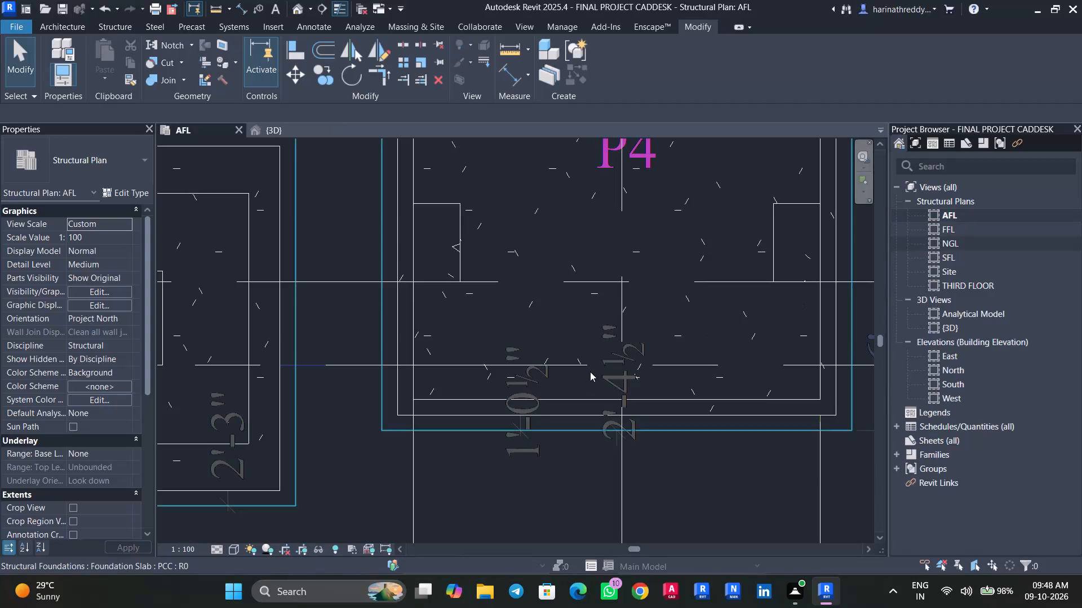
Examine the AFL plan, comparing the modelled footings and grids with the CAD column layout, pit sizes and ground floor plan.
{"action": "scroll", "coordinate": [596, 381], "scroll_direction": "down", "scroll_amount": 2}
{"action": "scroll", "coordinate": [597, 386], "scroll_direction": "up", "scroll_amount": 1}
{"action": "scroll", "coordinate": [597, 386], "scroll_direction": "down", "scroll_amount": 5}
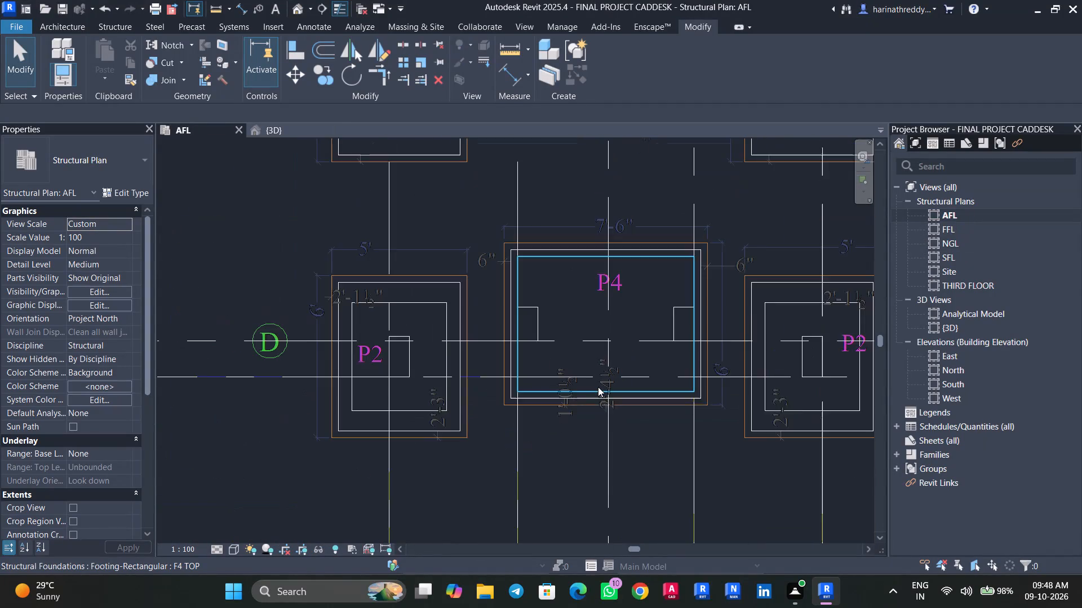
{"action": "scroll", "coordinate": [598, 387], "scroll_direction": "down", "scroll_amount": 15}
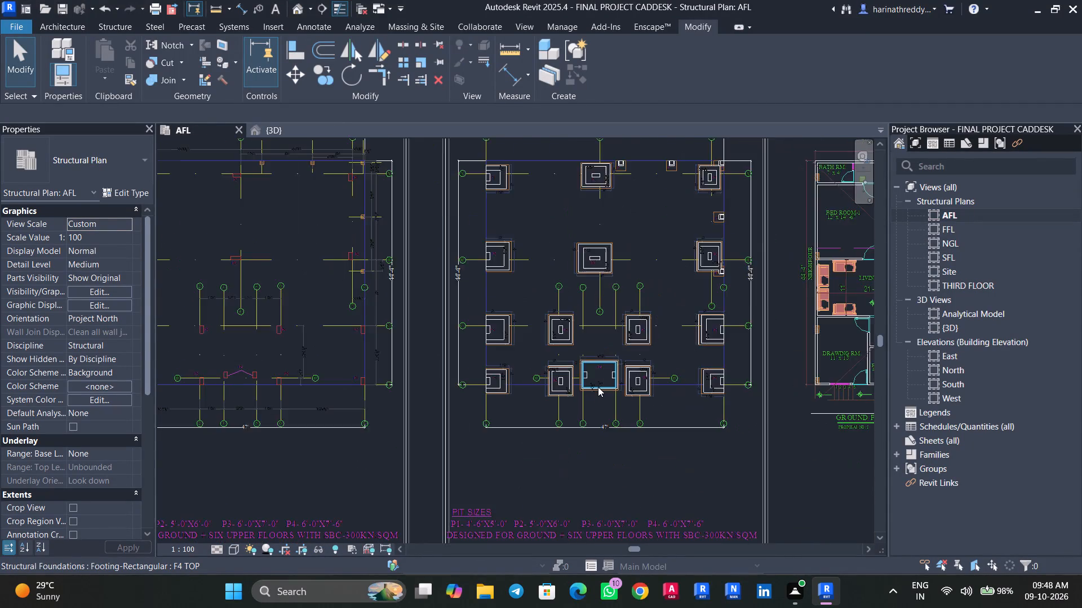
{"action": "middle_click_drag", "start_coordinate": [746, 446], "coordinate": [673, 550]}
{"action": "middle_click_drag", "start_coordinate": [672, 169], "coordinate": [675, 178]}
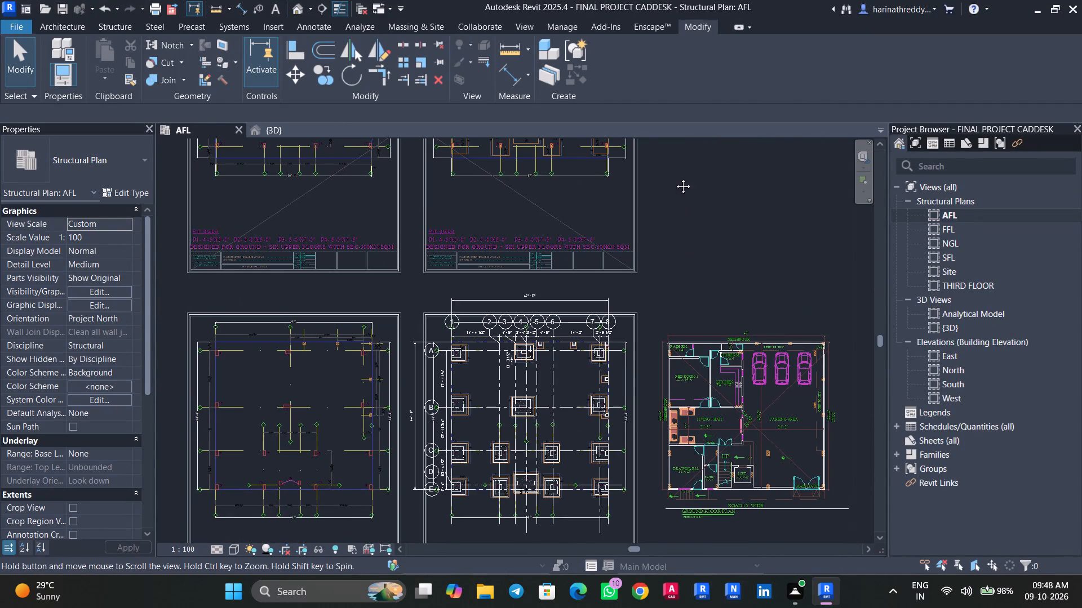
{"action": "middle_click_drag", "start_coordinate": [675, 178], "coordinate": [827, 239]}
{"action": "scroll", "coordinate": [484, 460], "scroll_direction": "up", "scroll_amount": 2}
{"action": "scroll", "coordinate": [484, 460], "scroll_direction": "down", "scroll_amount": 1}
{"action": "scroll", "coordinate": [484, 460], "scroll_direction": "up", "scroll_amount": 8}
{"action": "scroll", "coordinate": [372, 461], "scroll_direction": "up", "scroll_amount": 1}
{"action": "middle_click_drag", "start_coordinate": [372, 461], "coordinate": [437, 441]}
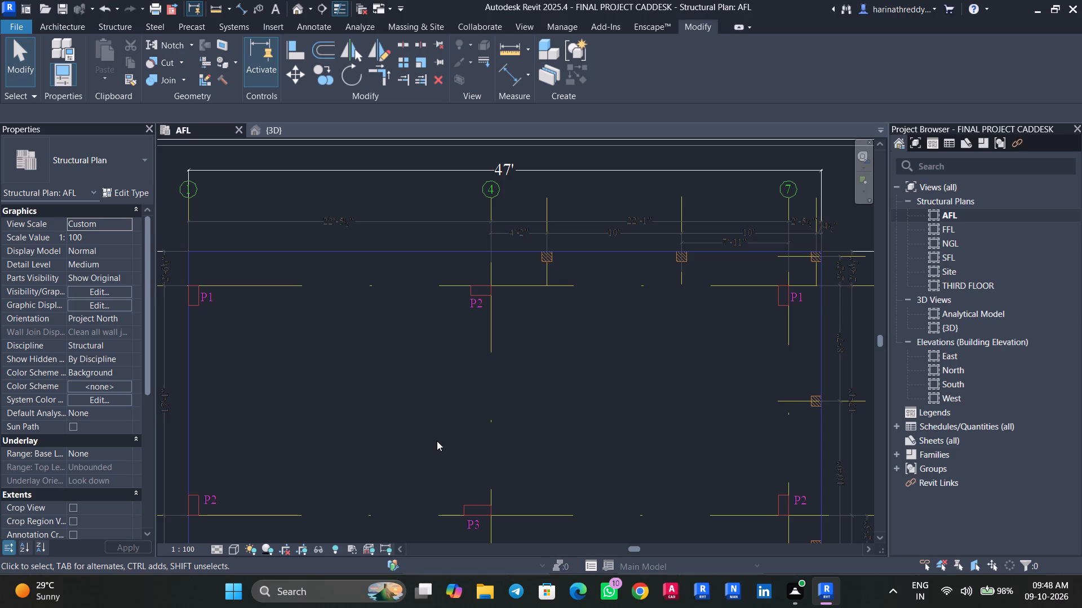
{"action": "scroll", "coordinate": [437, 441], "scroll_direction": "up", "scroll_amount": 2}
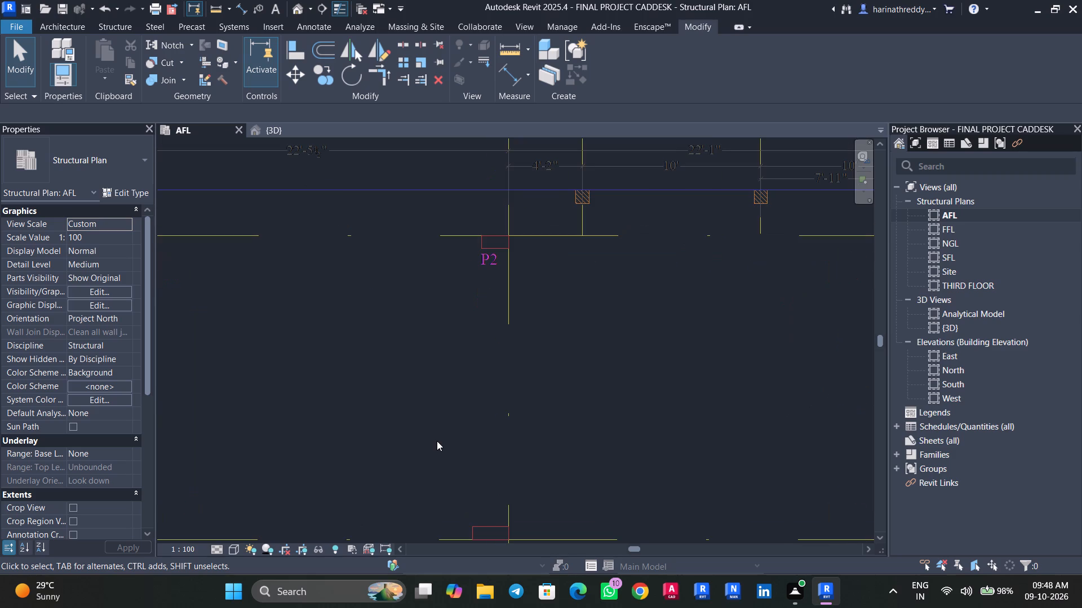
{"action": "scroll", "coordinate": [437, 441], "scroll_direction": "down", "scroll_amount": 2}
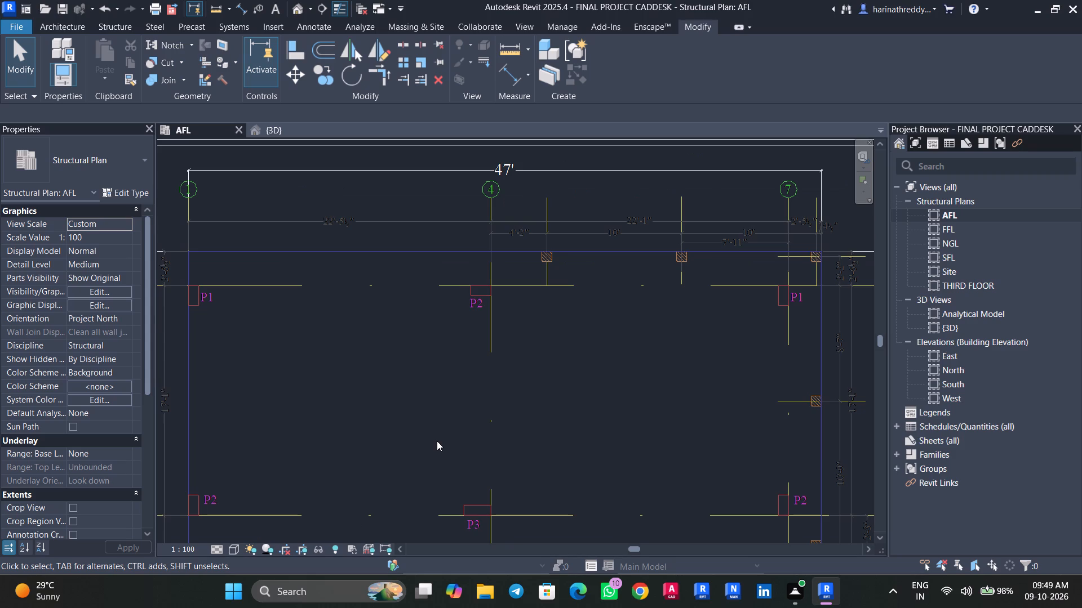
{"action": "middle_click_drag", "start_coordinate": [518, 382], "coordinate": [375, 259]}
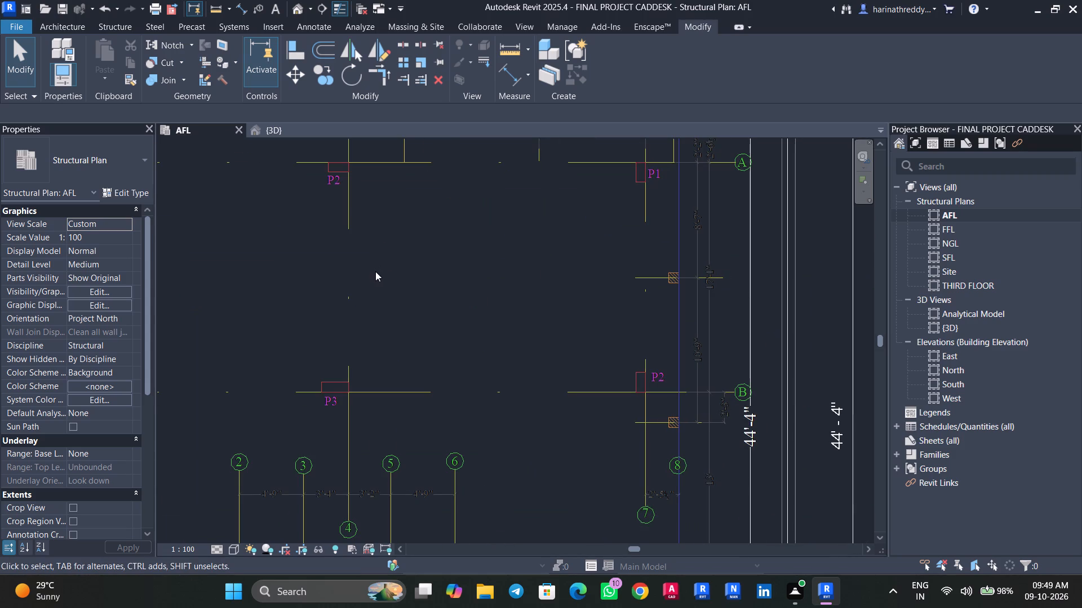
{"action": "scroll", "coordinate": [375, 273], "scroll_direction": "up", "scroll_amount": 6}
{"action": "scroll", "coordinate": [375, 273], "scroll_direction": "down", "scroll_amount": 5}
{"action": "scroll", "coordinate": [375, 273], "scroll_direction": "up", "scroll_amount": 1}
{"action": "scroll", "coordinate": [375, 273], "scroll_direction": "down", "scroll_amount": 11}
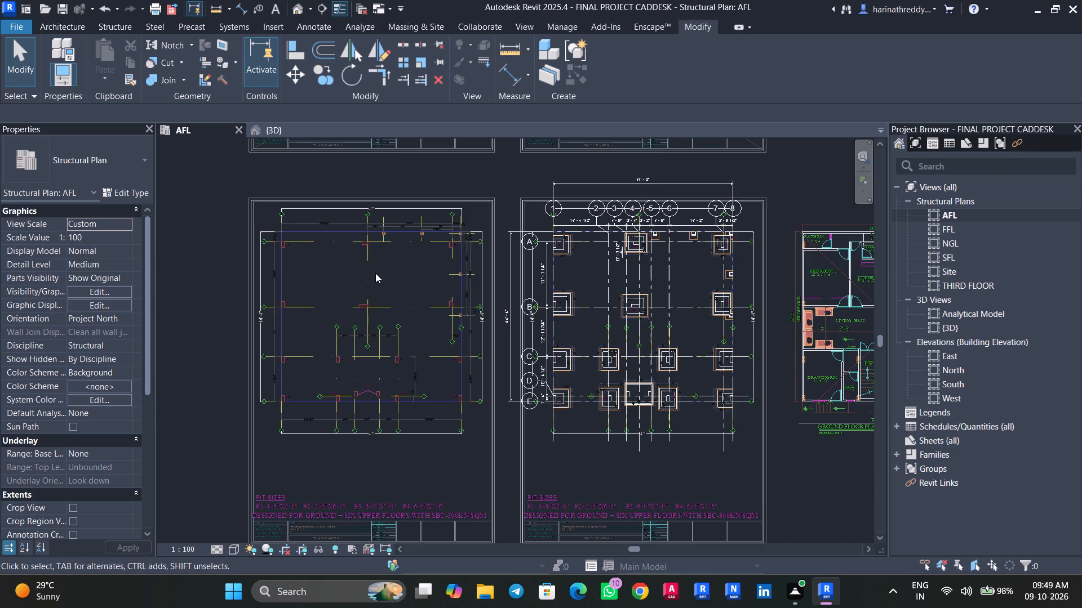
{"action": "middle_click_drag", "start_coordinate": [601, 450], "coordinate": [502, 329]}
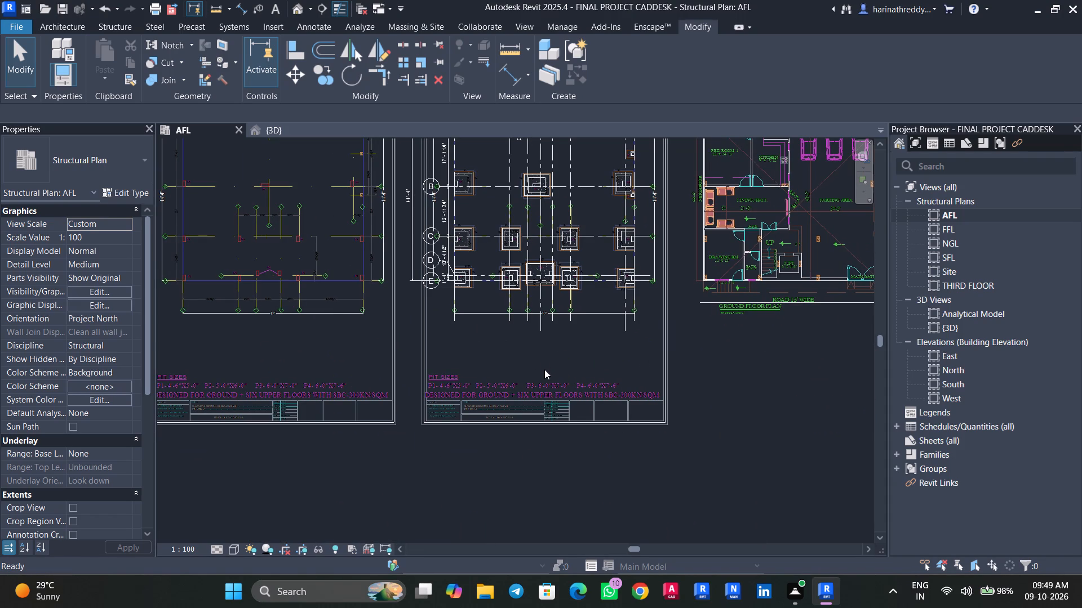
{"action": "middle_click_drag", "start_coordinate": [749, 349], "coordinate": [580, 480]}
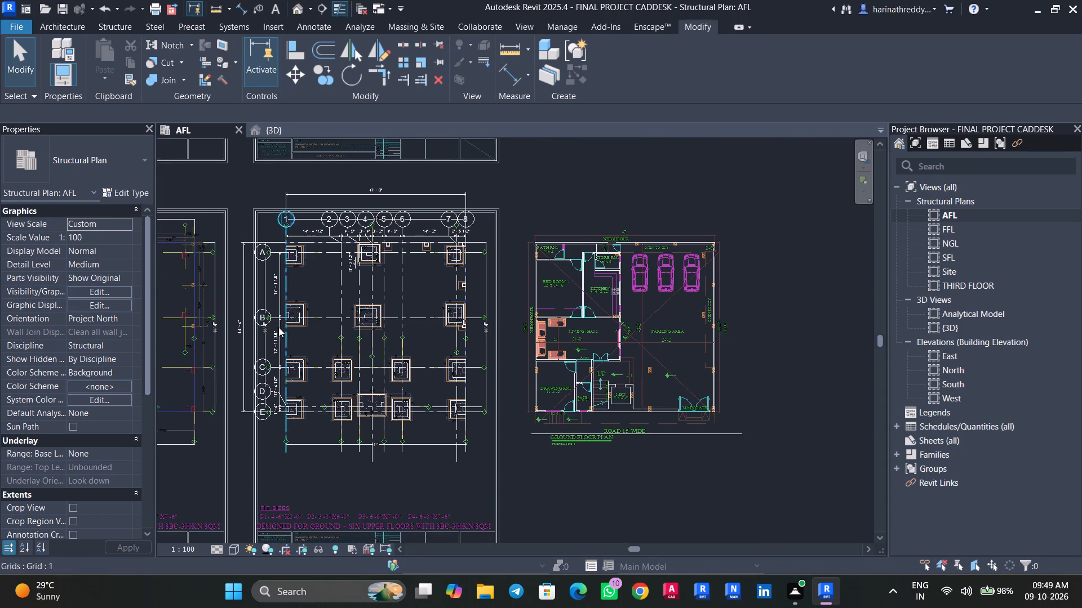
{"action": "scroll", "coordinate": [280, 291], "scroll_direction": "up", "scroll_amount": 4}
{"action": "scroll", "coordinate": [281, 290], "scroll_direction": "down", "scroll_amount": 1}
{"action": "scroll", "coordinate": [281, 290], "scroll_direction": "up", "scroll_amount": 3}
{"action": "middle_click_drag", "start_coordinate": [287, 270], "coordinate": [420, 368]}
{"action": "scroll", "coordinate": [407, 299], "scroll_direction": "up", "scroll_amount": 6}
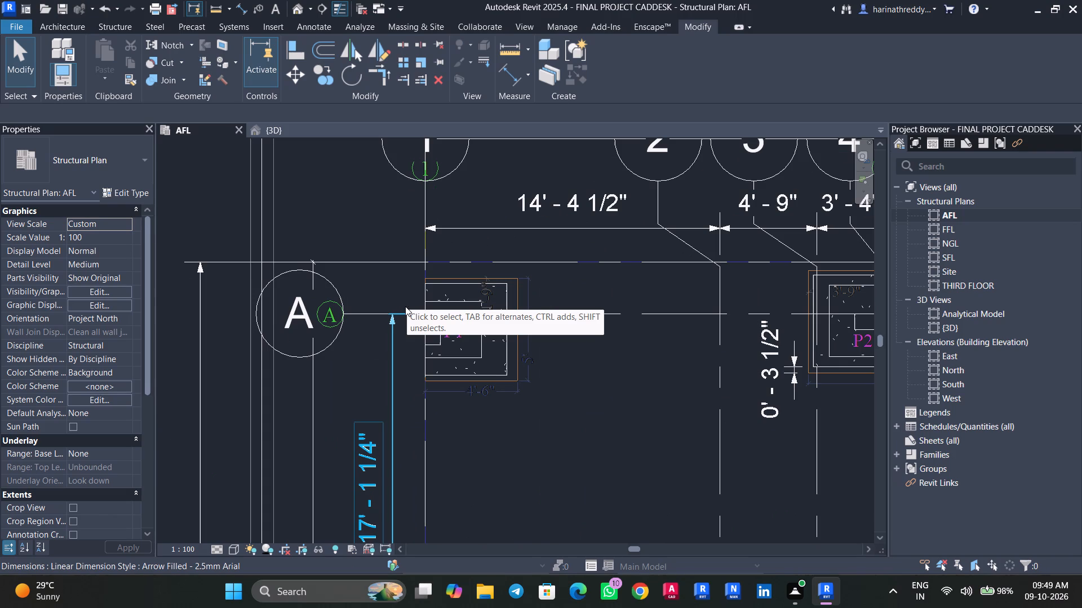
Save the project.
{"action": "key", "text": "ctrl+s"}
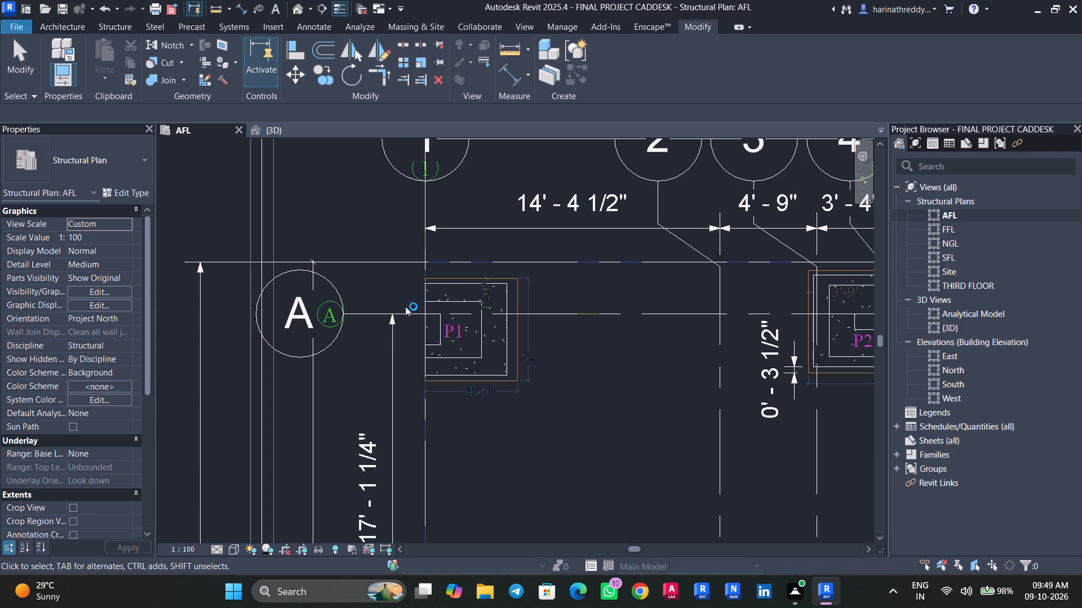
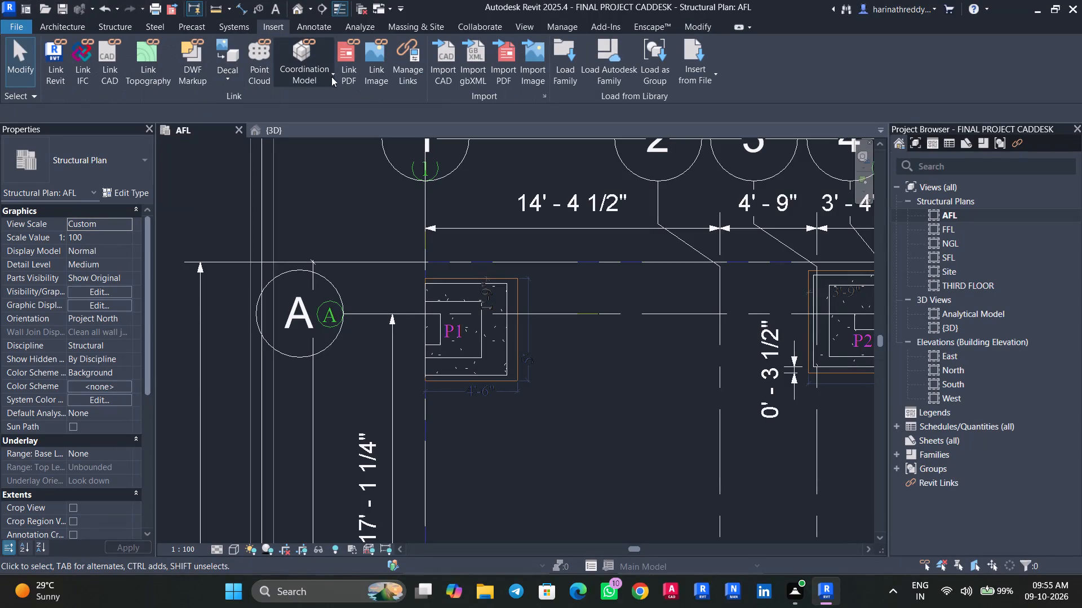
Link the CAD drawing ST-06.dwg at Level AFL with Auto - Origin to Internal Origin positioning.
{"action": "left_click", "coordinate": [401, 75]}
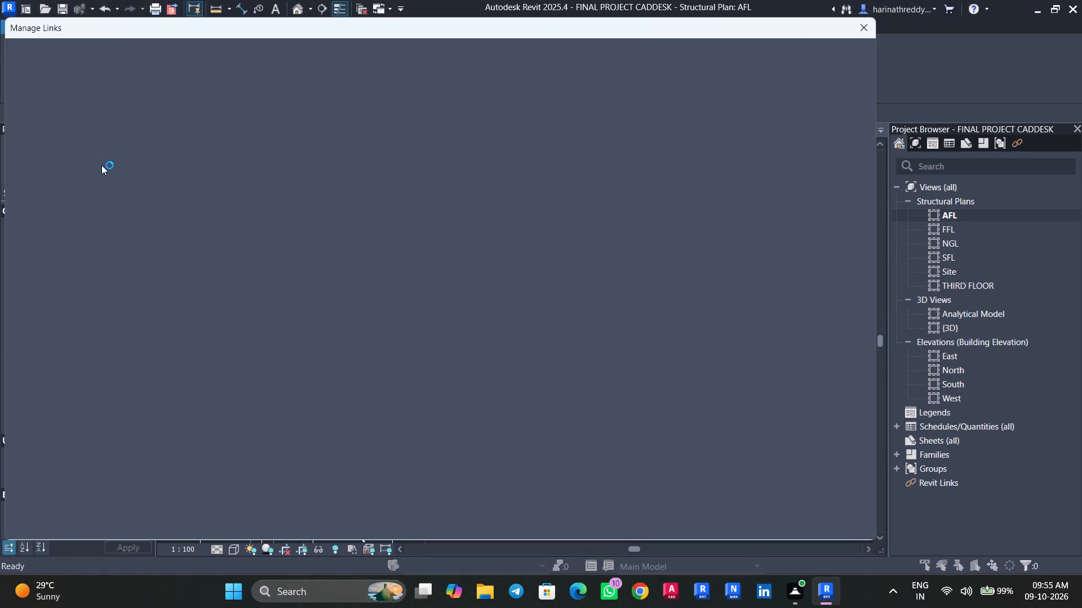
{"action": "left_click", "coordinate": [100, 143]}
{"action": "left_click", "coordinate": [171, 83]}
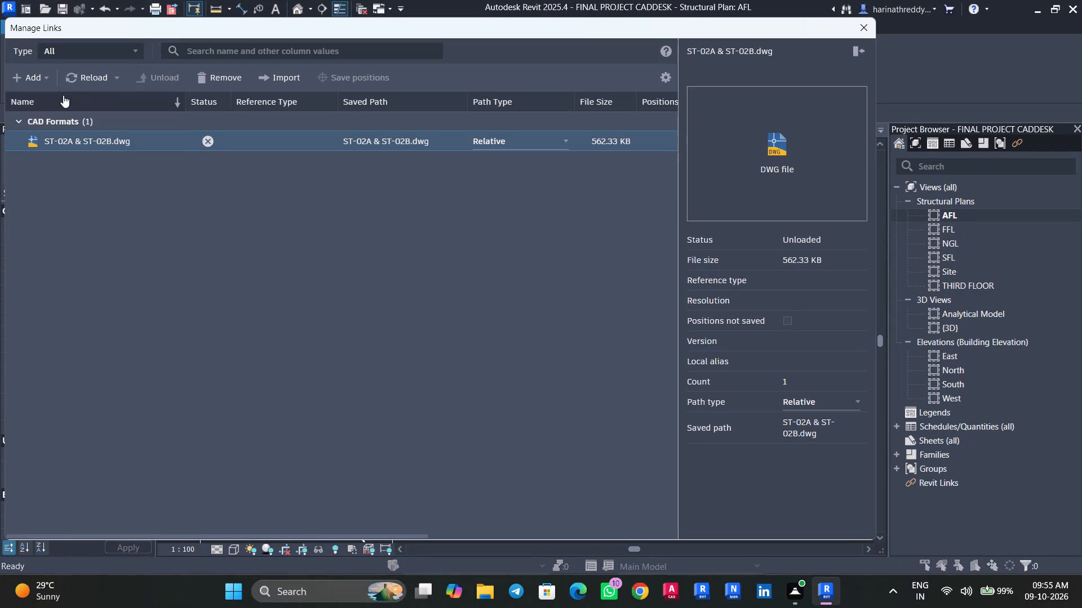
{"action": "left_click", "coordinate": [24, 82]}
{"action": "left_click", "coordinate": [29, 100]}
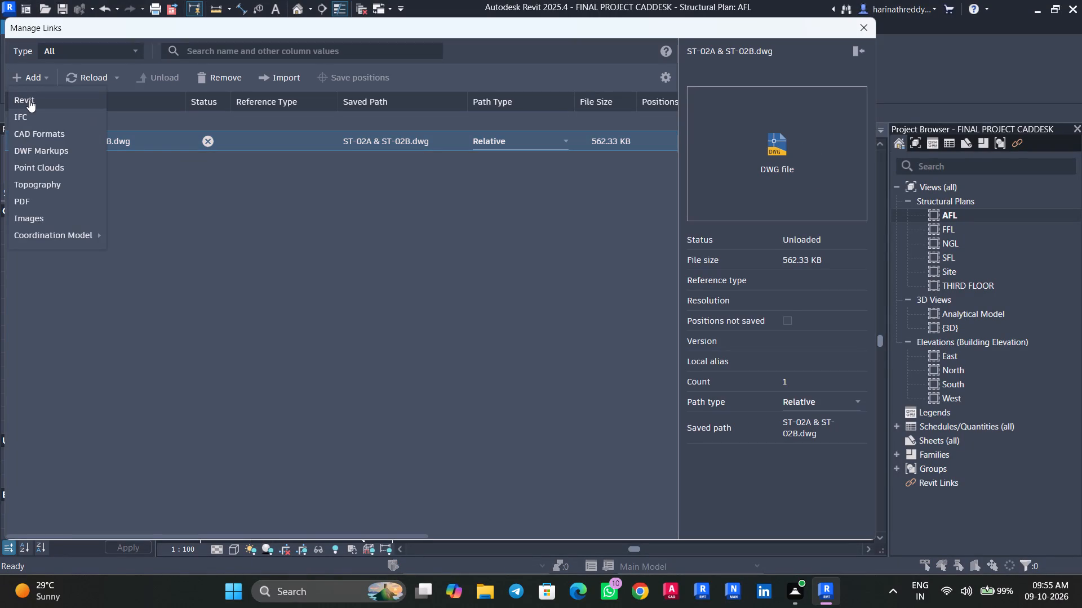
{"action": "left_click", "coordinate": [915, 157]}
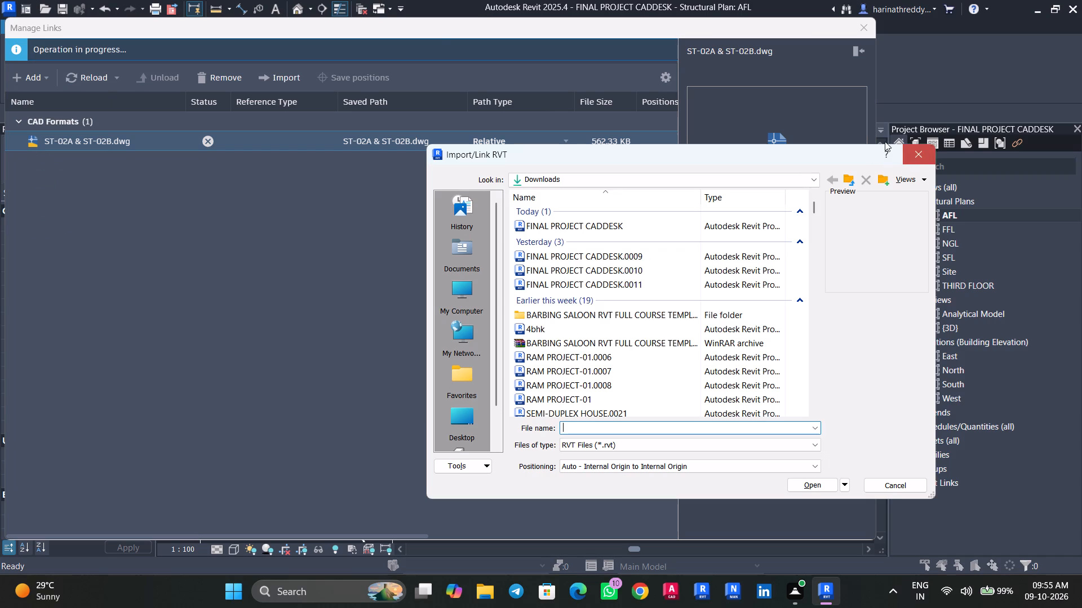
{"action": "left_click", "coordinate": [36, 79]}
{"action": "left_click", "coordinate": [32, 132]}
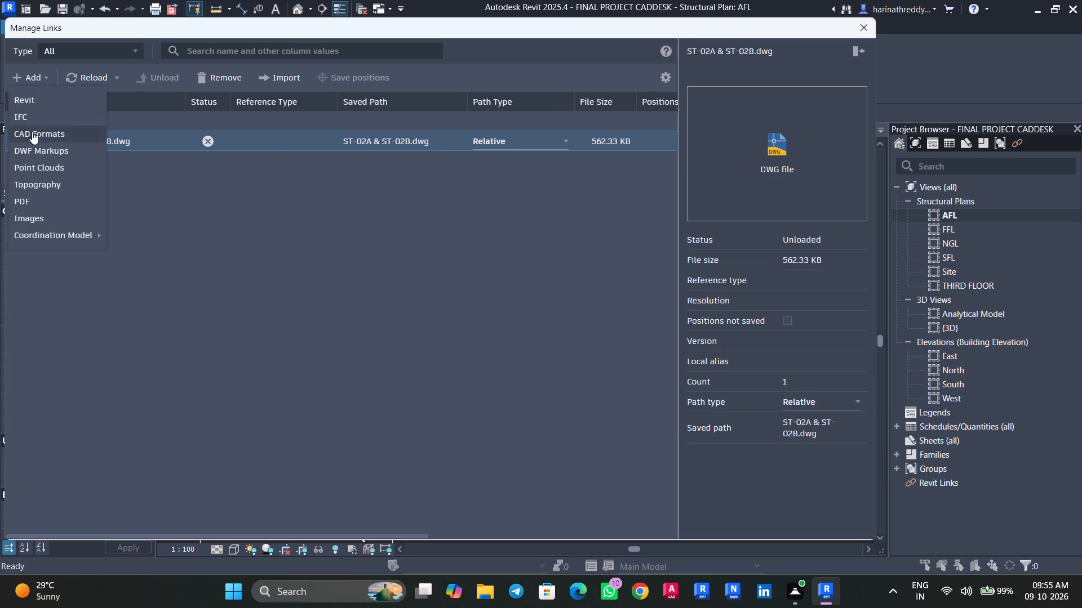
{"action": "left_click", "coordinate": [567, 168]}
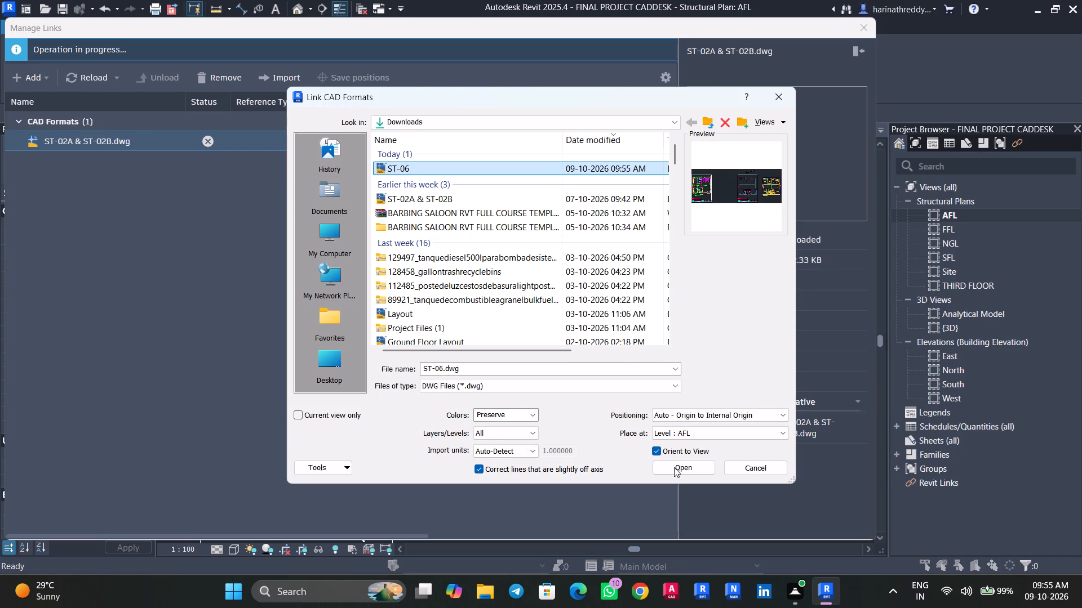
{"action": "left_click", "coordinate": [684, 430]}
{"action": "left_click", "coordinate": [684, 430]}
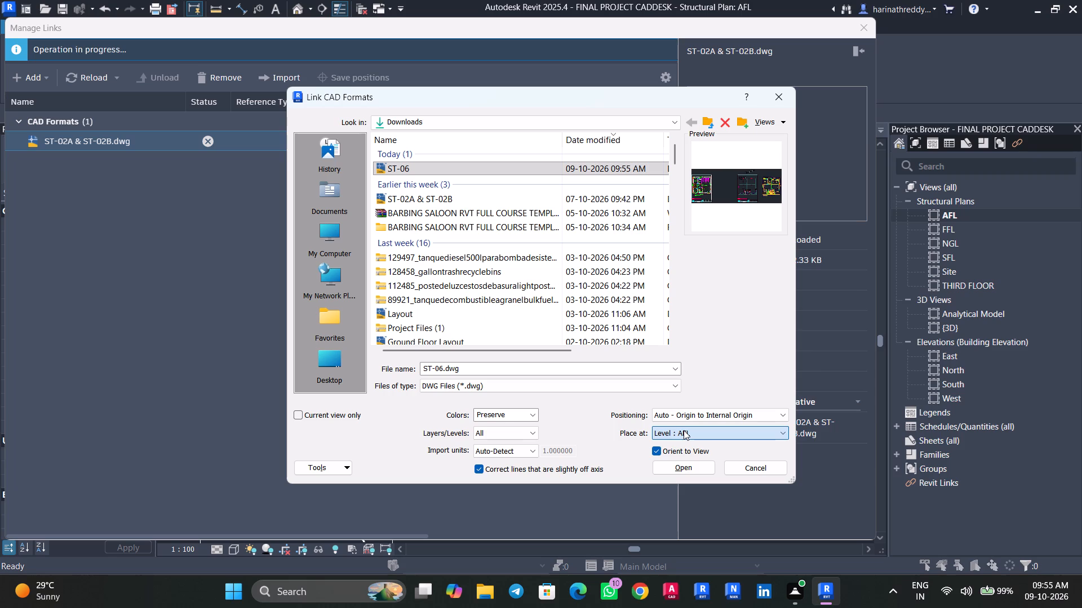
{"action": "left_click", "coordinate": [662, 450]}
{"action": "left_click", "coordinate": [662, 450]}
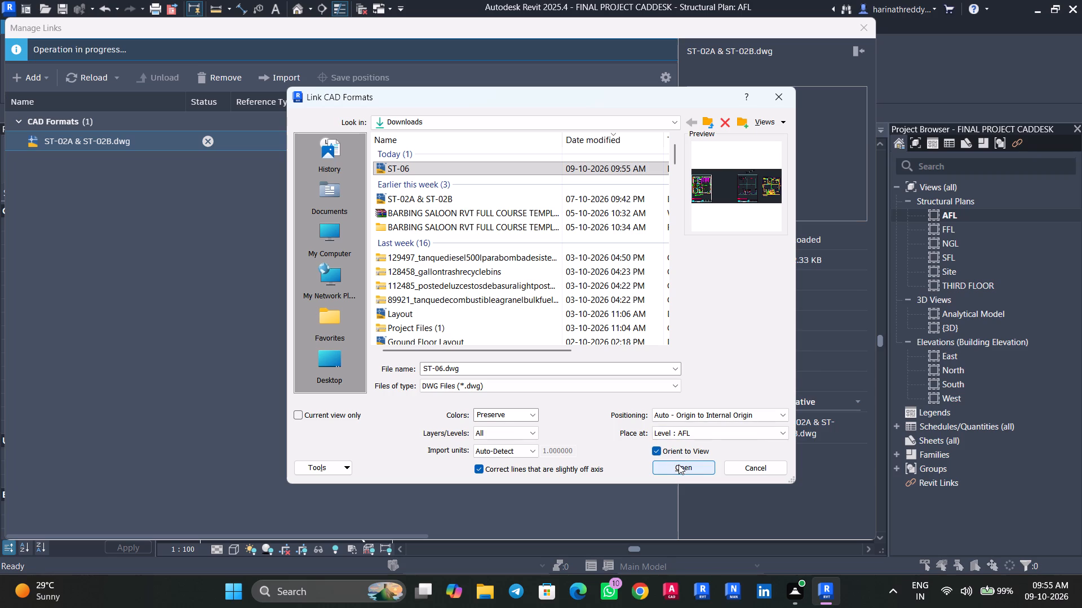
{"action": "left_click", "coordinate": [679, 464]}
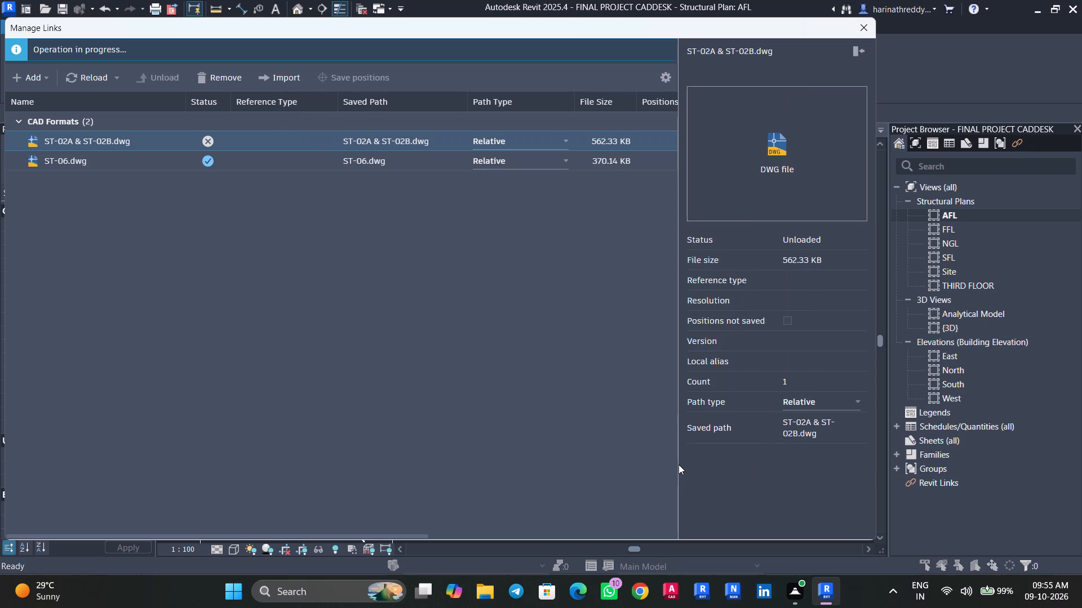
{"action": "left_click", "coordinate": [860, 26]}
Look for the linked ST-06 drawing around the model in the AFL and FFL structural plans.
{"action": "scroll", "coordinate": [516, 373], "scroll_direction": "down", "scroll_amount": 11}
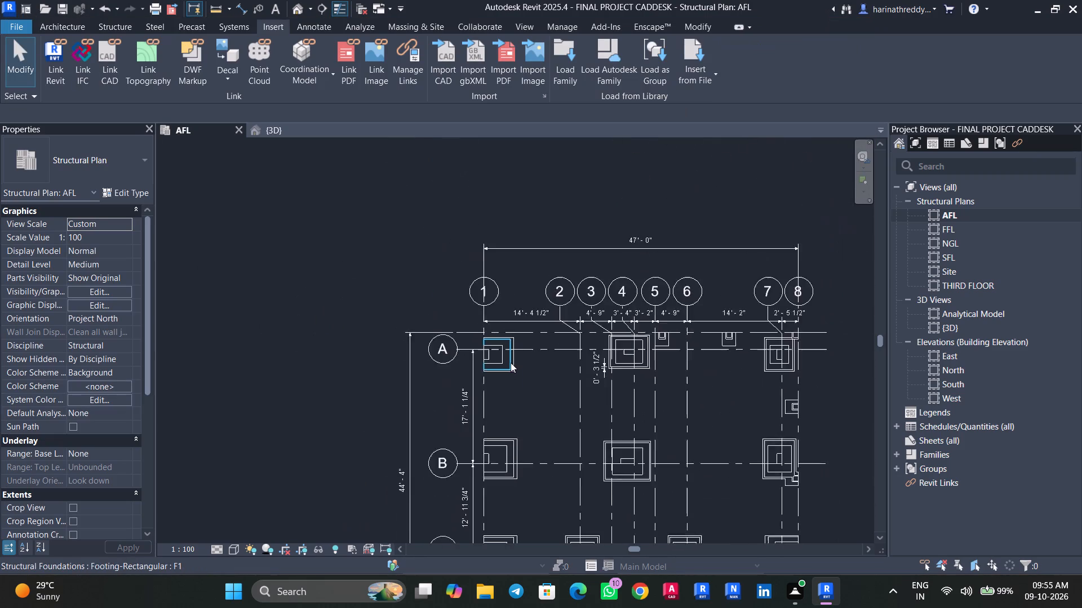
{"action": "scroll", "coordinate": [511, 363], "scroll_direction": "down", "scroll_amount": 11}
{"action": "scroll", "coordinate": [511, 363], "scroll_direction": "up", "scroll_amount": 1}
{"action": "scroll", "coordinate": [511, 363], "scroll_direction": "down", "scroll_amount": 16}
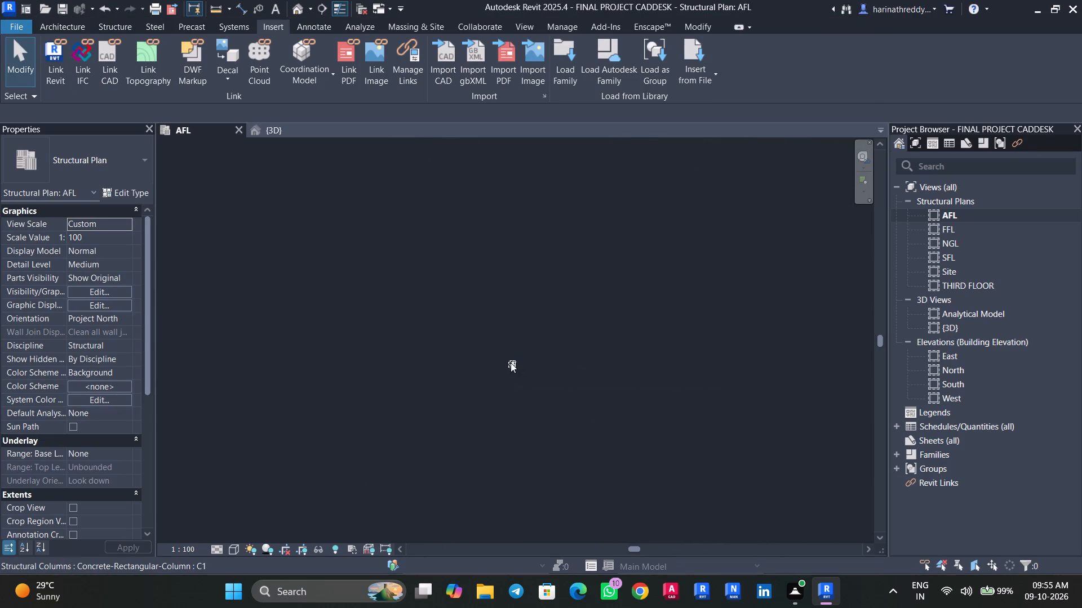
{"action": "scroll", "coordinate": [511, 363], "scroll_direction": "down", "scroll_amount": 8}
{"action": "scroll", "coordinate": [511, 363], "scroll_direction": "up", "scroll_amount": 6}
{"action": "scroll", "coordinate": [511, 363], "scroll_direction": "down", "scroll_amount": 2}
{"action": "scroll", "coordinate": [511, 363], "scroll_direction": "up", "scroll_amount": 15}
{"action": "scroll", "coordinate": [511, 363], "scroll_direction": "down", "scroll_amount": 1}
{"action": "scroll", "coordinate": [511, 363], "scroll_direction": "up", "scroll_amount": 7}
{"action": "double_click", "coordinate": [969, 223]}
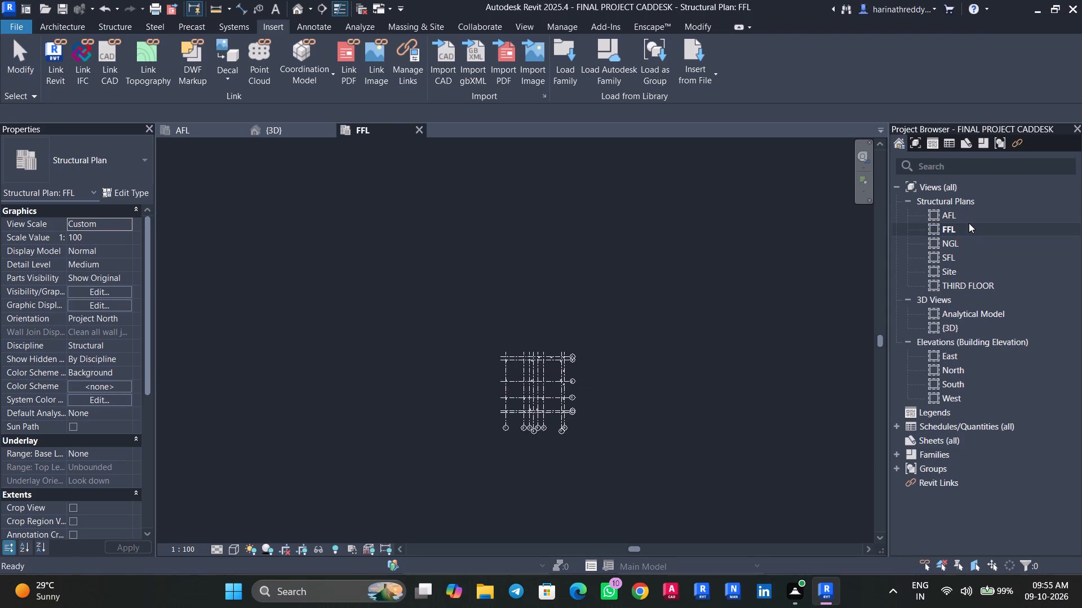
{"action": "double_click", "coordinate": [960, 212]}
{"action": "double_click", "coordinate": [935, 227]}
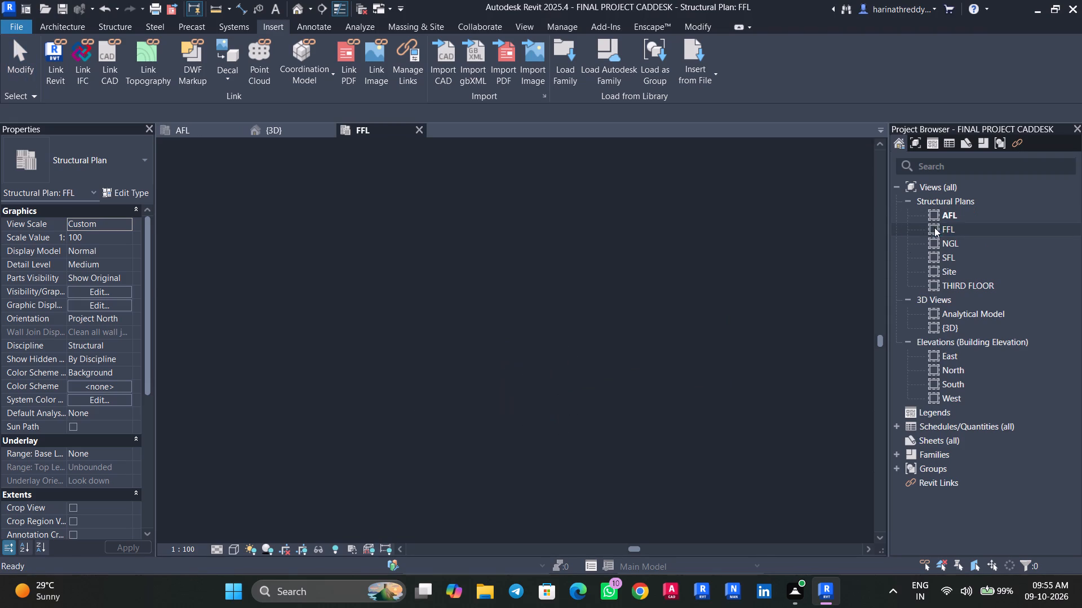
{"action": "scroll", "coordinate": [543, 385], "scroll_direction": "up", "scroll_amount": 18}
{"action": "scroll", "coordinate": [441, 373], "scroll_direction": "down", "scroll_amount": 1}
{"action": "scroll", "coordinate": [569, 363], "scroll_direction": "down", "scroll_amount": 4}
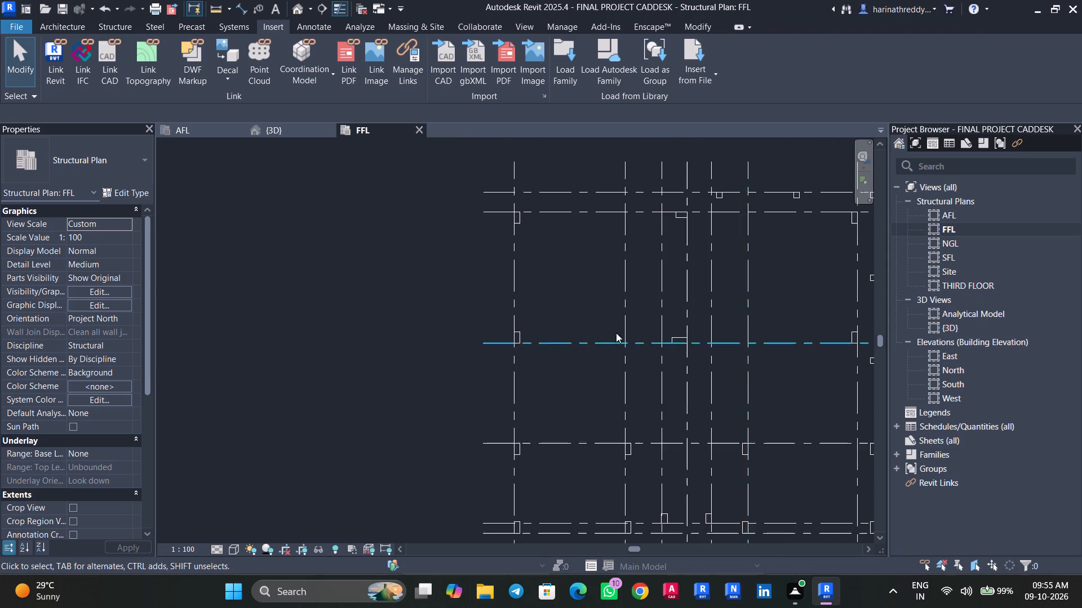
{"action": "double_click", "coordinate": [968, 213]}
{"action": "scroll", "coordinate": [580, 338], "scroll_direction": "down", "scroll_amount": 4}
{"action": "scroll", "coordinate": [580, 338], "scroll_direction": "up", "scroll_amount": 1}
{"action": "scroll", "coordinate": [580, 338], "scroll_direction": "down", "scroll_amount": 1}
{"action": "scroll", "coordinate": [580, 338], "scroll_direction": "up", "scroll_amount": 1}
{"action": "scroll", "coordinate": [580, 338], "scroll_direction": "down", "scroll_amount": 7}
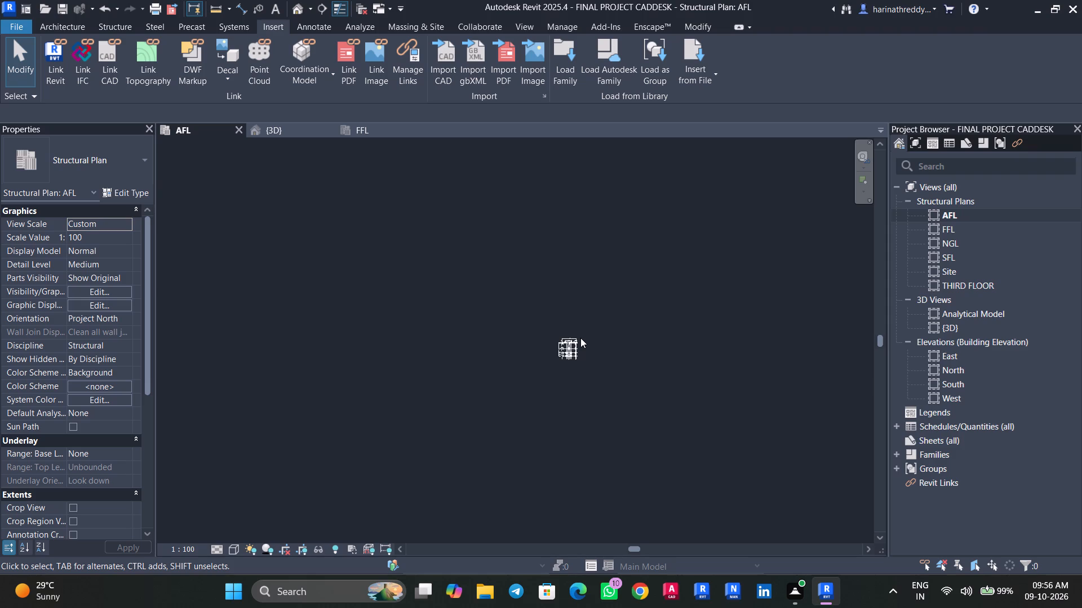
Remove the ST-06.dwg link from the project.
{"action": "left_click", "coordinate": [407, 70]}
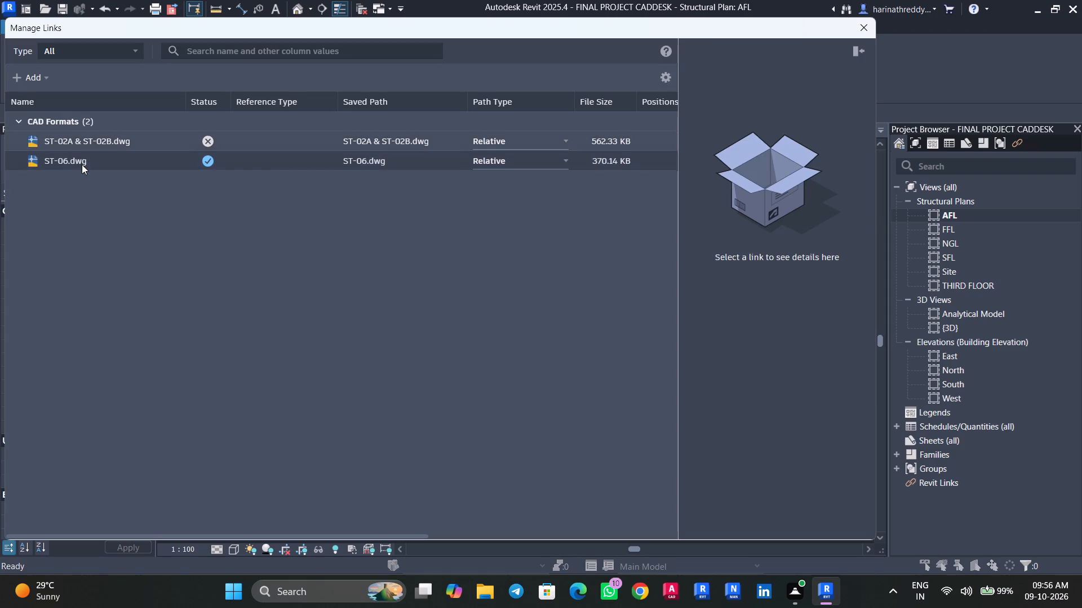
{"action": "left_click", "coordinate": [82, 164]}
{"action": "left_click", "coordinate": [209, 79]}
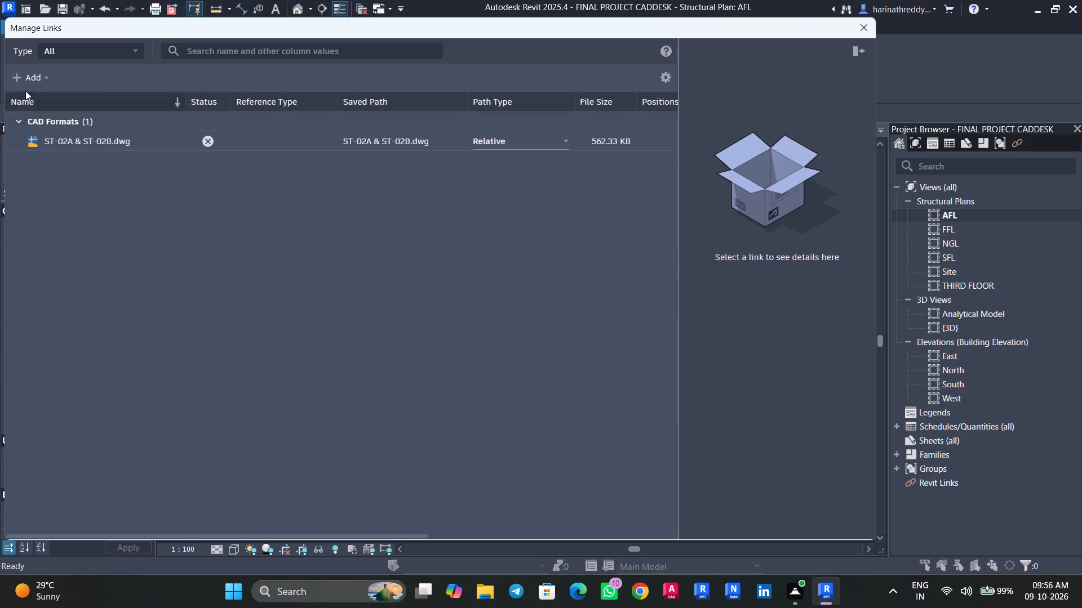
Link ST-06.dwg again at Level AFL, using Auto - Center to Center positioning.
{"action": "left_click", "coordinate": [25, 86]}
{"action": "left_click", "coordinate": [37, 108]}
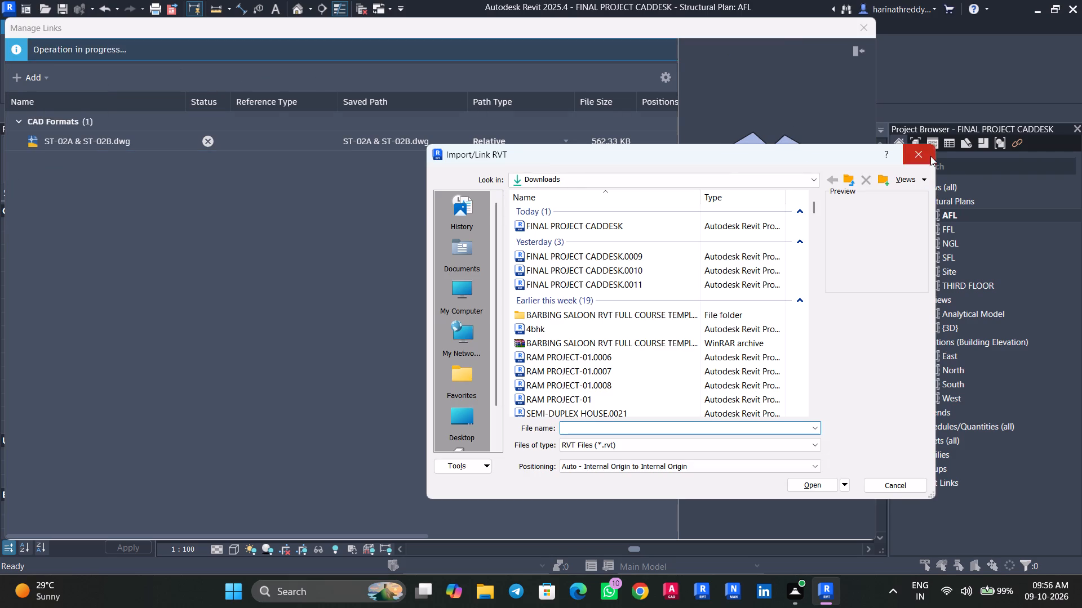
{"action": "left_click", "coordinate": [929, 155]}
{"action": "left_click", "coordinate": [8, 74]}
{"action": "left_click", "coordinate": [24, 79]}
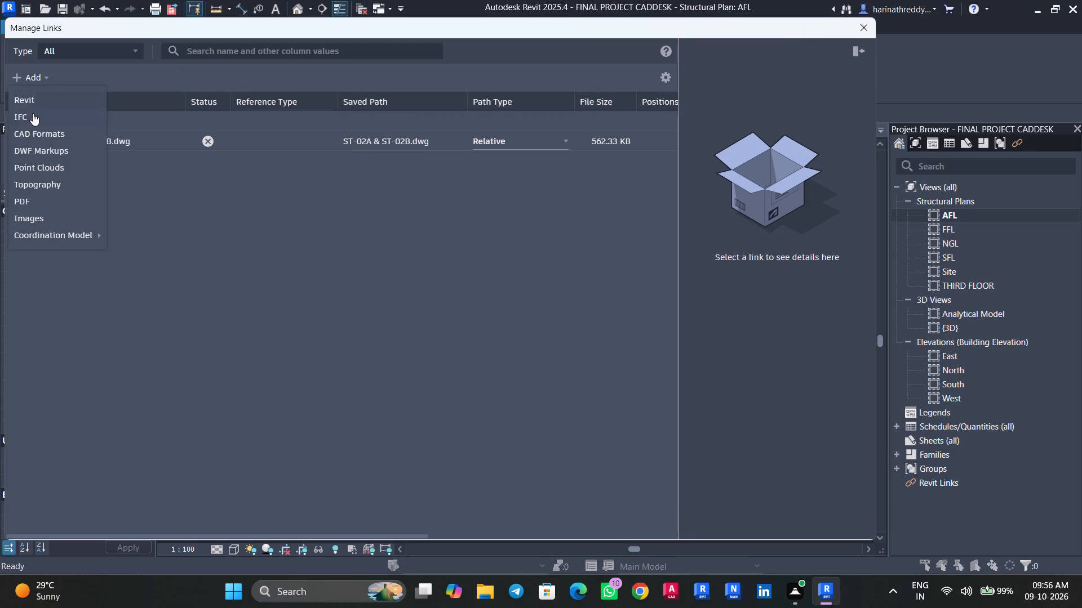
{"action": "left_click", "coordinate": [42, 130]}
{"action": "left_click", "coordinate": [437, 175]}
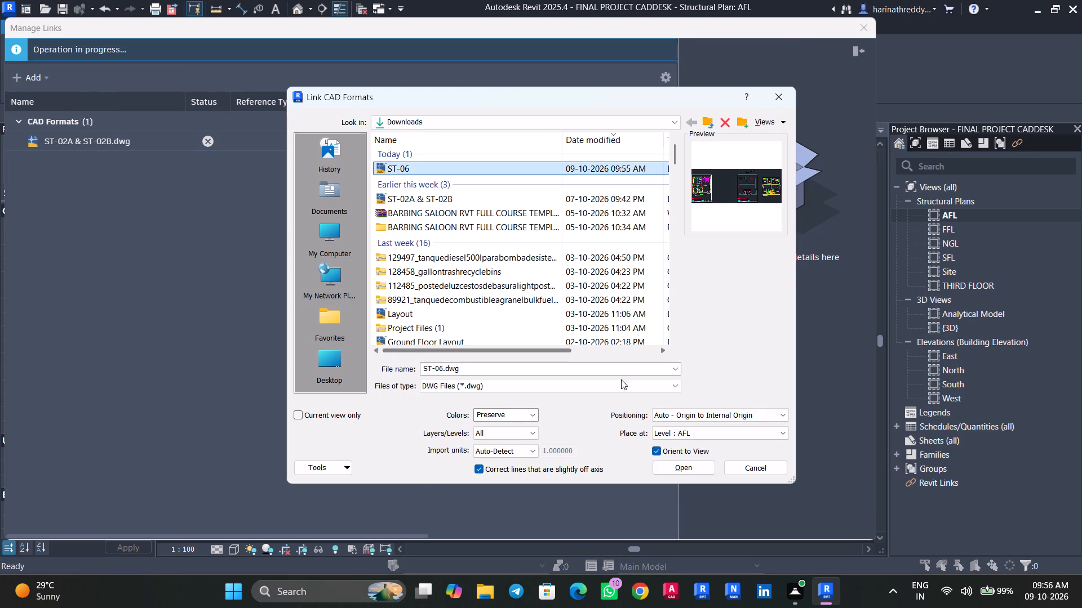
{"action": "left_click", "coordinate": [677, 420]}
{"action": "left_click", "coordinate": [680, 430]}
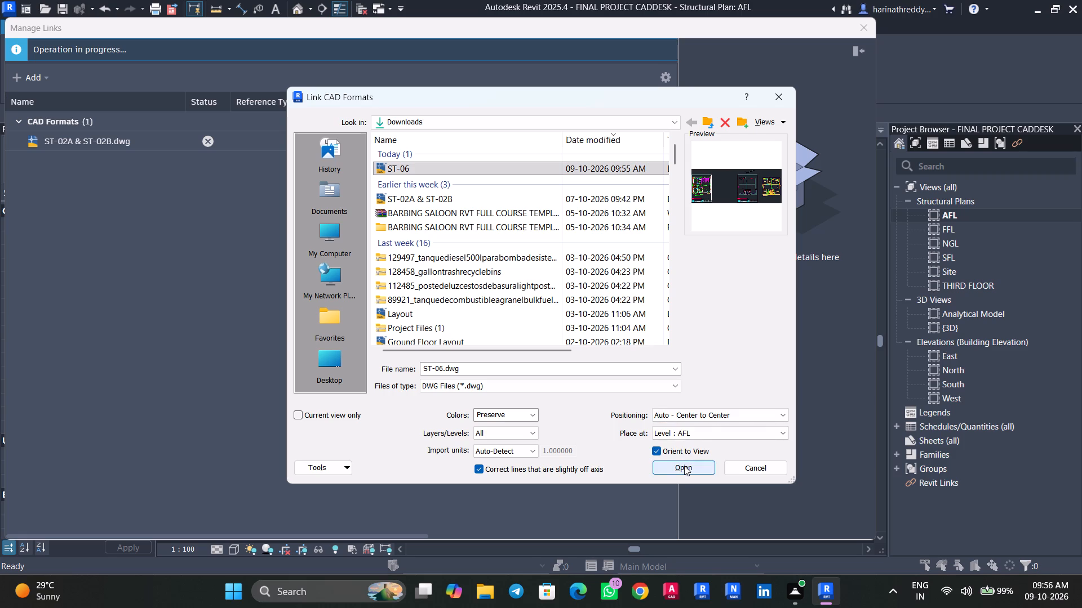
{"action": "left_click", "coordinate": [684, 468]}
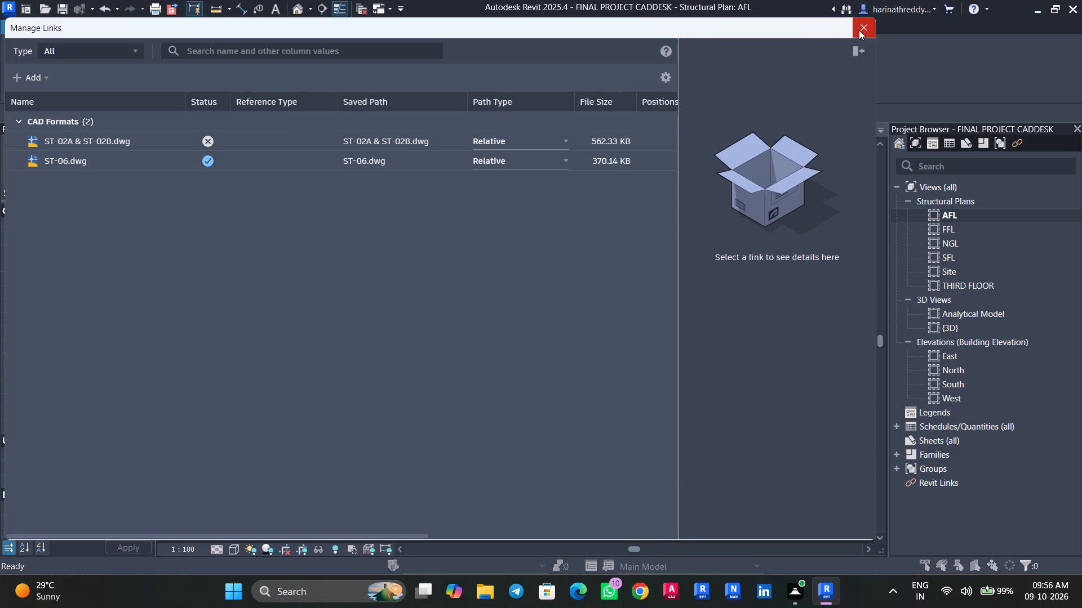
{"action": "left_click", "coordinate": [859, 30]}
Examine the linked ST-06 beam layout, its beam sizes and its offset from the modelled footings and grids in the AFL plan.
{"action": "scroll", "coordinate": [595, 362], "scroll_direction": "up", "scroll_amount": 3}
{"action": "scroll", "coordinate": [596, 362], "scroll_direction": "down", "scroll_amount": 1}
{"action": "scroll", "coordinate": [596, 362], "scroll_direction": "up", "scroll_amount": 3}
{"action": "scroll", "coordinate": [558, 365], "scroll_direction": "down", "scroll_amount": 1}
{"action": "scroll", "coordinate": [558, 365], "scroll_direction": "up", "scroll_amount": 5}
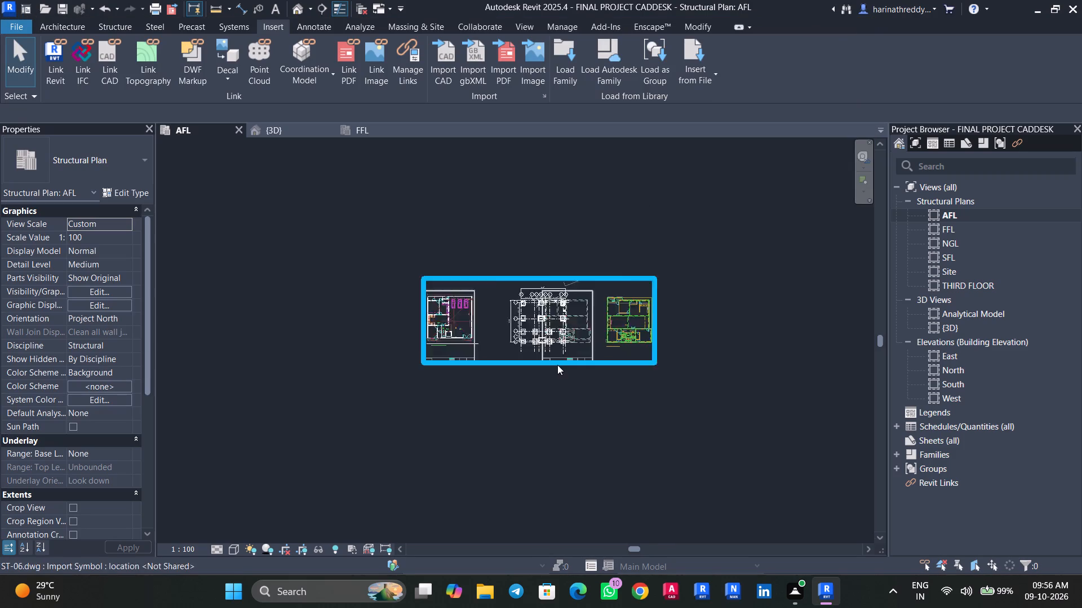
{"action": "scroll", "coordinate": [557, 365], "scroll_direction": "up", "scroll_amount": 3}
{"action": "scroll", "coordinate": [484, 359], "scroll_direction": "down", "scroll_amount": 1}
{"action": "scroll", "coordinate": [484, 359], "scroll_direction": "up", "scroll_amount": 1}
{"action": "scroll", "coordinate": [560, 332], "scroll_direction": "up", "scroll_amount": 6}
{"action": "middle_click_drag", "start_coordinate": [557, 381], "coordinate": [512, 463]}
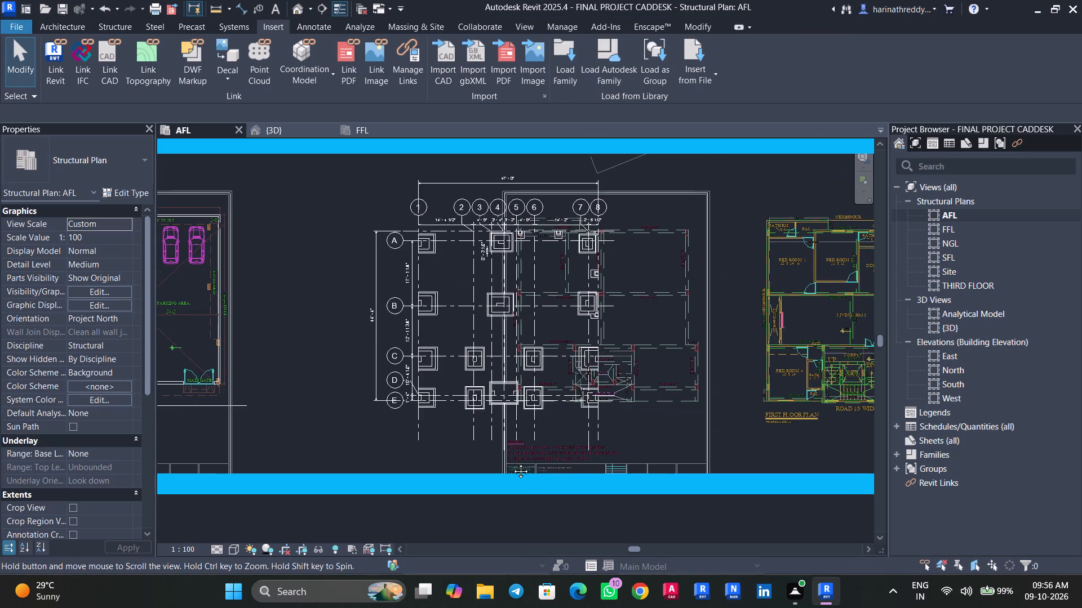
{"action": "middle_click_drag", "start_coordinate": [512, 463], "coordinate": [430, 467]}
{"action": "scroll", "coordinate": [471, 439], "scroll_direction": "up", "scroll_amount": 8}
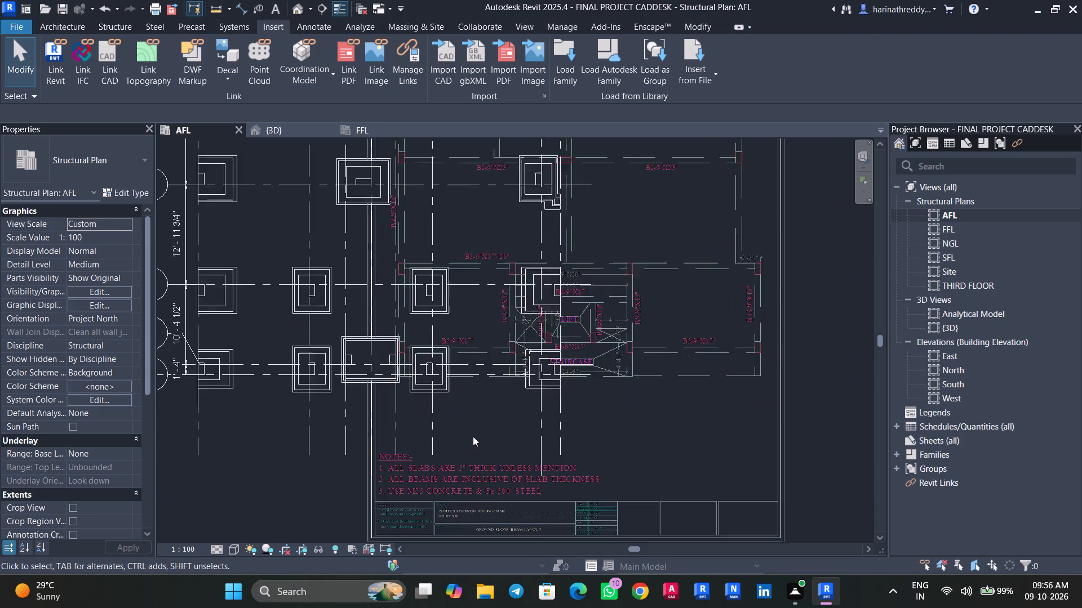
{"action": "scroll", "coordinate": [473, 436], "scroll_direction": "up", "scroll_amount": 2}
{"action": "scroll", "coordinate": [482, 423], "scroll_direction": "down", "scroll_amount": 7}
{"action": "scroll", "coordinate": [482, 423], "scroll_direction": "up", "scroll_amount": 1}
{"action": "scroll", "coordinate": [482, 423], "scroll_direction": "down", "scroll_amount": 1}
{"action": "scroll", "coordinate": [482, 423], "scroll_direction": "up", "scroll_amount": 1}
{"action": "scroll", "coordinate": [482, 423], "scroll_direction": "down", "scroll_amount": 1}
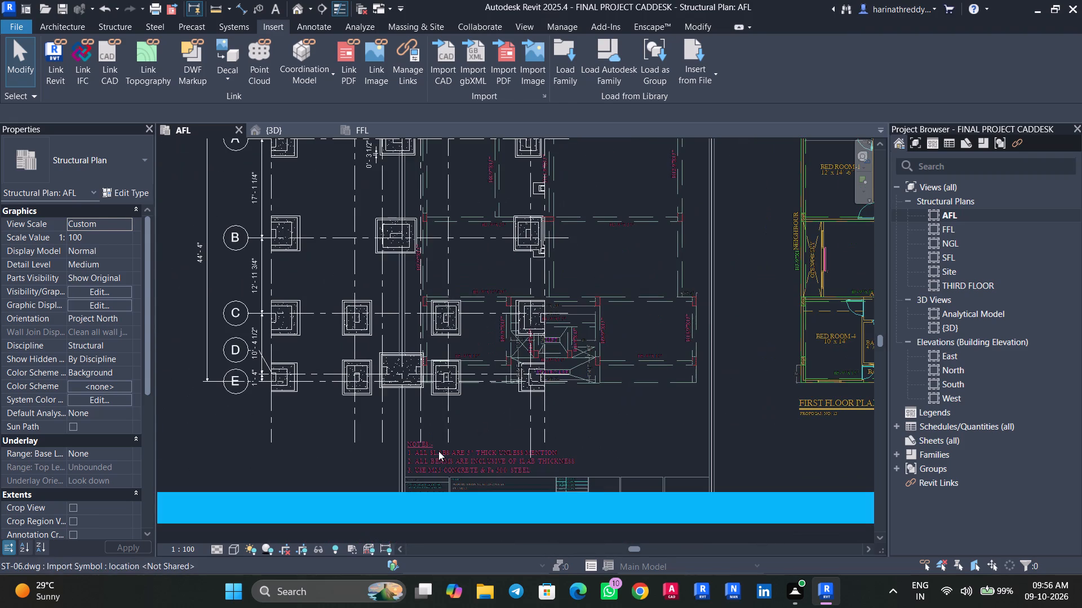
{"action": "left_click", "coordinate": [438, 451]}
{"action": "middle_click_drag", "start_coordinate": [438, 452], "coordinate": [618, 502]}
{"action": "scroll", "coordinate": [808, 259], "scroll_direction": "up", "scroll_amount": 6}
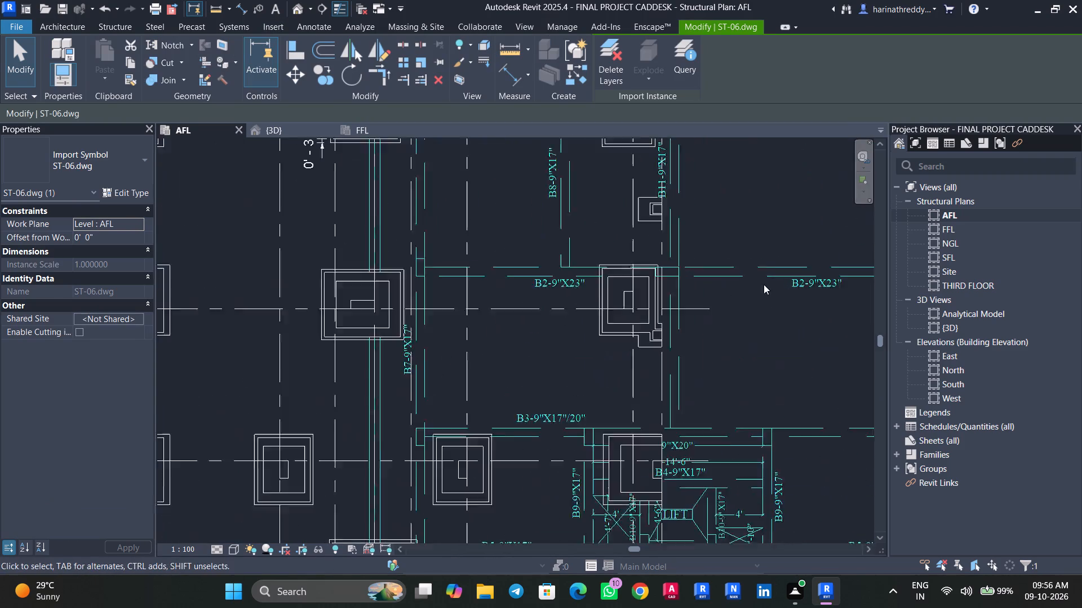
{"action": "scroll", "coordinate": [764, 284], "scroll_direction": "up", "scroll_amount": 1}
{"action": "middle_click_drag", "start_coordinate": [747, 296], "coordinate": [530, 521]}
{"action": "middle_click_drag", "start_coordinate": [608, 357], "coordinate": [624, 421]}
{"action": "scroll", "coordinate": [624, 421], "scroll_direction": "up", "scroll_amount": 5}
{"action": "middle_click_drag", "start_coordinate": [728, 343], "coordinate": [705, 375]}
{"action": "scroll", "coordinate": [705, 375], "scroll_direction": "down", "scroll_amount": 5}
{"action": "middle_click_drag", "start_coordinate": [705, 375], "coordinate": [694, 327]}
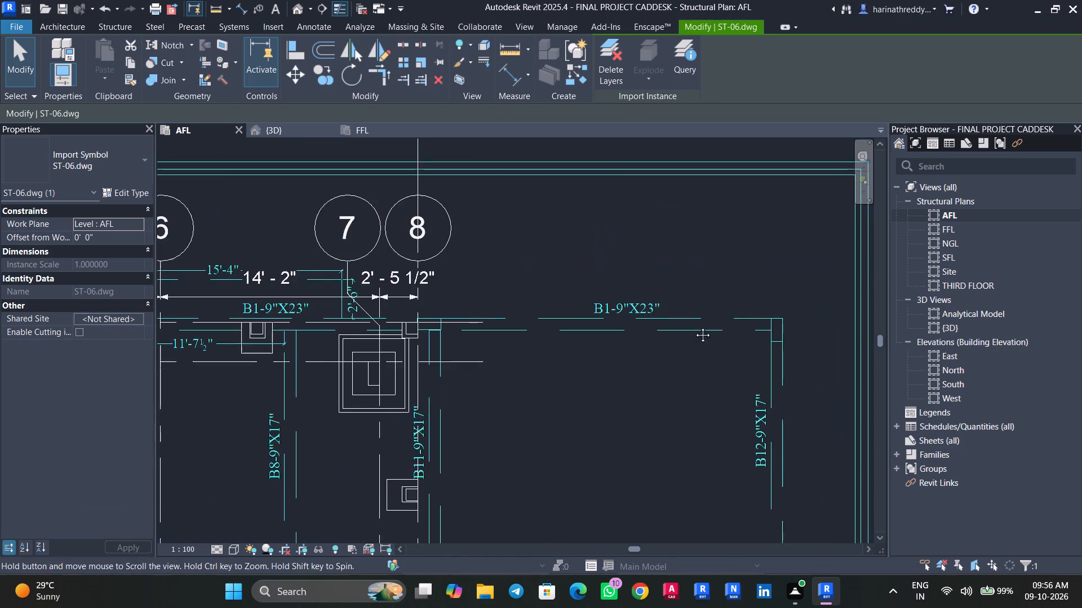
{"action": "middle_click_drag", "start_coordinate": [694, 327], "coordinate": [675, 258]}
{"action": "middle_click_drag", "start_coordinate": [653, 307], "coordinate": [615, 251]}
{"action": "middle_click_drag", "start_coordinate": [659, 296], "coordinate": [739, 114]}
{"action": "middle_click_drag", "start_coordinate": [645, 342], "coordinate": [709, 209]}
{"action": "scroll", "coordinate": [691, 347], "scroll_direction": "up", "scroll_amount": 1}
{"action": "scroll", "coordinate": [691, 346], "scroll_direction": "down", "scroll_amount": 5}
{"action": "middle_click_drag", "start_coordinate": [660, 216], "coordinate": [660, 218]}
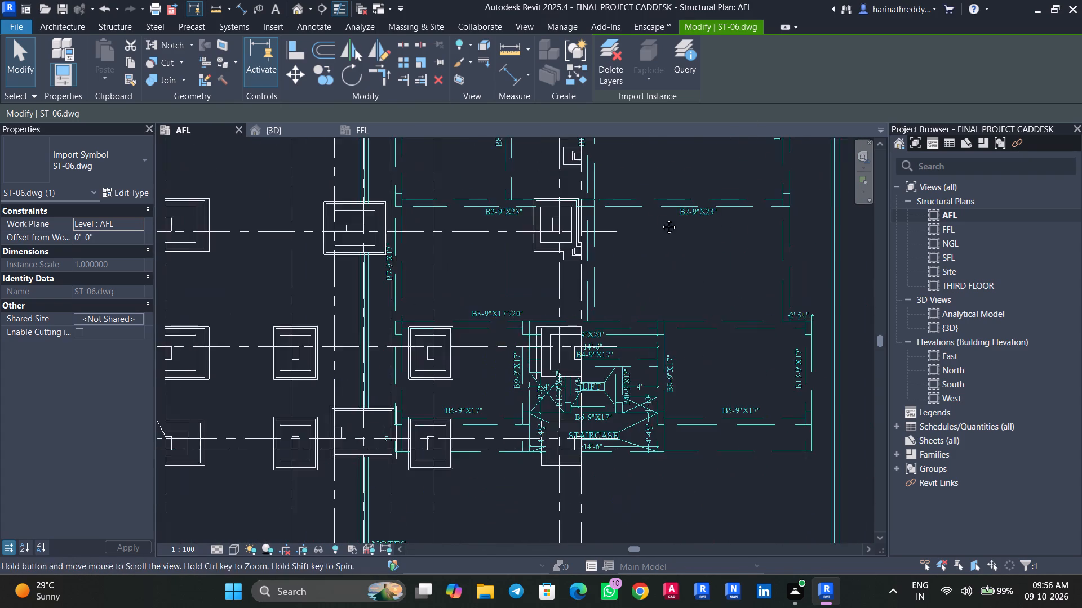
{"action": "middle_click_drag", "start_coordinate": [660, 218], "coordinate": [784, 447]}
{"action": "scroll", "coordinate": [569, 276], "scroll_direction": "up", "scroll_amount": 11}
{"action": "key", "text": "Escape"}
{"action": "key", "text": "Escape"}
Compare the ST-06 column positions, staircase and lift area, notes and ground floor plan with the modelled grids and footings.
{"action": "scroll", "coordinate": [570, 423], "scroll_direction": "down", "scroll_amount": 6}
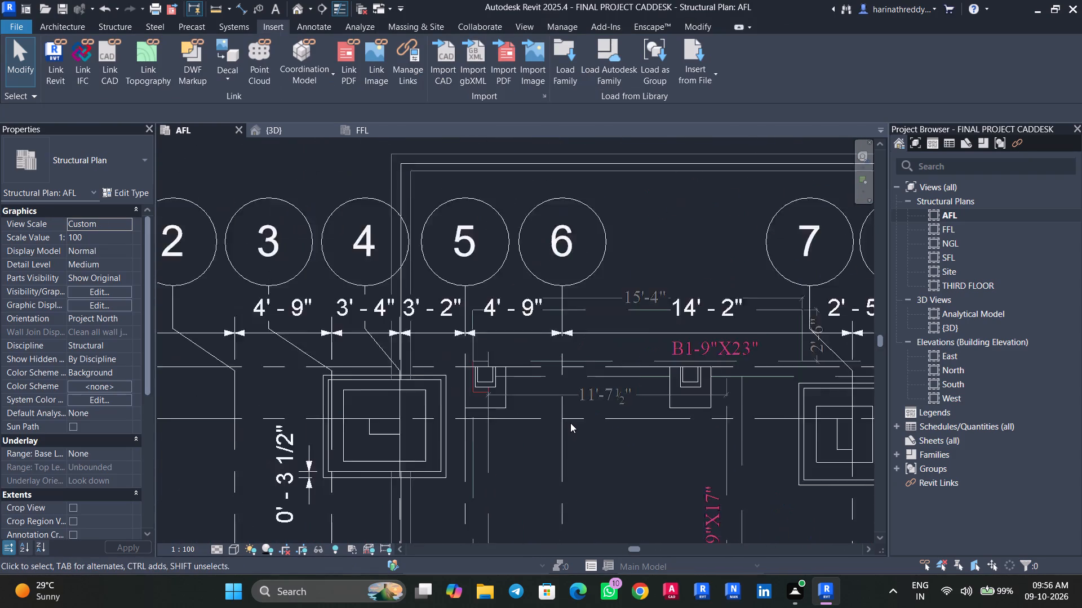
{"action": "scroll", "coordinate": [570, 423], "scroll_direction": "down", "scroll_amount": 4}
{"action": "middle_click_drag", "start_coordinate": [668, 290], "coordinate": [684, 224]}
{"action": "scroll", "coordinate": [596, 372], "scroll_direction": "up", "scroll_amount": 1}
{"action": "scroll", "coordinate": [596, 372], "scroll_direction": "down", "scroll_amount": 1}
{"action": "scroll", "coordinate": [596, 372], "scroll_direction": "up", "scroll_amount": 5}
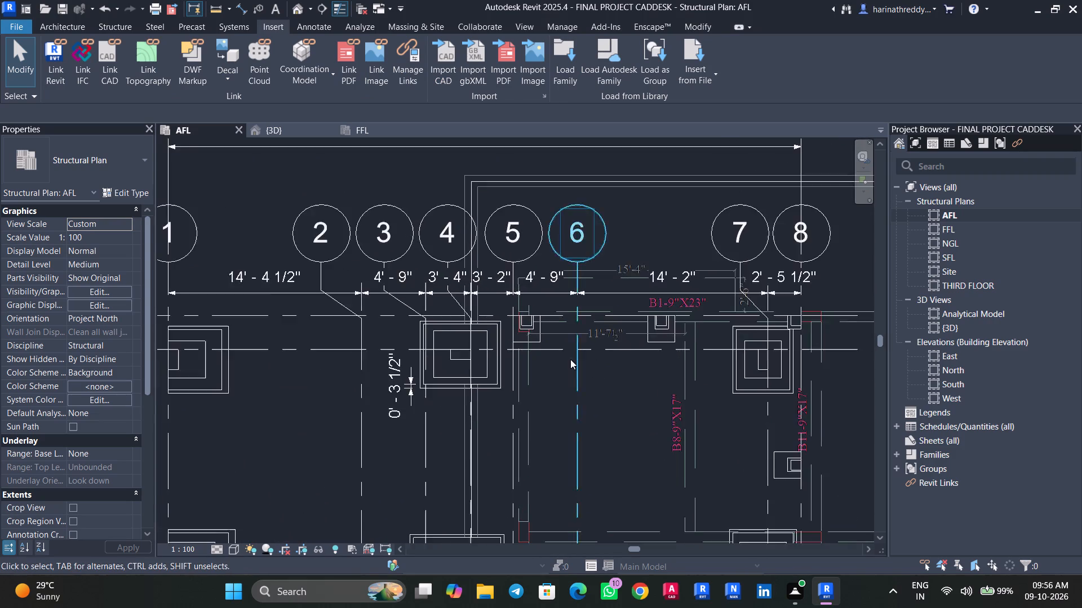
{"action": "scroll", "coordinate": [570, 359], "scroll_direction": "up", "scroll_amount": 3}
{"action": "middle_click_drag", "start_coordinate": [571, 361], "coordinate": [657, 332]}
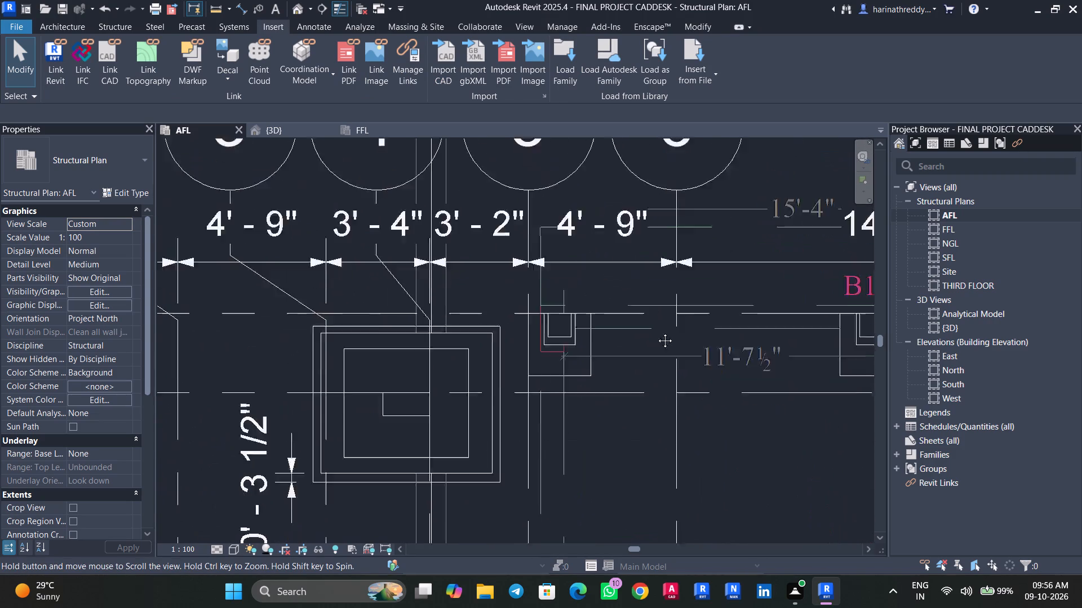
{"action": "middle_click_drag", "start_coordinate": [657, 332], "coordinate": [659, 285]}
{"action": "scroll", "coordinate": [642, 359], "scroll_direction": "down", "scroll_amount": 9}
{"action": "middle_click_drag", "start_coordinate": [676, 394], "coordinate": [418, 331]}
{"action": "middle_click_drag", "start_coordinate": [678, 315], "coordinate": [767, 96]}
{"action": "middle_click_drag", "start_coordinate": [723, 328], "coordinate": [720, 313]}
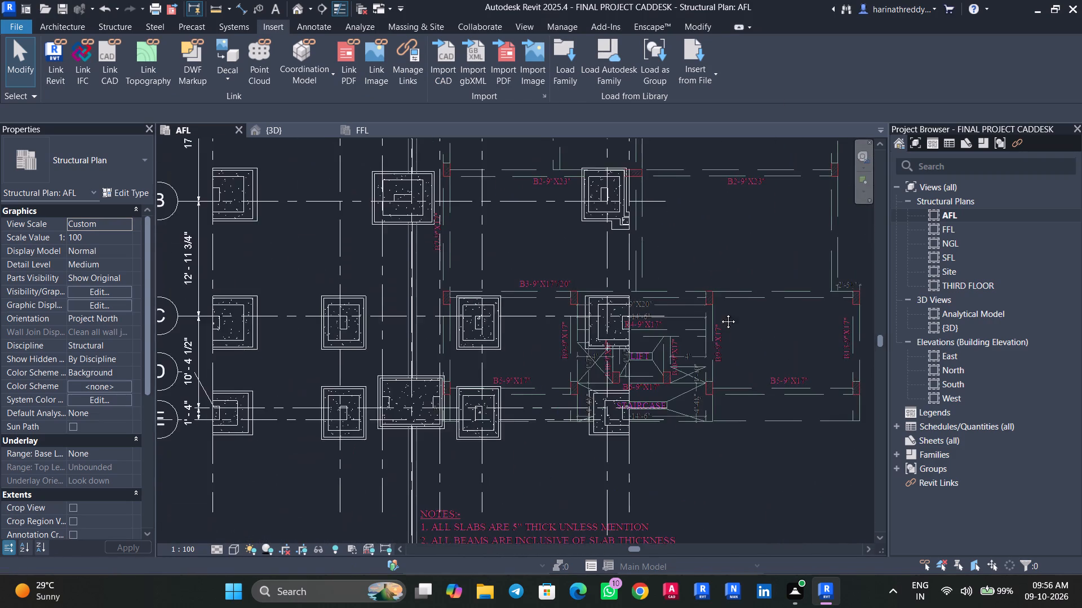
{"action": "middle_click_drag", "start_coordinate": [720, 313], "coordinate": [702, 181]}
{"action": "scroll", "coordinate": [690, 274], "scroll_direction": "up", "scroll_amount": 5}
{"action": "scroll", "coordinate": [682, 332], "scroll_direction": "down", "scroll_amount": 2}
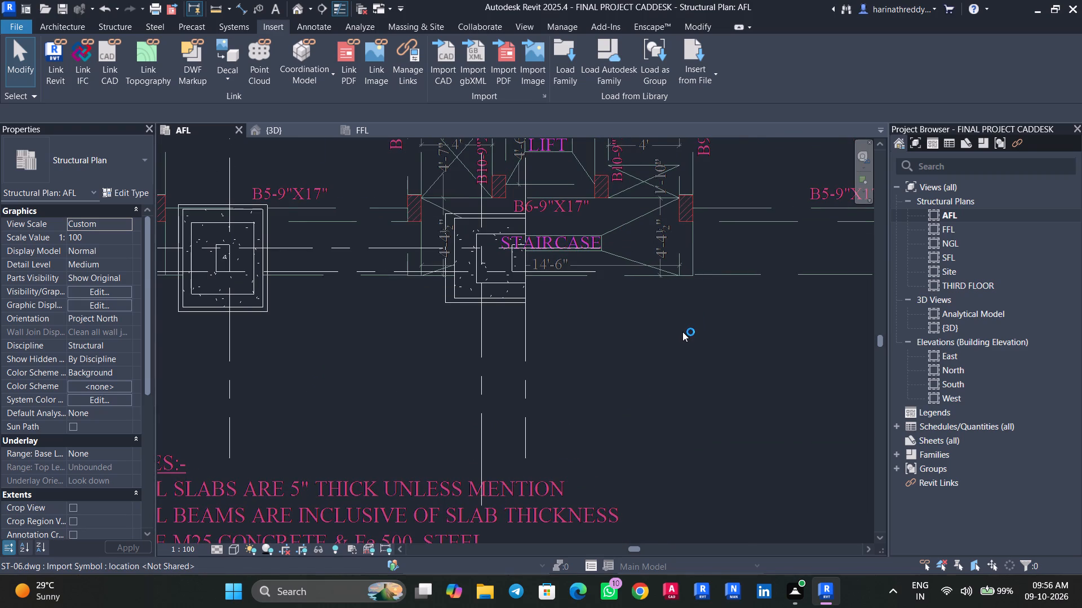
{"action": "scroll", "coordinate": [682, 332], "scroll_direction": "down", "scroll_amount": 8}
{"action": "middle_click_drag", "start_coordinate": [751, 238], "coordinate": [853, 403]}
{"action": "scroll", "coordinate": [401, 315], "scroll_direction": "up", "scroll_amount": 1}
{"action": "middle_click_drag", "start_coordinate": [420, 325], "coordinate": [575, 303]}
Save the project.
{"action": "key", "text": "ctrl+s"}
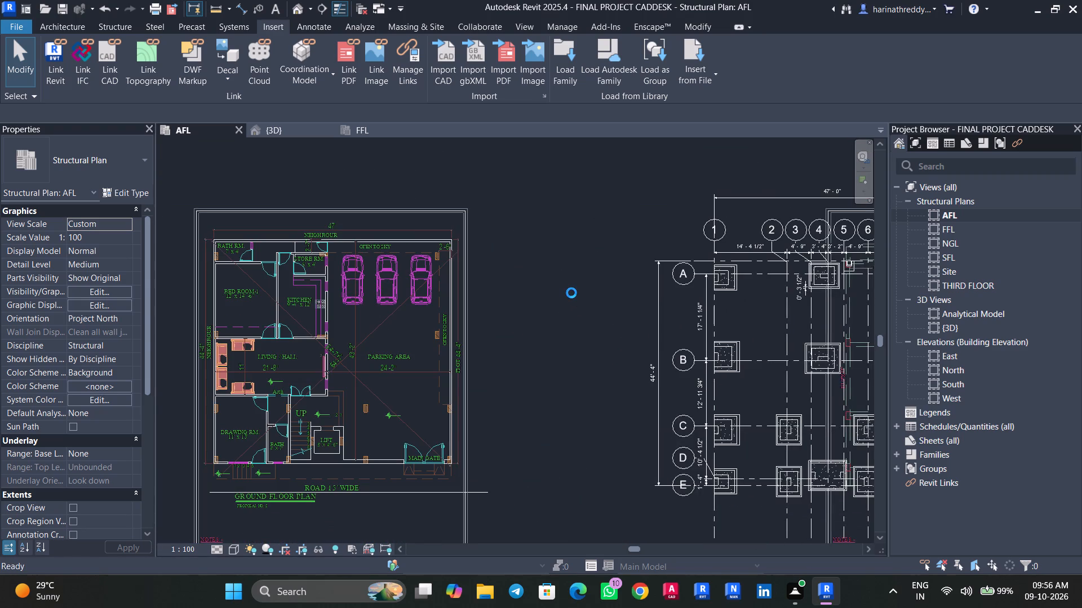
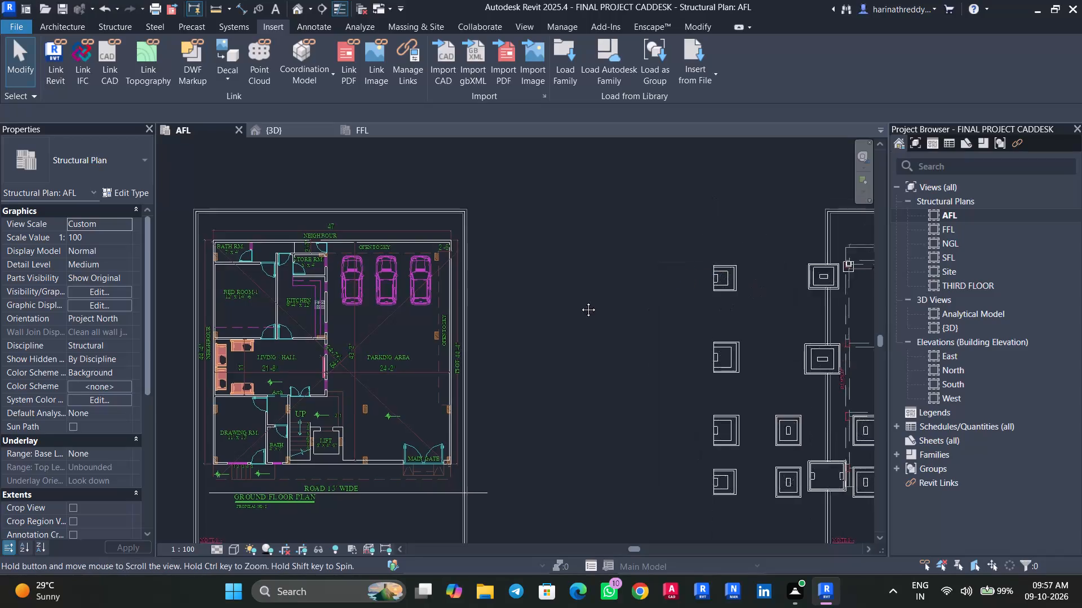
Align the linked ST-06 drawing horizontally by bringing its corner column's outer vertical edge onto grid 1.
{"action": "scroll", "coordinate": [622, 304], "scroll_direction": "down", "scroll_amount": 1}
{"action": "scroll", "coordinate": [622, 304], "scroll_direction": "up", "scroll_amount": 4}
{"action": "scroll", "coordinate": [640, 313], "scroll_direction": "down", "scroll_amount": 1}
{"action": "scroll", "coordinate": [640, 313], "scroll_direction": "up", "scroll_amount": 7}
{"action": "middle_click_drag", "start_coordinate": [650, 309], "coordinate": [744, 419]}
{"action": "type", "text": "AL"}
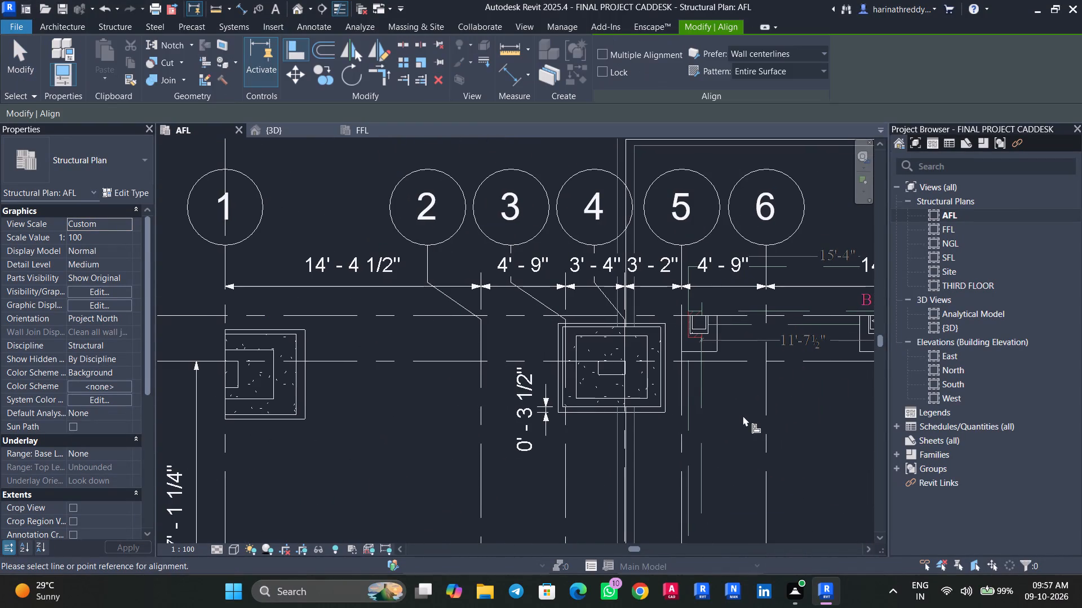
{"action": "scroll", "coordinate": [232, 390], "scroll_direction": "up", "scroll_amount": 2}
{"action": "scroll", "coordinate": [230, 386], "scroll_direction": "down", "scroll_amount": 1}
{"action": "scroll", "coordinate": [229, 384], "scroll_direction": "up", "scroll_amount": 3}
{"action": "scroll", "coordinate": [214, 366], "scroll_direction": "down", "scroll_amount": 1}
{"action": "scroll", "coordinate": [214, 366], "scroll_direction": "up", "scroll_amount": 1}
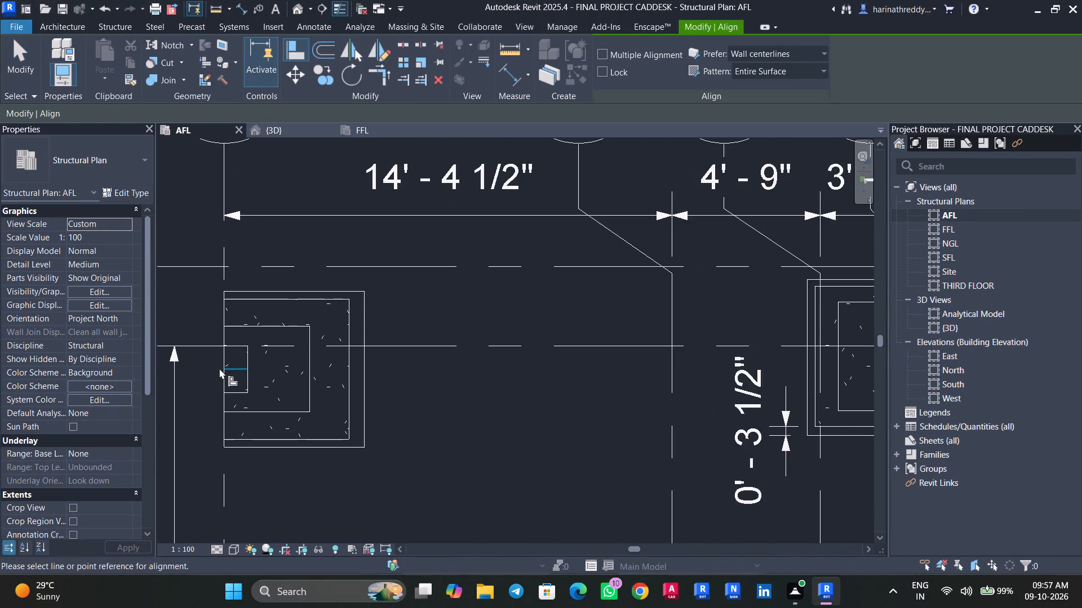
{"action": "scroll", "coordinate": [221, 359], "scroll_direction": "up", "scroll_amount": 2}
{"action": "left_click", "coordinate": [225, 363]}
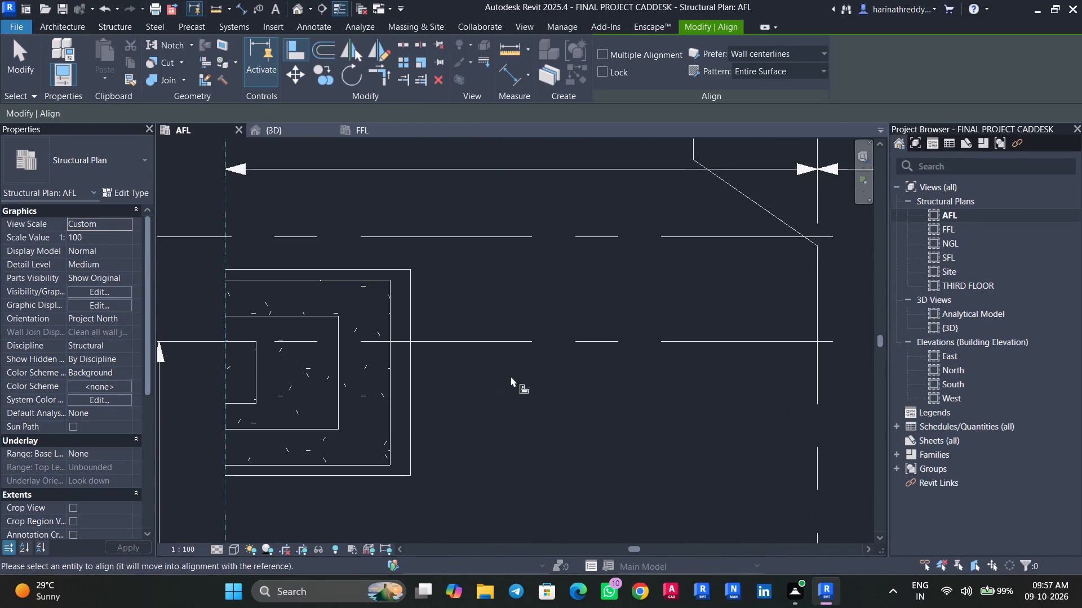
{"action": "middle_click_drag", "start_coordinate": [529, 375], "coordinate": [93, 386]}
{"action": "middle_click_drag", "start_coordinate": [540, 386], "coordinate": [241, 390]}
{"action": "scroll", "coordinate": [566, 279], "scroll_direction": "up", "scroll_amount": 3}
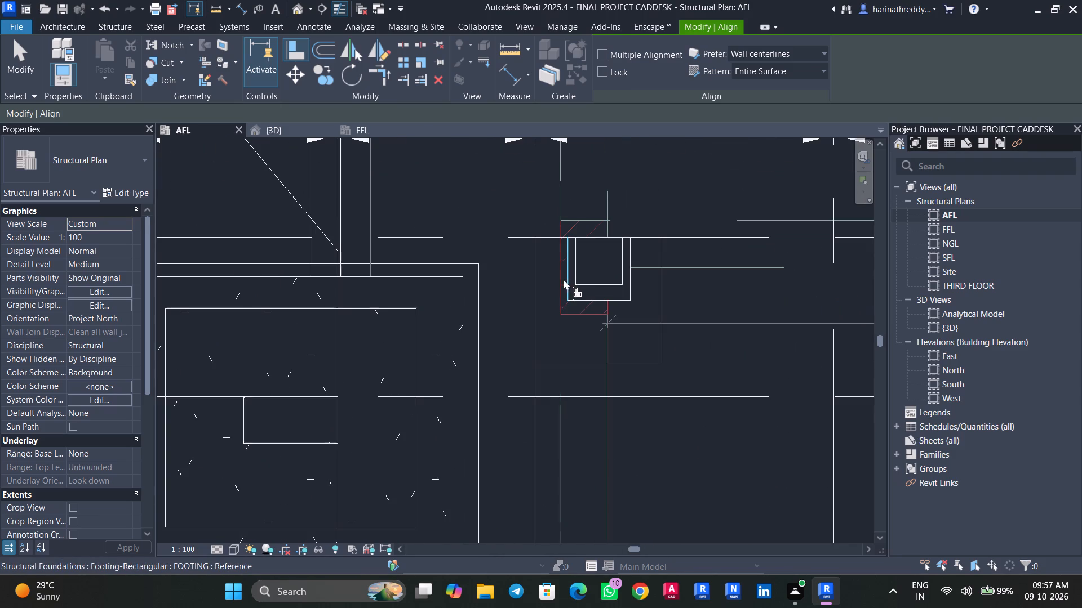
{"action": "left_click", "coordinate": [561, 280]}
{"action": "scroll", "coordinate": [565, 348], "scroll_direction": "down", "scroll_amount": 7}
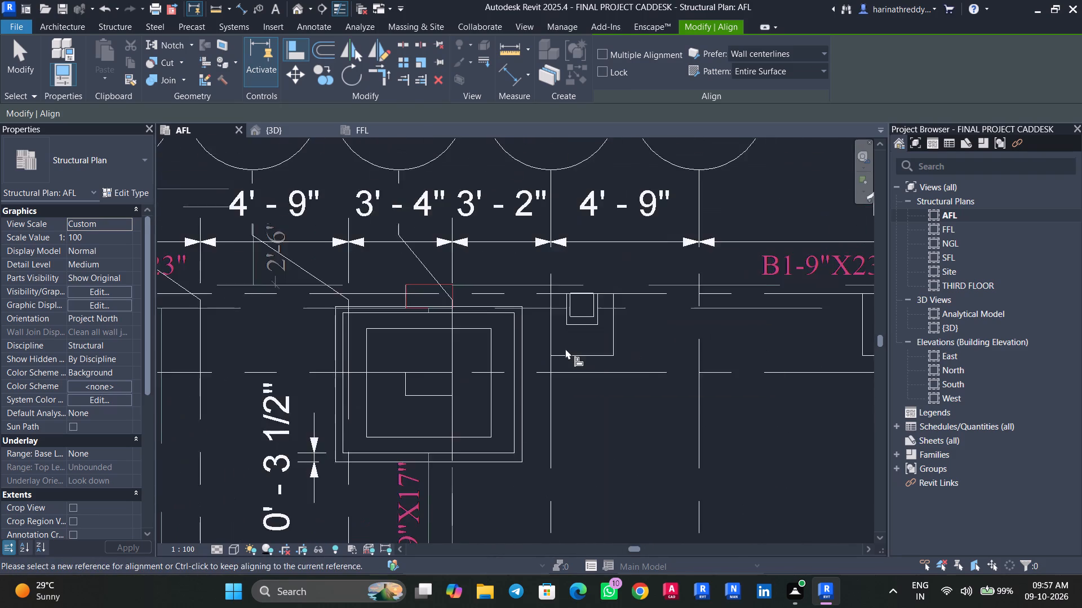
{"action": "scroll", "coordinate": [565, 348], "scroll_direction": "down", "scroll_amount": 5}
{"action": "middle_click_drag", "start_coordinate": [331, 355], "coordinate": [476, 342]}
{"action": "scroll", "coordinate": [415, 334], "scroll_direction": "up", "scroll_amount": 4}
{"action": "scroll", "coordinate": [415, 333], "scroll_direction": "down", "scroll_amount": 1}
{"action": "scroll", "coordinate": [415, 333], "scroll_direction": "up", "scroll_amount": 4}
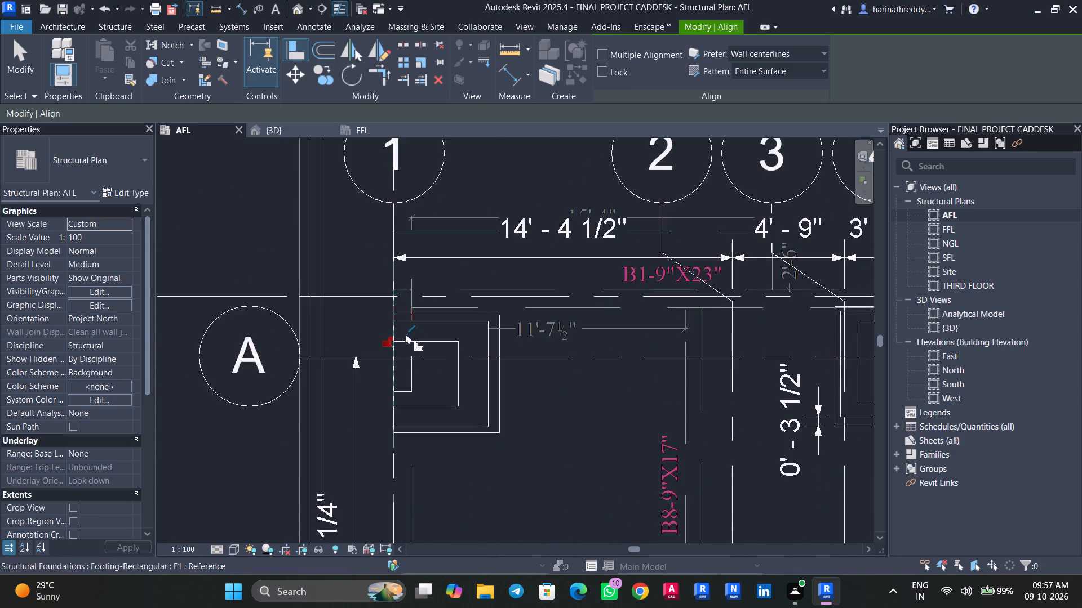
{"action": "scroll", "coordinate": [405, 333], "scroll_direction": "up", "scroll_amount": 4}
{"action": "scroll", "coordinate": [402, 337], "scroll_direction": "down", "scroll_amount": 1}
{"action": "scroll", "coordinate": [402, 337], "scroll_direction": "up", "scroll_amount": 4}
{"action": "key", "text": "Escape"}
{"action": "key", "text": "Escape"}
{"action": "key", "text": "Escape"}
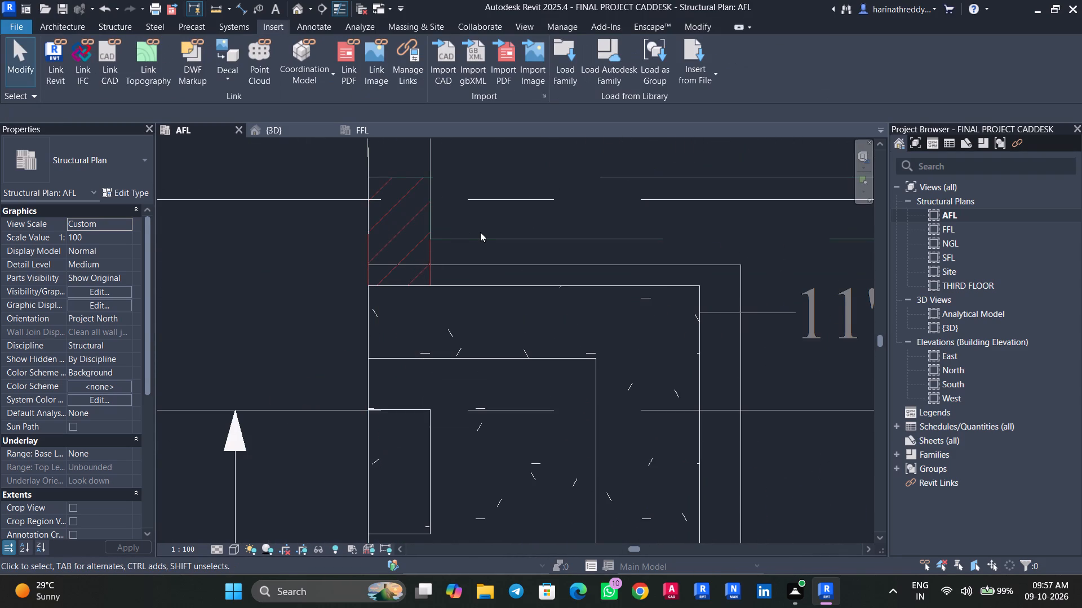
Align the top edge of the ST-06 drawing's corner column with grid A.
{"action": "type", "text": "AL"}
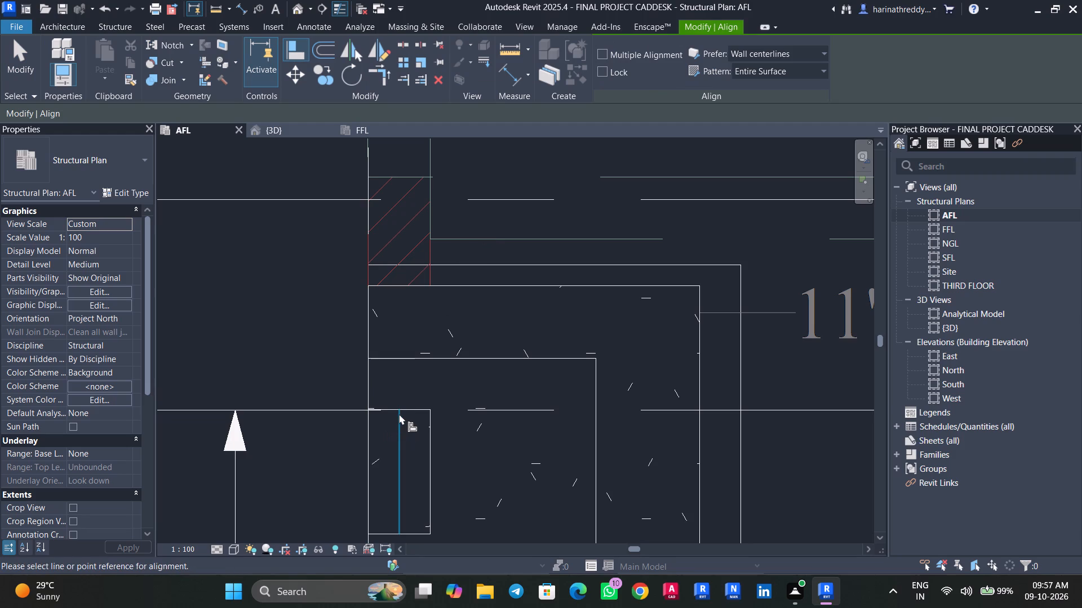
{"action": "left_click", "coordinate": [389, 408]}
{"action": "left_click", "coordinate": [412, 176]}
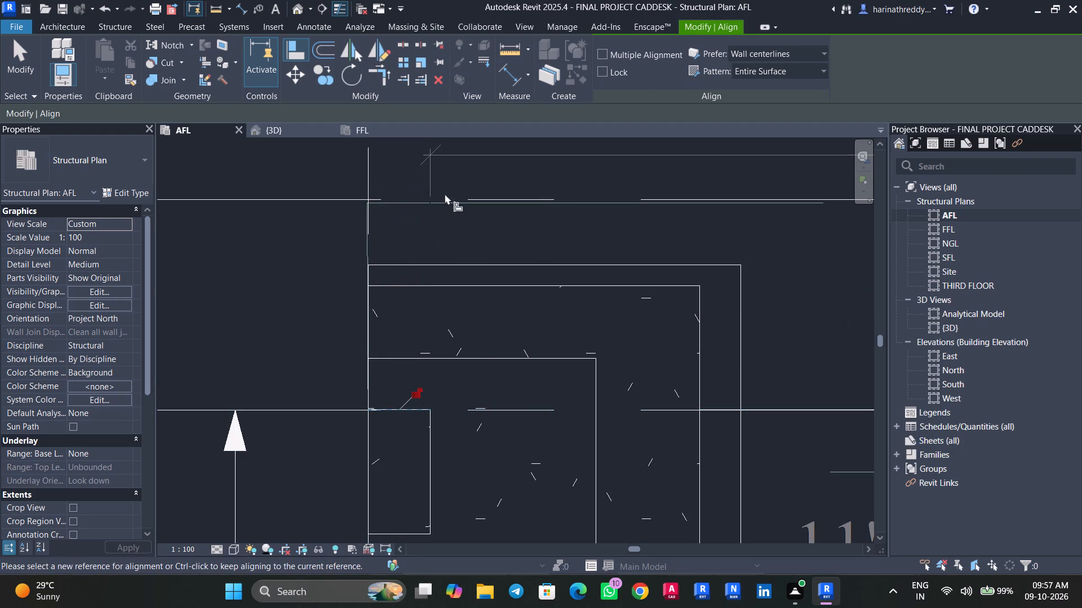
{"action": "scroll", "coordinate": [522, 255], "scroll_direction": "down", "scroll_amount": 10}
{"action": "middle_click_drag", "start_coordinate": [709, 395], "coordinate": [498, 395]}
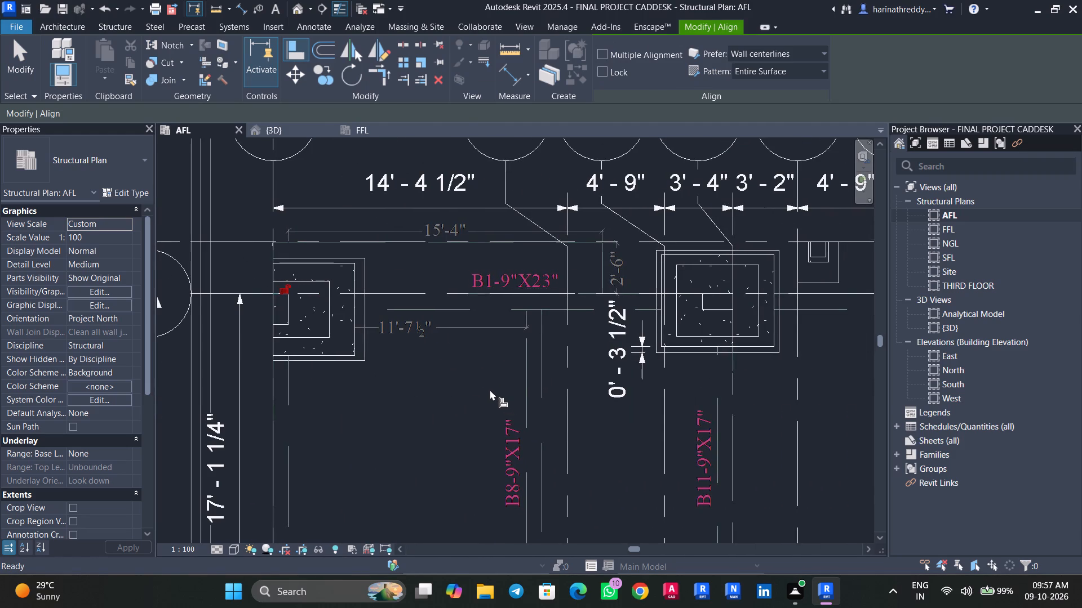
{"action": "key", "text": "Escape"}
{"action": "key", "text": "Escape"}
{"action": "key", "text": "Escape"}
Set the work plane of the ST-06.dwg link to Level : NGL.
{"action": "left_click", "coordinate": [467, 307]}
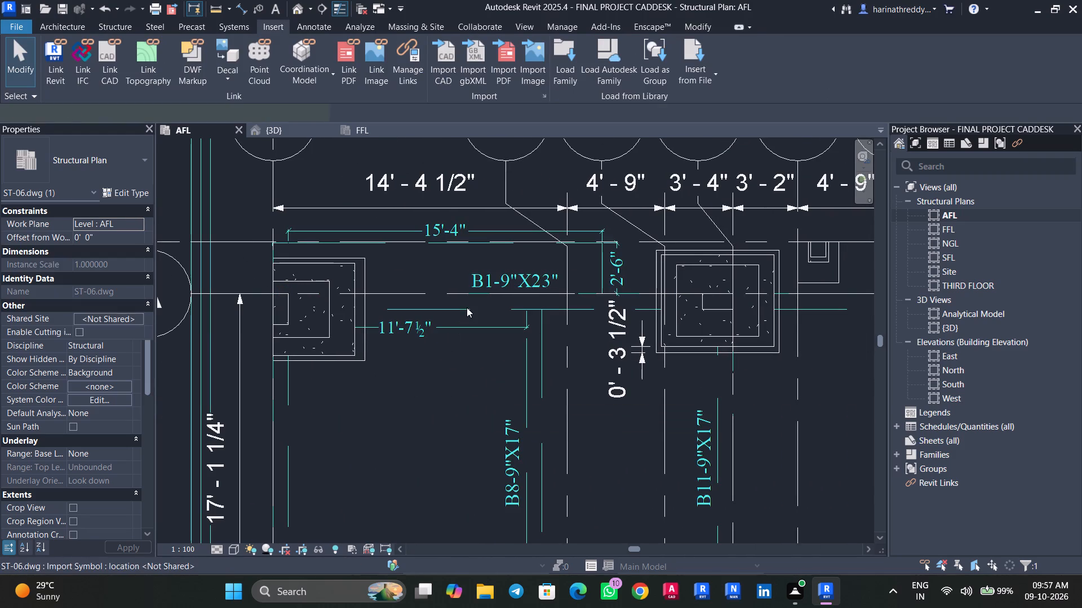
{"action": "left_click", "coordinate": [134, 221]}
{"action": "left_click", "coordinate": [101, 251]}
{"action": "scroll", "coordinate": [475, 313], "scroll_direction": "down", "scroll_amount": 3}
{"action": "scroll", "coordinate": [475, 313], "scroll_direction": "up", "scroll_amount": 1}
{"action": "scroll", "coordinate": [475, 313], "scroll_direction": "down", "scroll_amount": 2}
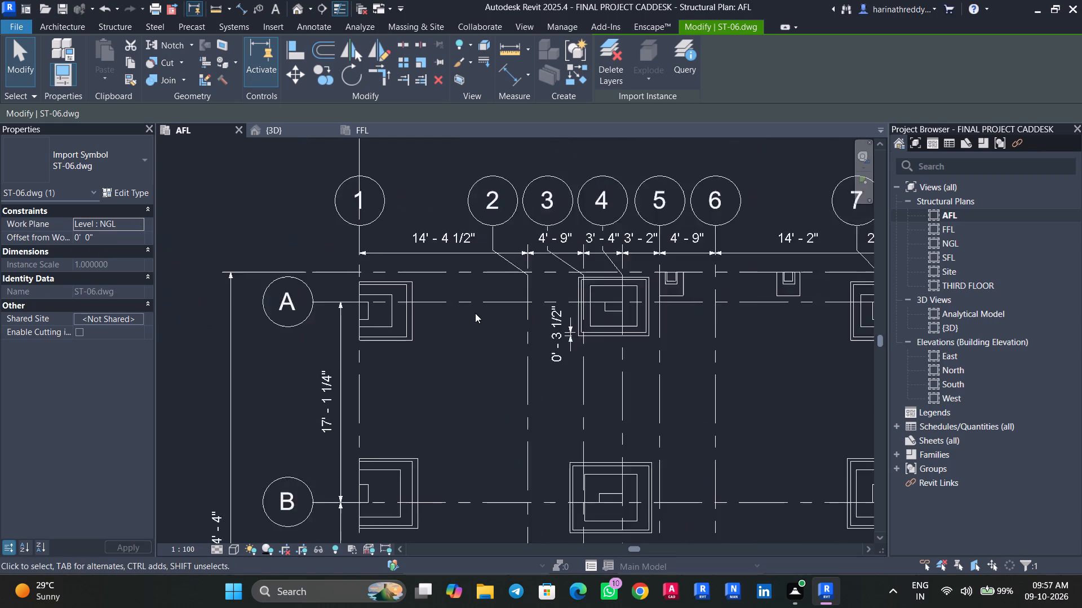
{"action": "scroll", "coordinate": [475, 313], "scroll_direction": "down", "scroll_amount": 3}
Check the FFL and AFL plans for the linked ST-06 drawing around the grids and columns.
{"action": "double_click", "coordinate": [945, 234]}
{"action": "scroll", "coordinate": [606, 301], "scroll_direction": "down", "scroll_amount": 2}
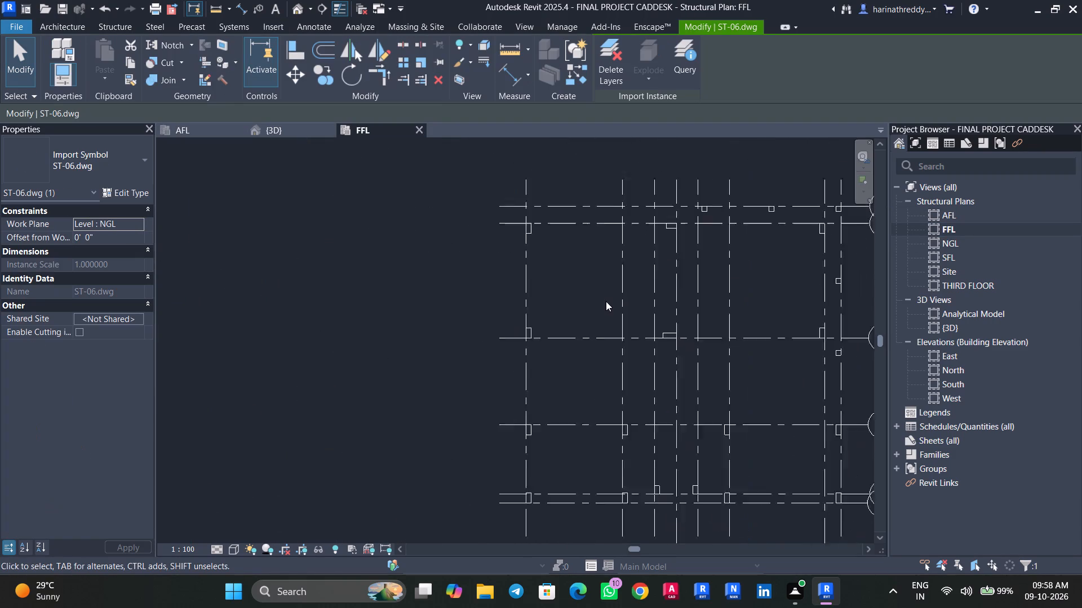
{"action": "scroll", "coordinate": [606, 301], "scroll_direction": "down", "scroll_amount": 13}
{"action": "scroll", "coordinate": [755, 316], "scroll_direction": "down", "scroll_amount": 8}
{"action": "middle_click_drag", "start_coordinate": [755, 316], "coordinate": [548, 338]}
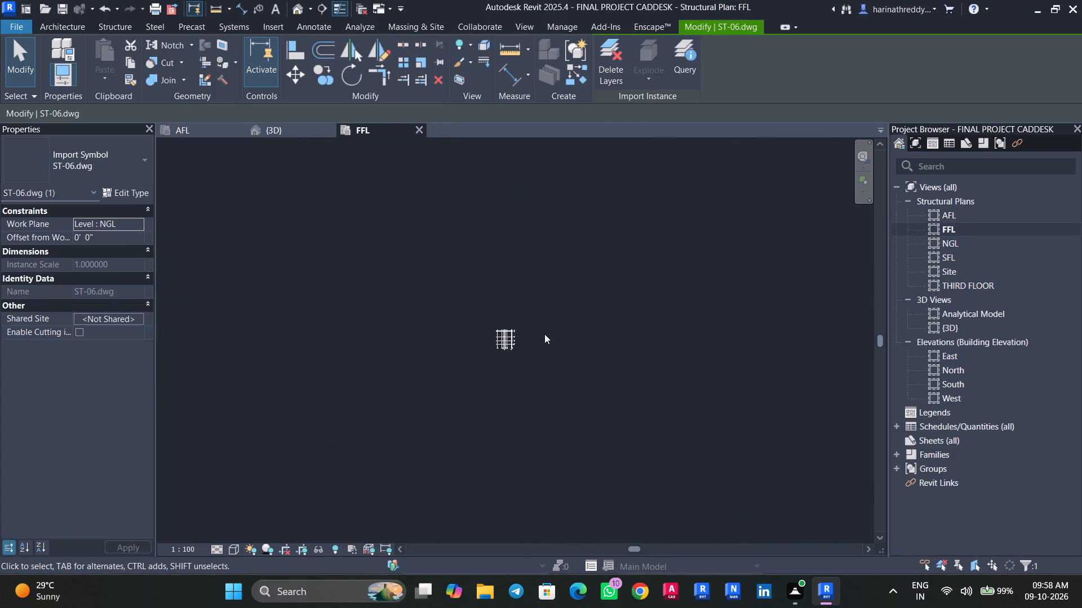
{"action": "scroll", "coordinate": [544, 334], "scroll_direction": "down", "scroll_amount": 6}
{"action": "scroll", "coordinate": [544, 334], "scroll_direction": "up", "scroll_amount": 1}
{"action": "scroll", "coordinate": [544, 334], "scroll_direction": "down", "scroll_amount": 20}
{"action": "scroll", "coordinate": [544, 334], "scroll_direction": "down", "scroll_amount": 5}
{"action": "middle_click_drag", "start_coordinate": [614, 361], "coordinate": [602, 360]}
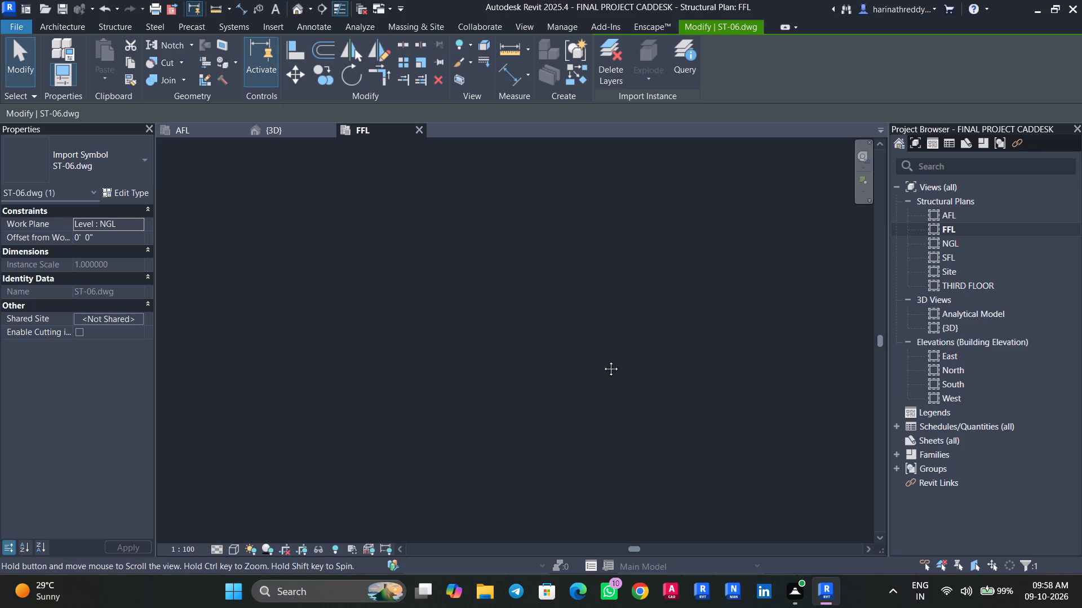
{"action": "middle_click_drag", "start_coordinate": [602, 360], "coordinate": [539, 357]}
{"action": "scroll", "coordinate": [539, 348], "scroll_direction": "up", "scroll_amount": 7}
{"action": "scroll", "coordinate": [531, 335], "scroll_direction": "down", "scroll_amount": 1}
{"action": "scroll", "coordinate": [531, 335], "scroll_direction": "up", "scroll_amount": 8}
{"action": "middle_click_drag", "start_coordinate": [361, 334], "coordinate": [664, 359]}
{"action": "scroll", "coordinate": [428, 347], "scroll_direction": "up", "scroll_amount": 5}
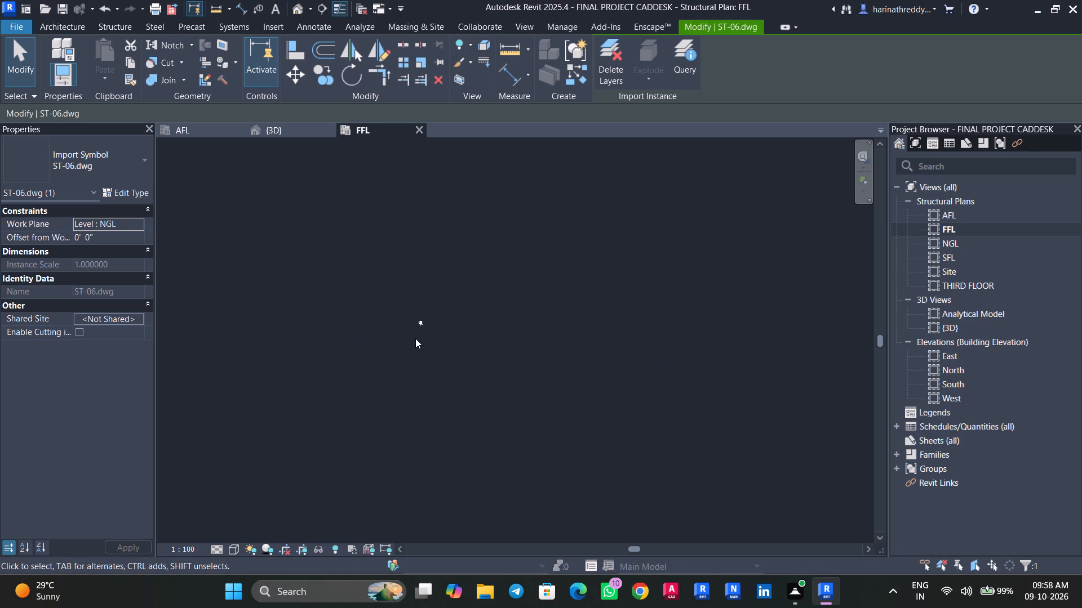
{"action": "scroll", "coordinate": [415, 338], "scroll_direction": "up", "scroll_amount": 7}
{"action": "scroll", "coordinate": [422, 317], "scroll_direction": "down", "scroll_amount": 1}
{"action": "scroll", "coordinate": [423, 316], "scroll_direction": "up", "scroll_amount": 19}
{"action": "scroll", "coordinate": [424, 328], "scroll_direction": "down", "scroll_amount": 1}
{"action": "scroll", "coordinate": [422, 342], "scroll_direction": "up", "scroll_amount": 5}
{"action": "middle_click_drag", "start_coordinate": [380, 340], "coordinate": [490, 375]}
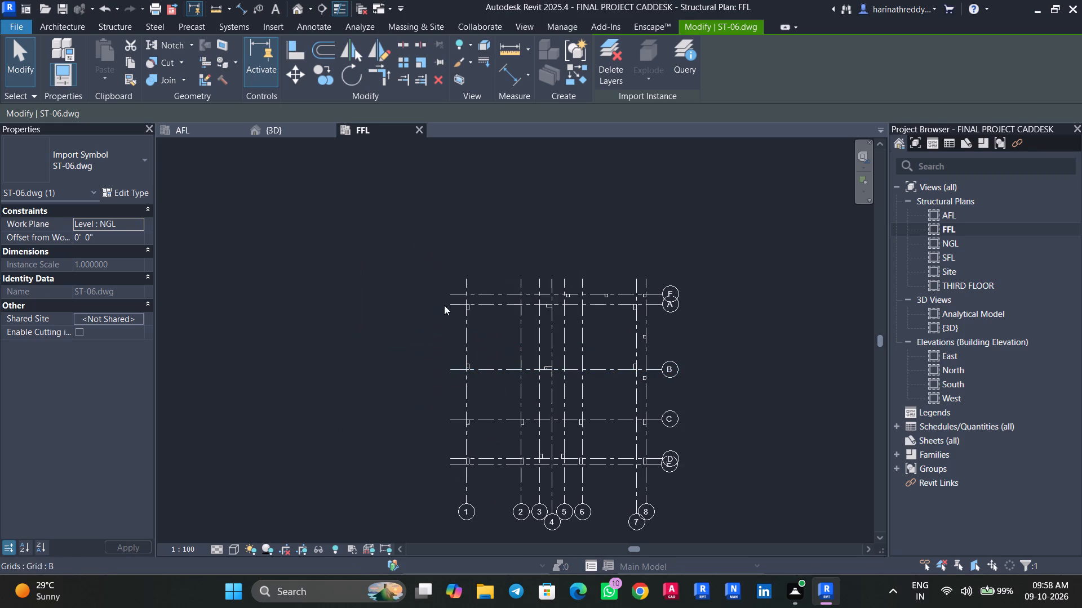
{"action": "double_click", "coordinate": [941, 215]}
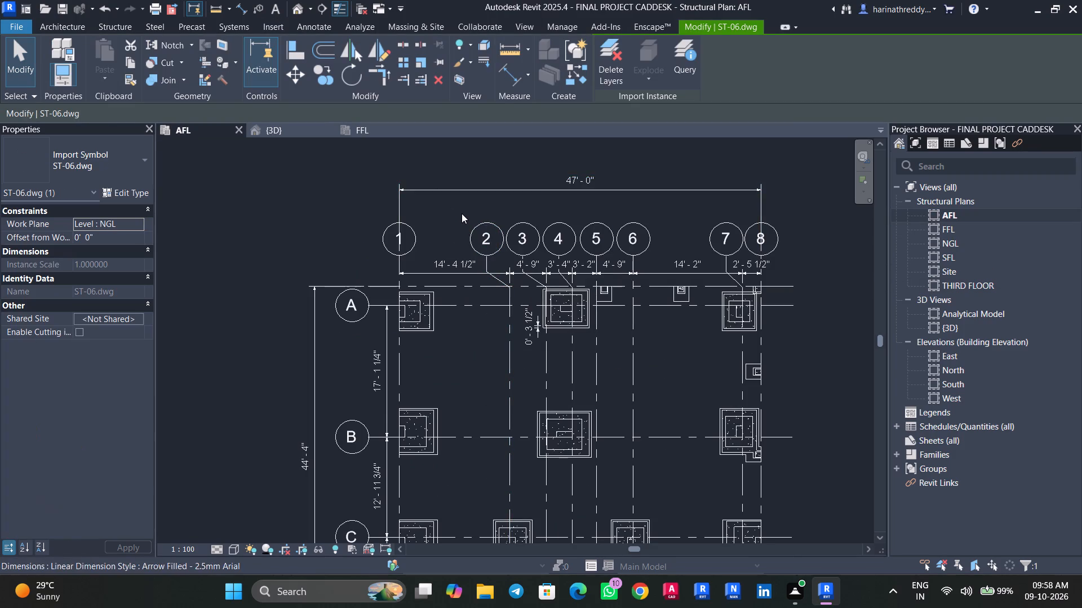
{"action": "scroll", "coordinate": [462, 213], "scroll_direction": "down", "scroll_amount": 4}
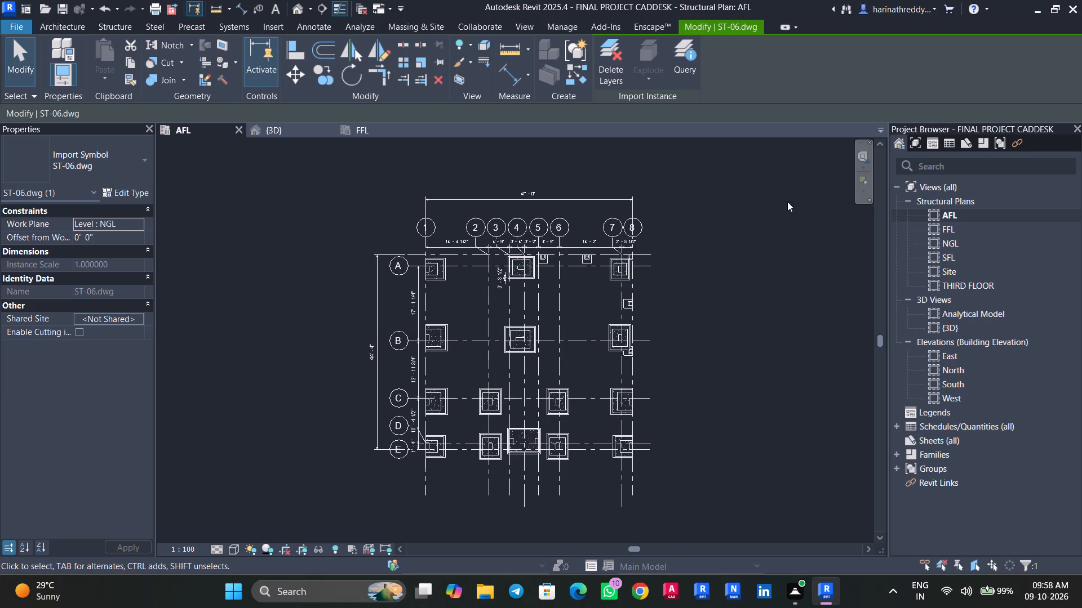
Examine in the NGL plan how the ST-06 floor plans and beam layout overlay the modelled grids and footings.
{"action": "double_click", "coordinate": [961, 239]}
{"action": "scroll", "coordinate": [526, 271], "scroll_direction": "down", "scroll_amount": 4}
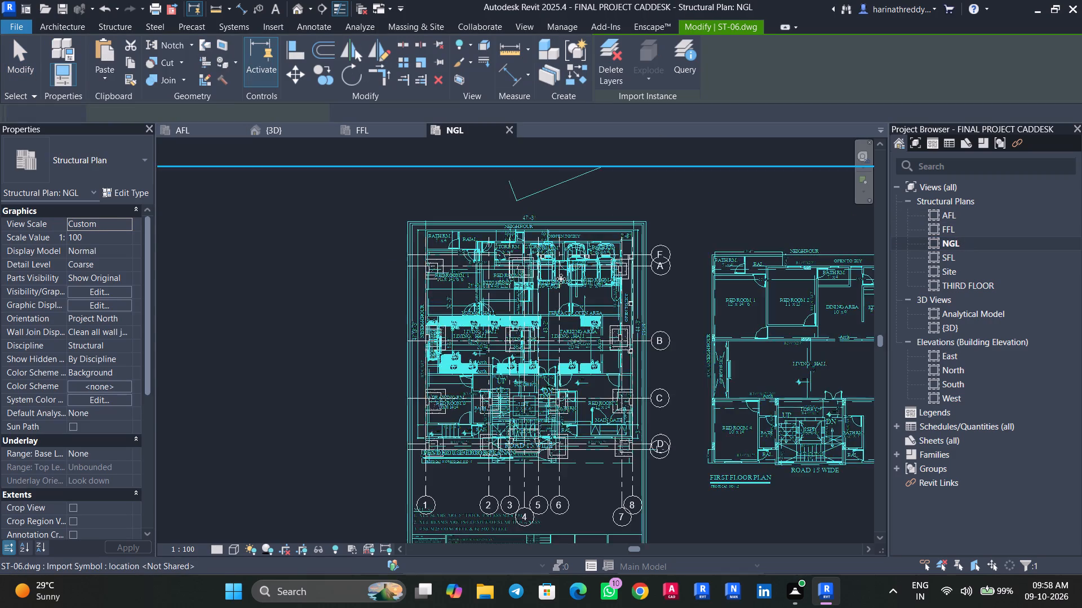
{"action": "middle_click_drag", "start_coordinate": [347, 297], "coordinate": [489, 293]}
{"action": "scroll", "coordinate": [649, 244], "scroll_direction": "up", "scroll_amount": 9}
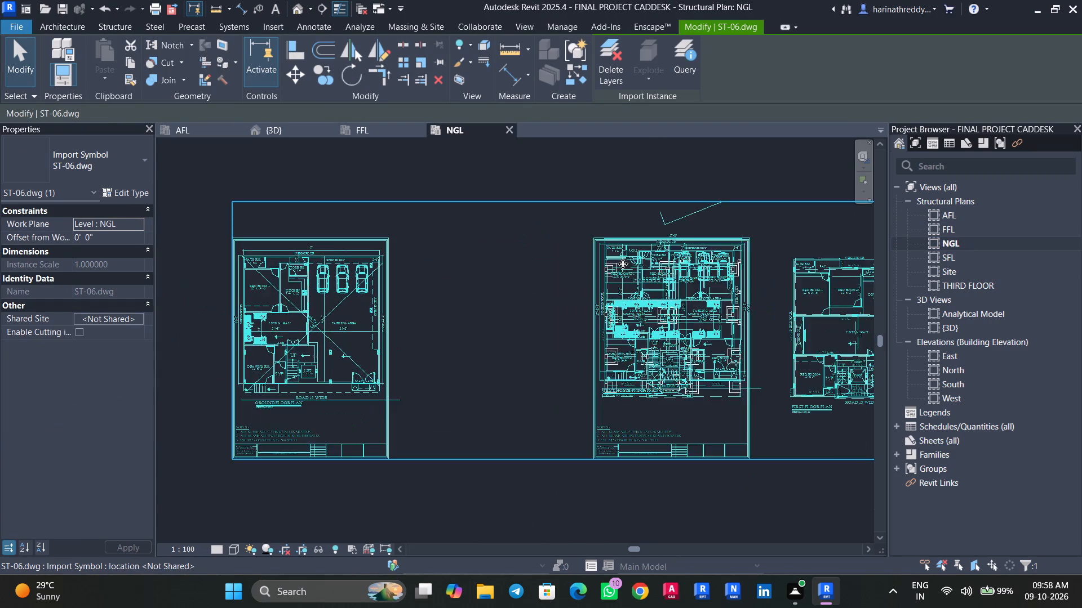
{"action": "scroll", "coordinate": [623, 263], "scroll_direction": "up", "scroll_amount": 10}
{"action": "key", "text": "Escape"}
{"action": "key", "text": "Escape"}
{"action": "key", "text": "Escape"}
{"action": "scroll", "coordinate": [455, 310], "scroll_direction": "down", "scroll_amount": 5}
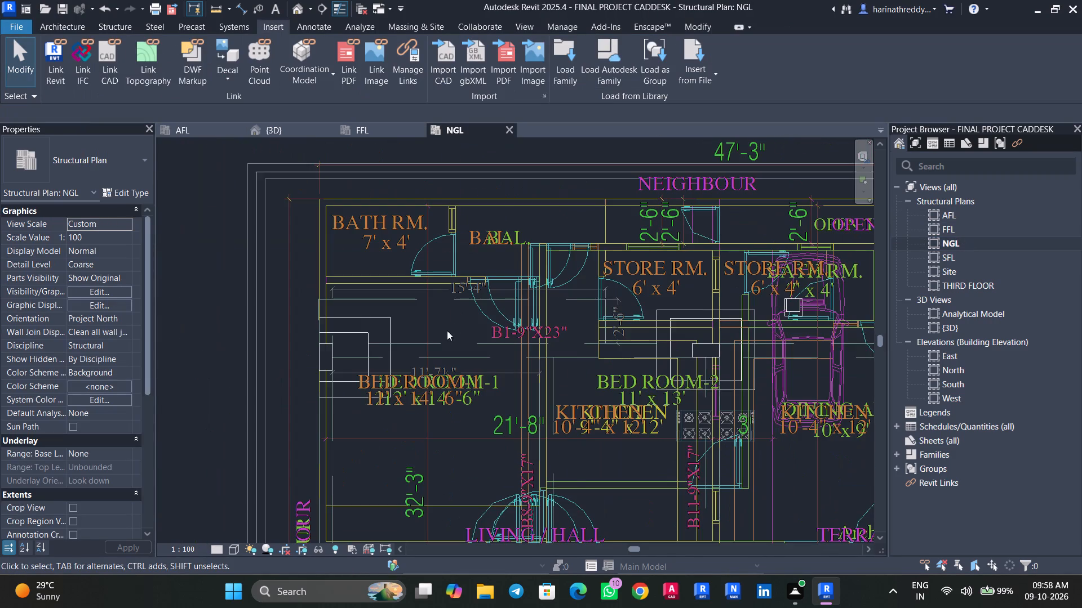
{"action": "middle_click_drag", "start_coordinate": [433, 334], "coordinate": [490, 294]}
{"action": "scroll", "coordinate": [490, 289], "scroll_direction": "down", "scroll_amount": 10}
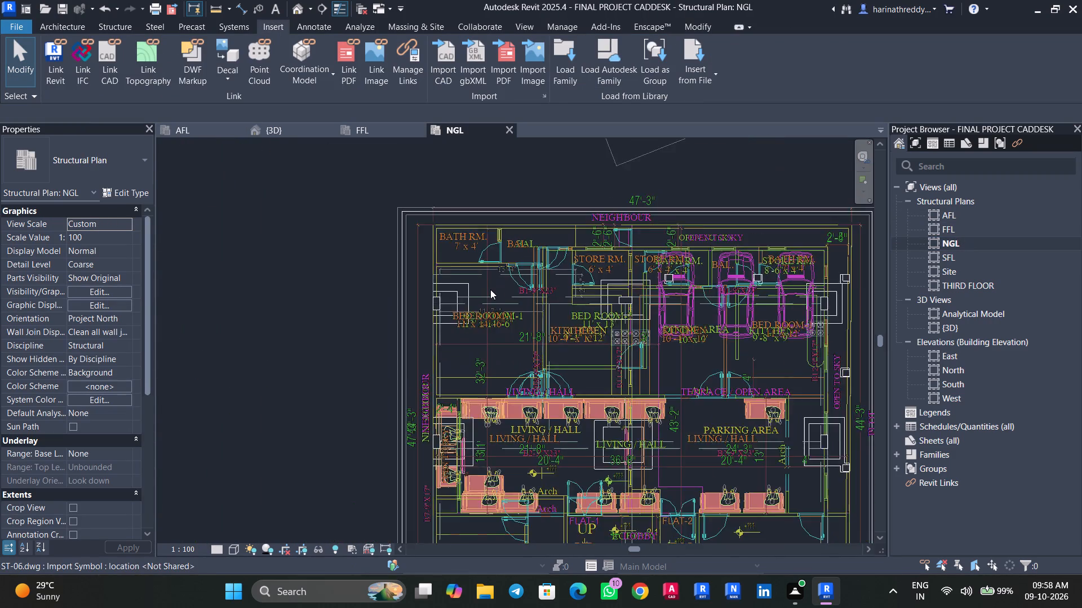
{"action": "scroll", "coordinate": [490, 289], "scroll_direction": "down", "scroll_amount": 3}
{"action": "middle_click_drag", "start_coordinate": [397, 316], "coordinate": [648, 260]}
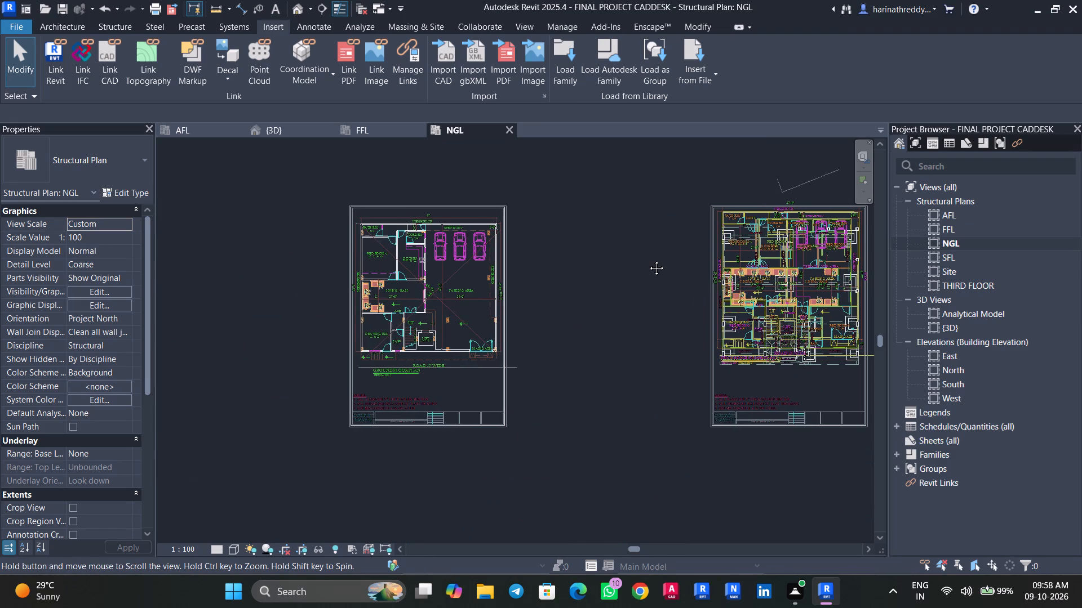
{"action": "middle_click_drag", "start_coordinate": [648, 260], "coordinate": [265, 312]}
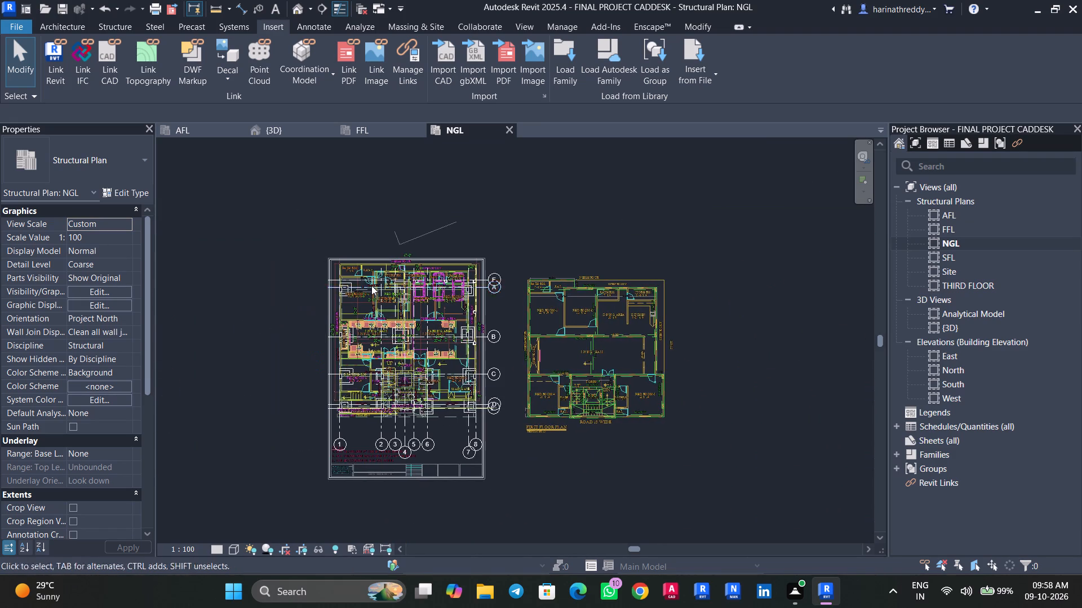
{"action": "scroll", "coordinate": [371, 285], "scroll_direction": "up", "scroll_amount": 9}
{"action": "scroll", "coordinate": [342, 280], "scroll_direction": "down", "scroll_amount": 1}
{"action": "scroll", "coordinate": [342, 280], "scroll_direction": "up", "scroll_amount": 2}
{"action": "scroll", "coordinate": [342, 280], "scroll_direction": "down", "scroll_amount": 5}
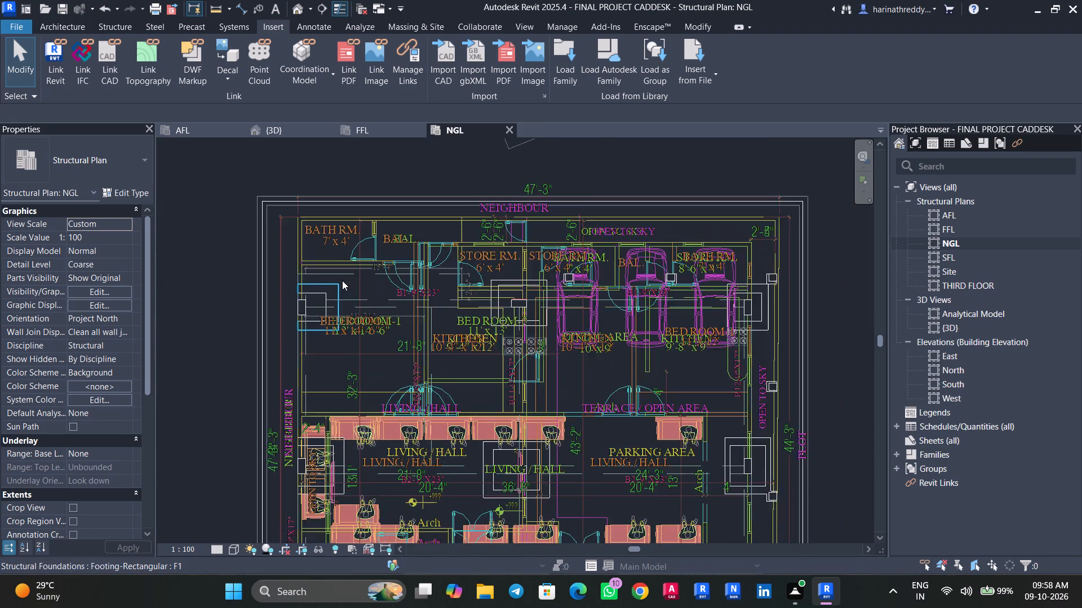
{"action": "scroll", "coordinate": [342, 280], "scroll_direction": "down", "scroll_amount": 9}
Delete the ST-06.dwg link from the NGL plan.
{"action": "left_click", "coordinate": [508, 285]}
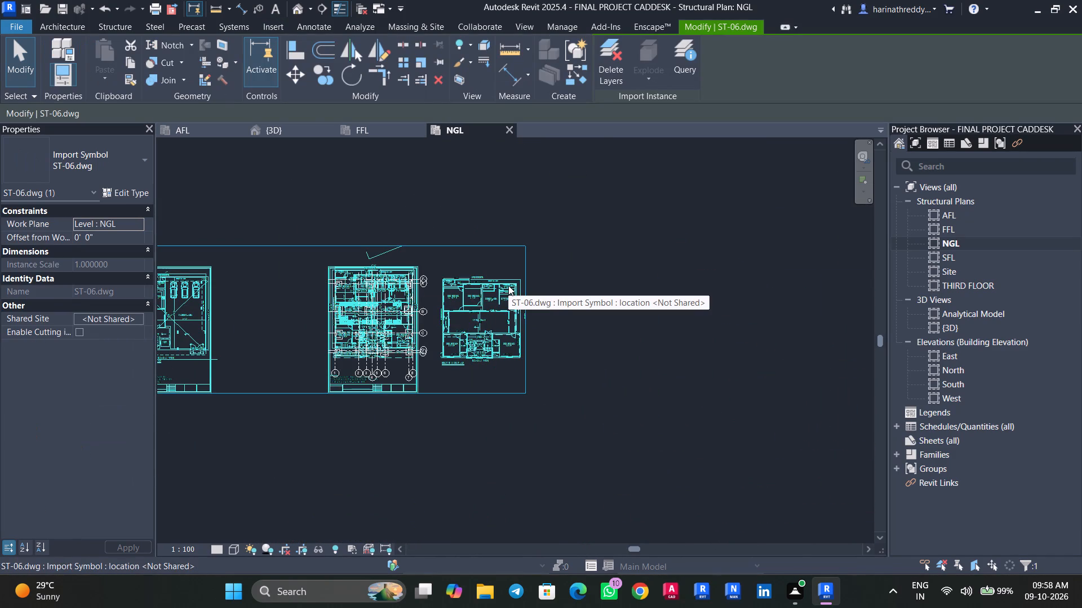
{"action": "key", "text": "Delete"}
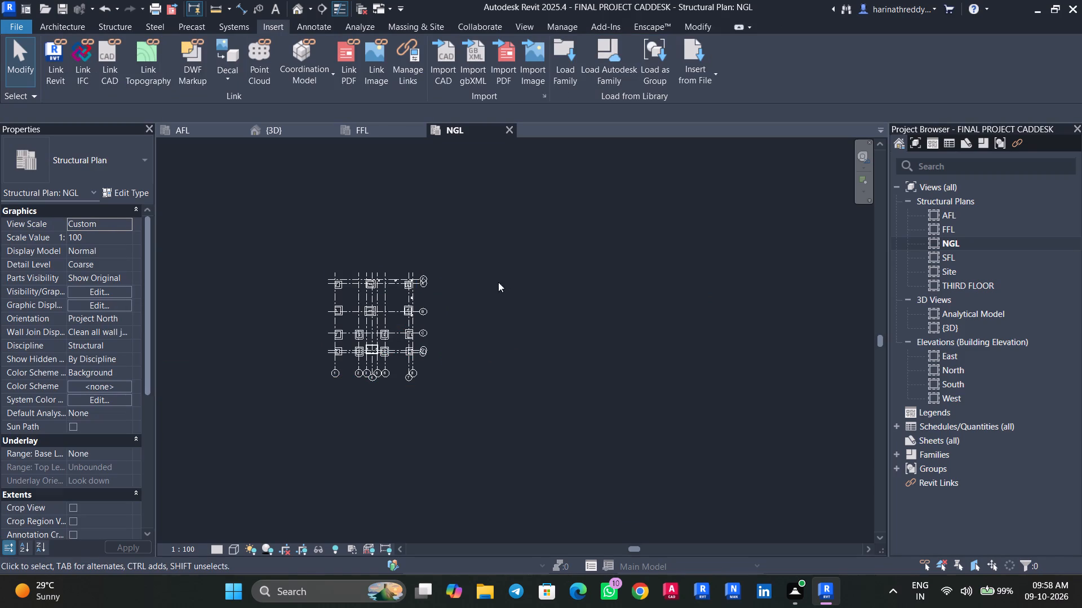
Remove the unloaded ST-02A & ST-02B CAD link from the project.
{"action": "left_click", "coordinate": [410, 63]}
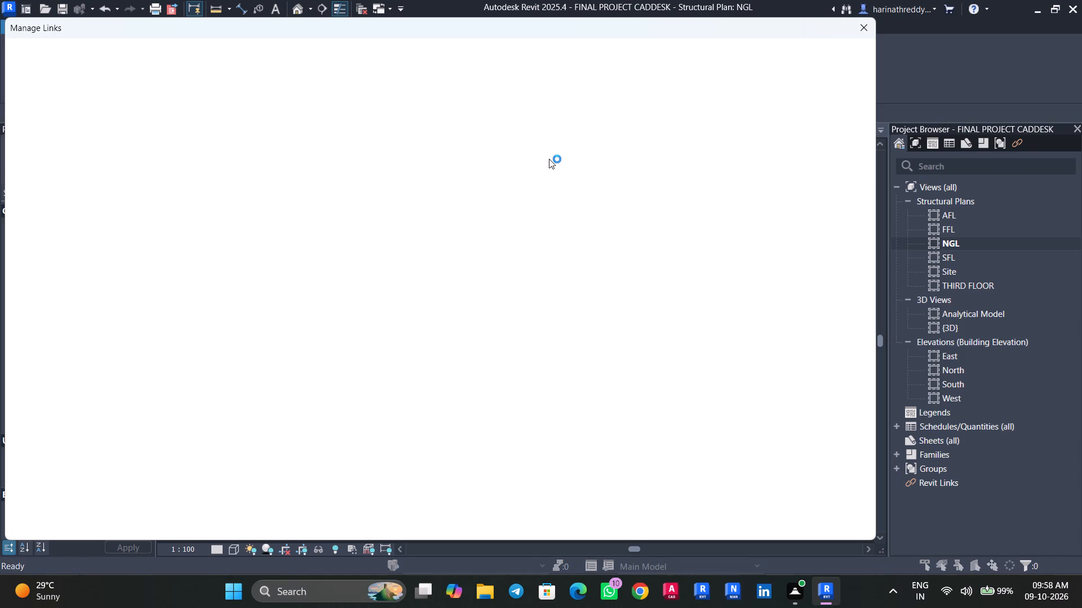
{"action": "left_click", "coordinate": [66, 146]}
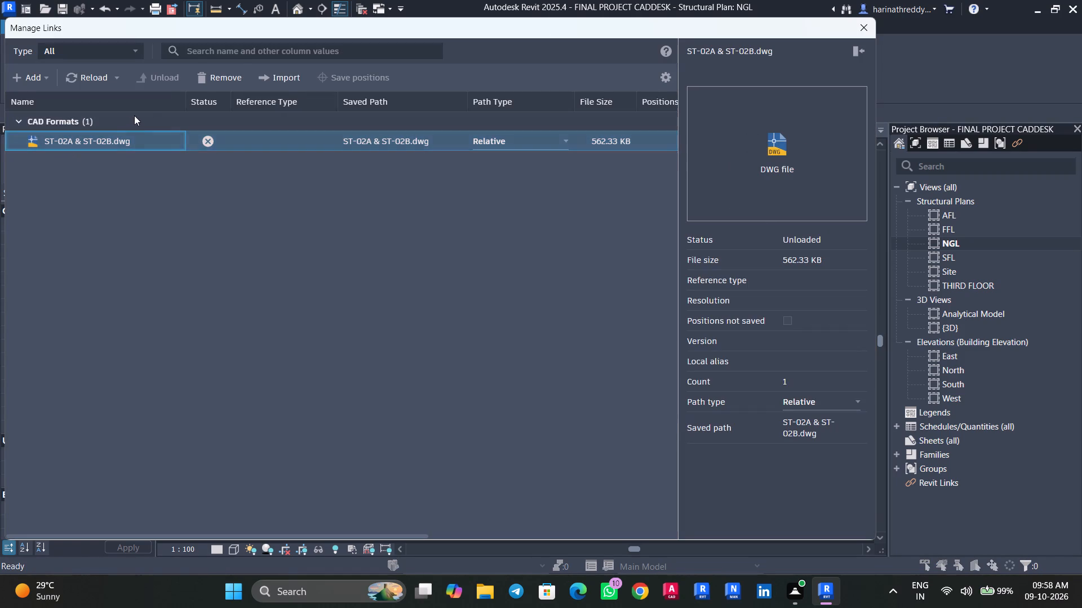
{"action": "left_click", "coordinate": [208, 73]}
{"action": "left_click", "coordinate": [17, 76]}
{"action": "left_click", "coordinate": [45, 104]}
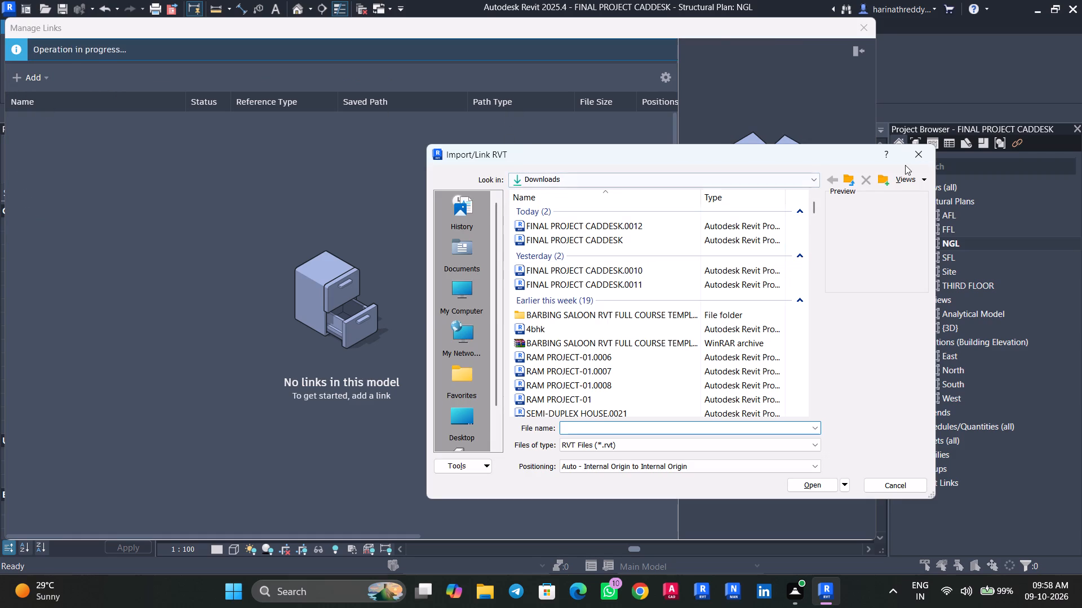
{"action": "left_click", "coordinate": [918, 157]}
Link ST-06.dwg as a CAD format at Level : NGL, using Auto - Center to Center positioning.
{"action": "left_click", "coordinate": [35, 74]}
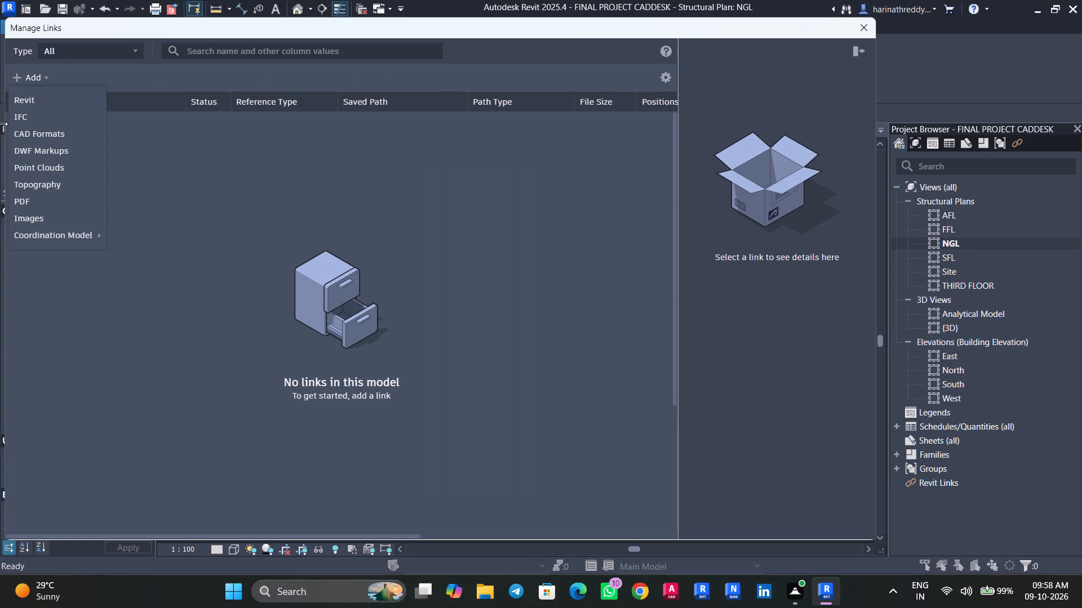
{"action": "left_click", "coordinate": [26, 128]}
{"action": "left_click", "coordinate": [401, 165]}
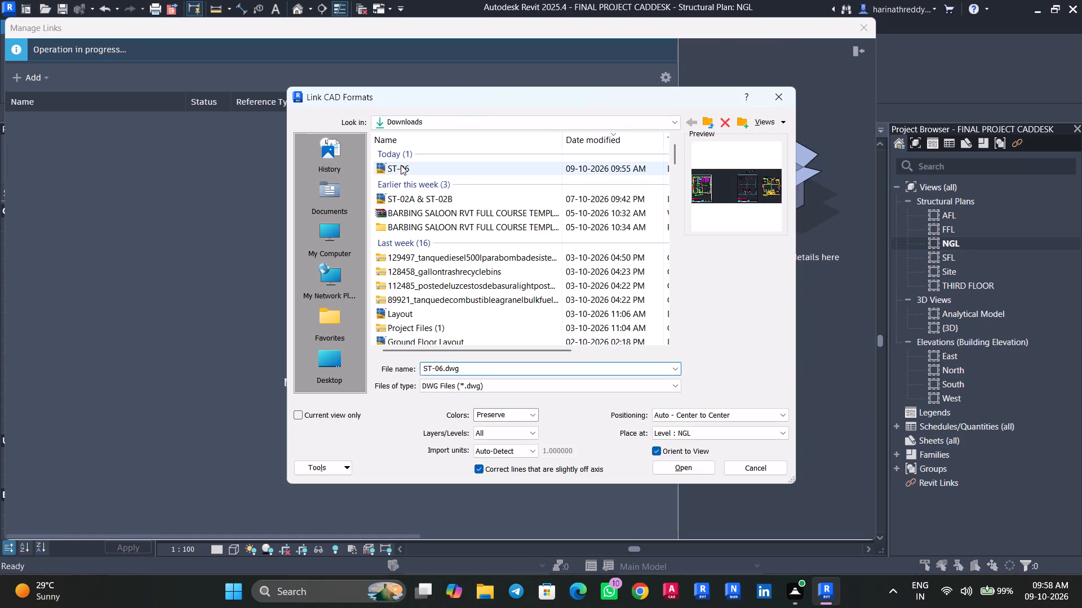
{"action": "double_click", "coordinate": [681, 431]}
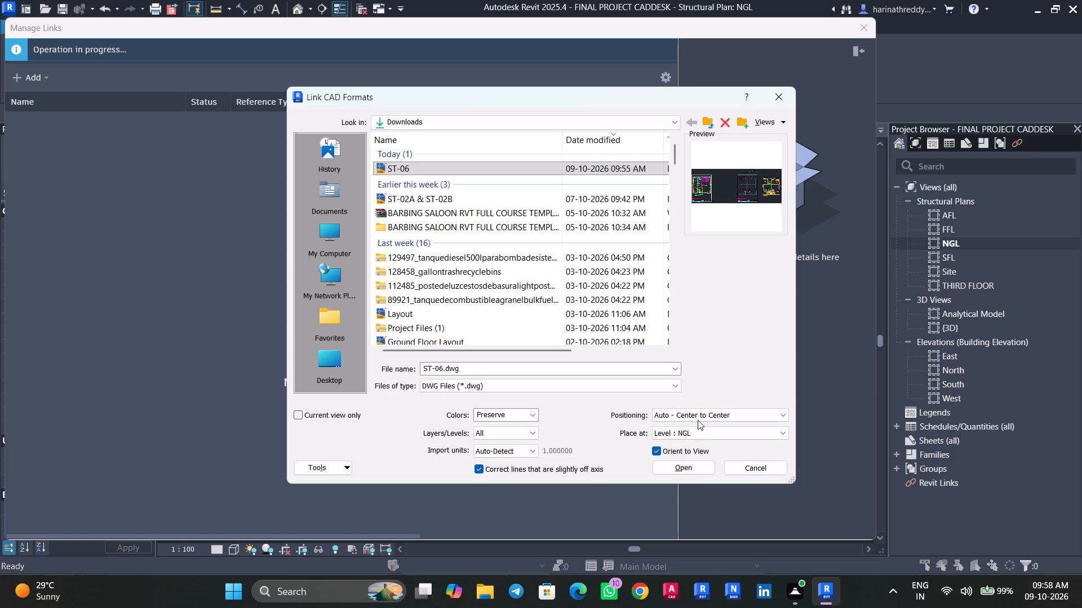
{"action": "double_click", "coordinate": [699, 410]}
{"action": "left_click", "coordinate": [671, 466]}
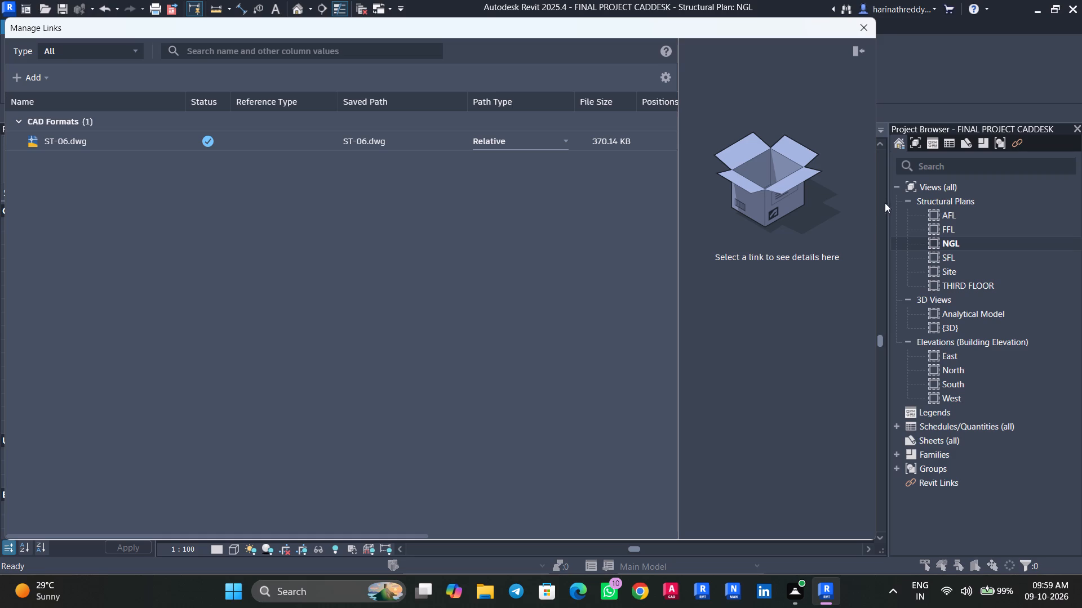
Examine the NGL plan for the newly linked ST-06 drawing around the modelled grids and footings.
{"action": "left_click", "coordinate": [862, 29]}
{"action": "scroll", "coordinate": [407, 310], "scroll_direction": "down", "scroll_amount": 6}
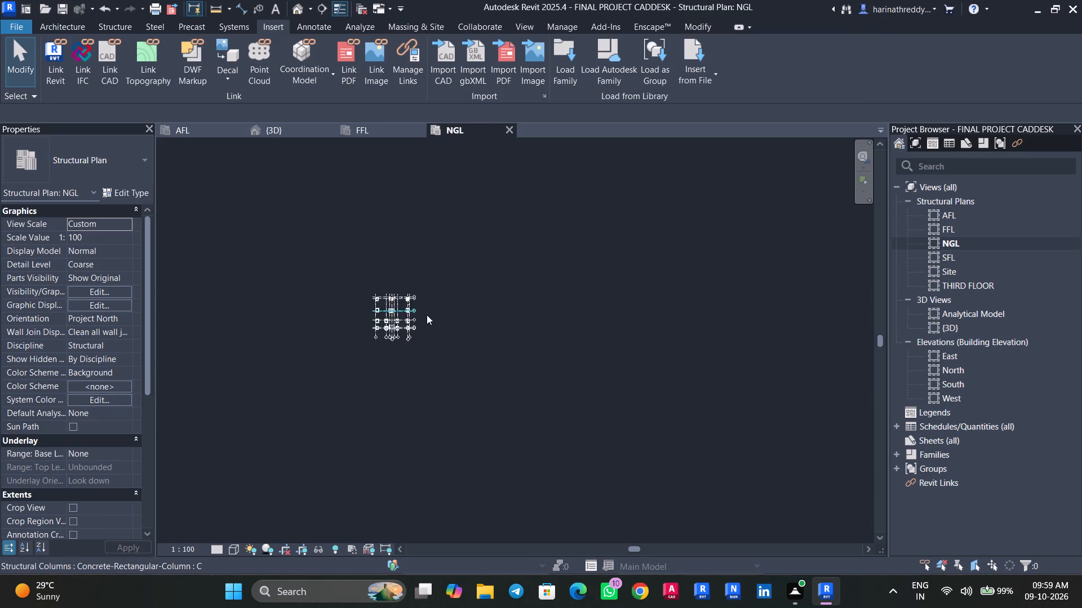
{"action": "scroll", "coordinate": [427, 315], "scroll_direction": "down", "scroll_amount": 8}
{"action": "middle_click_drag", "start_coordinate": [454, 324], "coordinate": [567, 373]}
{"action": "scroll", "coordinate": [567, 373], "scroll_direction": "up", "scroll_amount": 1}
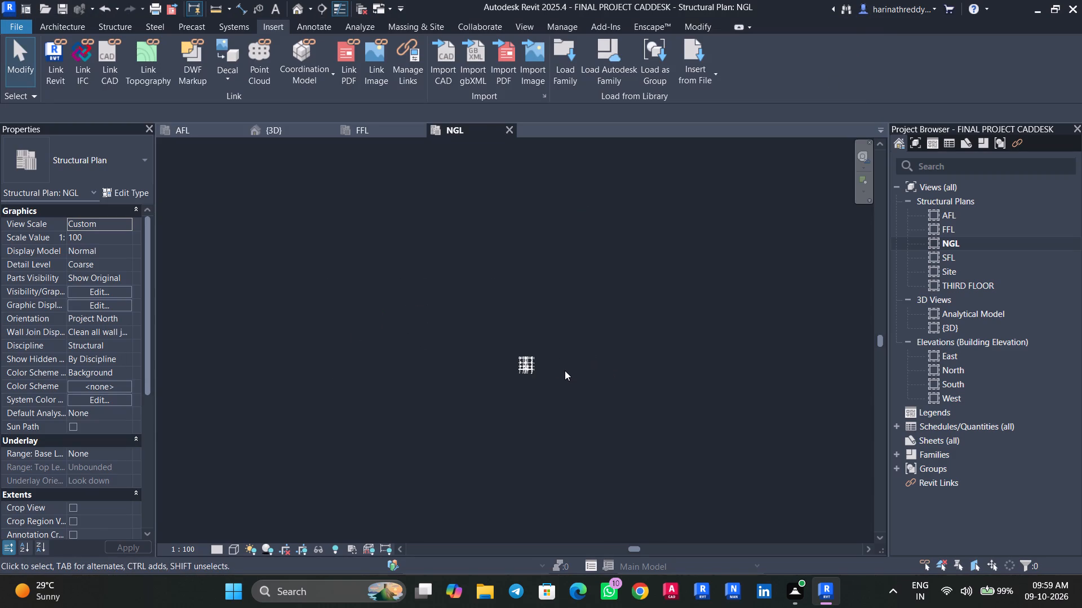
{"action": "scroll", "coordinate": [565, 370], "scroll_direction": "up", "scroll_amount": 8}
{"action": "middle_click_drag", "start_coordinate": [564, 361], "coordinate": [668, 394]}
{"action": "scroll", "coordinate": [609, 392], "scroll_direction": "up", "scroll_amount": 3}
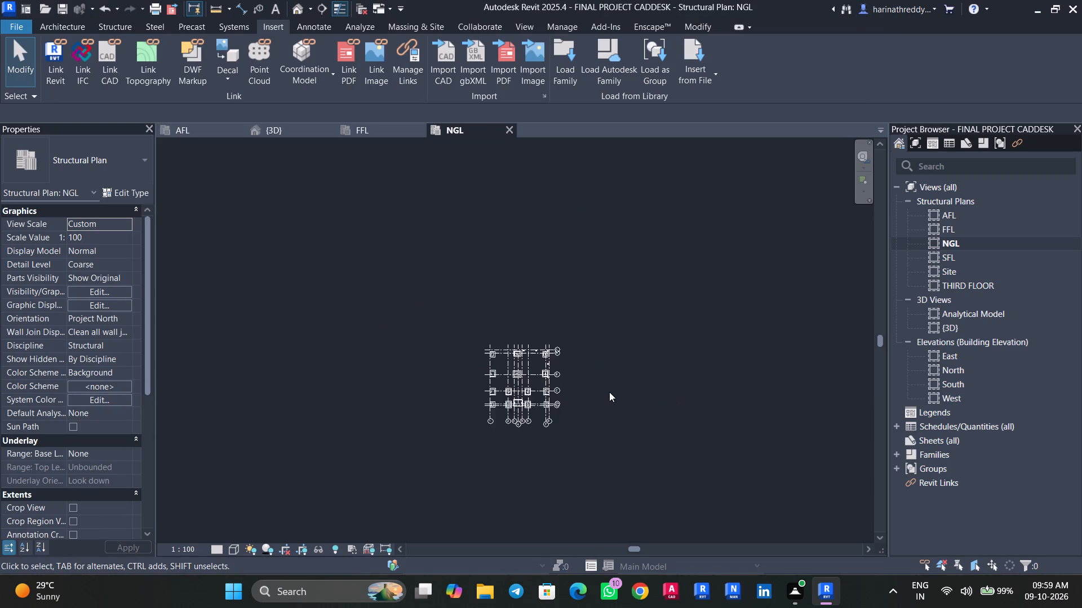
{"action": "scroll", "coordinate": [609, 392], "scroll_direction": "up", "scroll_amount": 3}
{"action": "scroll", "coordinate": [609, 392], "scroll_direction": "down", "scroll_amount": 1}
{"action": "scroll", "coordinate": [609, 392], "scroll_direction": "up", "scroll_amount": 3}
{"action": "middle_click_drag", "start_coordinate": [609, 392], "coordinate": [635, 377]}
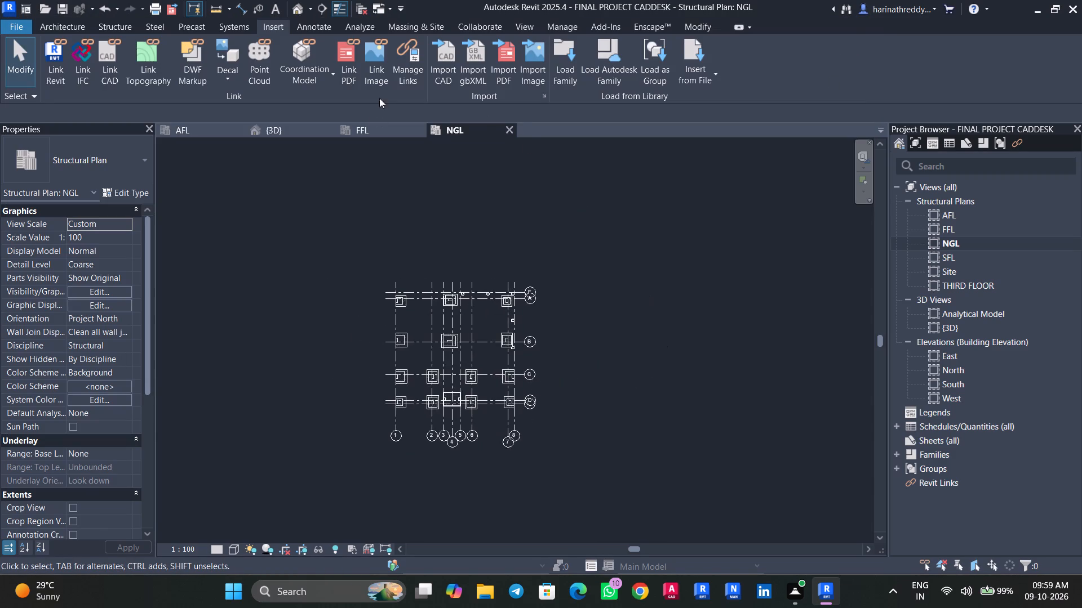
Remove the ST-06.dwg CAD link from the project.
{"action": "left_click", "coordinate": [400, 72]}
{"action": "left_click", "coordinate": [142, 135]}
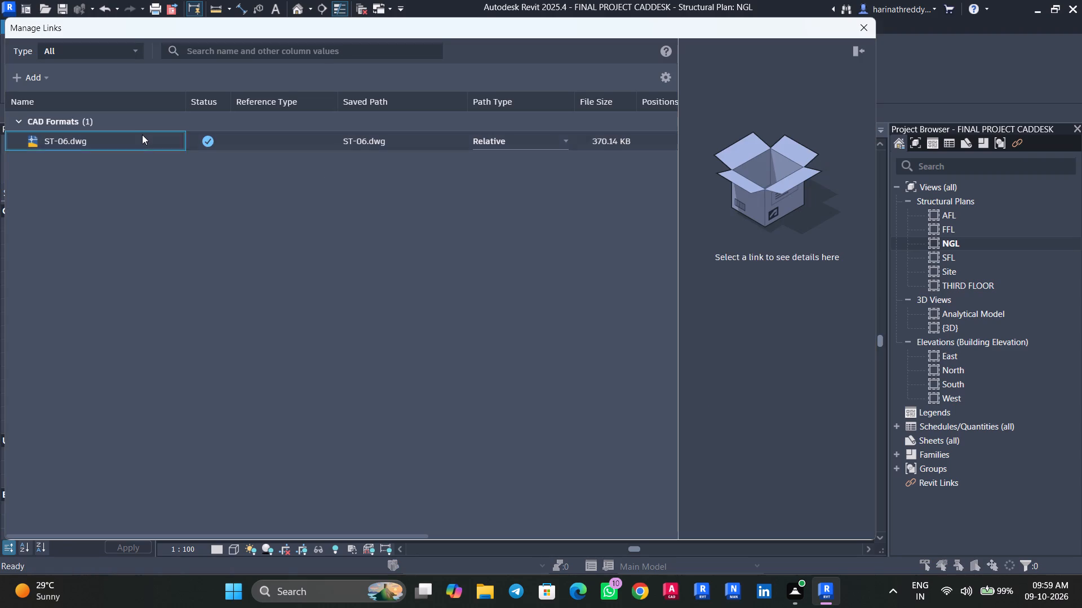
{"action": "left_click", "coordinate": [210, 78]}
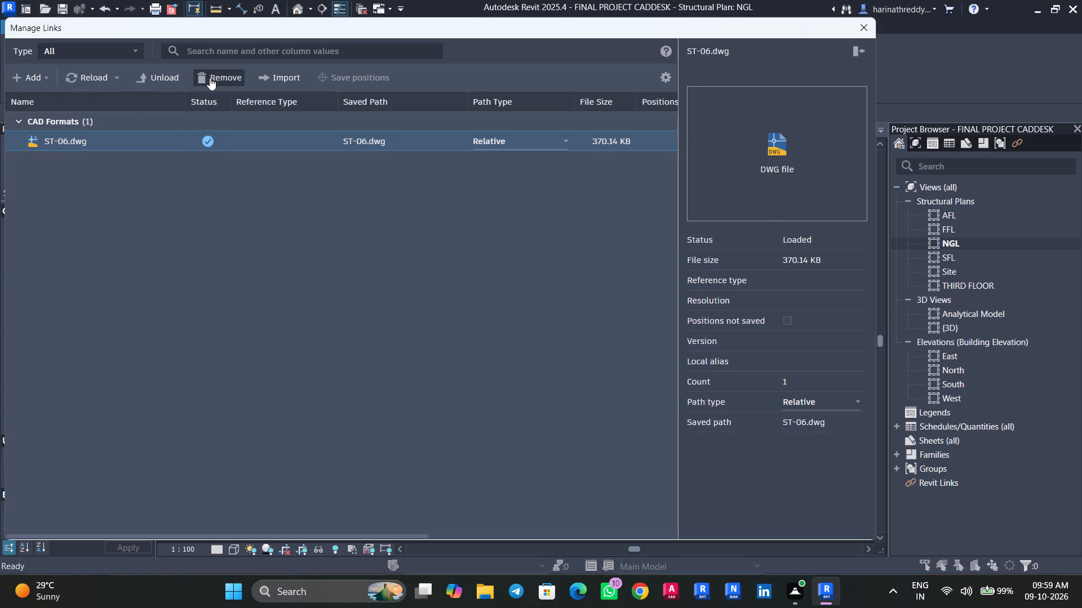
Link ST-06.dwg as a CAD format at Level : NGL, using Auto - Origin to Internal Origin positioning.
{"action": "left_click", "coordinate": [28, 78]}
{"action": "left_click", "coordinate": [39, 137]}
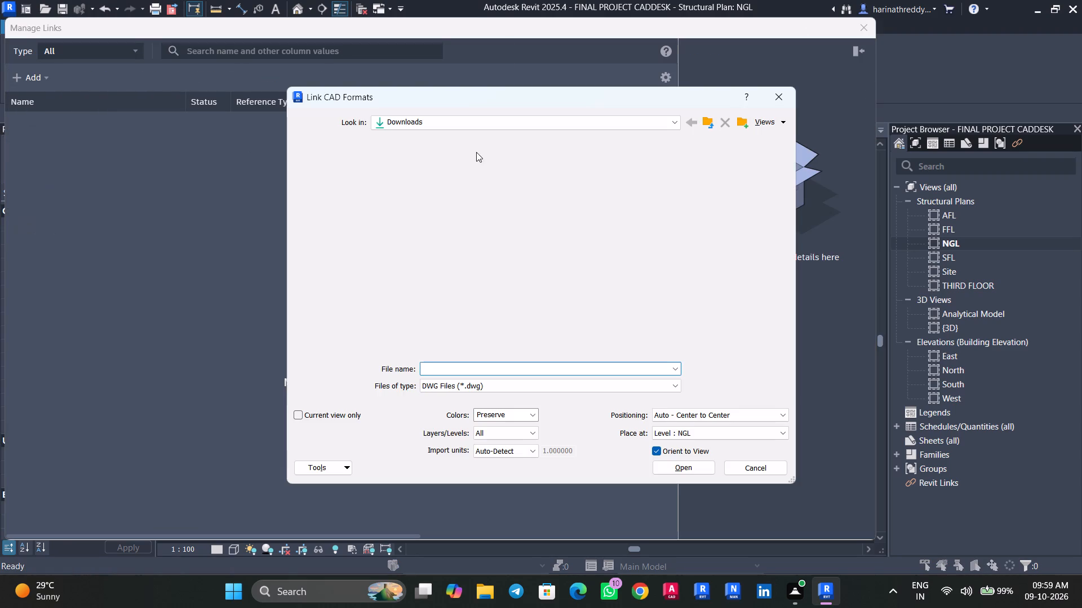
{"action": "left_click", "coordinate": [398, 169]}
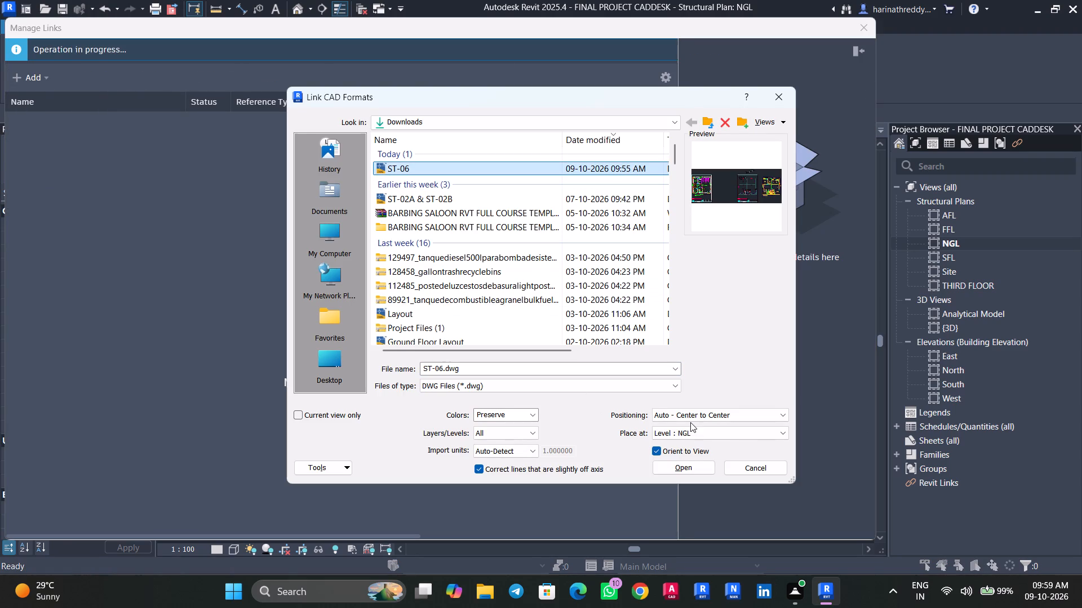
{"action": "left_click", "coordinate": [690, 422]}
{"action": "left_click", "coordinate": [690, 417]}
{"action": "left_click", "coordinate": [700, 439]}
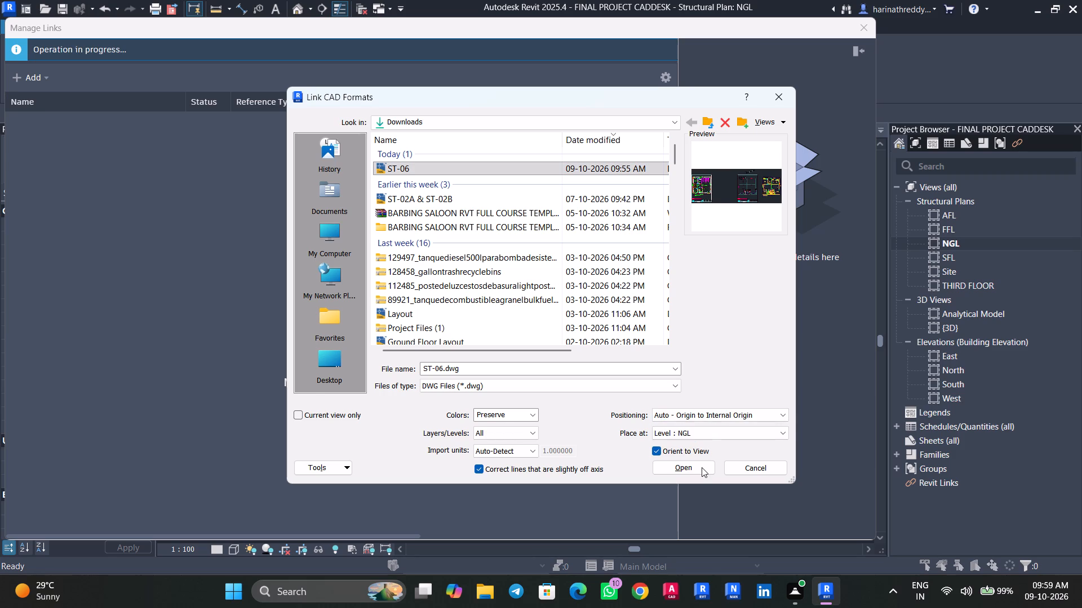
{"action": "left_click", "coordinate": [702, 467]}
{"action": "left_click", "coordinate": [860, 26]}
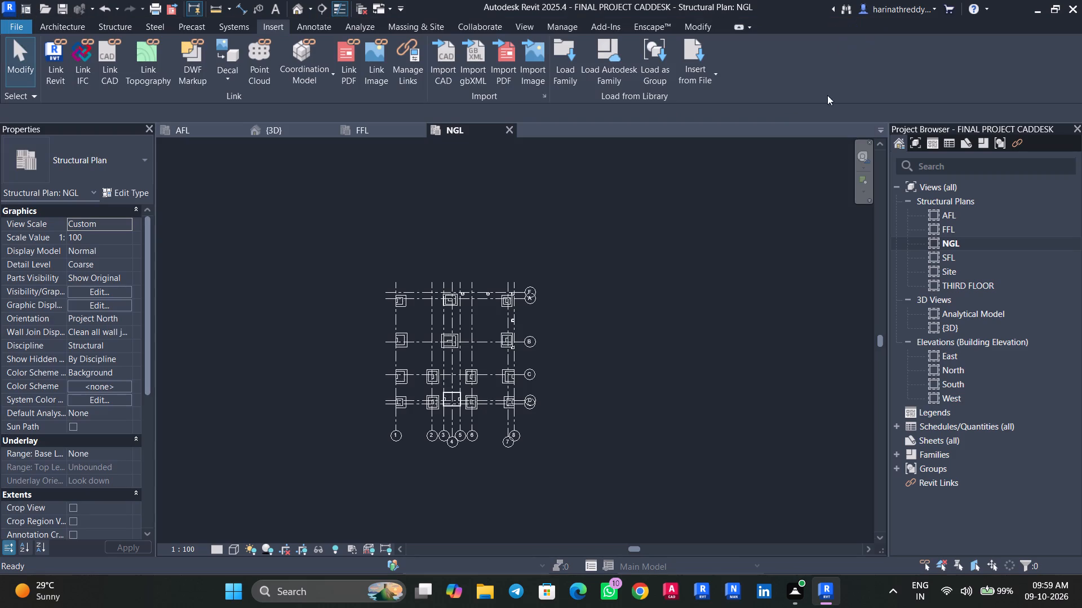
Examine the NGL and AFL structural plans for the linked ST-06 drawing.
{"action": "scroll", "coordinate": [349, 374], "scroll_direction": "down", "scroll_amount": 10}
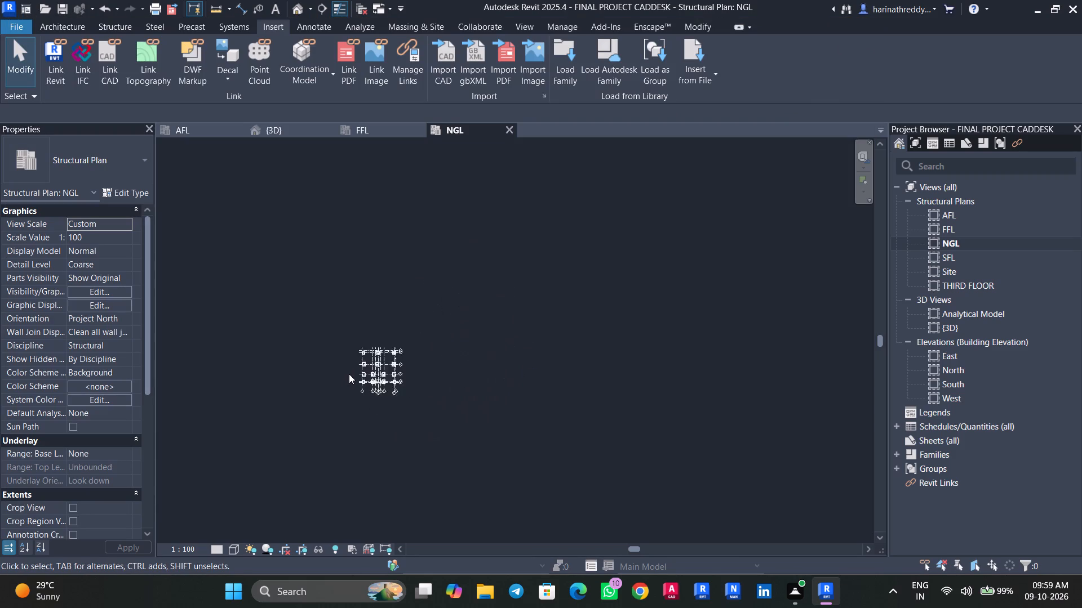
{"action": "scroll", "coordinate": [349, 374], "scroll_direction": "down", "scroll_amount": 5}
{"action": "middle_click_drag", "start_coordinate": [349, 374], "coordinate": [387, 379]}
{"action": "double_click", "coordinate": [971, 208]}
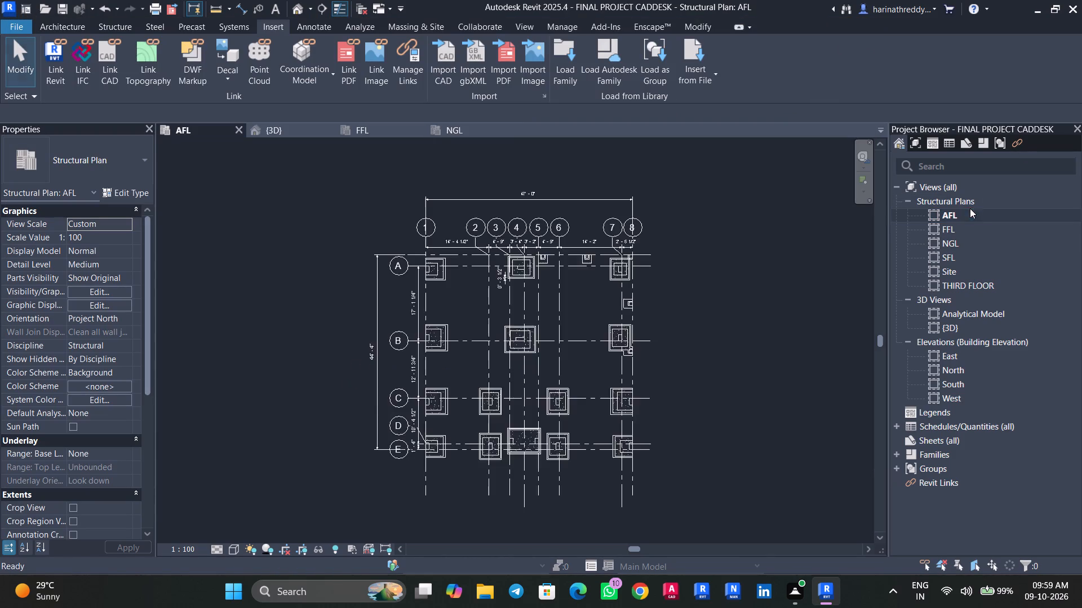
{"action": "scroll", "coordinate": [661, 296], "scroll_direction": "up", "scroll_amount": 1}
{"action": "scroll", "coordinate": [661, 296], "scroll_direction": "down", "scroll_amount": 4}
{"action": "scroll", "coordinate": [661, 296], "scroll_direction": "up", "scroll_amount": 1}
{"action": "scroll", "coordinate": [661, 296], "scroll_direction": "down", "scroll_amount": 1}
{"action": "middle_click_drag", "start_coordinate": [671, 301], "coordinate": [565, 302]}
{"action": "scroll", "coordinate": [431, 281], "scroll_direction": "up", "scroll_amount": 11}
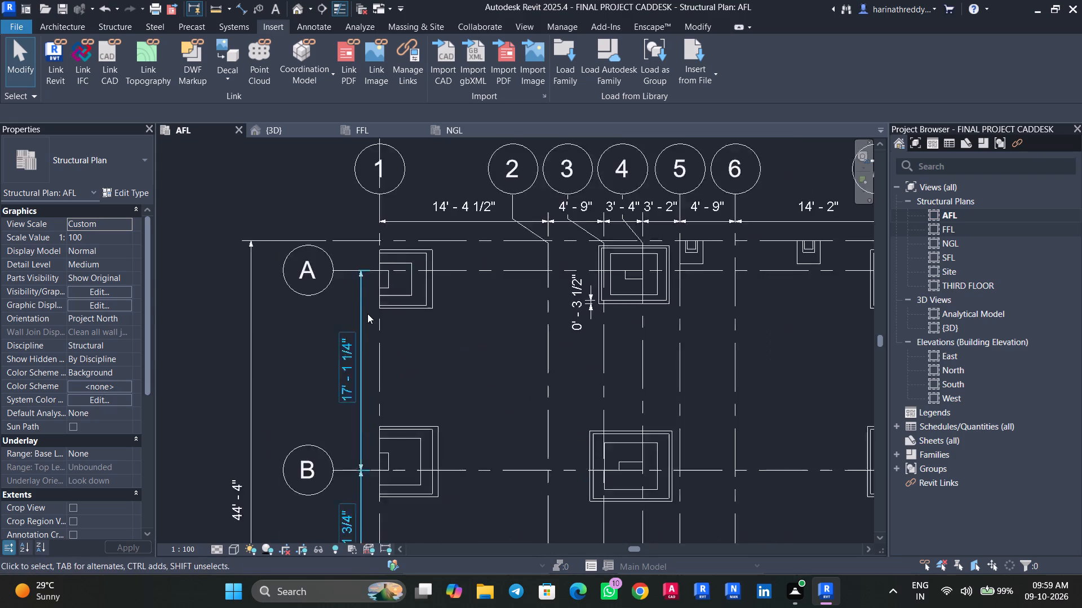
{"action": "scroll", "coordinate": [367, 314], "scroll_direction": "down", "scroll_amount": 1}
{"action": "scroll", "coordinate": [367, 314], "scroll_direction": "up", "scroll_amount": 5}
Check the FFL, NGL, Site, SFL and THIRD FLOOR structural plans for the linked ST-06 drawing.
{"action": "double_click", "coordinate": [953, 233]}
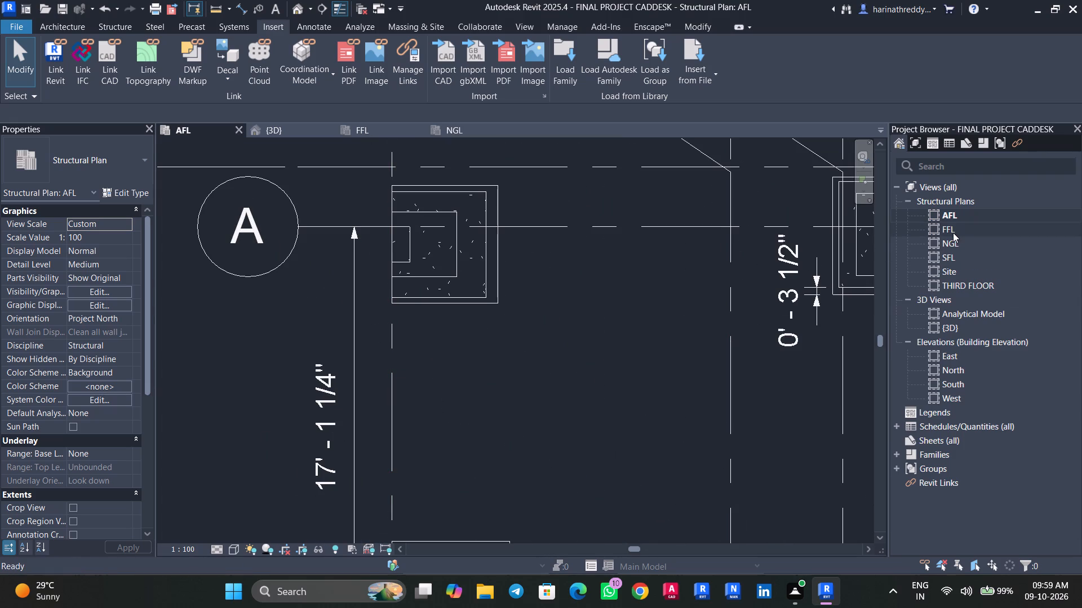
{"action": "double_click", "coordinate": [956, 246]}
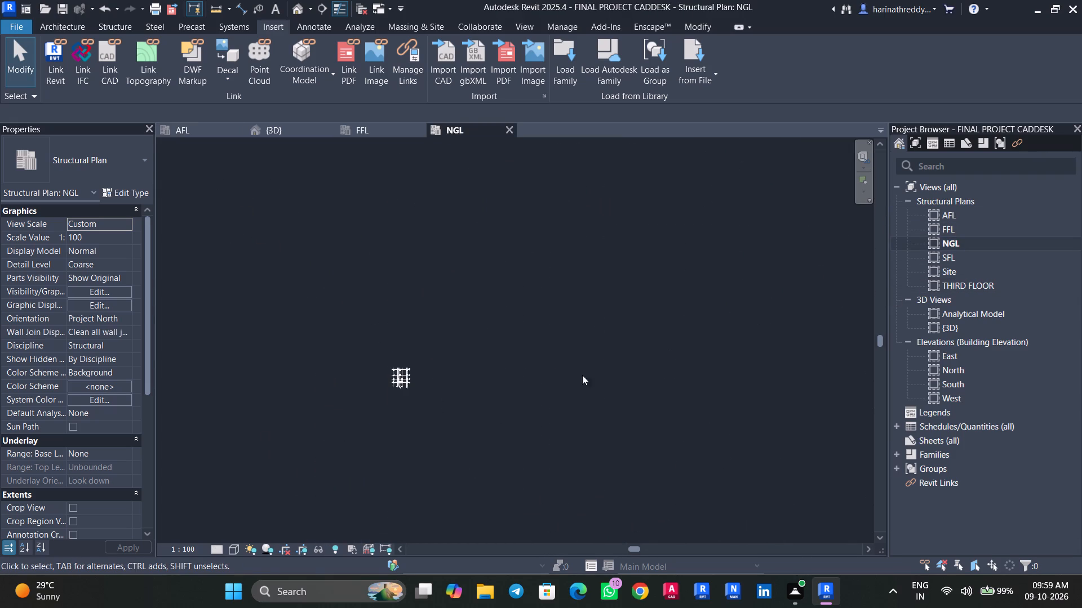
{"action": "scroll", "coordinate": [382, 413], "scroll_direction": "up", "scroll_amount": 15}
{"action": "scroll", "coordinate": [441, 333], "scroll_direction": "down", "scroll_amount": 2}
{"action": "scroll", "coordinate": [441, 333], "scroll_direction": "up", "scroll_amount": 1}
{"action": "middle_click_drag", "start_coordinate": [455, 400], "coordinate": [471, 474]}
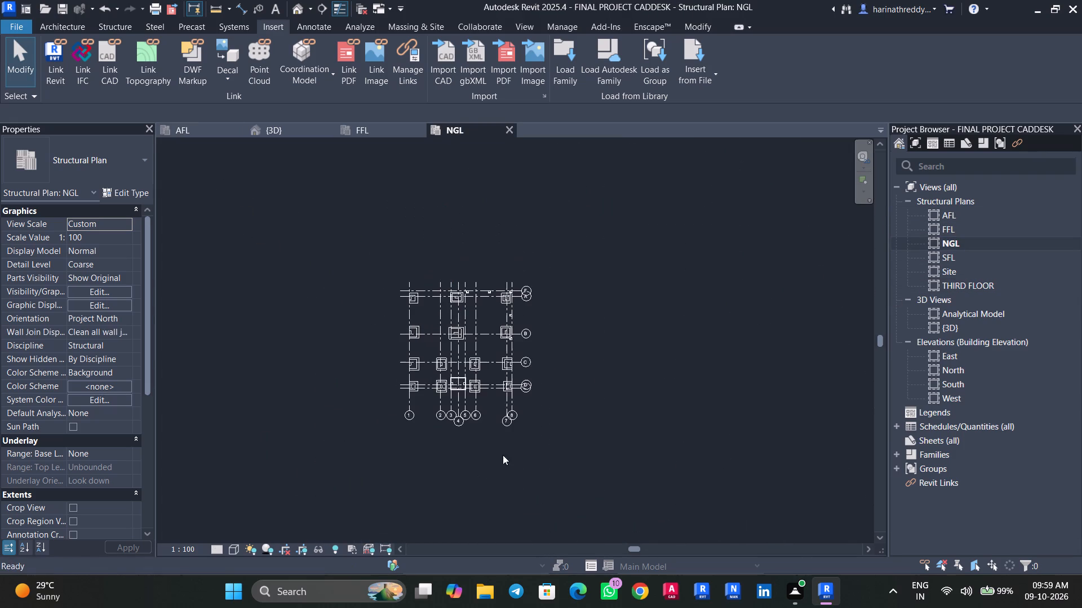
{"action": "left_click", "coordinate": [977, 263]}
{"action": "double_click", "coordinate": [975, 270]}
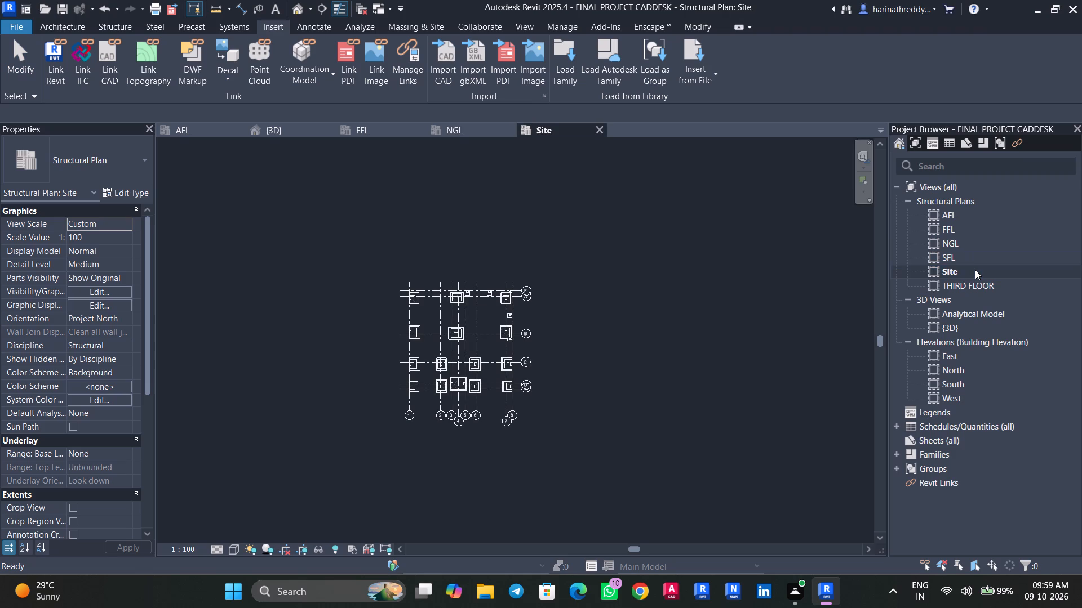
{"action": "double_click", "coordinate": [968, 260]}
{"action": "double_click", "coordinate": [969, 285]}
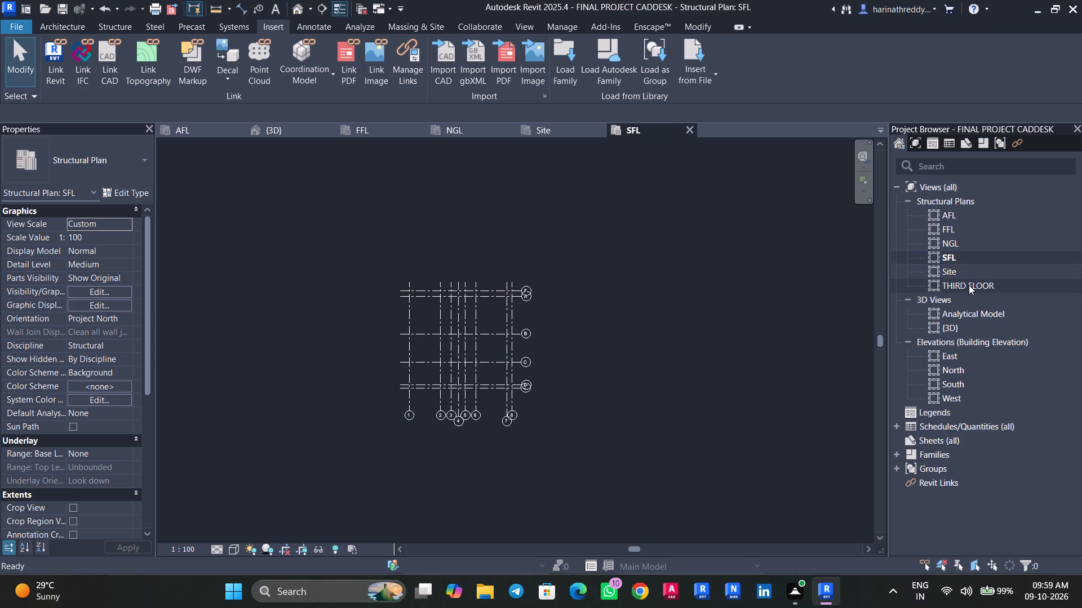
Search the NGL plan again, around and close to the grids and footings, for the linked beam layout.
{"action": "double_click", "coordinate": [954, 243]}
{"action": "scroll", "coordinate": [547, 366], "scroll_direction": "down", "scroll_amount": 11}
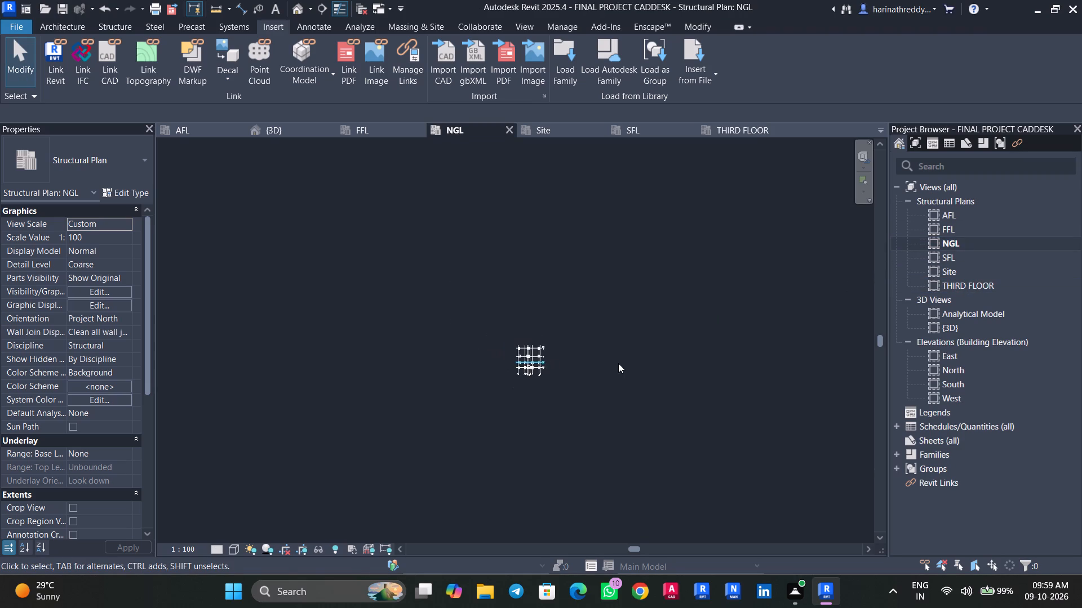
{"action": "scroll", "coordinate": [618, 367], "scroll_direction": "down", "scroll_amount": 1}
{"action": "scroll", "coordinate": [618, 368], "scroll_direction": "up", "scroll_amount": 1}
{"action": "scroll", "coordinate": [618, 368], "scroll_direction": "down", "scroll_amount": 1}
{"action": "scroll", "coordinate": [618, 368], "scroll_direction": "up", "scroll_amount": 1}
{"action": "scroll", "coordinate": [618, 368], "scroll_direction": "down", "scroll_amount": 6}
{"action": "middle_click_drag", "start_coordinate": [647, 380], "coordinate": [558, 382]}
{"action": "scroll", "coordinate": [493, 366], "scroll_direction": "up", "scroll_amount": 17}
{"action": "scroll", "coordinate": [489, 361], "scroll_direction": "down", "scroll_amount": 1}
{"action": "scroll", "coordinate": [490, 361], "scroll_direction": "up", "scroll_amount": 1}
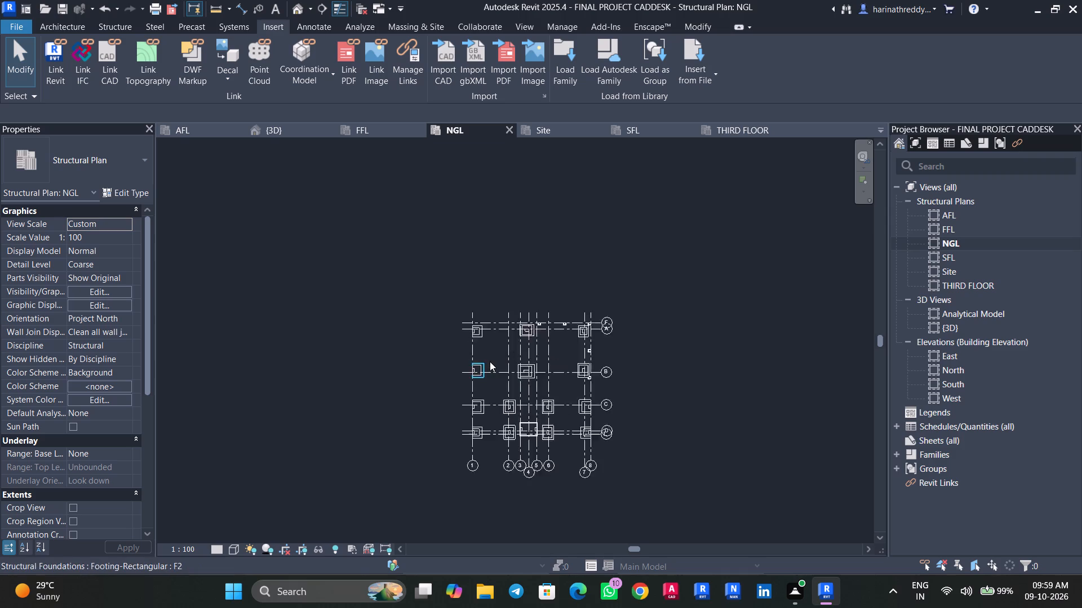
{"action": "scroll", "coordinate": [490, 361], "scroll_direction": "up", "scroll_amount": 3}
{"action": "scroll", "coordinate": [526, 321], "scroll_direction": "up", "scroll_amount": 2}
{"action": "scroll", "coordinate": [526, 320], "scroll_direction": "down", "scroll_amount": 1}
{"action": "scroll", "coordinate": [526, 320], "scroll_direction": "up", "scroll_amount": 4}
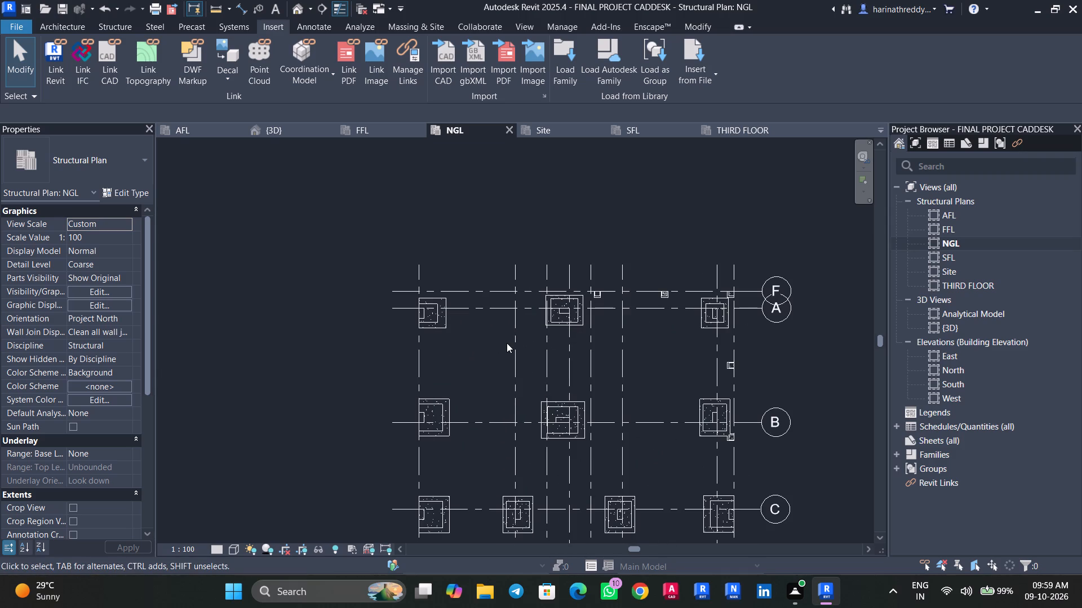
Check the NGL plan's view range settings.
{"action": "key", "text": "v"}
{"action": "key", "text": "r"}
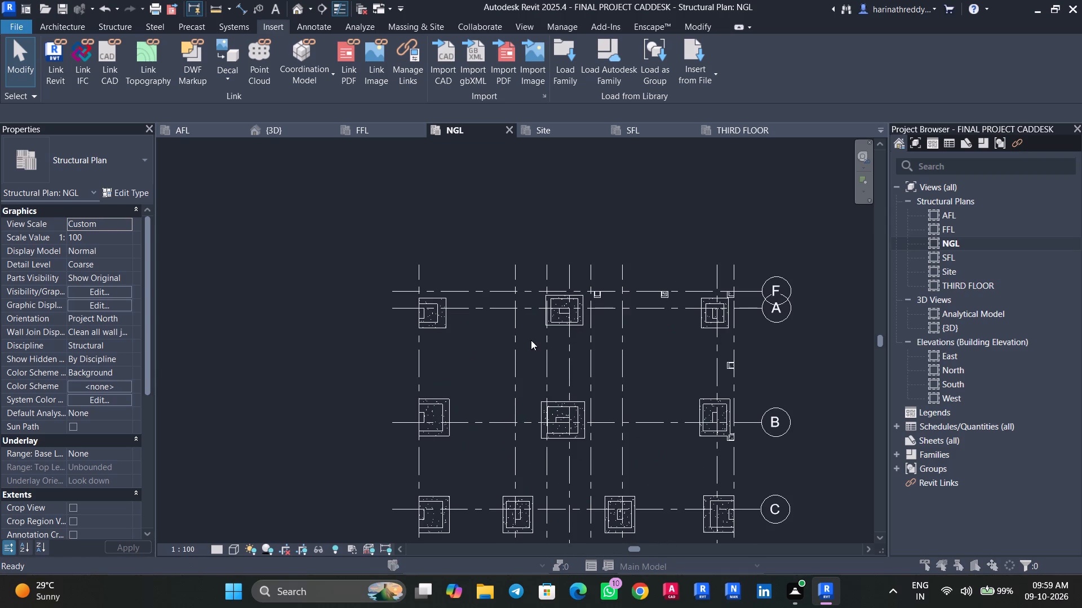
{"action": "left_click", "coordinate": [946, 234]}
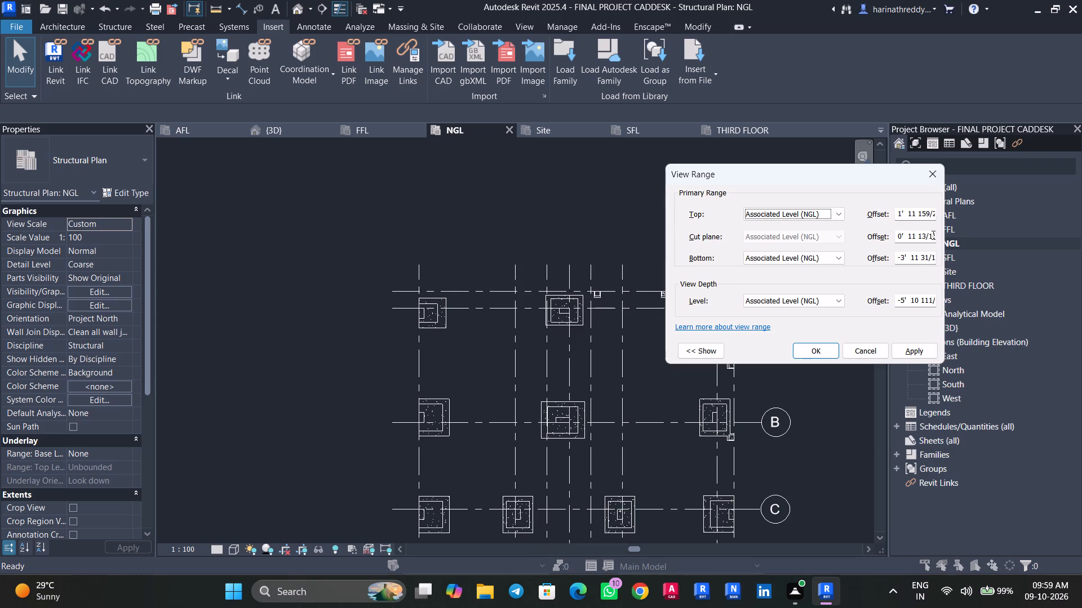
{"action": "left_click", "coordinate": [938, 172]}
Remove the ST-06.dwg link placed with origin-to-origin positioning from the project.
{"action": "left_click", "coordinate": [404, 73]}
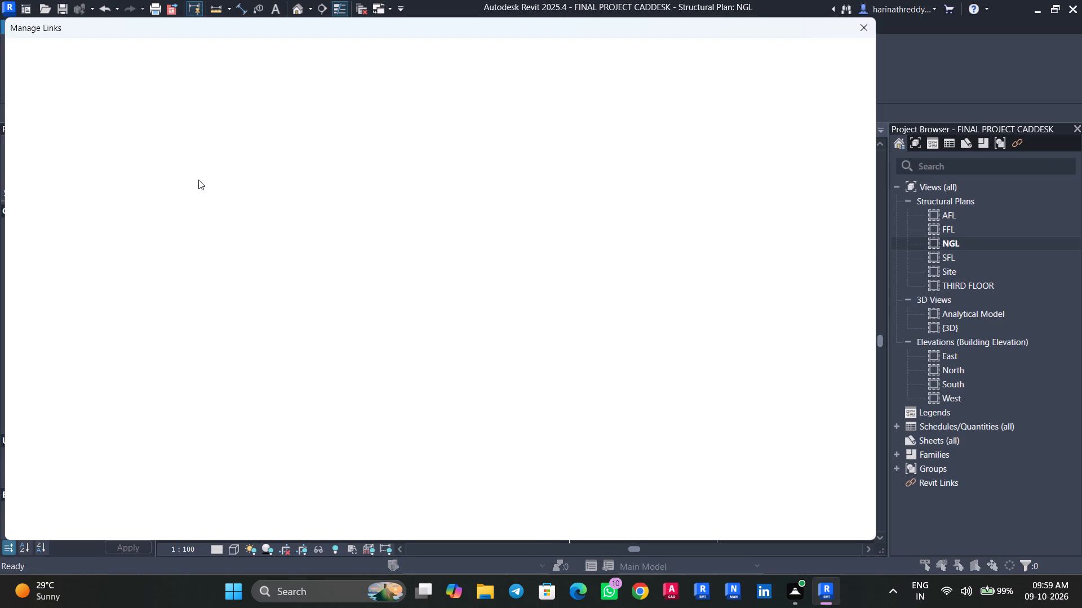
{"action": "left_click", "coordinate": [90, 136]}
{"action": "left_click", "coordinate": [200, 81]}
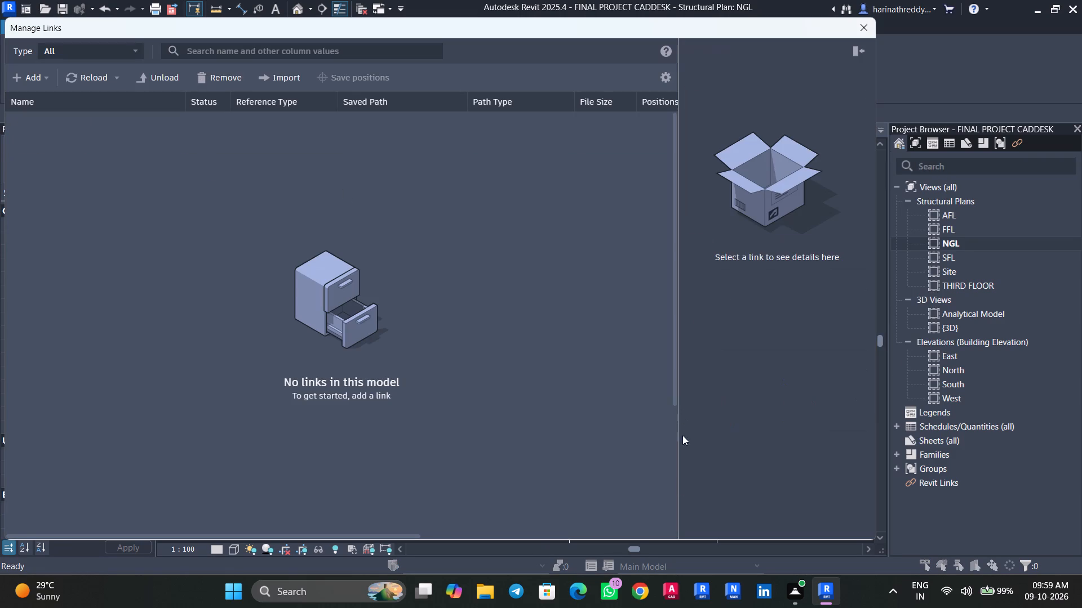
Open the ST-06 drawing from the Downloads folder in AutoCAD.
{"action": "left_click", "coordinate": [490, 592]}
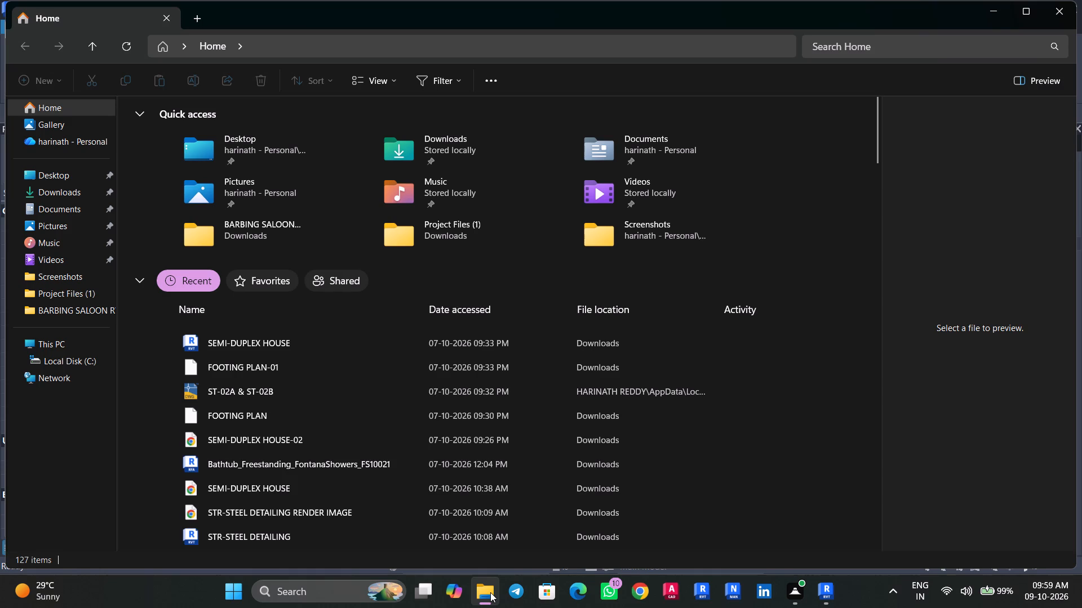
{"action": "left_click", "coordinate": [69, 195]}
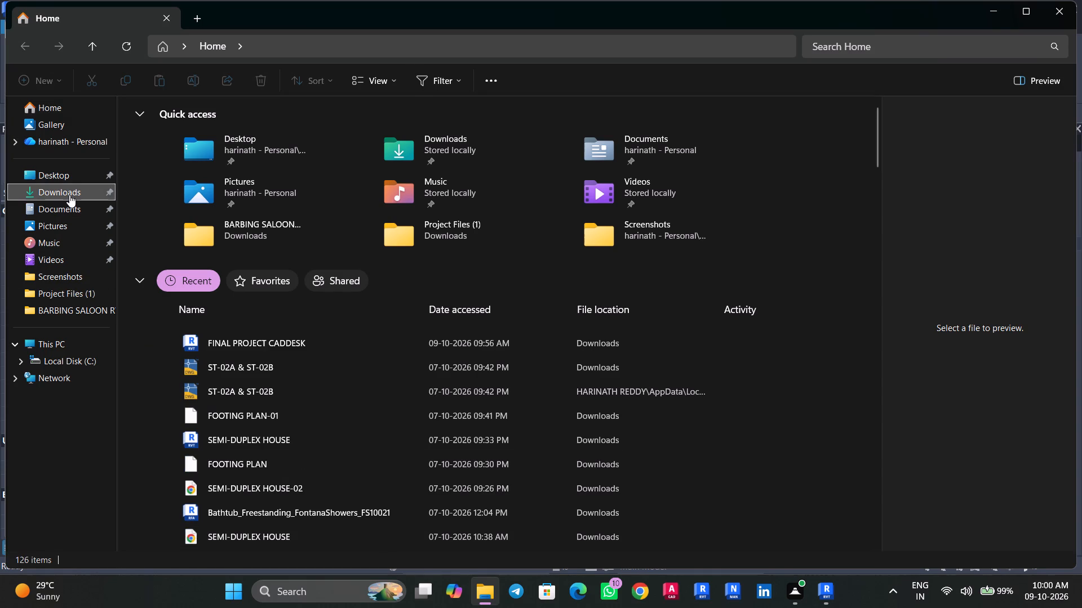
{"action": "double_click", "coordinate": [154, 140]}
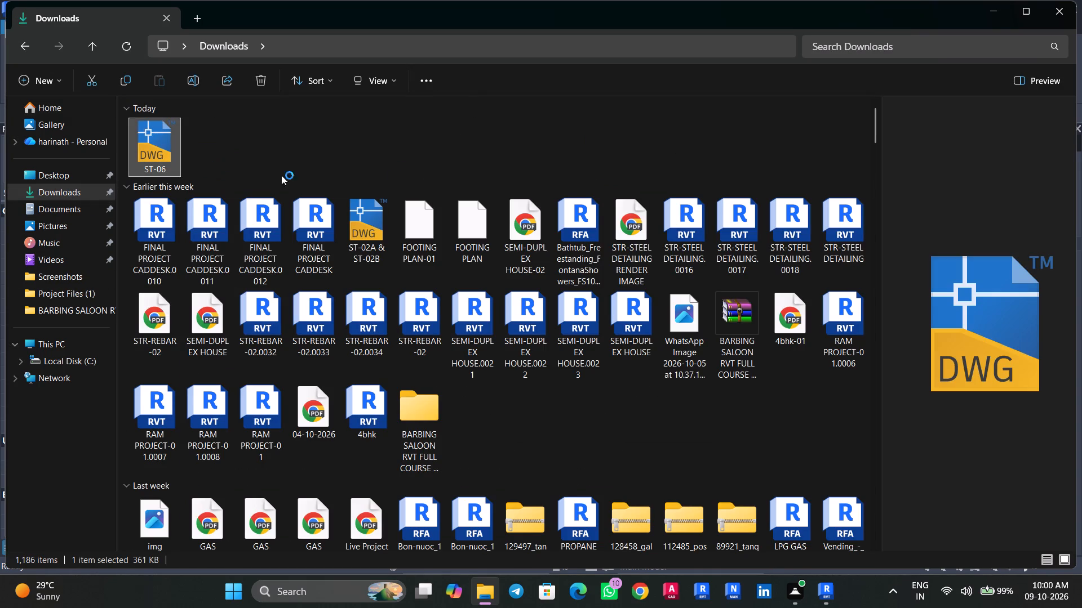
{"action": "left_click", "coordinate": [996, 15]}
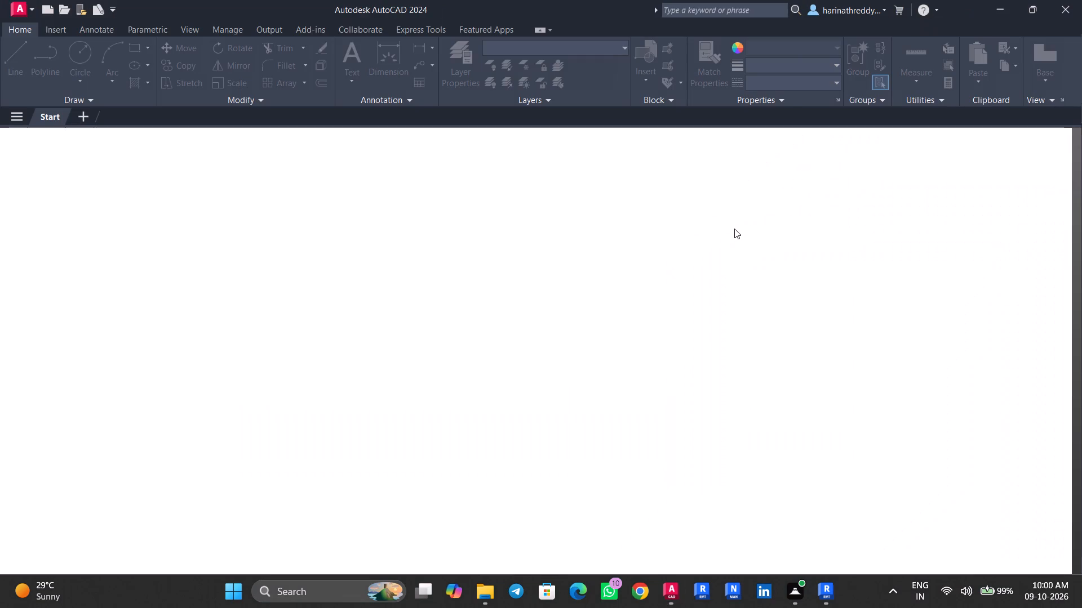
Examine the beam lines and labels in the opened ST-06 drawing.
{"action": "scroll", "coordinate": [651, 320], "scroll_direction": "up", "scroll_amount": 14}
{"action": "scroll", "coordinate": [631, 347], "scroll_direction": "down", "scroll_amount": 2}
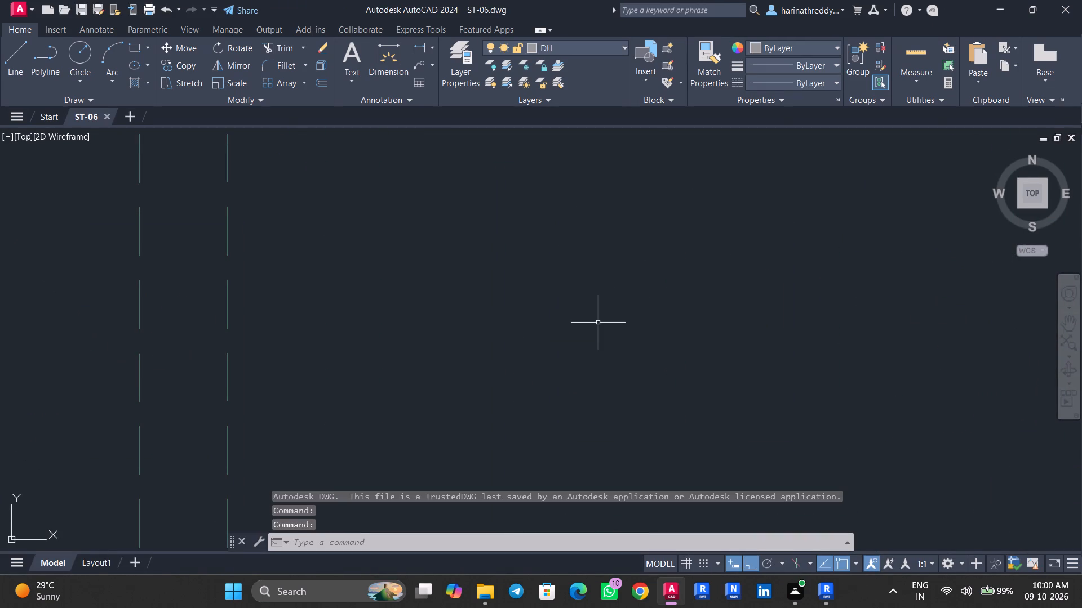
{"action": "scroll", "coordinate": [615, 343], "scroll_direction": "down", "scroll_amount": 5}
{"action": "middle_click_drag", "start_coordinate": [631, 303], "coordinate": [487, 341]}
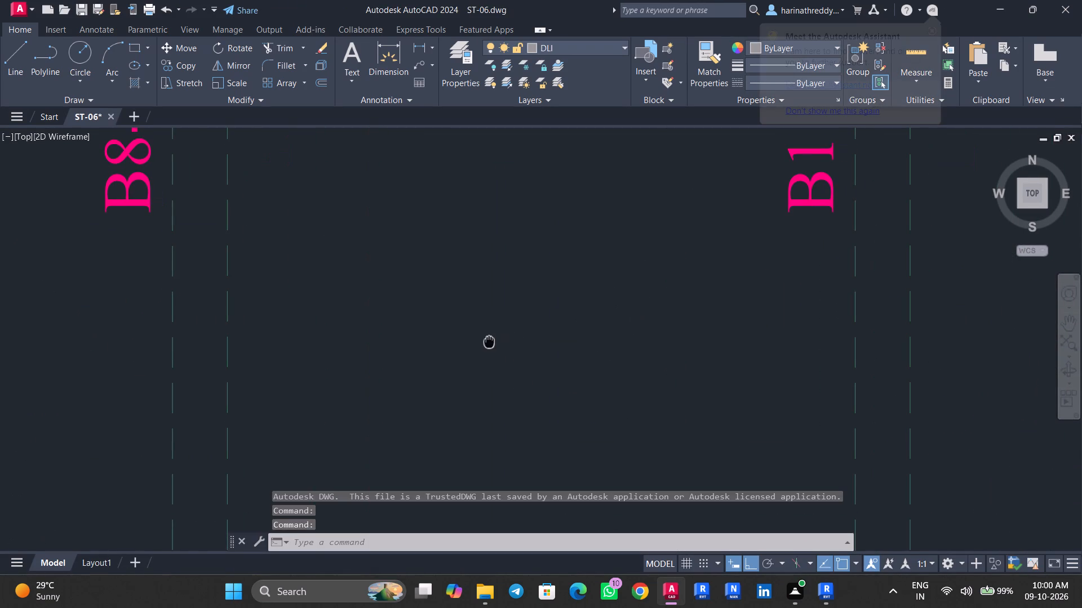
{"action": "key", "text": "F9"}
{"action": "scroll", "coordinate": [552, 323], "scroll_direction": "down", "scroll_amount": 9}
{"action": "scroll", "coordinate": [552, 323], "scroll_direction": "up", "scroll_amount": 1}
{"action": "scroll", "coordinate": [552, 323], "scroll_direction": "down", "scroll_amount": 1}
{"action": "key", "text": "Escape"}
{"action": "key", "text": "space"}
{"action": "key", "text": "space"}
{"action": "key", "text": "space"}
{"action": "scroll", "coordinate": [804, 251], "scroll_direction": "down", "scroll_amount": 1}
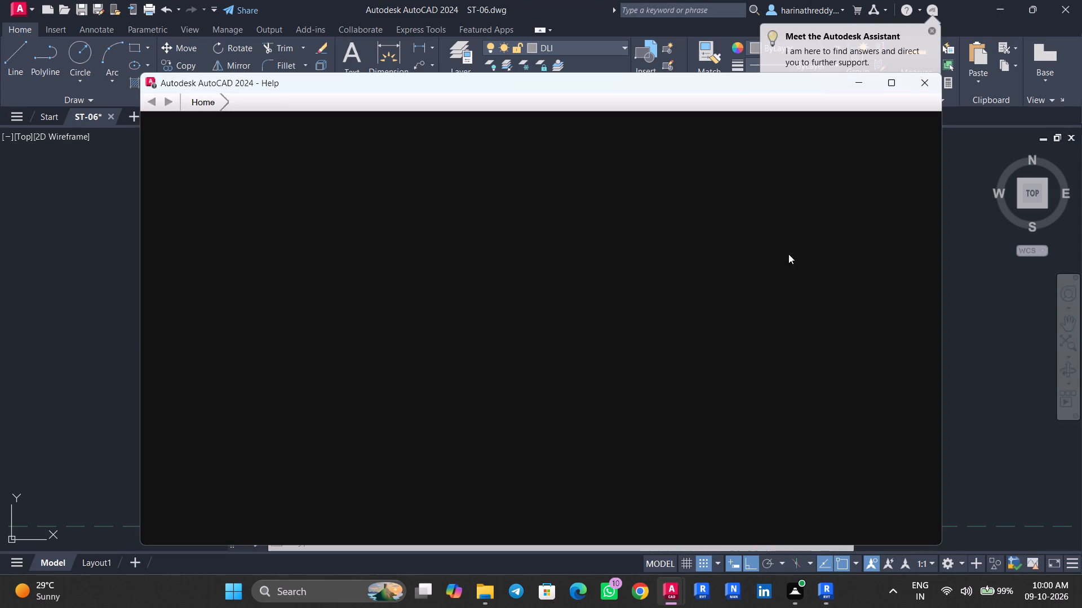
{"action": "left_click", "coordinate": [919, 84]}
Examine the ground floor beam layout in ST-06, from the B1 and B2 beams at the top down to the B3 beam.
{"action": "scroll", "coordinate": [617, 287], "scroll_direction": "down", "scroll_amount": 5}
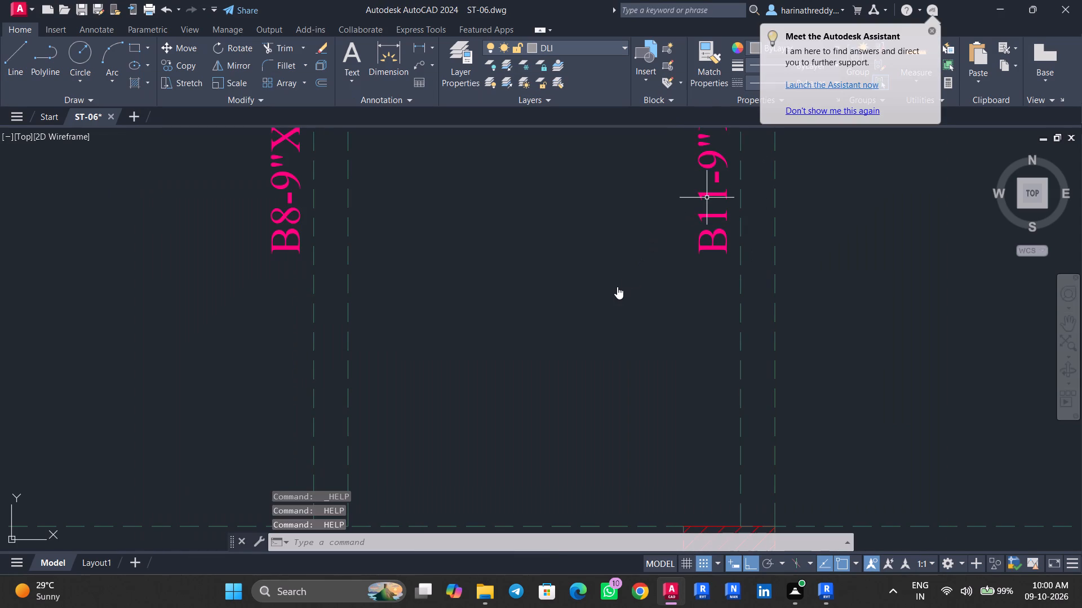
{"action": "scroll", "coordinate": [617, 287], "scroll_direction": "down", "scroll_amount": 4}
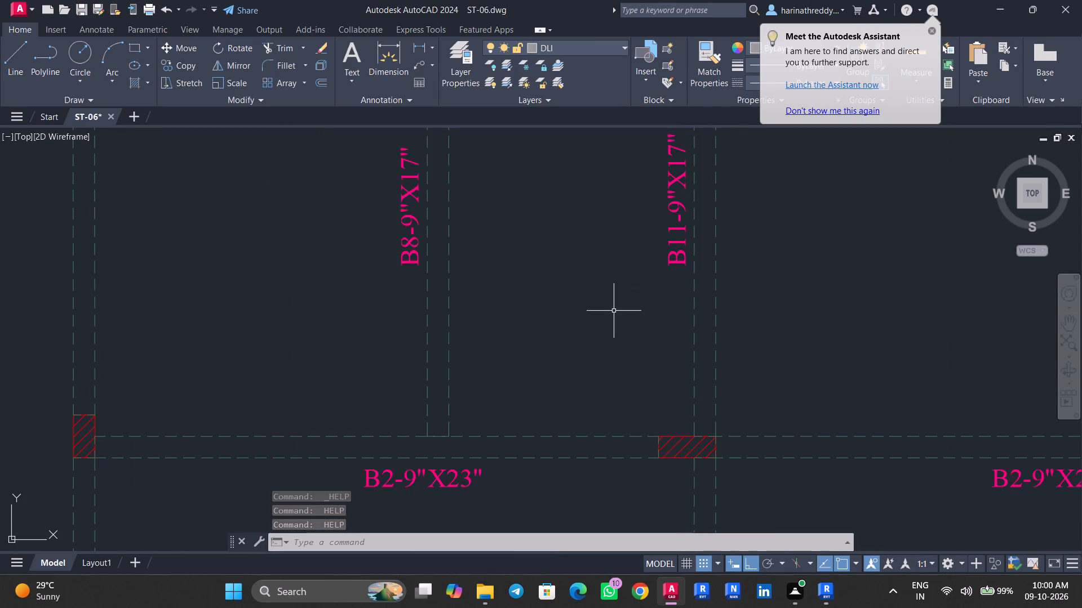
{"action": "key", "text": "F9"}
{"action": "scroll", "coordinate": [615, 313], "scroll_direction": "down", "scroll_amount": 4}
{"action": "middle_click_drag", "start_coordinate": [614, 313], "coordinate": [510, 316]}
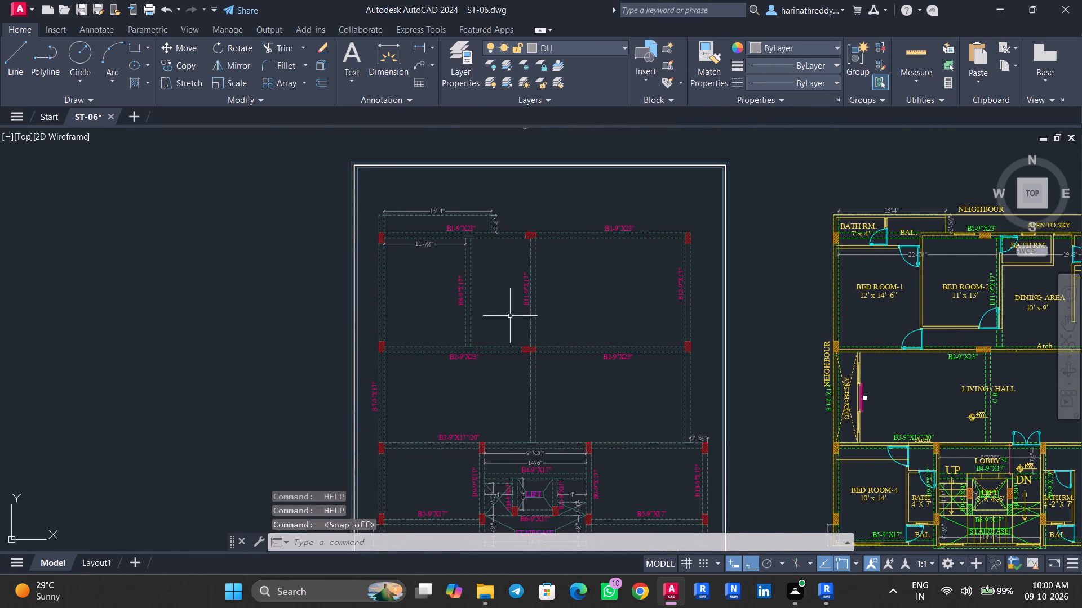
{"action": "scroll", "coordinate": [465, 324], "scroll_direction": "up", "scroll_amount": 4}
{"action": "scroll", "coordinate": [468, 323], "scroll_direction": "down", "scroll_amount": 3}
{"action": "key", "text": "F9"}
{"action": "scroll", "coordinate": [489, 319], "scroll_direction": "up", "scroll_amount": 5}
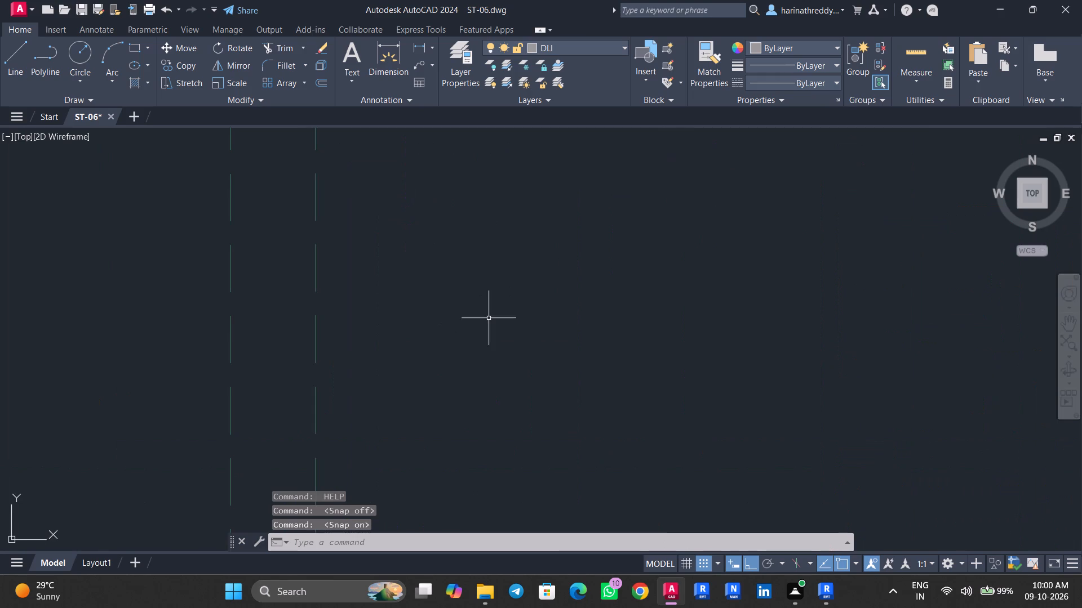
{"action": "scroll", "coordinate": [489, 318], "scroll_direction": "down", "scroll_amount": 1}
{"action": "middle_click_drag", "start_coordinate": [494, 317], "coordinate": [570, 294]}
{"action": "scroll", "coordinate": [563, 297], "scroll_direction": "down", "scroll_amount": 5}
{"action": "middle_click_drag", "start_coordinate": [584, 320], "coordinate": [478, 352]}
{"action": "scroll", "coordinate": [580, 279], "scroll_direction": "up", "scroll_amount": 3}
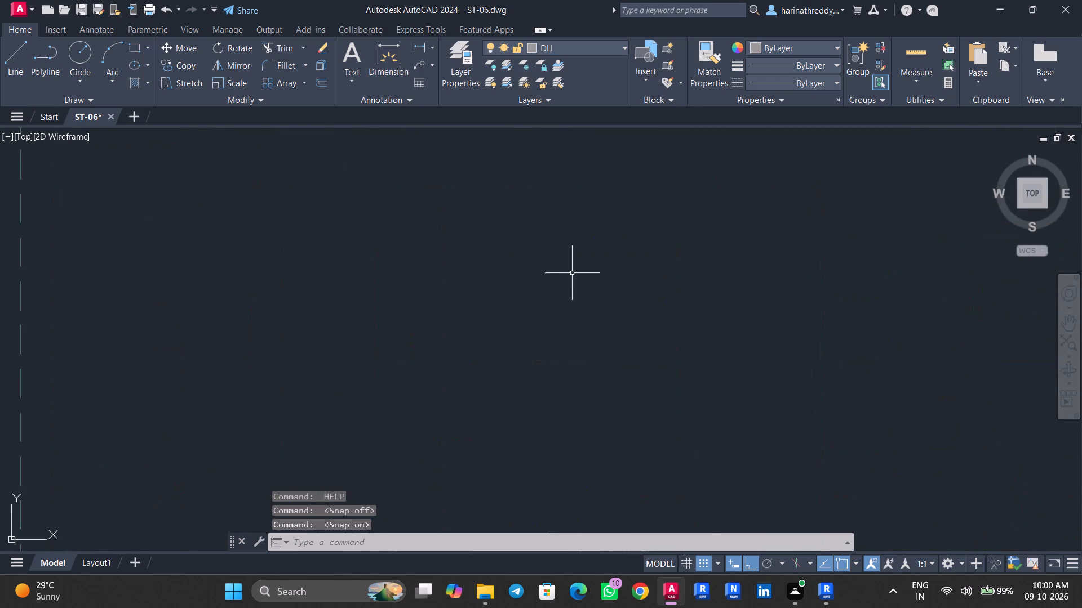
{"action": "scroll", "coordinate": [572, 273], "scroll_direction": "up", "scroll_amount": 3}
{"action": "middle_click_drag", "start_coordinate": [561, 288], "coordinate": [480, 367]}
{"action": "scroll", "coordinate": [487, 352], "scroll_direction": "down", "scroll_amount": 5}
{"action": "middle_click_drag", "start_coordinate": [573, 329], "coordinate": [474, 347]}
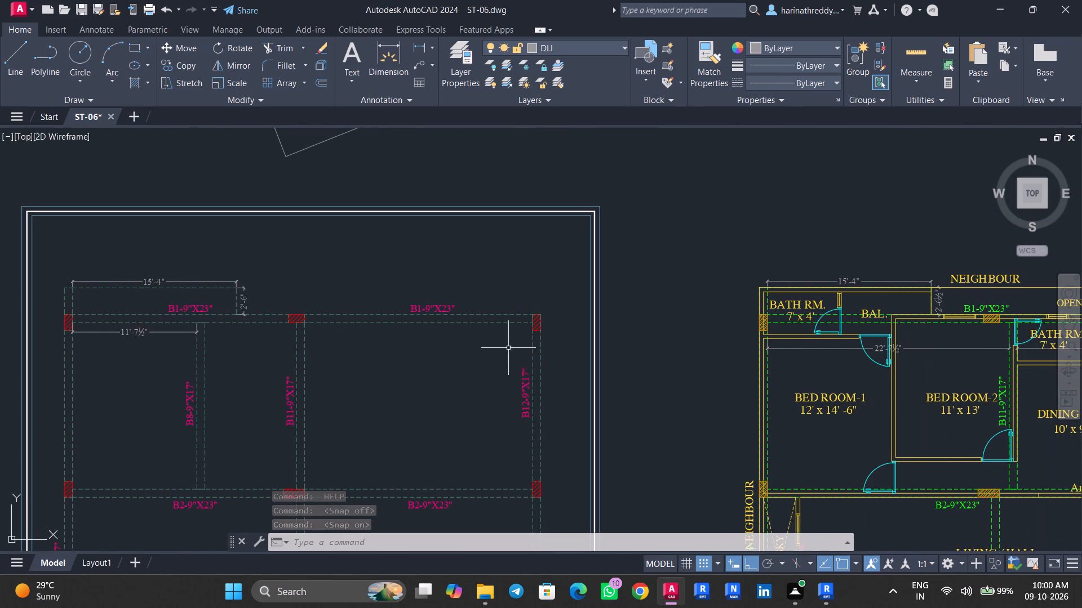
{"action": "middle_click_drag", "start_coordinate": [475, 363], "coordinate": [652, 97]}
{"action": "scroll", "coordinate": [652, 97], "scroll_direction": "up", "scroll_amount": 1}
{"action": "scroll", "coordinate": [318, 364], "scroll_direction": "up", "scroll_amount": 3}
{"action": "middle_click_drag", "start_coordinate": [318, 364], "coordinate": [403, 319]}
Inspect the dashed outline of the B3 beam between its two columns, leaving nothing selected.
{"action": "left_click", "coordinate": [407, 356]}
{"action": "left_click", "coordinate": [407, 343]}
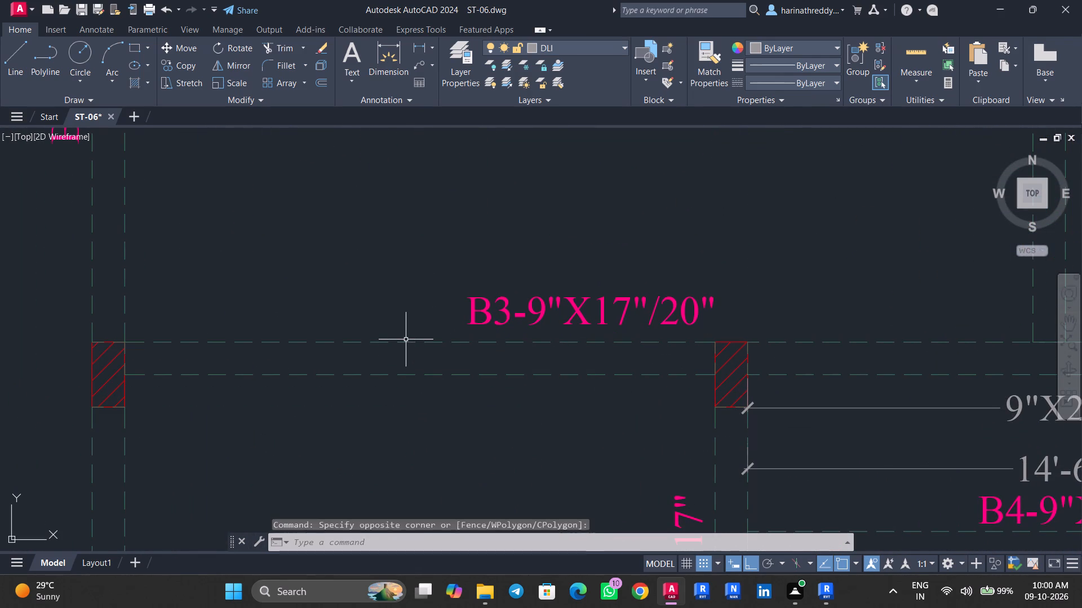
{"action": "left_click", "coordinate": [406, 339]}
{"action": "left_click", "coordinate": [397, 387]}
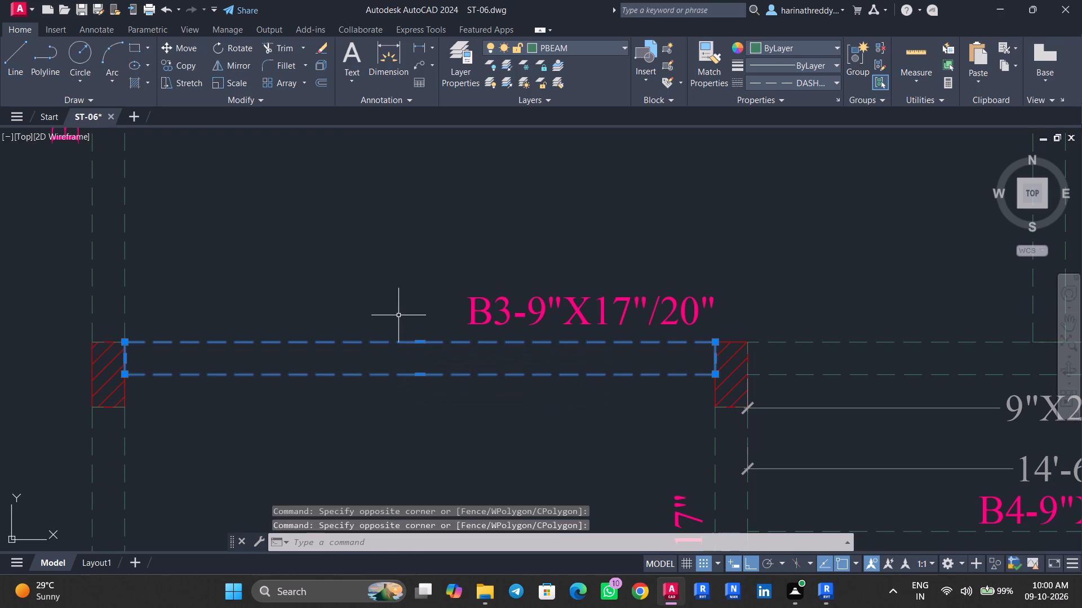
{"action": "key", "text": "Escape"}
{"action": "key", "text": "Escape"}
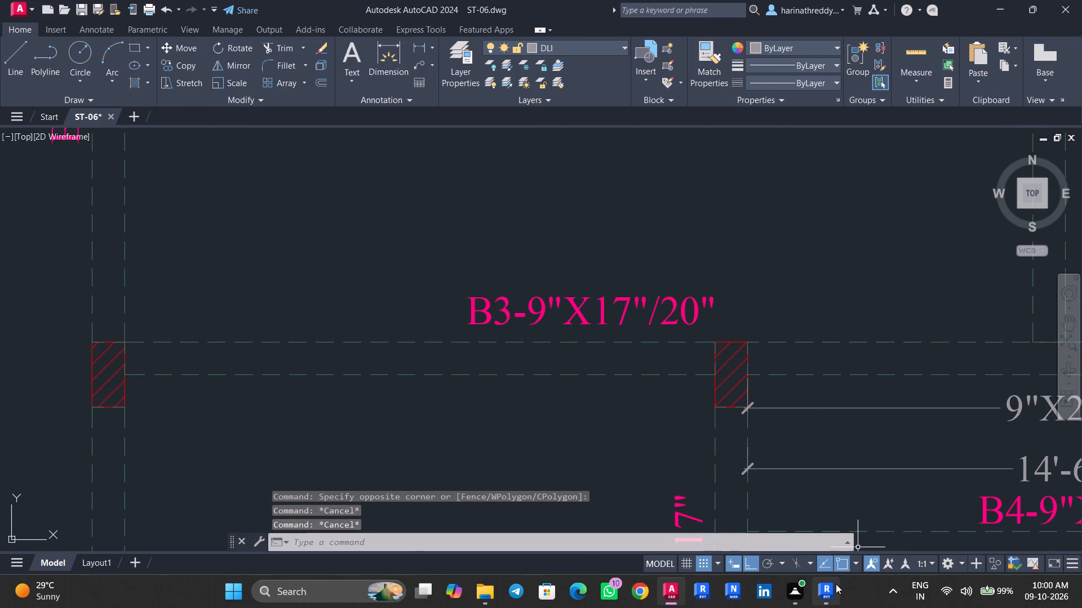
Switch to Revit and link ST-06.dwg from Downloads at level NGL with Auto - Center to Center positioning.
{"action": "left_click", "coordinate": [836, 584]}
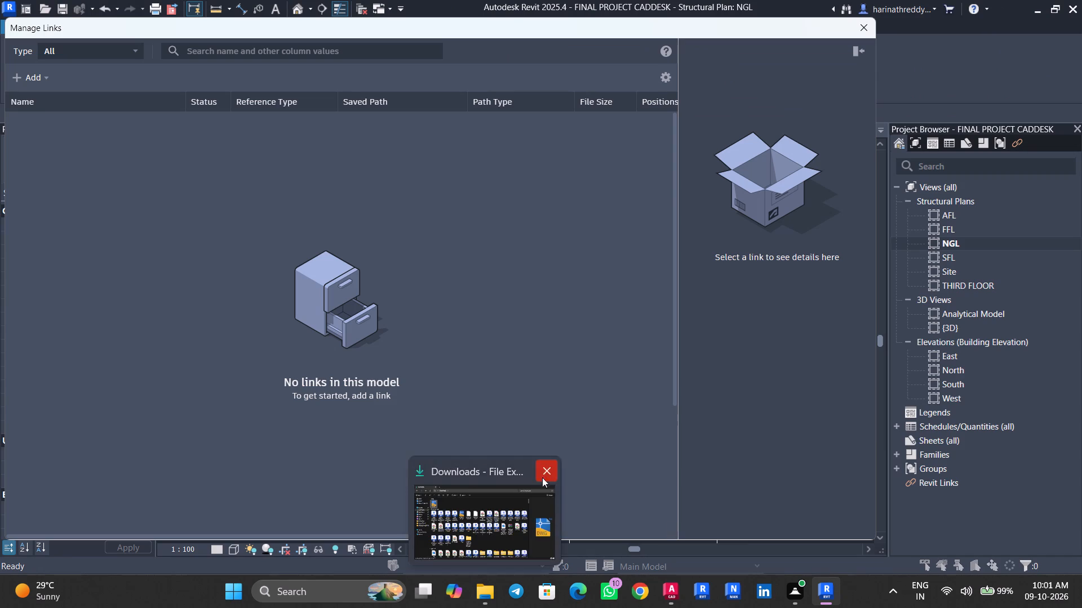
{"action": "left_click", "coordinate": [546, 468]}
{"action": "left_click", "coordinate": [15, 69]}
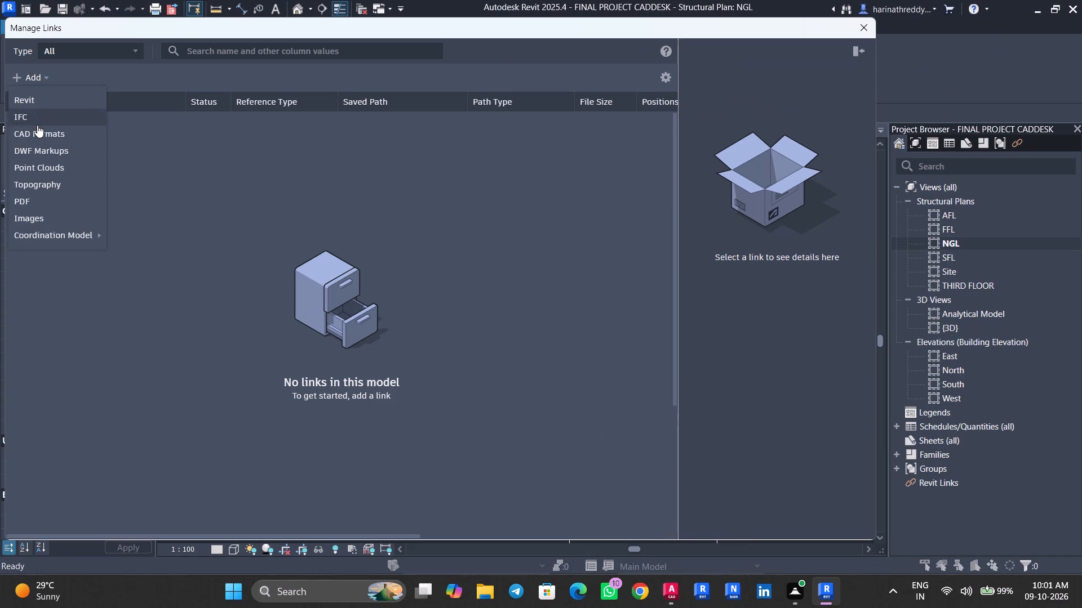
{"action": "left_click", "coordinate": [38, 129]}
{"action": "left_click", "coordinate": [428, 166]}
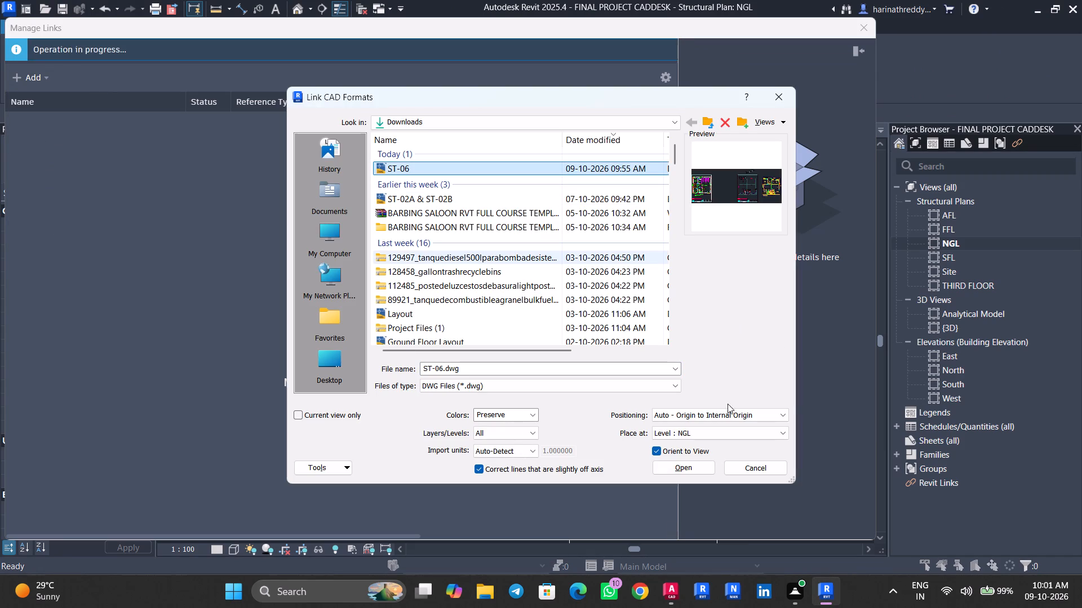
{"action": "left_click", "coordinate": [719, 422]}
{"action": "left_click", "coordinate": [717, 410]}
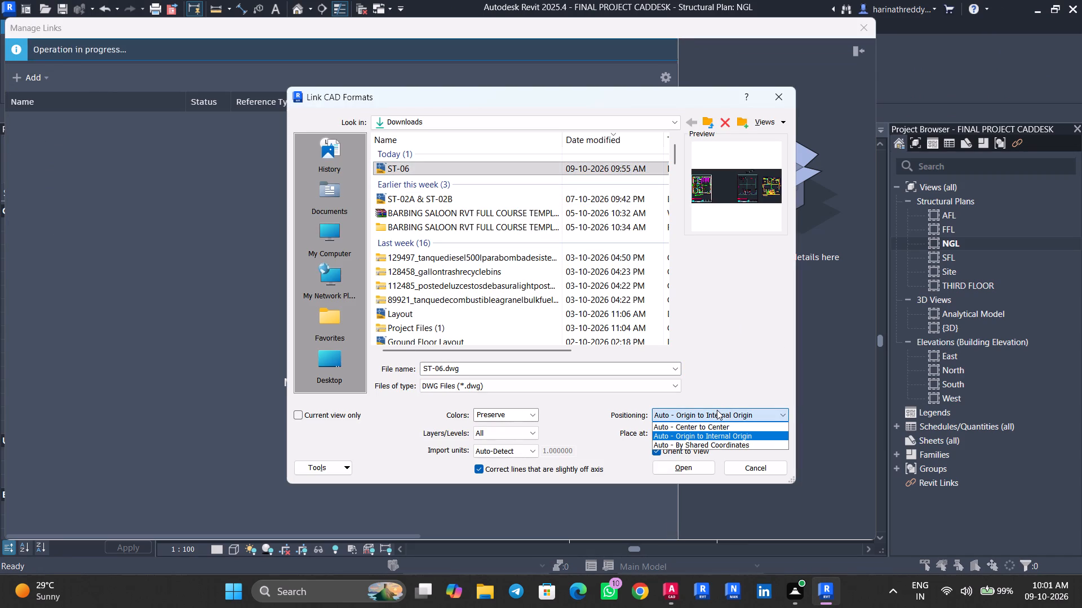
{"action": "left_click", "coordinate": [717, 424]}
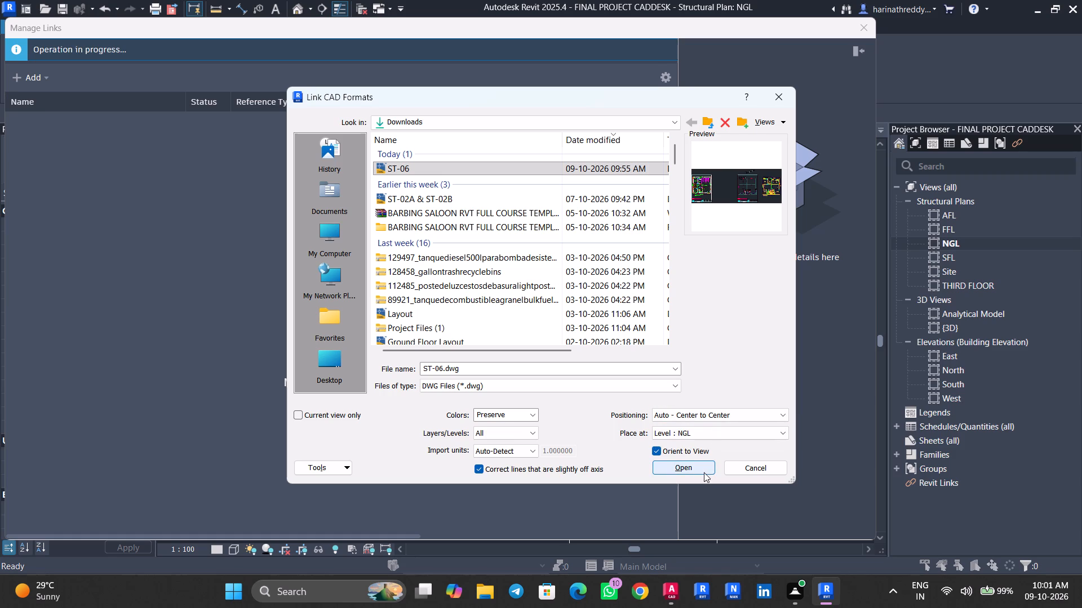
{"action": "left_click", "coordinate": [700, 467]}
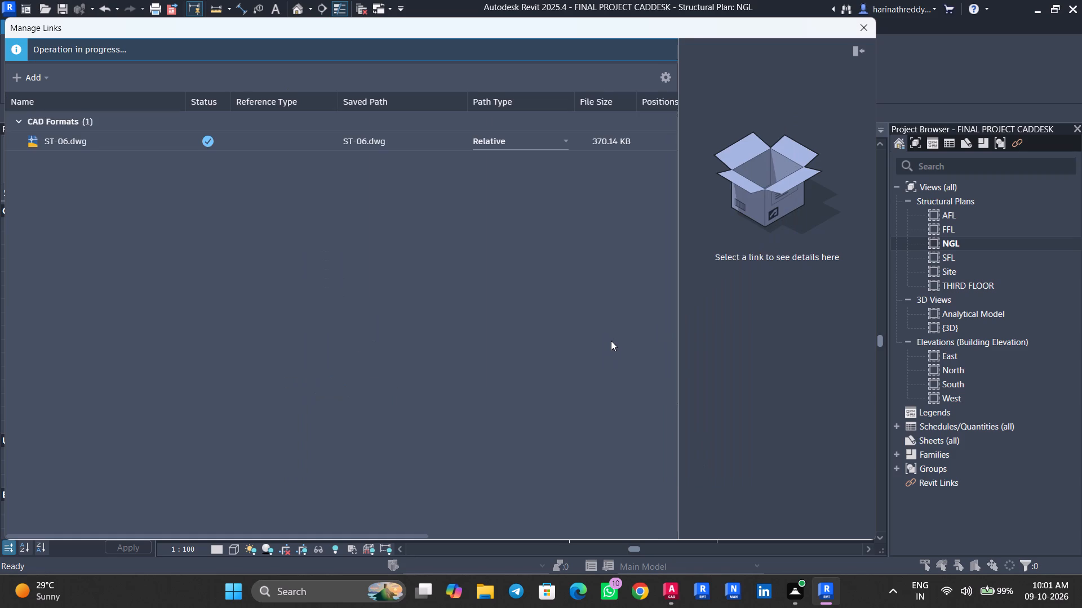
{"action": "left_click", "coordinate": [854, 35]}
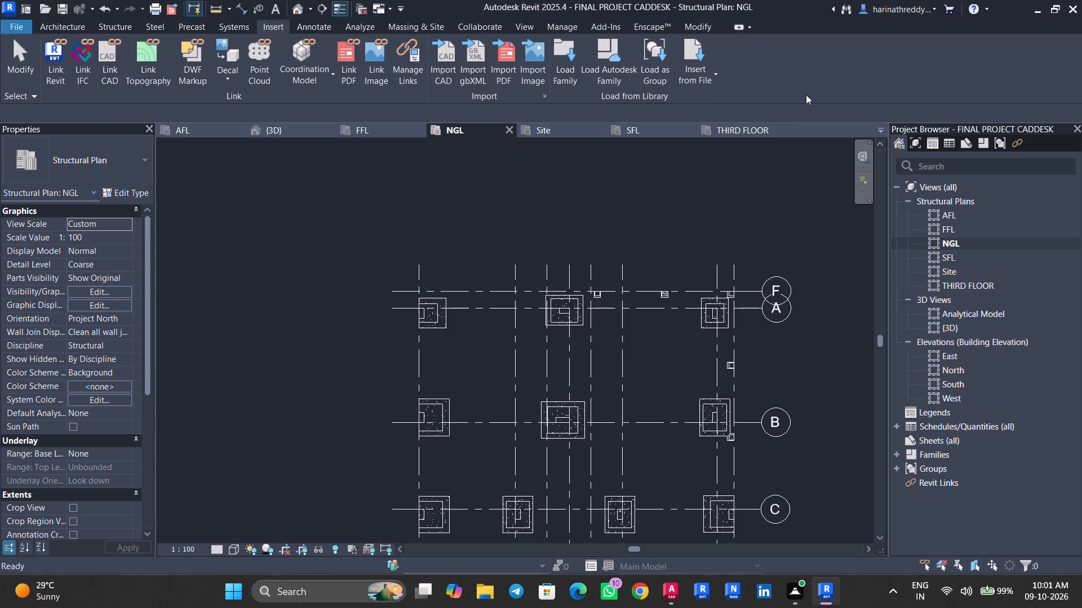
Move the distant ST-06.dwg link in the NGL plan onto the model's grids and footings.
{"action": "scroll", "coordinate": [441, 313], "scroll_direction": "down", "scroll_amount": 4}
{"action": "middle_click_drag", "start_coordinate": [702, 378], "coordinate": [667, 352]}
{"action": "scroll", "coordinate": [667, 352], "scroll_direction": "down", "scroll_amount": 5}
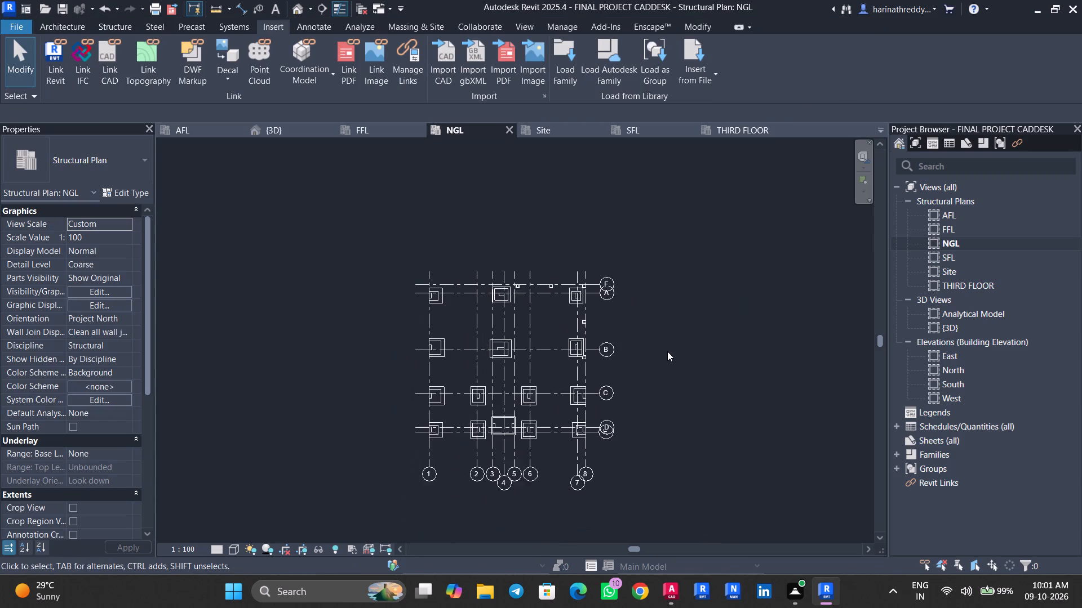
{"action": "scroll", "coordinate": [667, 351], "scroll_direction": "down", "scroll_amount": 6}
{"action": "scroll", "coordinate": [667, 351], "scroll_direction": "up", "scroll_amount": 1}
{"action": "scroll", "coordinate": [667, 351], "scroll_direction": "down", "scroll_amount": 13}
{"action": "scroll", "coordinate": [671, 362], "scroll_direction": "up", "scroll_amount": 1}
{"action": "scroll", "coordinate": [672, 364], "scroll_direction": "down", "scroll_amount": 3}
{"action": "scroll", "coordinate": [680, 368], "scroll_direction": "up", "scroll_amount": 1}
{"action": "scroll", "coordinate": [680, 368], "scroll_direction": "down", "scroll_amount": 7}
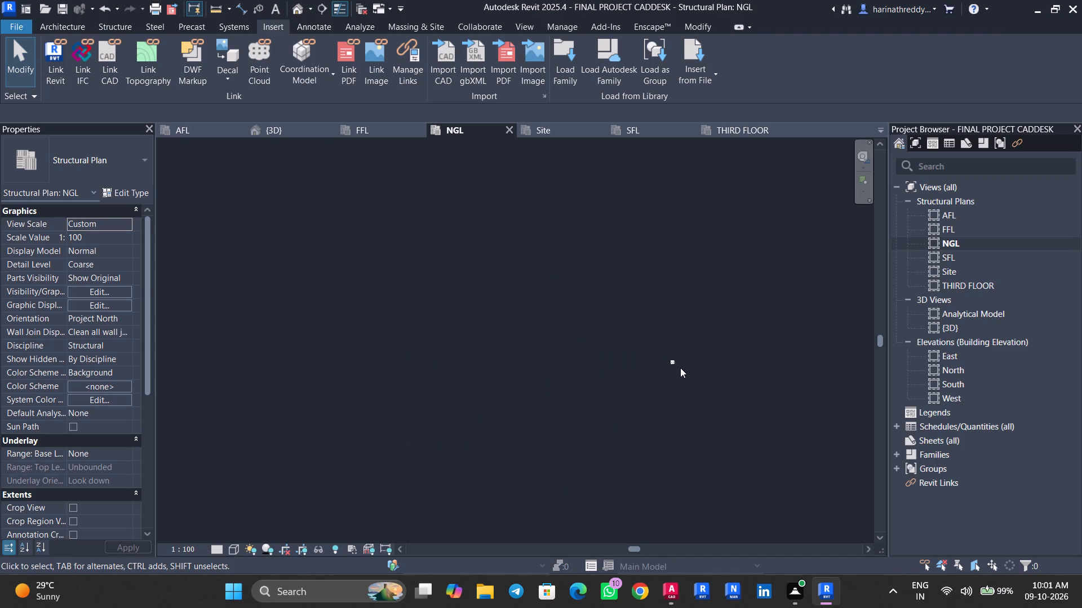
{"action": "scroll", "coordinate": [680, 368], "scroll_direction": "down", "scroll_amount": 2}
{"action": "middle_click_drag", "start_coordinate": [714, 383], "coordinate": [674, 471]}
{"action": "left_click_drag", "start_coordinate": [241, 199], "coordinate": [332, 267]}
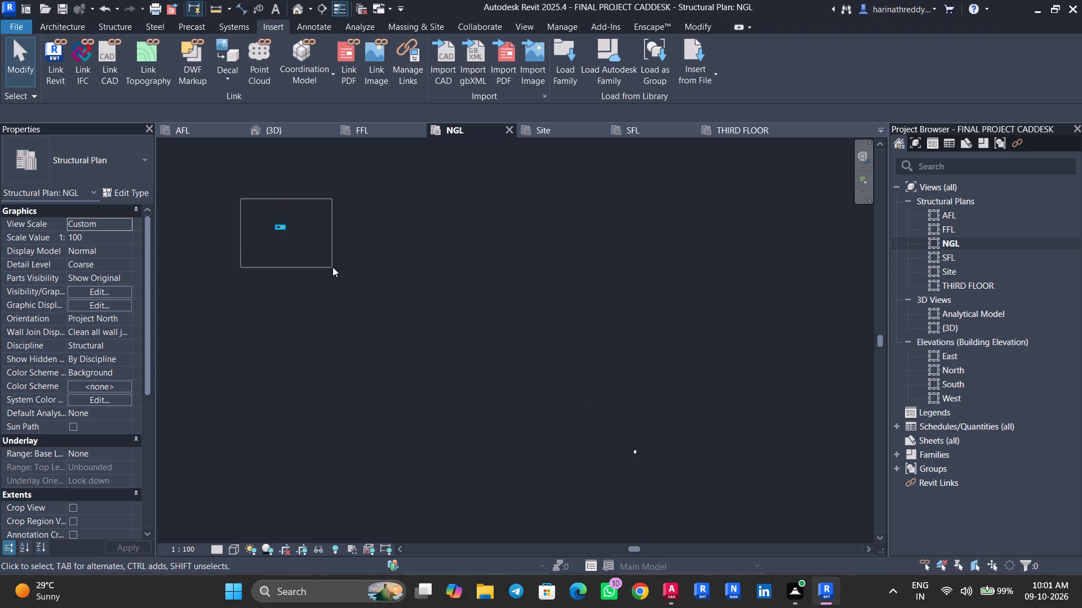
{"action": "left_click", "coordinate": [296, 82]}
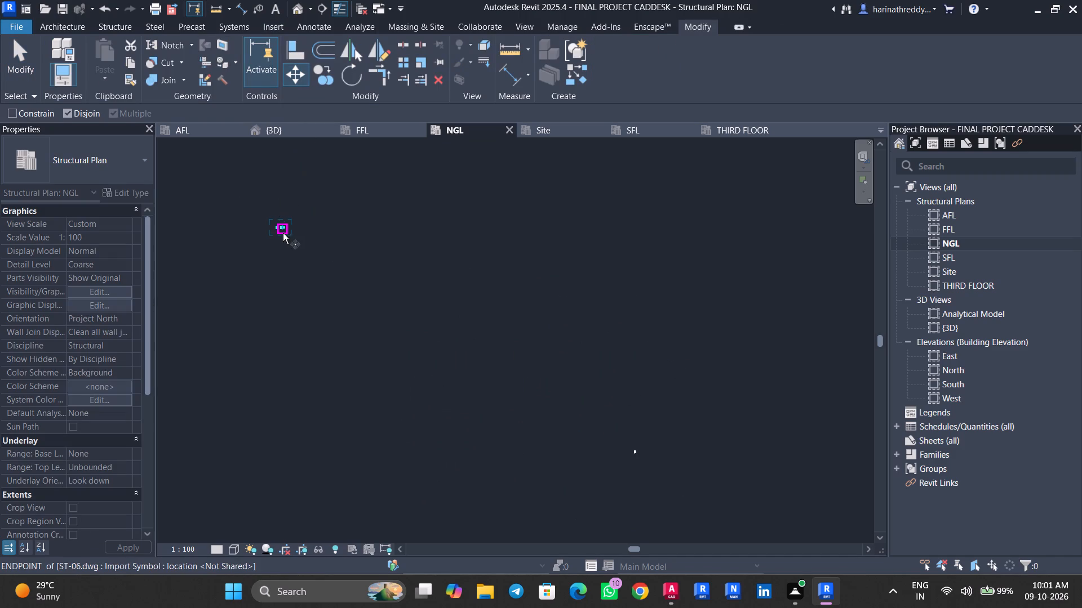
{"action": "left_click", "coordinate": [283, 233]}
{"action": "left_click", "coordinate": [635, 453]}
{"action": "scroll", "coordinate": [635, 446], "scroll_direction": "up", "scroll_amount": 9}
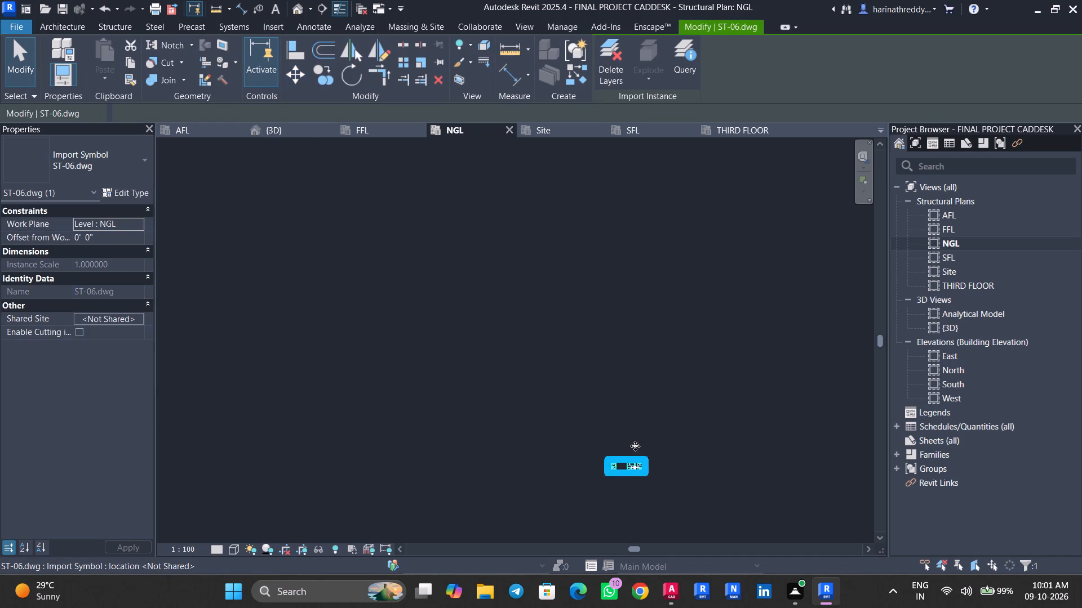
{"action": "scroll", "coordinate": [635, 446], "scroll_direction": "up", "scroll_amount": 5}
{"action": "scroll", "coordinate": [626, 467], "scroll_direction": "down", "scroll_amount": 1}
{"action": "scroll", "coordinate": [626, 467], "scroll_direction": "up", "scroll_amount": 1}
{"action": "scroll", "coordinate": [626, 467], "scroll_direction": "down", "scroll_amount": 1}
{"action": "scroll", "coordinate": [626, 467], "scroll_direction": "up", "scroll_amount": 16}
{"action": "scroll", "coordinate": [637, 494], "scroll_direction": "down", "scroll_amount": 1}
{"action": "scroll", "coordinate": [639, 494], "scroll_direction": "up", "scroll_amount": 1}
{"action": "middle_click_drag", "start_coordinate": [644, 470], "coordinate": [629, 337]}
{"action": "scroll", "coordinate": [618, 391], "scroll_direction": "up", "scroll_amount": 4}
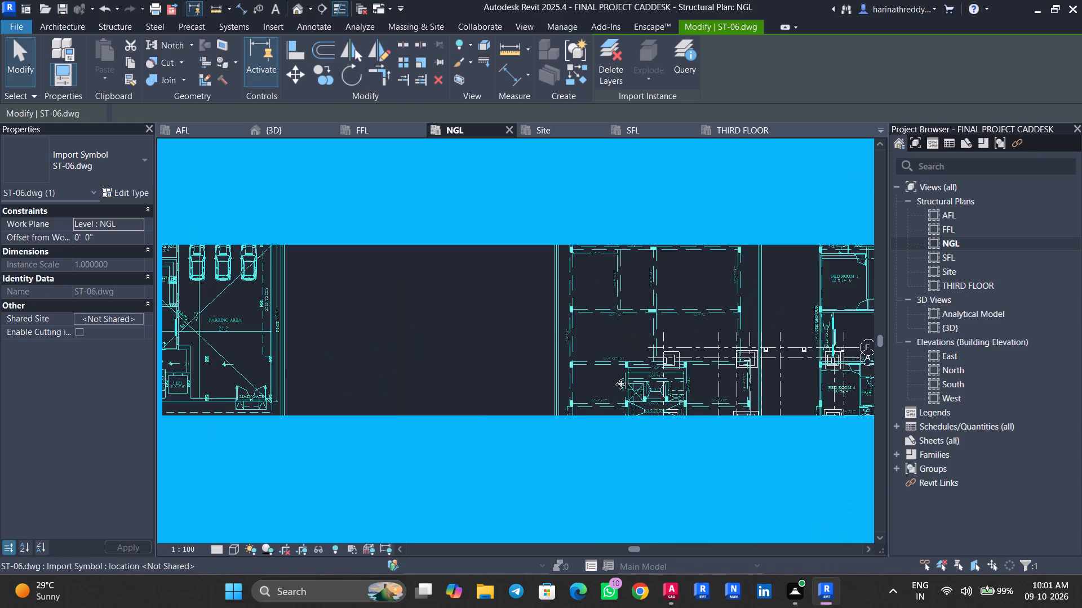
{"action": "key", "text": "Escape"}
{"action": "key", "text": "Escape"}
Align the outer left edge of the ST-06 beam layout with the left face of the F1 footing at grids 1 and A.
{"action": "scroll", "coordinate": [502, 328], "scroll_direction": "up", "scroll_amount": 3}
{"action": "middle_click_drag", "start_coordinate": [501, 328], "coordinate": [374, 321]}
{"action": "scroll", "coordinate": [629, 357], "scroll_direction": "up", "scroll_amount": 7}
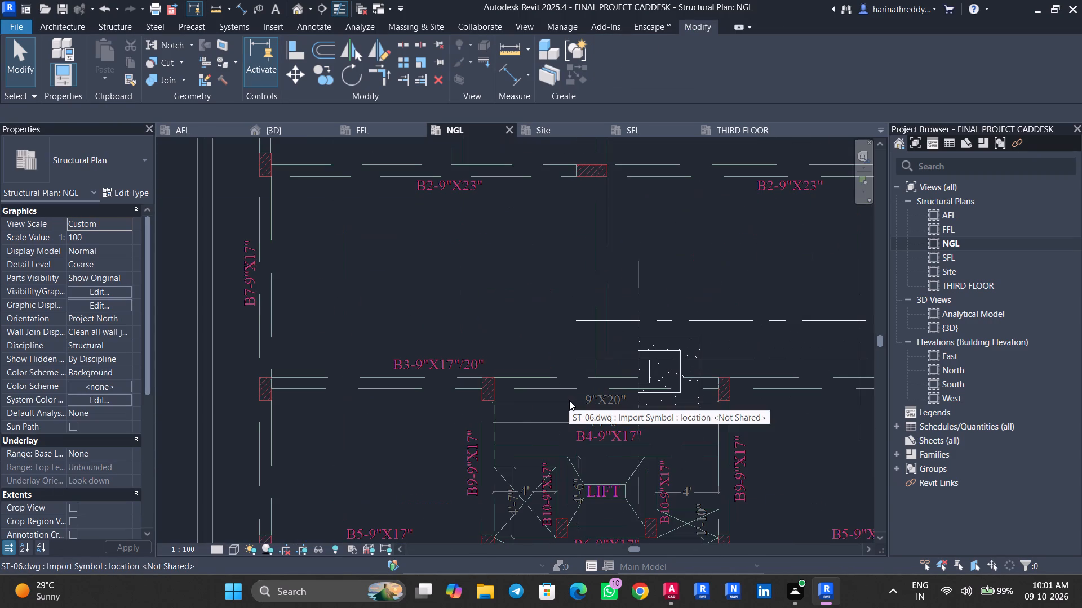
{"action": "type", "text": "AL"}
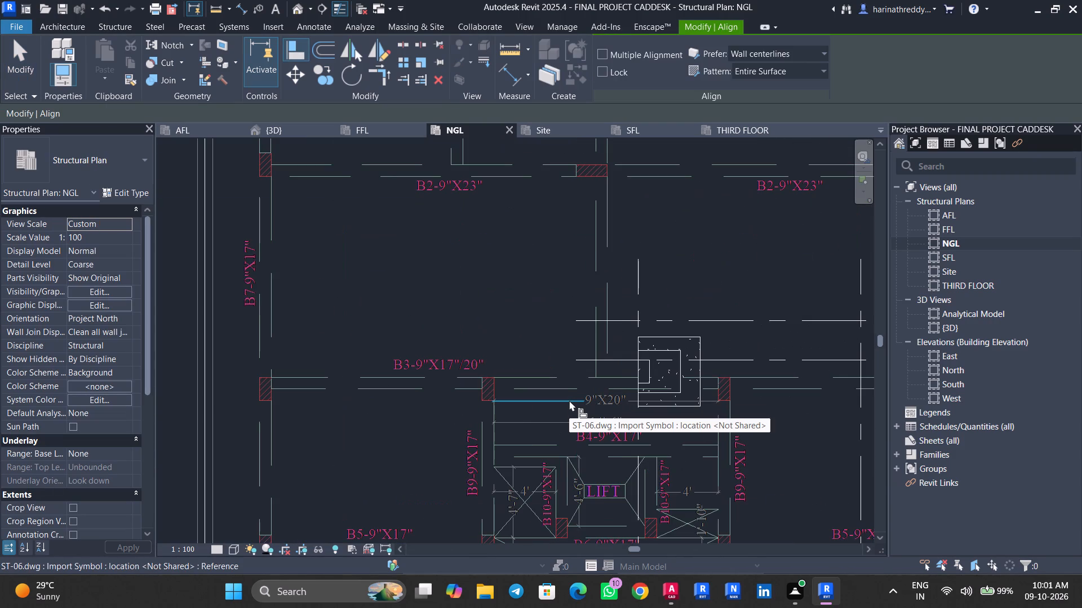
{"action": "scroll", "coordinate": [644, 357], "scroll_direction": "up", "scroll_amount": 4}
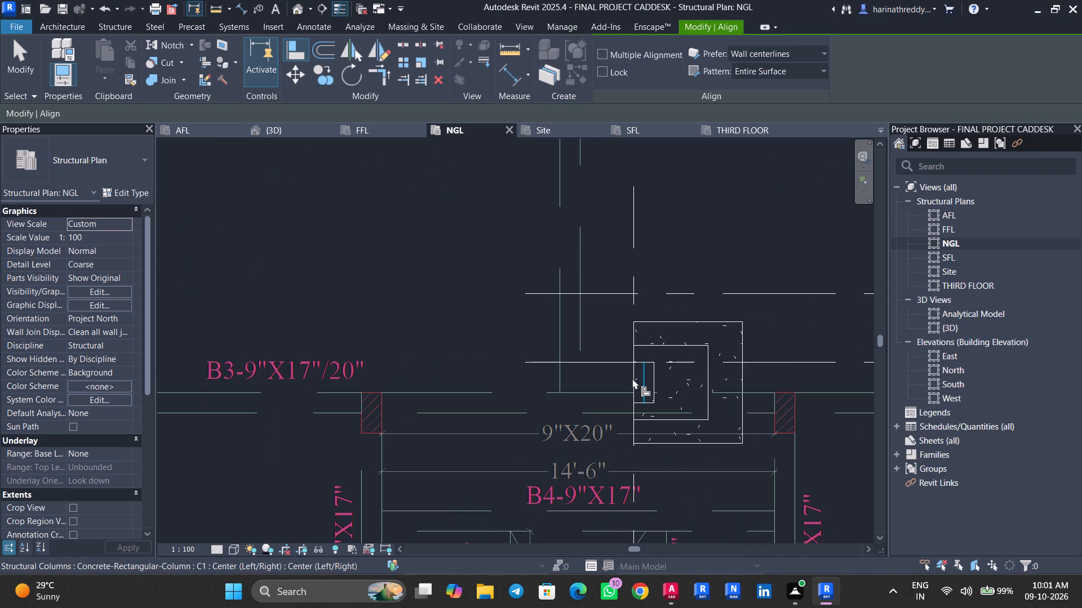
{"action": "scroll", "coordinate": [632, 382], "scroll_direction": "up", "scroll_amount": 6}
{"action": "left_click", "coordinate": [638, 365]}
{"action": "scroll", "coordinate": [638, 365], "scroll_direction": "down", "scroll_amount": 4}
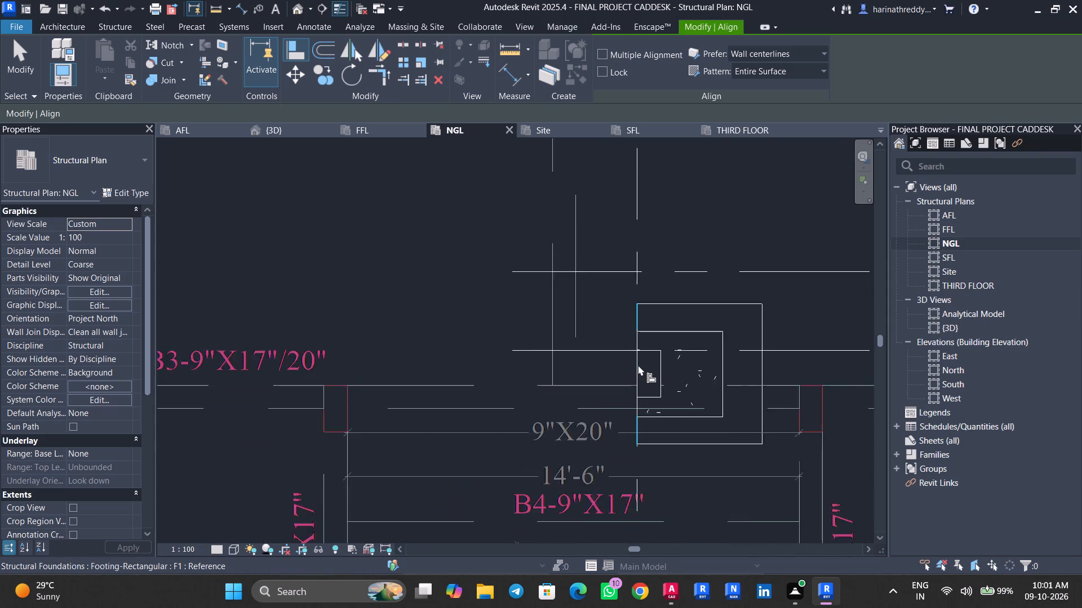
{"action": "scroll", "coordinate": [638, 365], "scroll_direction": "down", "scroll_amount": 3}
{"action": "scroll", "coordinate": [638, 365], "scroll_direction": "up", "scroll_amount": 1}
{"action": "scroll", "coordinate": [638, 365], "scroll_direction": "down", "scroll_amount": 1}
{"action": "scroll", "coordinate": [638, 365], "scroll_direction": "up", "scroll_amount": 1}
{"action": "scroll", "coordinate": [638, 365], "scroll_direction": "down", "scroll_amount": 11}
{"action": "scroll", "coordinate": [493, 198], "scroll_direction": "up", "scroll_amount": 8}
{"action": "scroll", "coordinate": [493, 198], "scroll_direction": "down", "scroll_amount": 1}
{"action": "scroll", "coordinate": [493, 198], "scroll_direction": "up", "scroll_amount": 1}
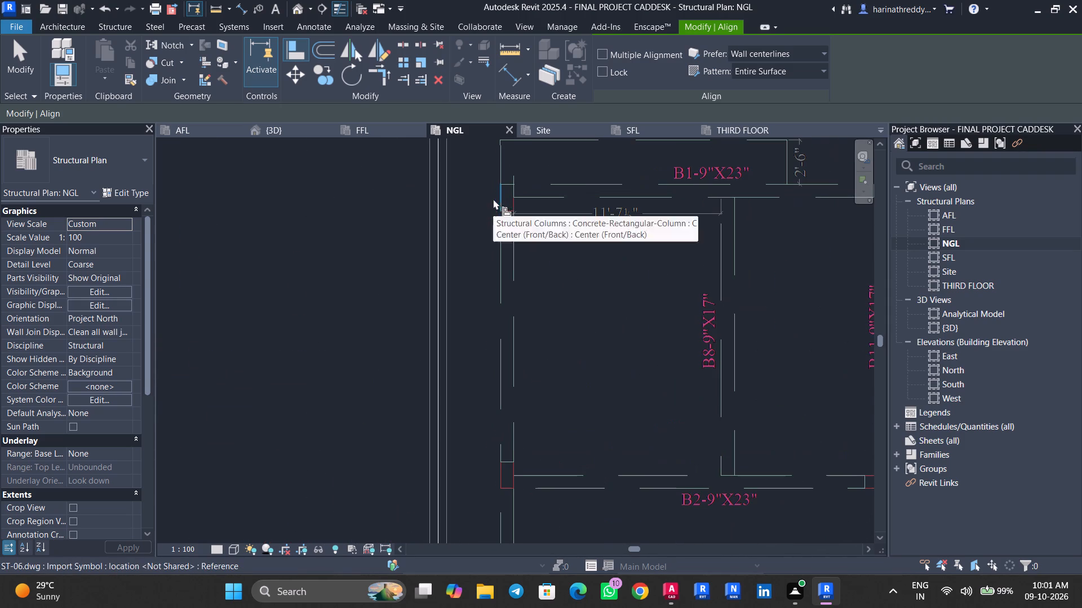
{"action": "left_click", "coordinate": [498, 196]}
{"action": "scroll", "coordinate": [536, 265], "scroll_direction": "up", "scroll_amount": 1}
{"action": "scroll", "coordinate": [536, 265], "scroll_direction": "down", "scroll_amount": 10}
{"action": "middle_click_drag", "start_coordinate": [645, 392], "coordinate": [645, 339]}
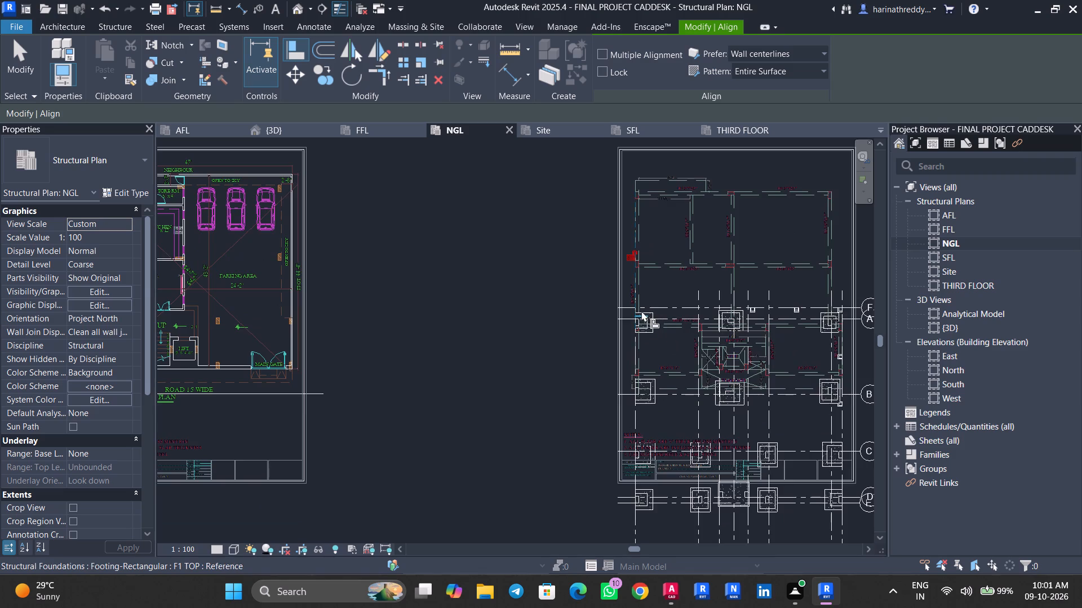
Align the top edge of the ST-06 layout's upper corner column with the C1 column's top edge at grids 1 and A.
{"action": "scroll", "coordinate": [641, 311], "scroll_direction": "up", "scroll_amount": 12}
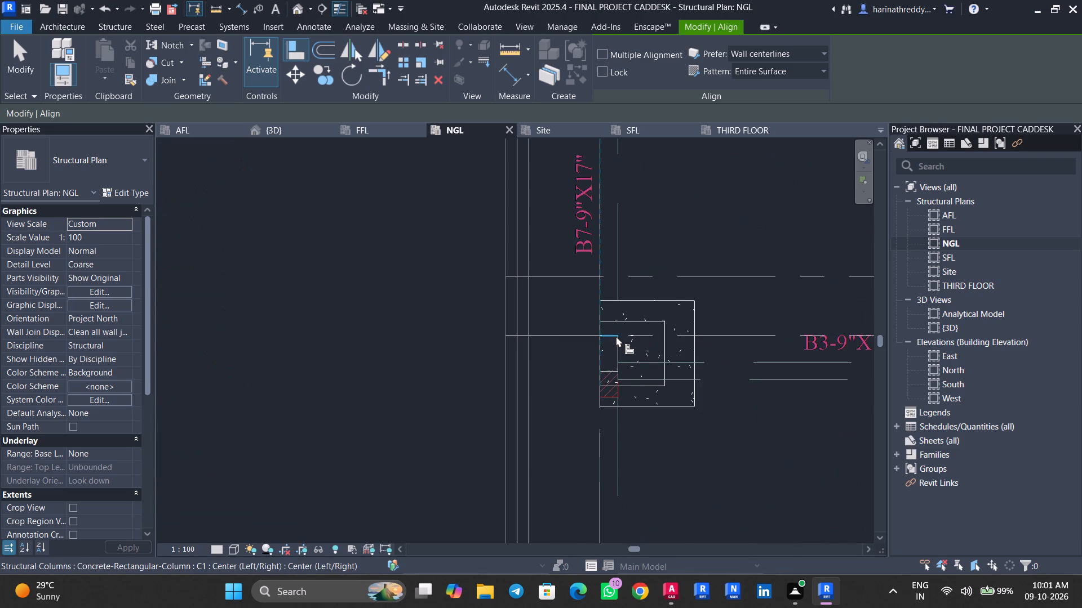
{"action": "left_click", "coordinate": [616, 336]}
{"action": "middle_click_drag", "start_coordinate": [641, 196], "coordinate": [624, 443]}
{"action": "scroll", "coordinate": [638, 318], "scroll_direction": "up", "scroll_amount": 1}
{"action": "middle_click_drag", "start_coordinate": [637, 320], "coordinate": [638, 448]}
{"action": "scroll", "coordinate": [631, 388], "scroll_direction": "down", "scroll_amount": 3}
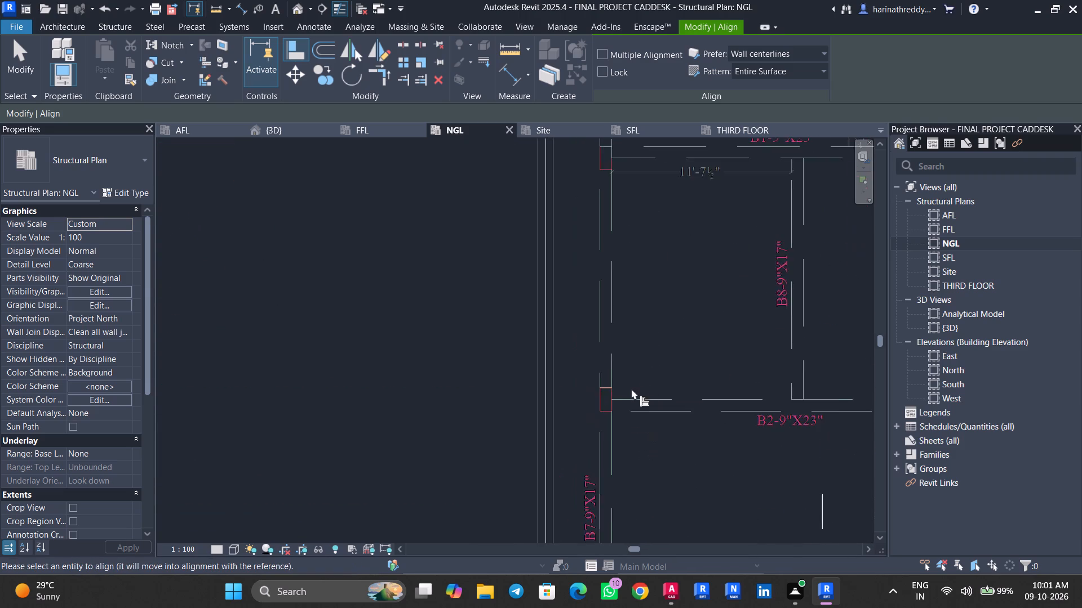
{"action": "scroll", "coordinate": [631, 388], "scroll_direction": "down", "scroll_amount": 4}
{"action": "scroll", "coordinate": [650, 299], "scroll_direction": "up", "scroll_amount": 1}
{"action": "middle_click_drag", "start_coordinate": [650, 299], "coordinate": [653, 449]}
{"action": "scroll", "coordinate": [633, 357], "scroll_direction": "up", "scroll_amount": 1}
{"action": "scroll", "coordinate": [633, 357], "scroll_direction": "down", "scroll_amount": 1}
{"action": "scroll", "coordinate": [633, 357], "scroll_direction": "up", "scroll_amount": 5}
{"action": "scroll", "coordinate": [606, 364], "scroll_direction": "down", "scroll_amount": 1}
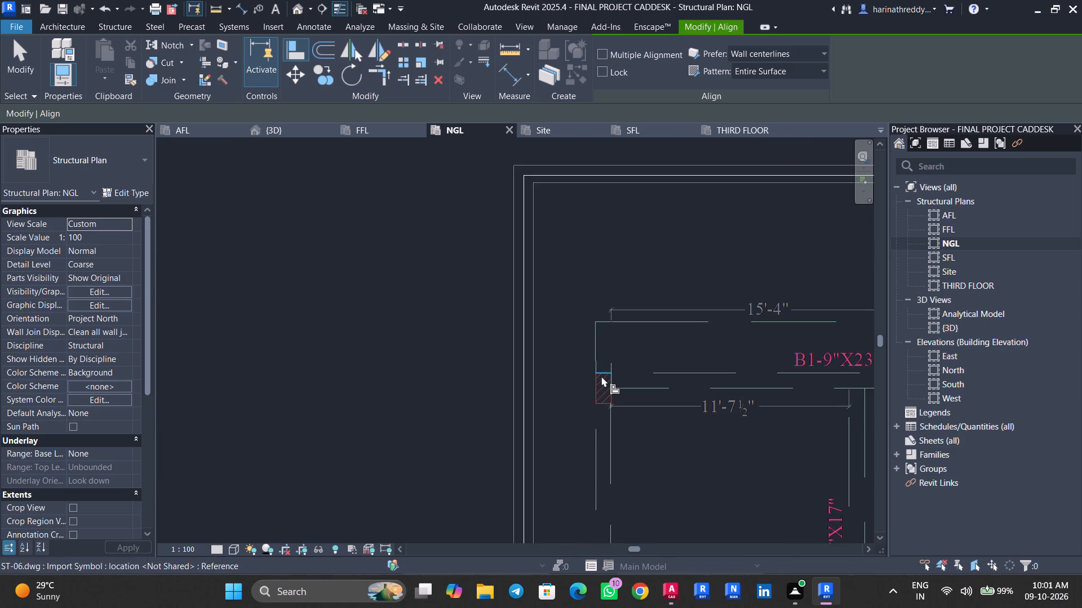
{"action": "left_click", "coordinate": [601, 376]}
{"action": "scroll", "coordinate": [638, 445], "scroll_direction": "down", "scroll_amount": 3}
{"action": "scroll", "coordinate": [638, 445], "scroll_direction": "up", "scroll_amount": 1}
{"action": "scroll", "coordinate": [638, 445], "scroll_direction": "down", "scroll_amount": 3}
{"action": "scroll", "coordinate": [636, 441], "scroll_direction": "up", "scroll_amount": 1}
{"action": "scroll", "coordinate": [636, 441], "scroll_direction": "down", "scroll_amount": 1}
{"action": "middle_click_drag", "start_coordinate": [648, 467], "coordinate": [562, 196]}
{"action": "scroll", "coordinate": [548, 437], "scroll_direction": "up", "scroll_amount": 10}
{"action": "key", "text": "Escape"}
{"action": "key", "text": "Escape"}
Check the ST-06 link's B1, B2 and B8 beam lines against the model's footings and columns, leaving nothing selected.
{"action": "middle_click_drag", "start_coordinate": [691, 459], "coordinate": [653, 354]}
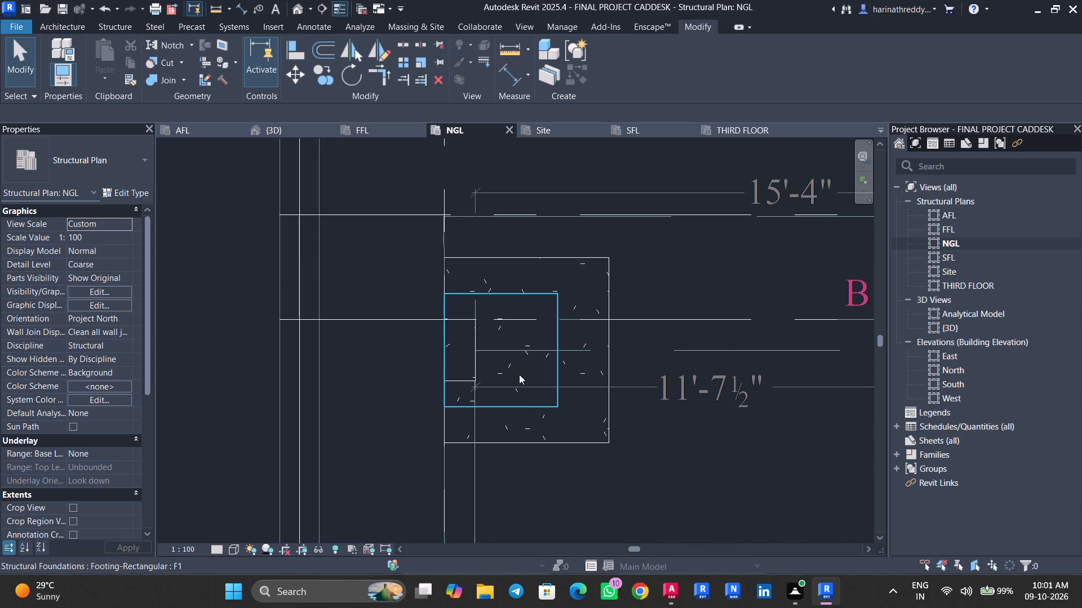
{"action": "left_click", "coordinate": [724, 352]}
{"action": "scroll", "coordinate": [724, 352], "scroll_direction": "down", "scroll_amount": 3}
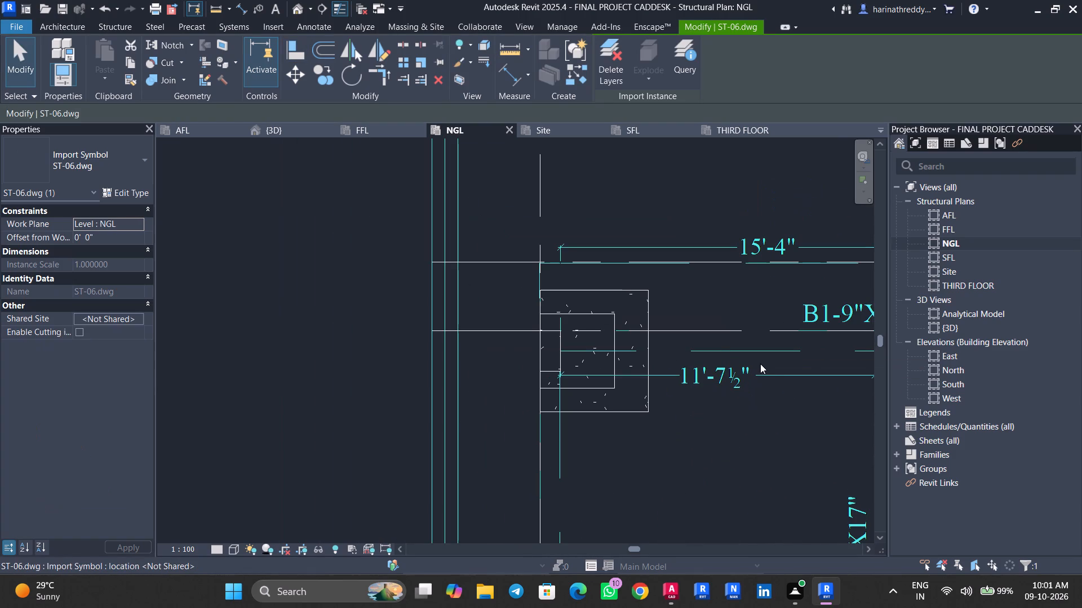
{"action": "middle_click_drag", "start_coordinate": [759, 459], "coordinate": [720, 413]}
{"action": "scroll", "coordinate": [720, 413], "scroll_direction": "down", "scroll_amount": 1}
{"action": "scroll", "coordinate": [720, 413], "scroll_direction": "up", "scroll_amount": 1}
{"action": "middle_click_drag", "start_coordinate": [746, 435], "coordinate": [611, 215]}
{"action": "middle_click_drag", "start_coordinate": [662, 332], "coordinate": [543, 296]}
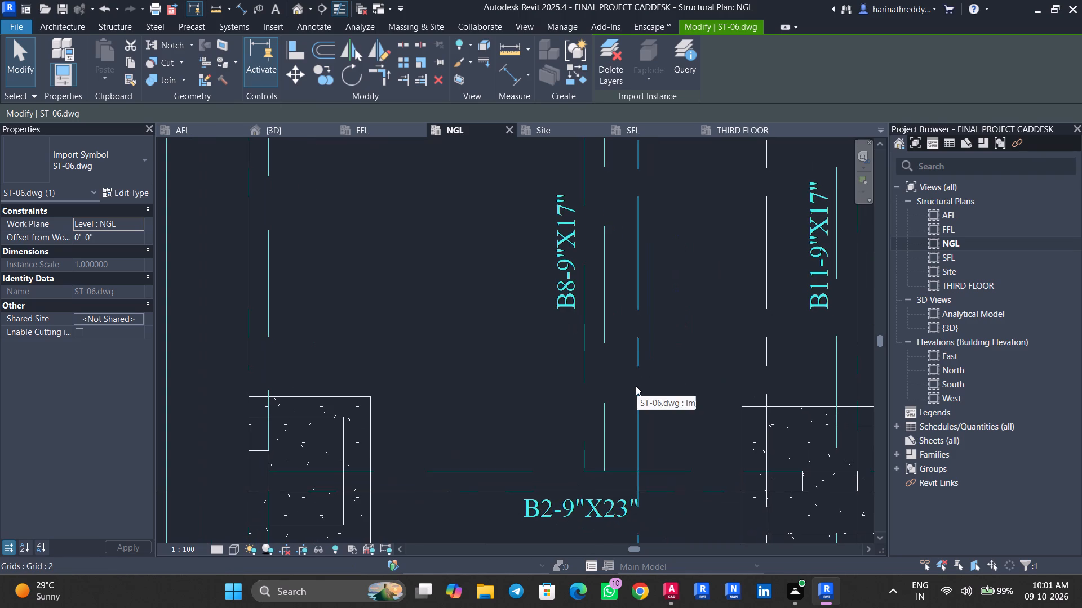
{"action": "middle_click_drag", "start_coordinate": [507, 422], "coordinate": [585, 301]}
{"action": "middle_click_drag", "start_coordinate": [585, 301], "coordinate": [609, 391]}
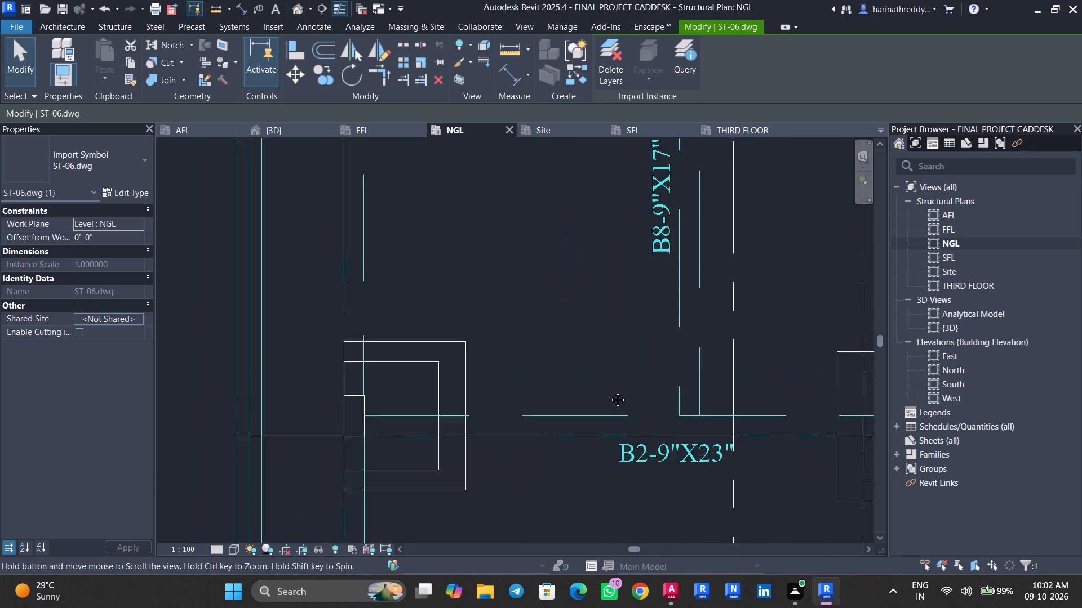
{"action": "middle_click_drag", "start_coordinate": [609, 391], "coordinate": [609, 392]}
{"action": "key", "text": "Escape"}
{"action": "key", "text": "Escape"}
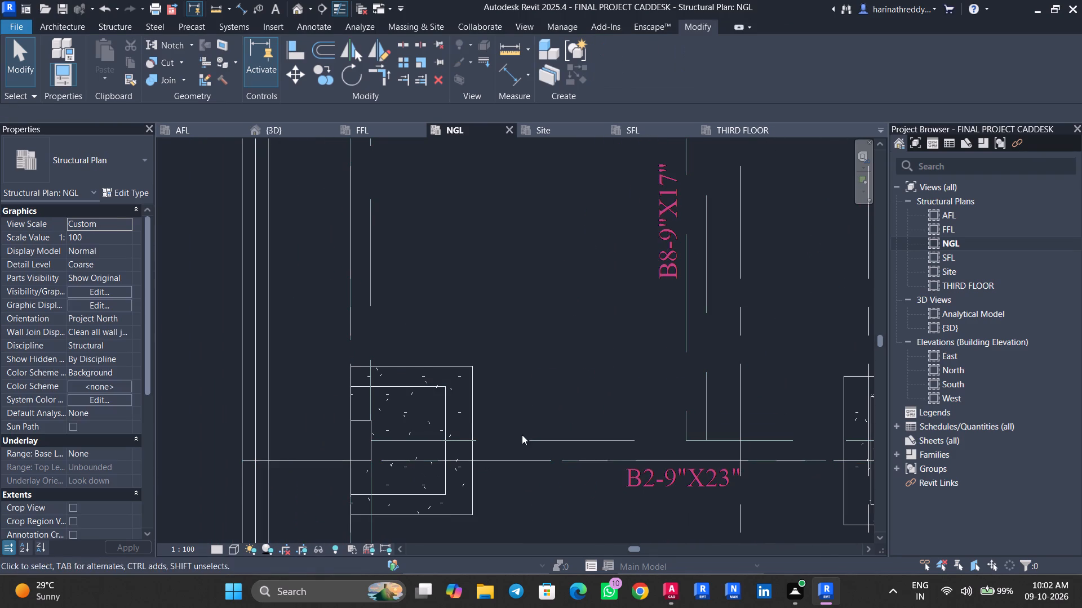
{"action": "left_click", "coordinate": [555, 462]}
{"action": "key", "text": "Escape"}
{"action": "key", "text": "Escape"}
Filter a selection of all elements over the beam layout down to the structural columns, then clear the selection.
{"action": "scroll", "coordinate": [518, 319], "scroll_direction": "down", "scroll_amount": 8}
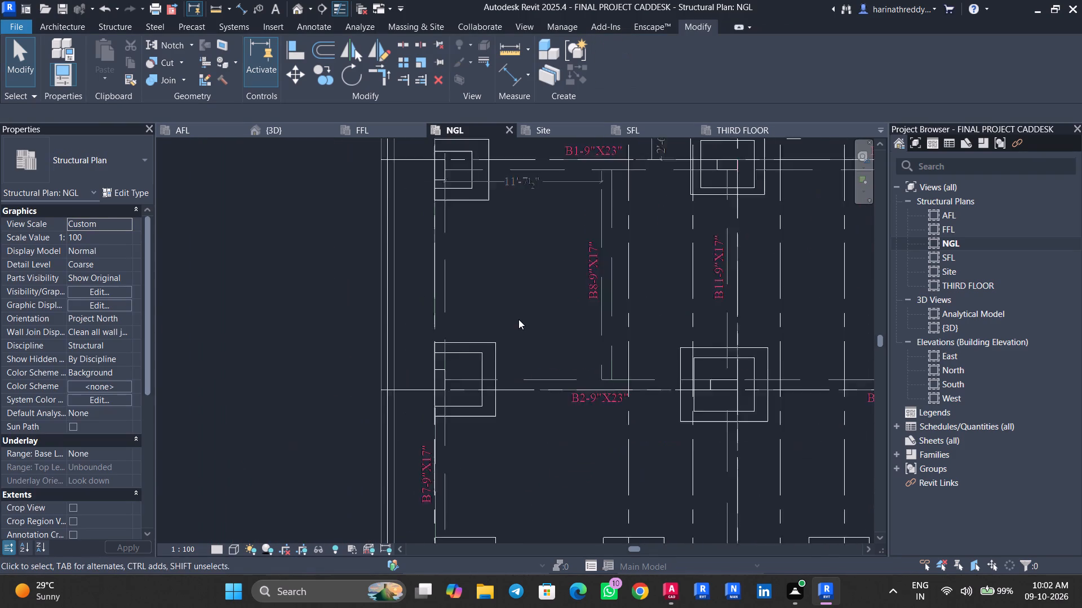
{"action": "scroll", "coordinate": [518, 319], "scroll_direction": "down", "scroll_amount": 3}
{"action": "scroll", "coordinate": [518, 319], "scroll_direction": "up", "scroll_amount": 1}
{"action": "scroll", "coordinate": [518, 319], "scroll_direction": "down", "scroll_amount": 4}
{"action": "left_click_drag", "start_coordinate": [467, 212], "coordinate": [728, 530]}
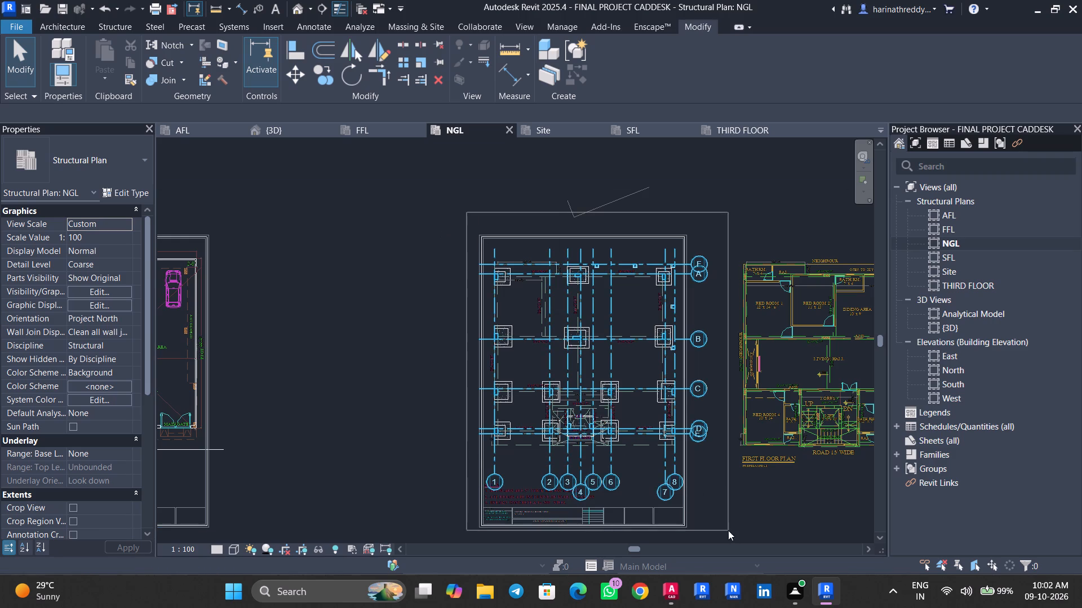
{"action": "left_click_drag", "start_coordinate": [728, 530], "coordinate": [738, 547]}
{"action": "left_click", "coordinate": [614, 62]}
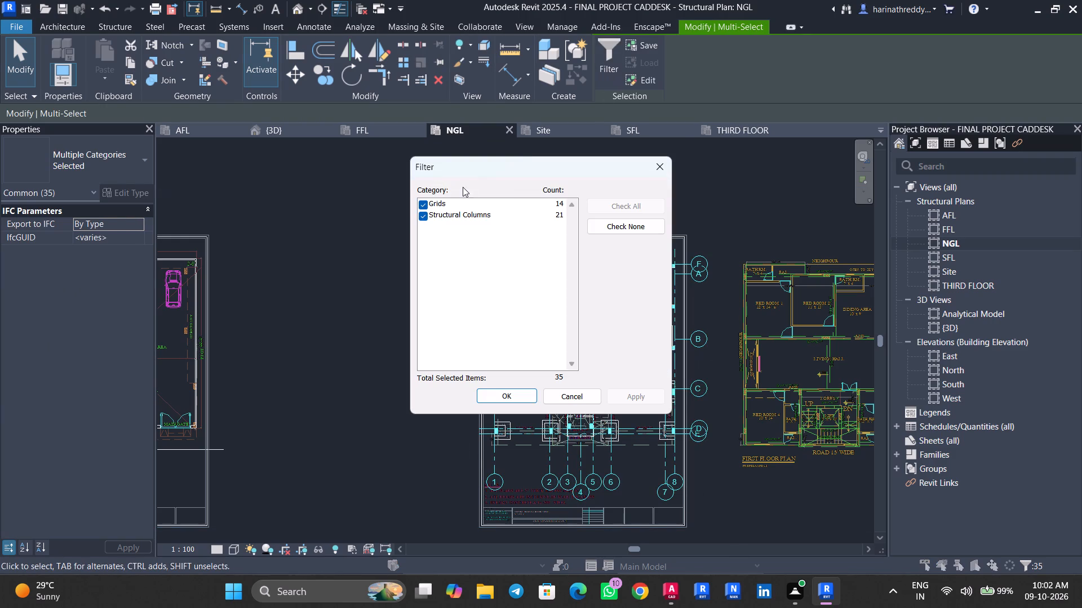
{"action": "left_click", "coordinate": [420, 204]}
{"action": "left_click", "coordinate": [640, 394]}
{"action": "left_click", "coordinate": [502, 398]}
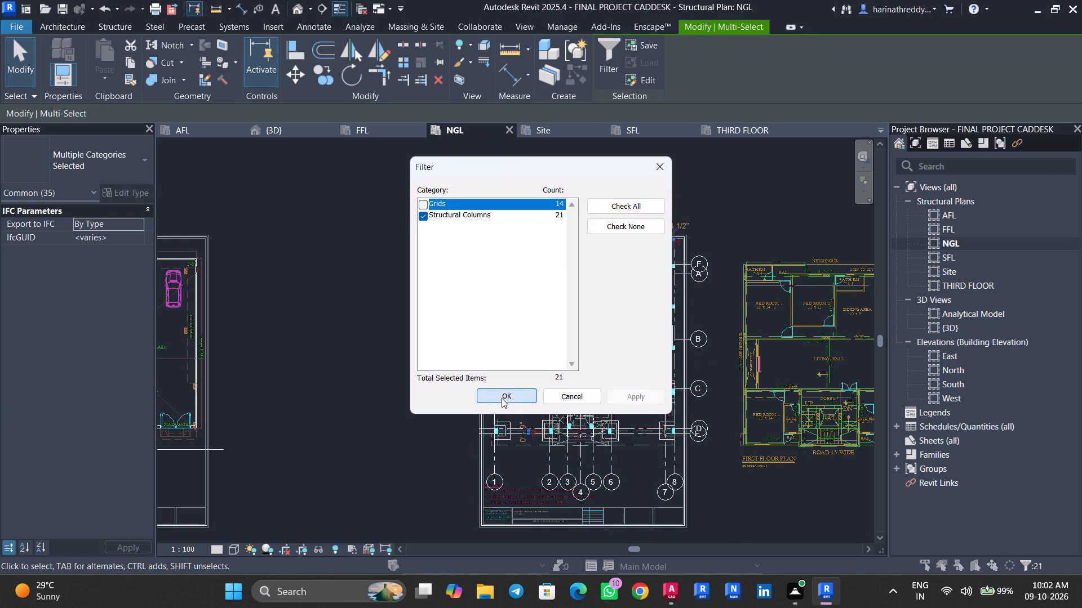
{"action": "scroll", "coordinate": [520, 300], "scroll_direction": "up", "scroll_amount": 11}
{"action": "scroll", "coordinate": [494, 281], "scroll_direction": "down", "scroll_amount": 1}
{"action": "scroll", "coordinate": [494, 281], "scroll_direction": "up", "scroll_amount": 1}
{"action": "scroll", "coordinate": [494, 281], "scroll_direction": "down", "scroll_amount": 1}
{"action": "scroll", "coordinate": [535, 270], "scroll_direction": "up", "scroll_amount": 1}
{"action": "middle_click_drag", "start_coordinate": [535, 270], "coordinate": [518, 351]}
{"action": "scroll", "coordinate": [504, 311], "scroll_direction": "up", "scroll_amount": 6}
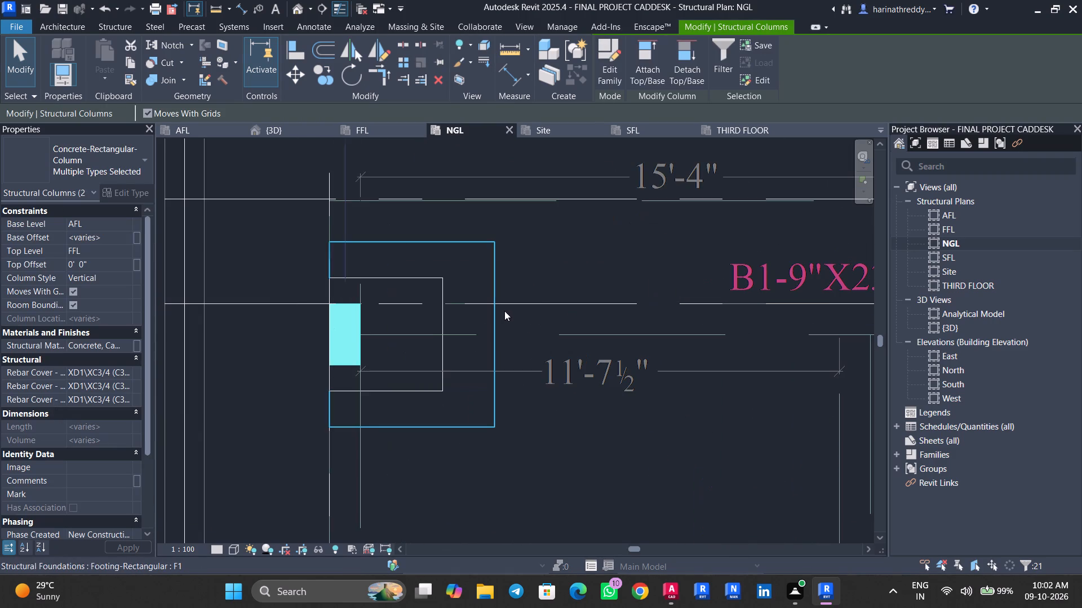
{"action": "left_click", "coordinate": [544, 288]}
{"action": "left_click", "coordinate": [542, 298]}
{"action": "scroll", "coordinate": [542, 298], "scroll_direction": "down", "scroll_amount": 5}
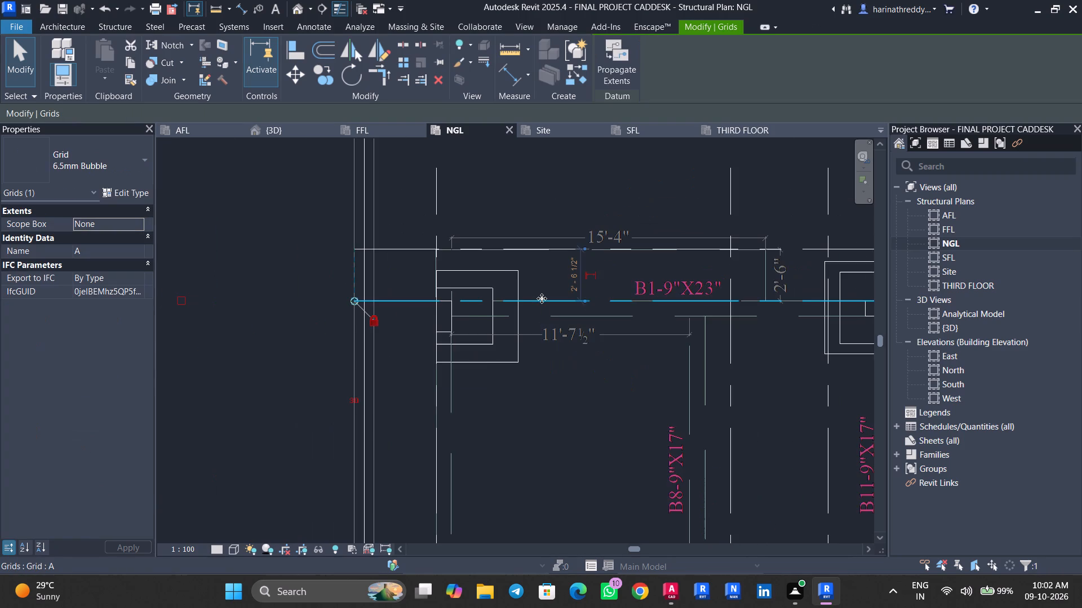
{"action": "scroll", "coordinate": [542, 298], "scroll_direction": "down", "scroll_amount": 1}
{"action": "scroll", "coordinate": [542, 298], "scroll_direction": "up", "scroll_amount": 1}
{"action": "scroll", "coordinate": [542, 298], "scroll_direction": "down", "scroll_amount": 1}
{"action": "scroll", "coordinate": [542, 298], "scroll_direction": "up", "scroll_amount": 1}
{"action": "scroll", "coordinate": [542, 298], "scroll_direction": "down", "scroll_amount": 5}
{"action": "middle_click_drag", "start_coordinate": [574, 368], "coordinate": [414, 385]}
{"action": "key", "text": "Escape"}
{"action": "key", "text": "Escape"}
Select everything over the beam layout, filter it down to the grids only, and temporarily hide them in the NGL plan.
{"action": "scroll", "coordinate": [414, 383], "scroll_direction": "down", "scroll_amount": 4}
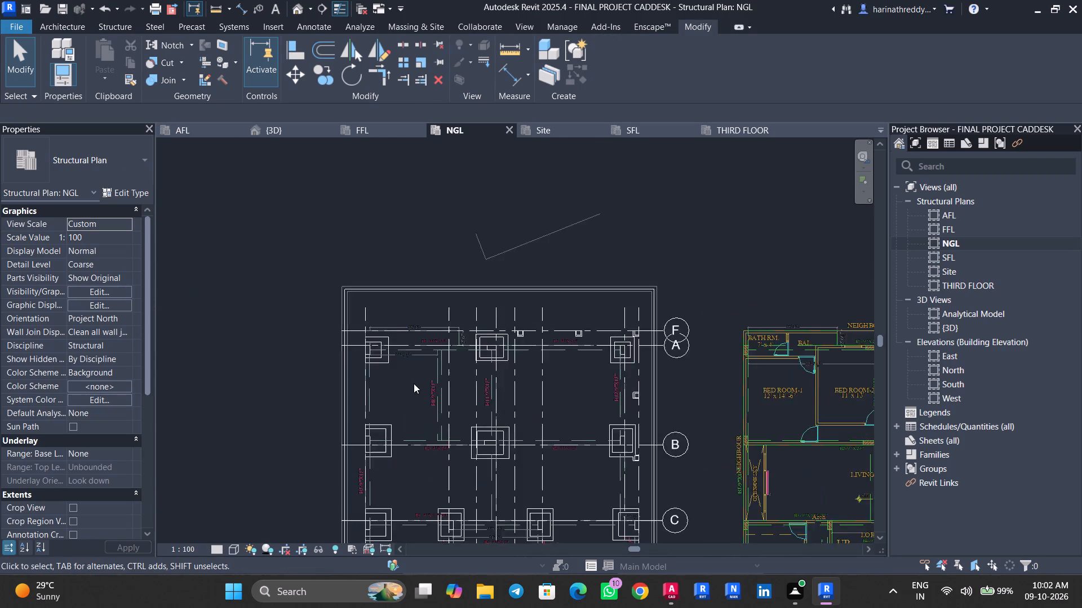
{"action": "scroll", "coordinate": [414, 383], "scroll_direction": "down", "scroll_amount": 4}
{"action": "middle_click_drag", "start_coordinate": [442, 425], "coordinate": [455, 361]}
{"action": "left_click_drag", "start_coordinate": [363, 235], "coordinate": [619, 552]}
{"action": "left_click", "coordinate": [602, 80]}
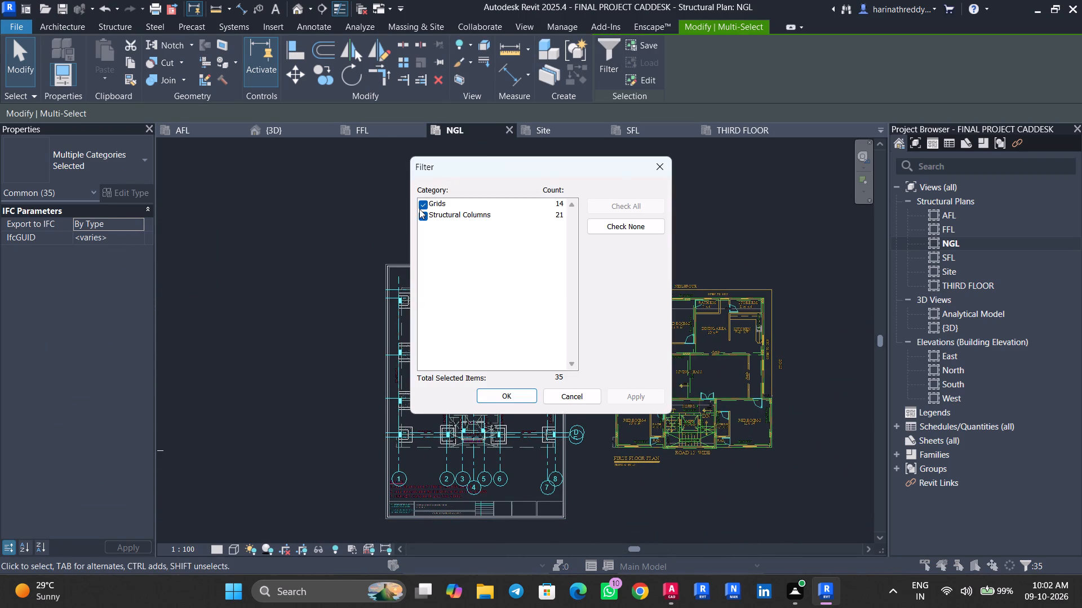
{"action": "left_click", "coordinate": [420, 204]}
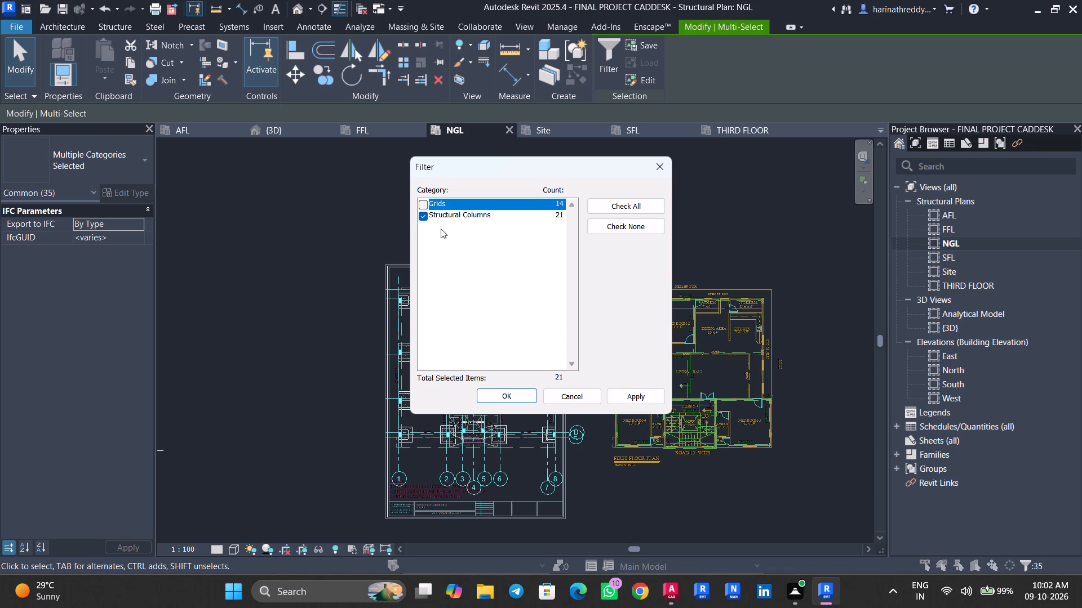
{"action": "left_click", "coordinate": [424, 200]}
{"action": "left_click", "coordinate": [421, 212]}
{"action": "left_click", "coordinate": [625, 395]}
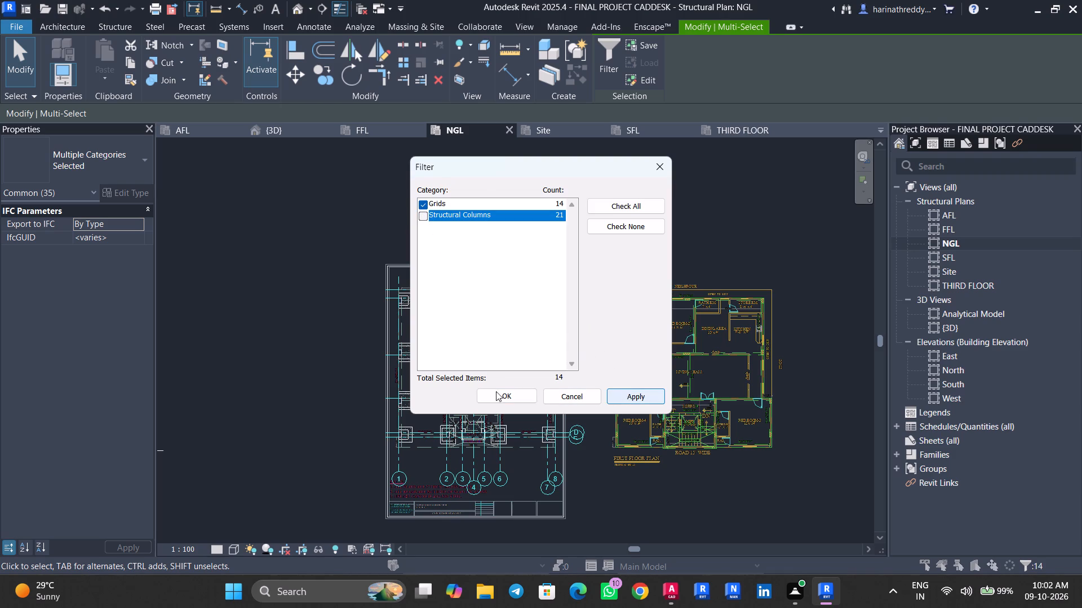
{"action": "left_click", "coordinate": [500, 388]}
{"action": "type", "text": "HH"}
Examine how the ST-06 layout fits the F1 corner footing, the B8 and B11 beam lines and the other footings.
{"action": "scroll", "coordinate": [423, 296], "scroll_direction": "up", "scroll_amount": 1}
{"action": "scroll", "coordinate": [423, 296], "scroll_direction": "down", "scroll_amount": 1}
{"action": "scroll", "coordinate": [423, 296], "scroll_direction": "up", "scroll_amount": 6}
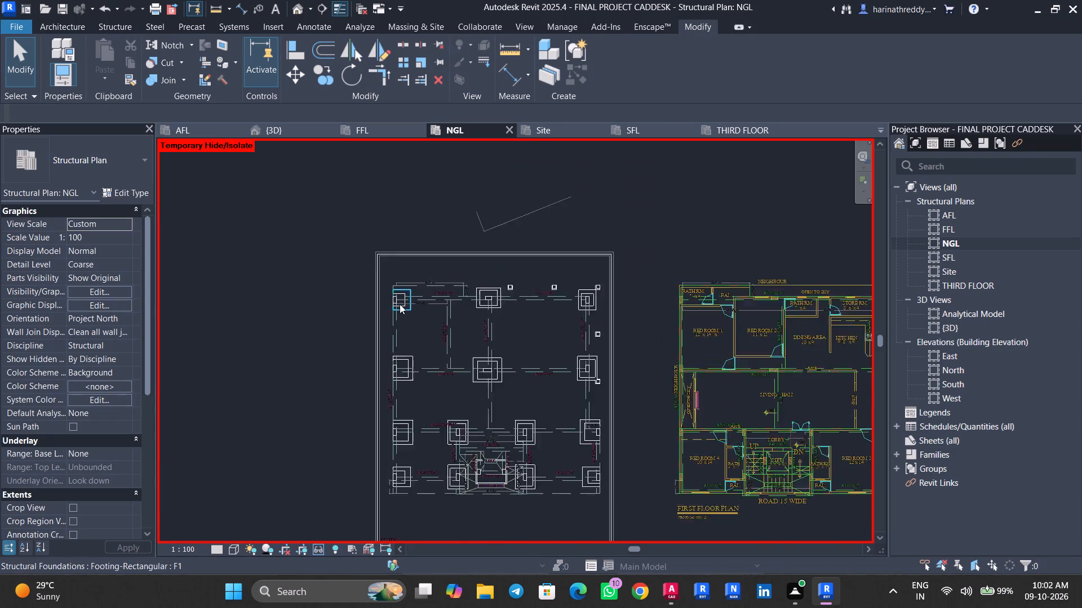
{"action": "scroll", "coordinate": [400, 304], "scroll_direction": "up", "scroll_amount": 10}
{"action": "scroll", "coordinate": [429, 297], "scroll_direction": "down", "scroll_amount": 1}
{"action": "scroll", "coordinate": [430, 297], "scroll_direction": "up", "scroll_amount": 4}
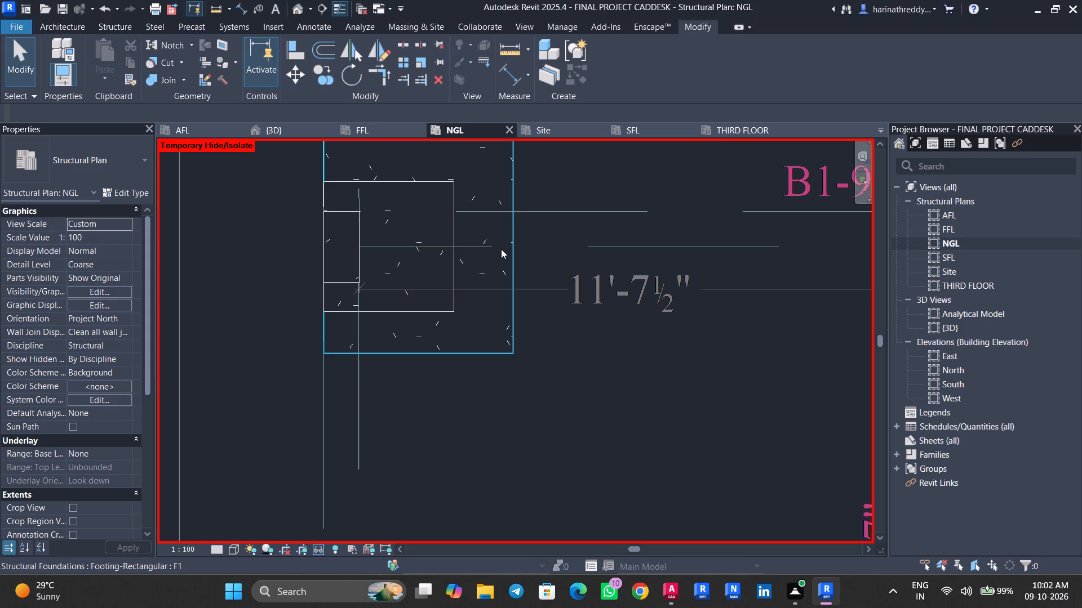
{"action": "middle_click_drag", "start_coordinate": [510, 311], "coordinate": [513, 370]}
{"action": "middle_click_drag", "start_coordinate": [596, 399], "coordinate": [585, 394]}
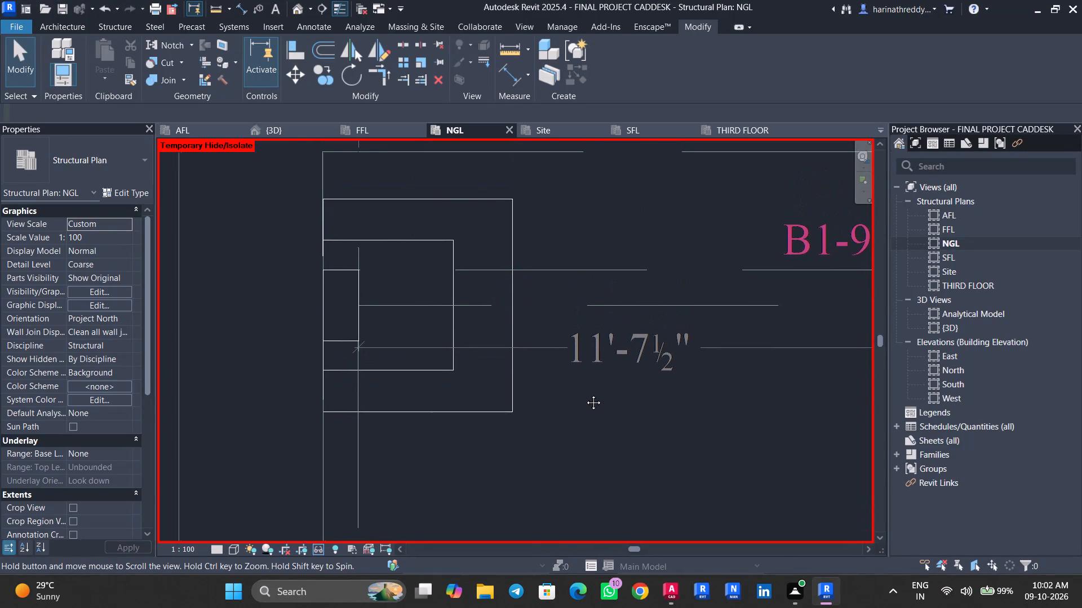
{"action": "middle_click_drag", "start_coordinate": [585, 394], "coordinate": [581, 460]}
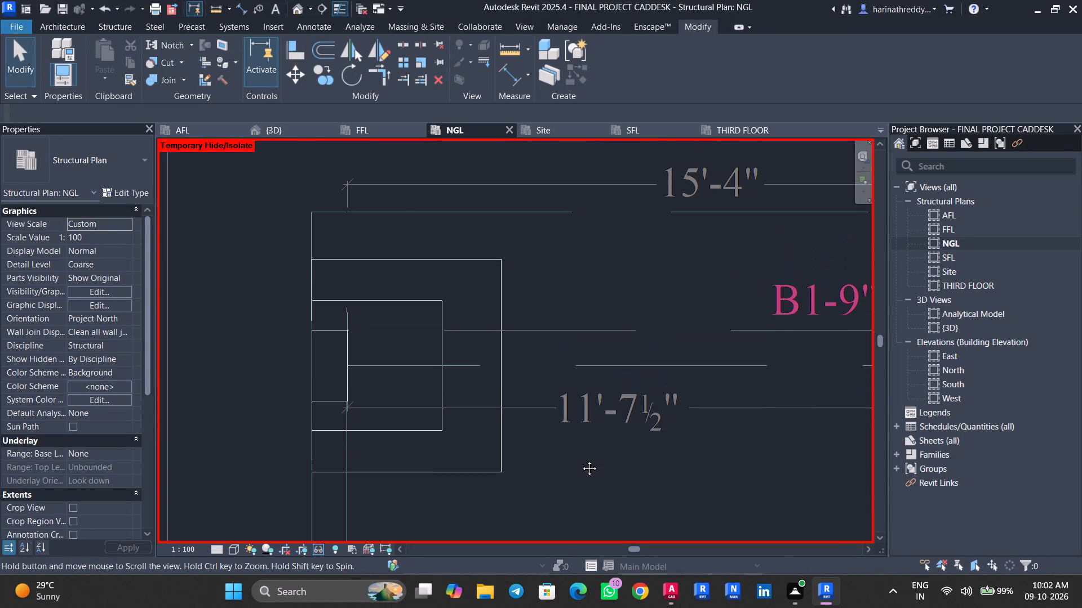
{"action": "middle_click_drag", "start_coordinate": [581, 460], "coordinate": [561, 236]}
{"action": "scroll", "coordinate": [545, 334], "scroll_direction": "down", "scroll_amount": 1}
{"action": "scroll", "coordinate": [545, 334], "scroll_direction": "up", "scroll_amount": 1}
{"action": "scroll", "coordinate": [545, 334], "scroll_direction": "down", "scroll_amount": 4}
{"action": "scroll", "coordinate": [545, 334], "scroll_direction": "up", "scroll_amount": 1}
{"action": "scroll", "coordinate": [545, 334], "scroll_direction": "down", "scroll_amount": 1}
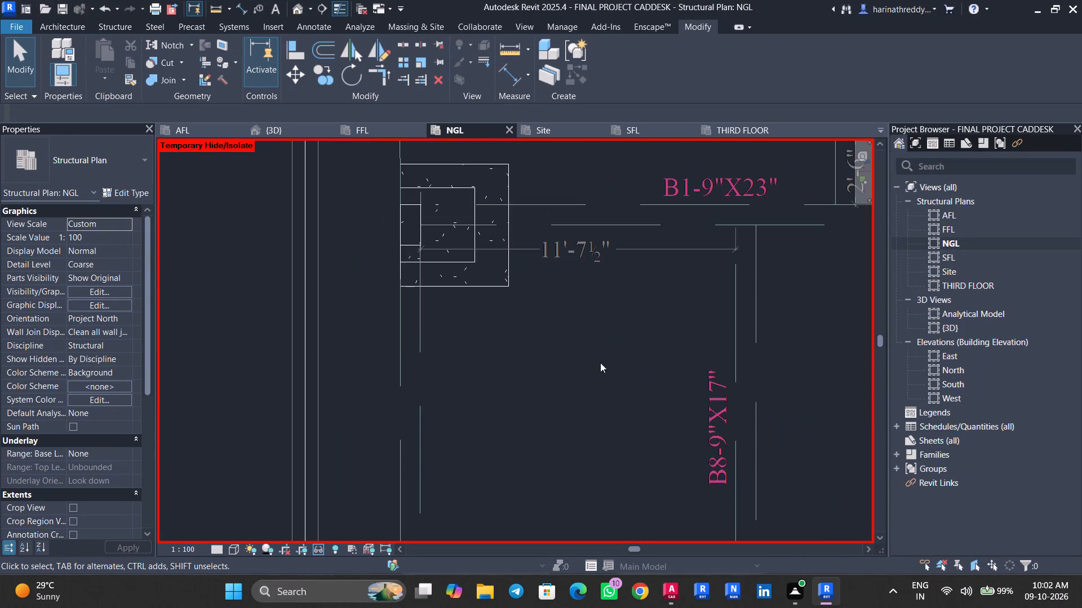
{"action": "middle_click_drag", "start_coordinate": [600, 363], "coordinate": [338, 381]}
{"action": "middle_click_drag", "start_coordinate": [495, 375], "coordinate": [229, 275]}
{"action": "scroll", "coordinate": [233, 275], "scroll_direction": "up", "scroll_amount": 1}
{"action": "scroll", "coordinate": [229, 275], "scroll_direction": "down", "scroll_amount": 1}
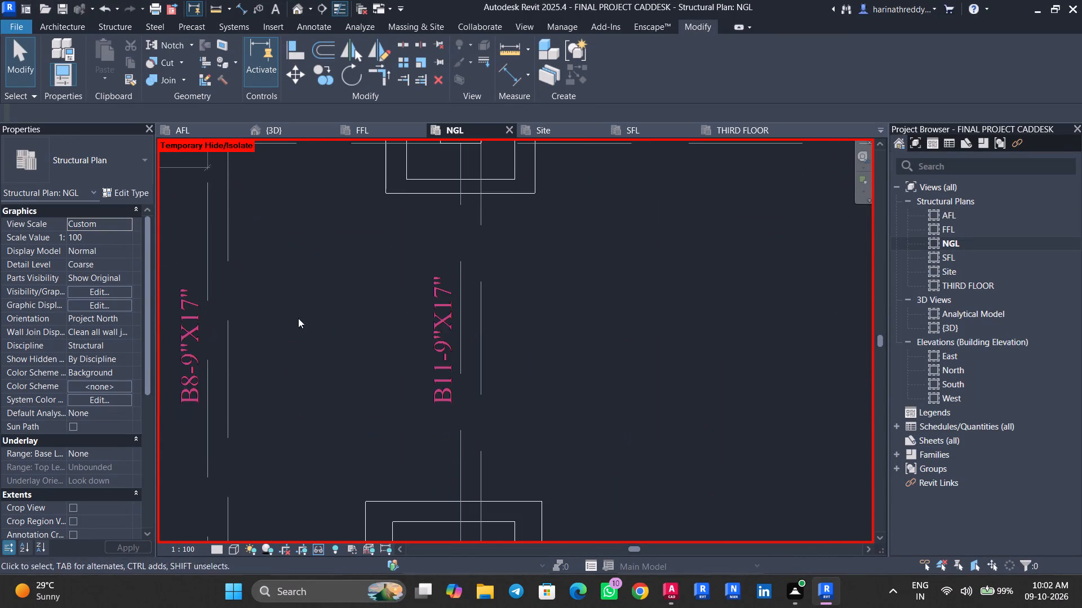
{"action": "scroll", "coordinate": [516, 324], "scroll_direction": "down", "scroll_amount": 11}
{"action": "middle_click_drag", "start_coordinate": [544, 363], "coordinate": [566, 279]}
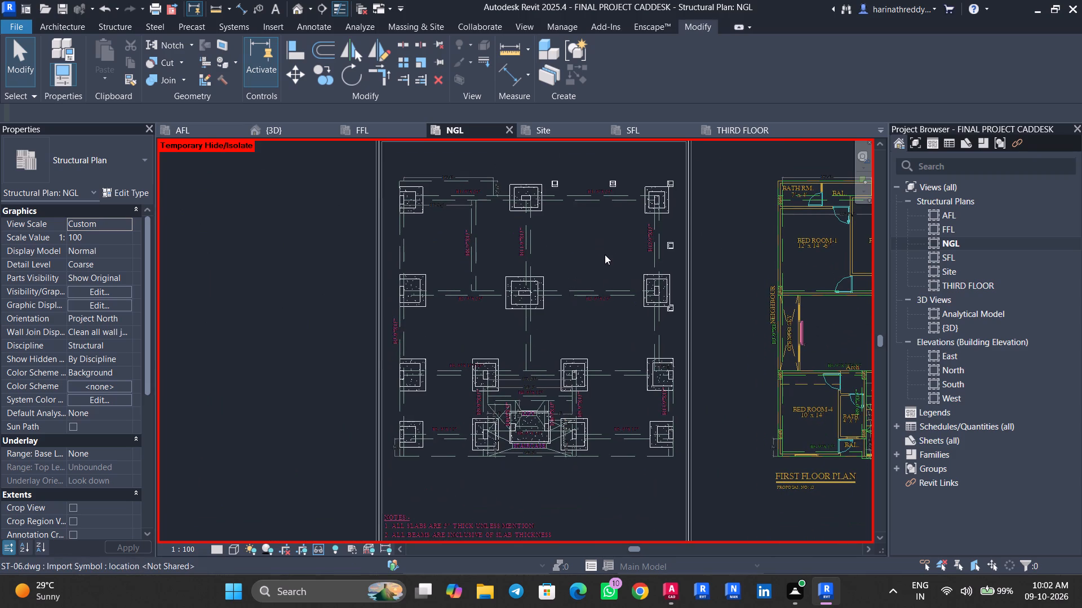
Examine the B1 beam line between the upper corner footing and the upper middle footing, including its column edges.
{"action": "scroll", "coordinate": [570, 161], "scroll_direction": "up", "scroll_amount": 8}
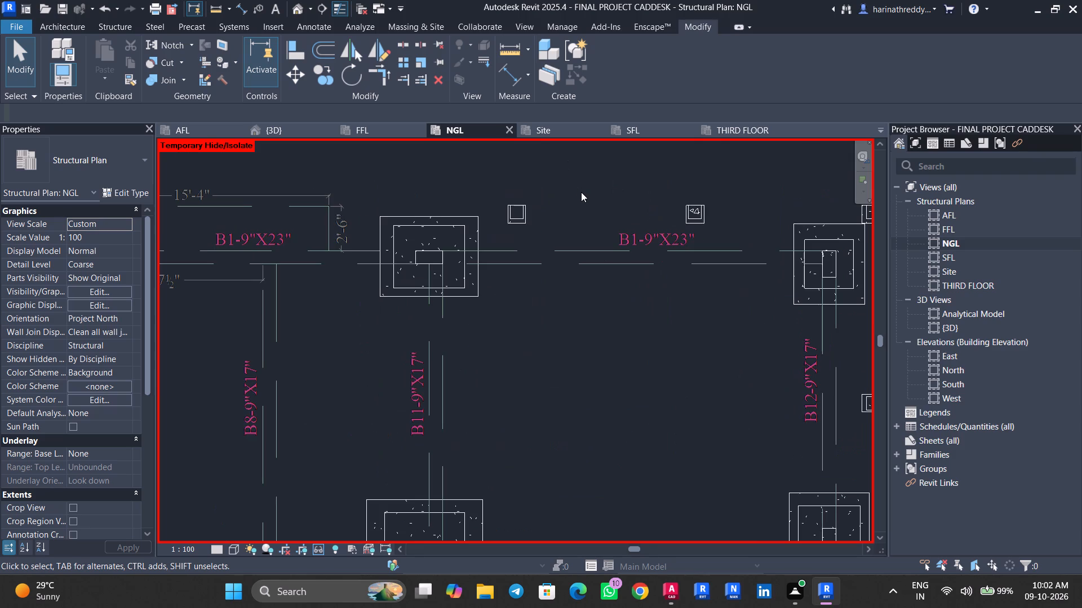
{"action": "scroll", "coordinate": [506, 204], "scroll_direction": "up", "scroll_amount": 9}
{"action": "left_click", "coordinate": [523, 247]}
{"action": "left_click", "coordinate": [675, 249]}
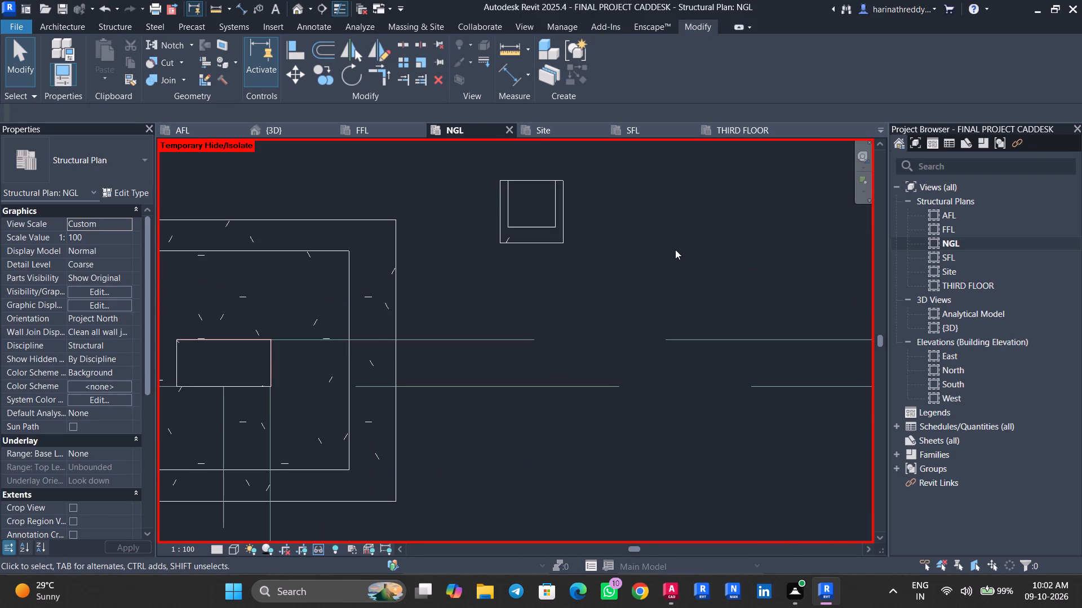
{"action": "scroll", "coordinate": [675, 249], "scroll_direction": "down", "scroll_amount": 2}
{"action": "scroll", "coordinate": [675, 249], "scroll_direction": "up", "scroll_amount": 1}
{"action": "scroll", "coordinate": [675, 249], "scroll_direction": "down", "scroll_amount": 6}
{"action": "scroll", "coordinate": [675, 249], "scroll_direction": "up", "scroll_amount": 1}
{"action": "scroll", "coordinate": [675, 249], "scroll_direction": "down", "scroll_amount": 1}
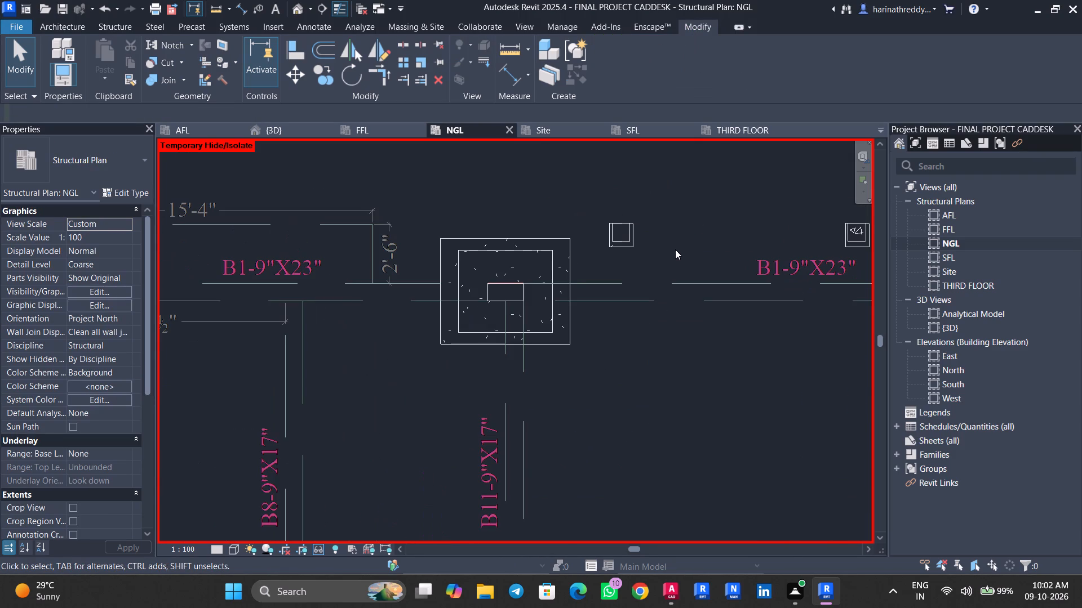
{"action": "scroll", "coordinate": [602, 365], "scroll_direction": "down", "scroll_amount": 7}
{"action": "middle_click_drag", "start_coordinate": [518, 409], "coordinate": [551, 335]}
{"action": "scroll", "coordinate": [485, 354], "scroll_direction": "up", "scroll_amount": 4}
{"action": "scroll", "coordinate": [485, 354], "scroll_direction": "down", "scroll_amount": 1}
{"action": "scroll", "coordinate": [485, 350], "scroll_direction": "up", "scroll_amount": 1}
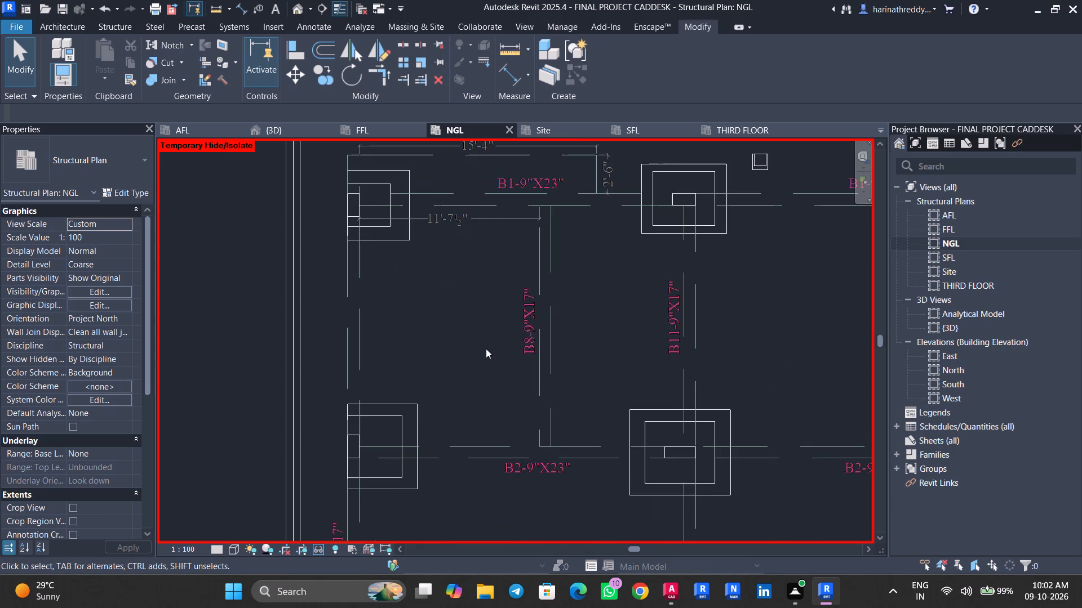
{"action": "scroll", "coordinate": [486, 348], "scroll_direction": "up", "scroll_amount": 2}
{"action": "middle_click_drag", "start_coordinate": [489, 339], "coordinate": [486, 449]}
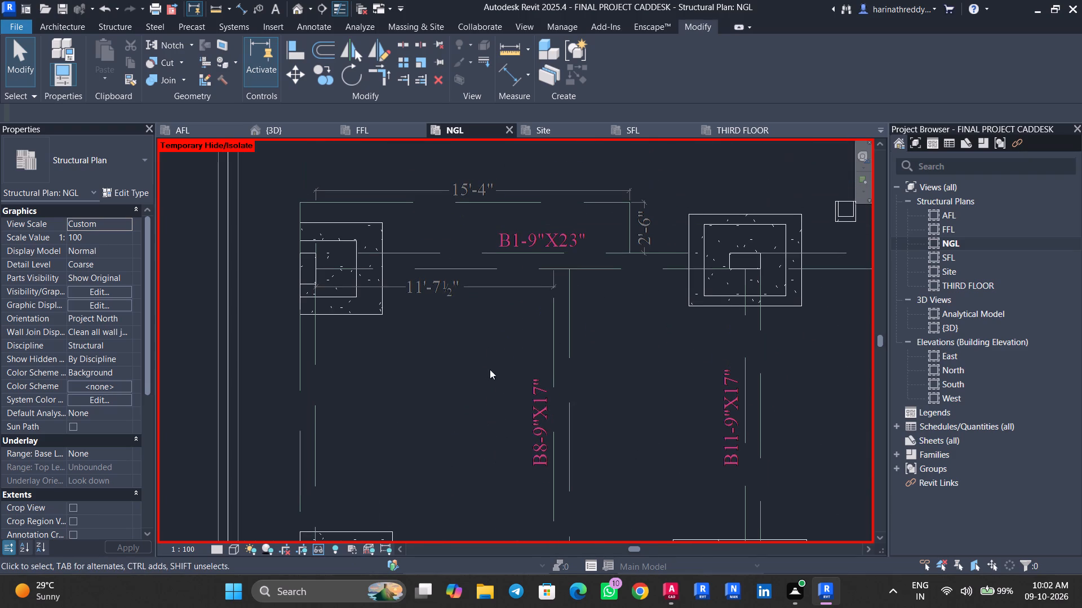
{"action": "scroll", "coordinate": [494, 356], "scroll_direction": "up", "scroll_amount": 2}
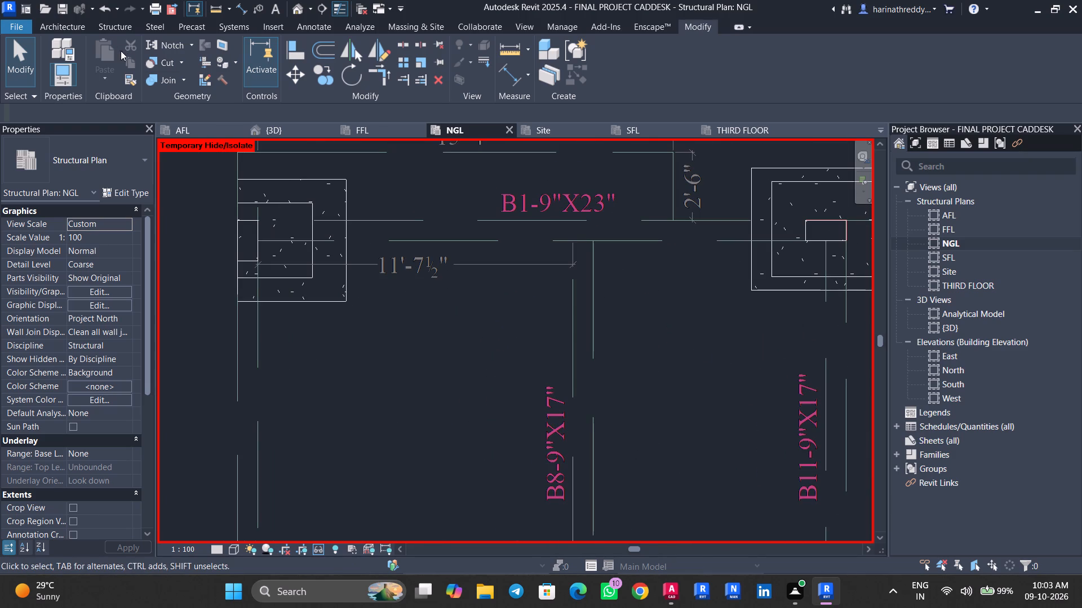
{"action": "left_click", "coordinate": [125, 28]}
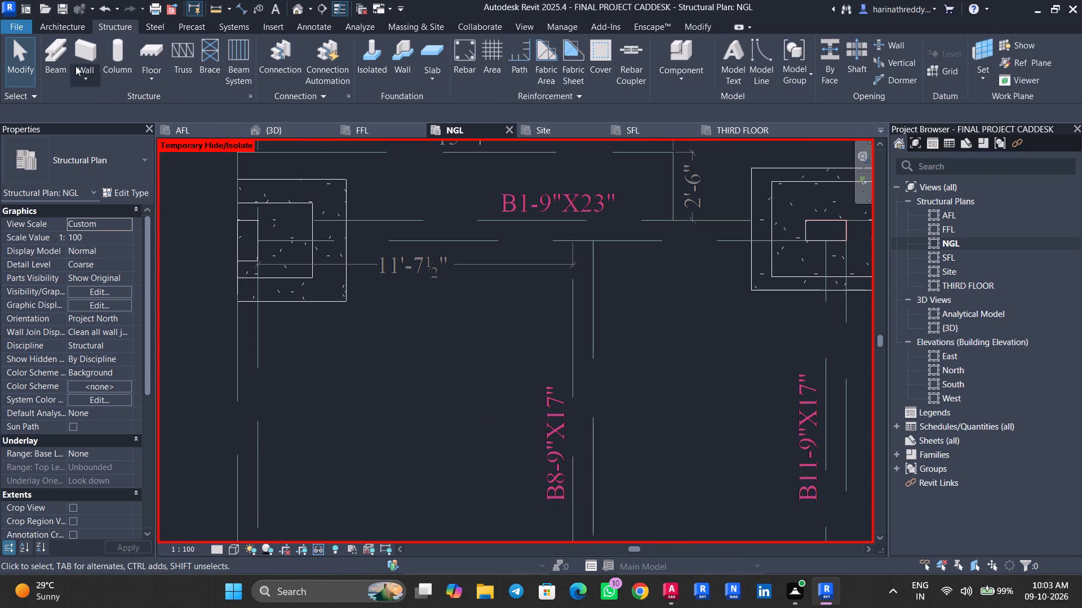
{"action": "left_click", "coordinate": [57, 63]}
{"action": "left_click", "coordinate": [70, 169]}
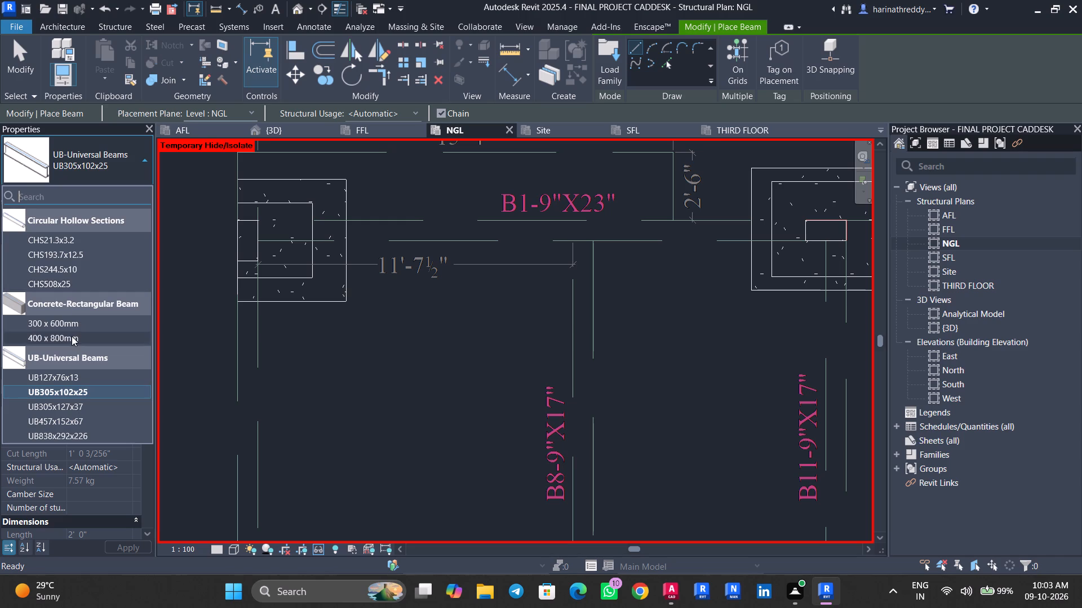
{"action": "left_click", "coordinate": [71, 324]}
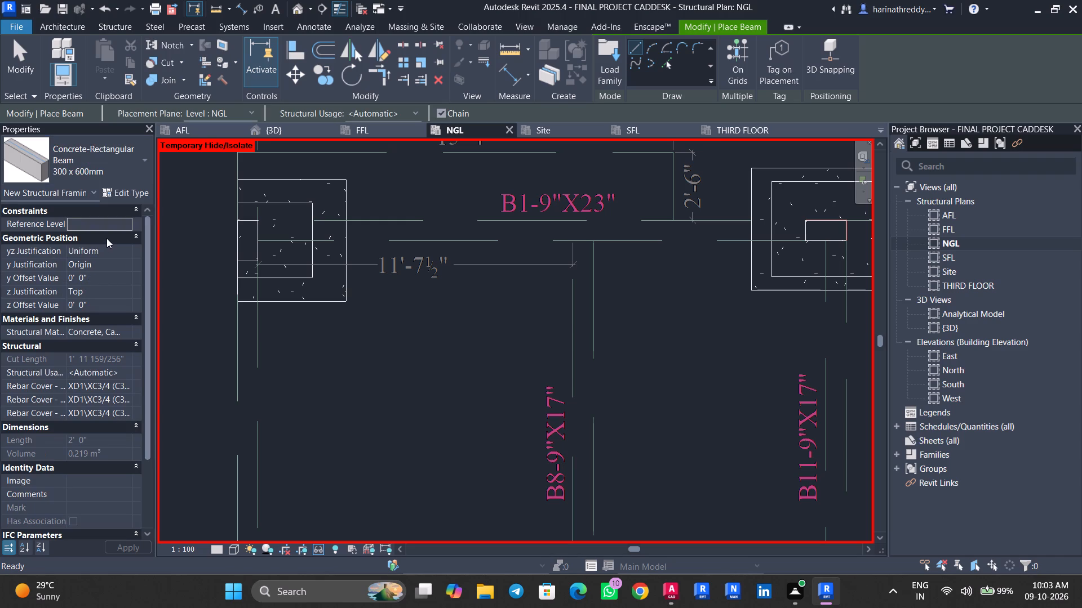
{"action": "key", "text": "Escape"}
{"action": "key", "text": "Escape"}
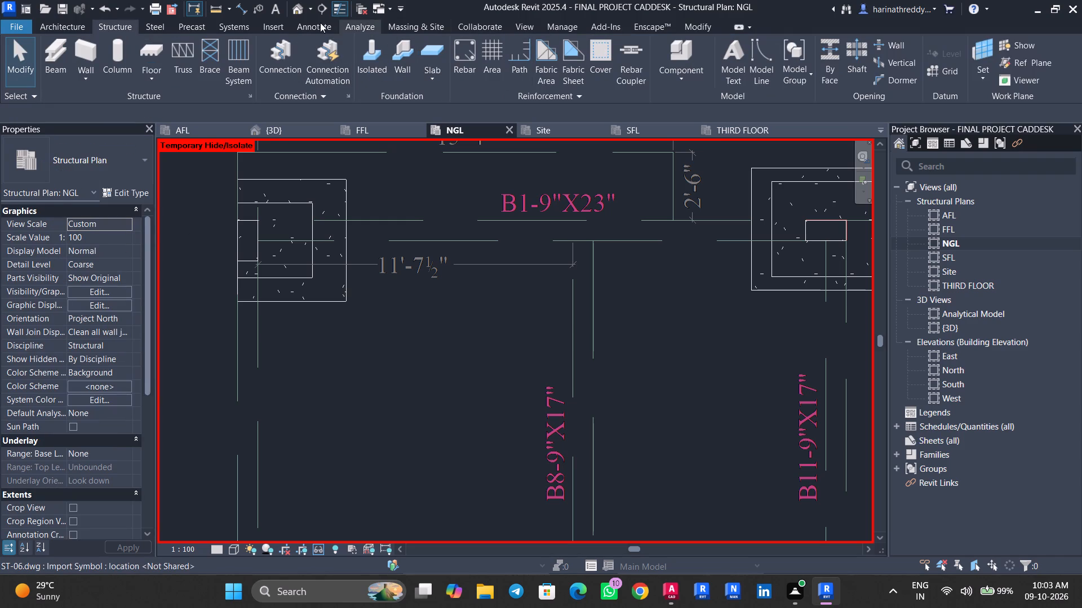
Search the Autodesk family library for BEAMS and load the Concrete - Rectangular Beam family.
{"action": "left_click", "coordinate": [269, 30]}
{"action": "left_click", "coordinate": [597, 68]}
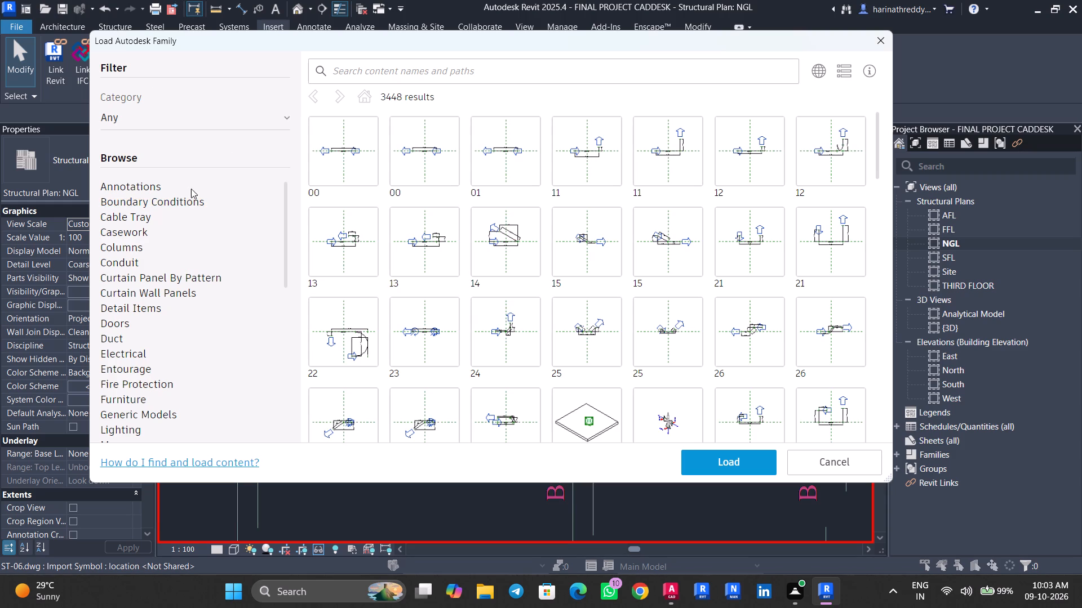
{"action": "left_click", "coordinate": [387, 74]}
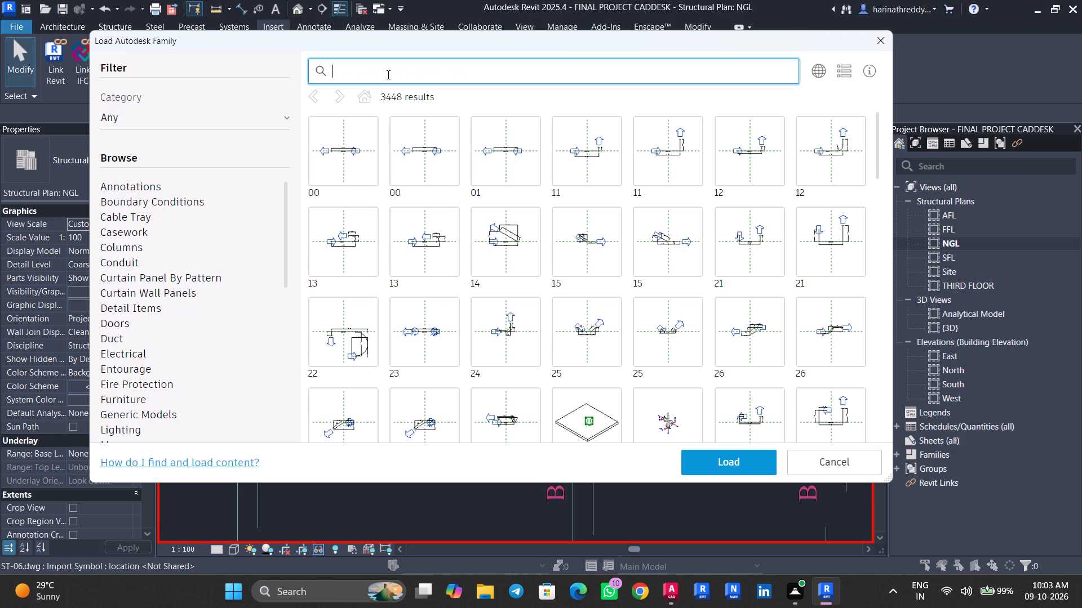
{"action": "type", "text": "BEAMS"}
{"action": "key", "text": "Return"}
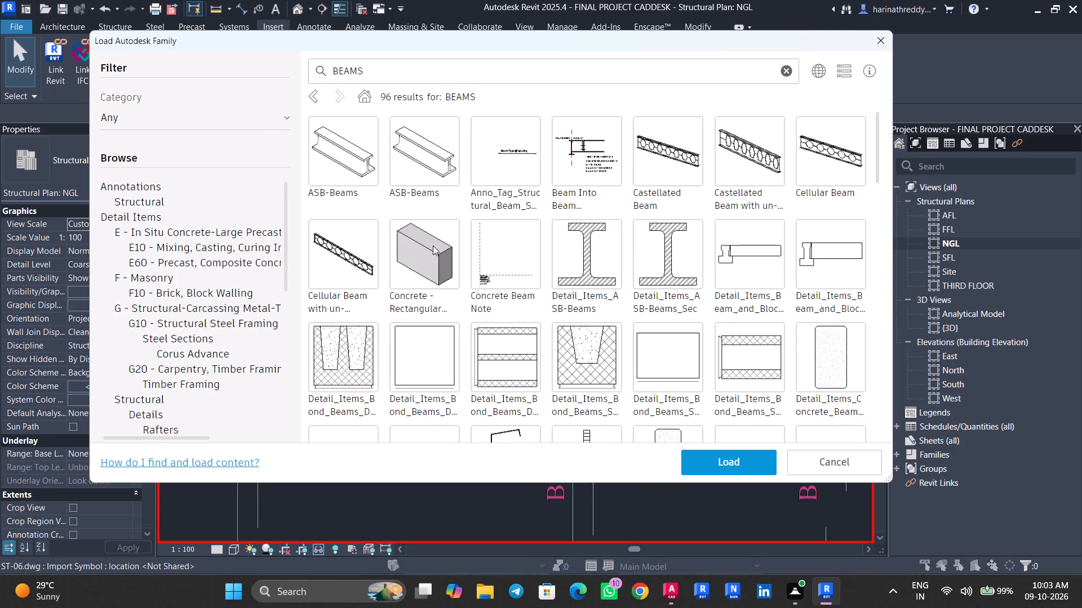
{"action": "left_click", "coordinate": [433, 245]}
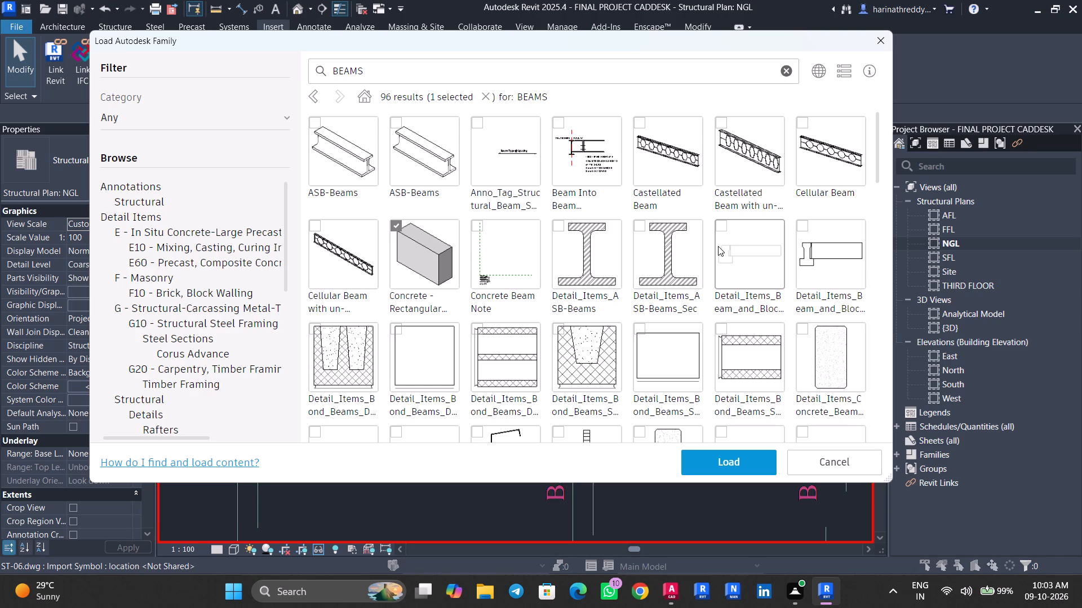
{"action": "scroll", "coordinate": [744, 243], "scroll_direction": "down", "scroll_amount": 1}
{"action": "scroll", "coordinate": [744, 244], "scroll_direction": "up", "scroll_amount": 1}
{"action": "scroll", "coordinate": [744, 244], "scroll_direction": "down", "scroll_amount": 1}
{"action": "scroll", "coordinate": [744, 244], "scroll_direction": "up", "scroll_amount": 1}
{"action": "scroll", "coordinate": [744, 245], "scroll_direction": "down", "scroll_amount": 10}
{"action": "scroll", "coordinate": [743, 248], "scroll_direction": "up", "scroll_amount": 9}
{"action": "scroll", "coordinate": [743, 248], "scroll_direction": "down", "scroll_amount": 1}
{"action": "scroll", "coordinate": [743, 248], "scroll_direction": "up", "scroll_amount": 6}
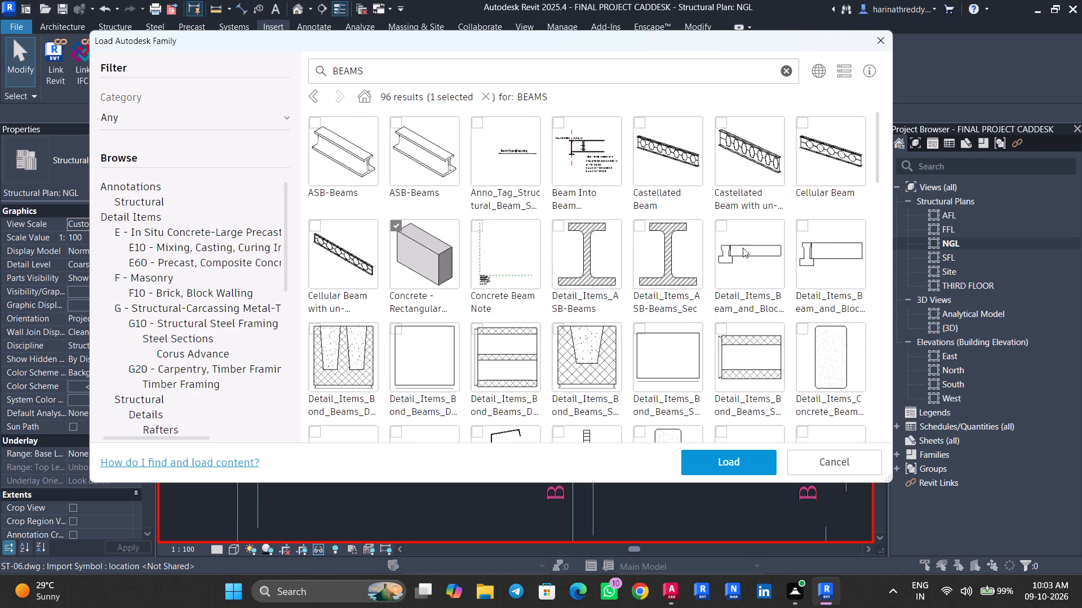
{"action": "scroll", "coordinate": [743, 248], "scroll_direction": "down", "scroll_amount": 7}
{"action": "scroll", "coordinate": [743, 248], "scroll_direction": "up", "scroll_amount": 1}
{"action": "scroll", "coordinate": [743, 248], "scroll_direction": "down", "scroll_amount": 1}
{"action": "scroll", "coordinate": [743, 248], "scroll_direction": "up", "scroll_amount": 2}
{"action": "scroll", "coordinate": [743, 248], "scroll_direction": "down", "scroll_amount": 5}
{"action": "scroll", "coordinate": [743, 248], "scroll_direction": "up", "scroll_amount": 1}
{"action": "scroll", "coordinate": [743, 248], "scroll_direction": "down", "scroll_amount": 3}
{"action": "scroll", "coordinate": [743, 248], "scroll_direction": "up", "scroll_amount": 2}
{"action": "scroll", "coordinate": [743, 248], "scroll_direction": "down", "scroll_amount": 9}
{"action": "scroll", "coordinate": [743, 248], "scroll_direction": "up", "scroll_amount": 1}
{"action": "scroll", "coordinate": [743, 248], "scroll_direction": "down", "scroll_amount": 2}
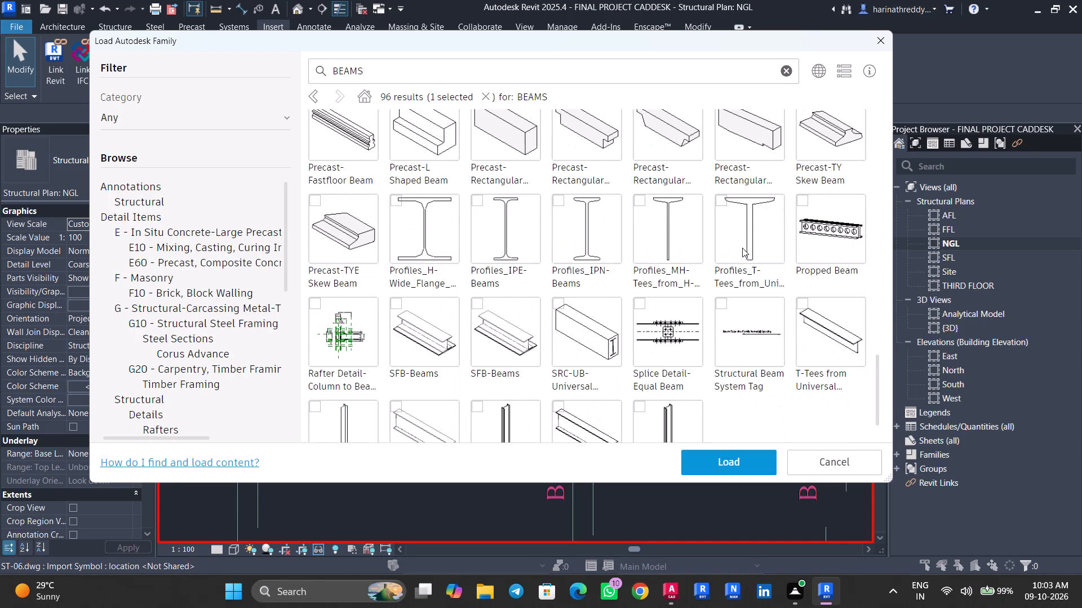
{"action": "left_click", "coordinate": [716, 458]}
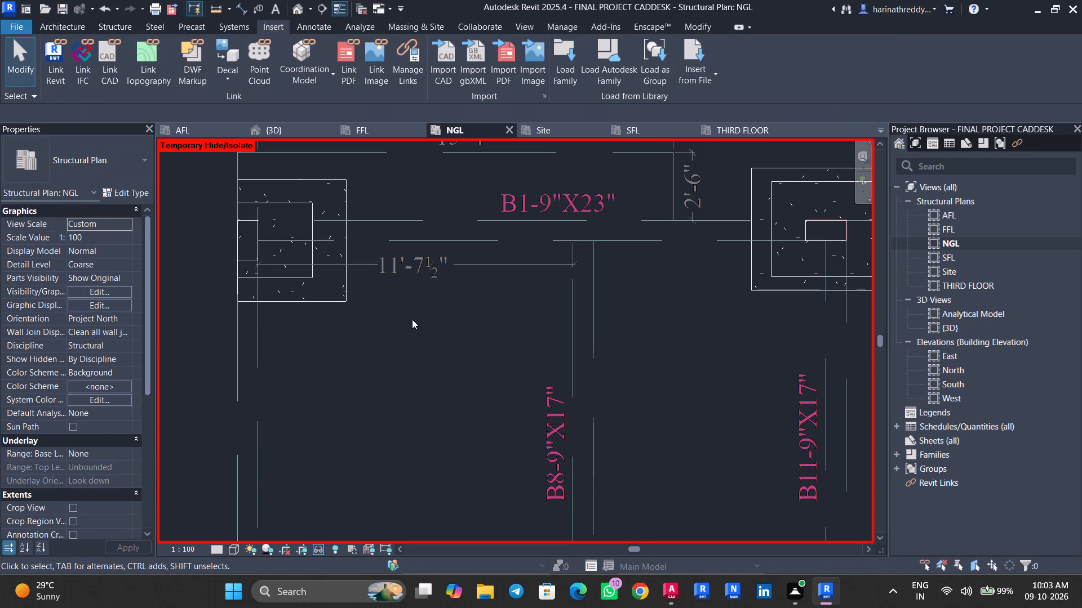
Duplicate the 400 x 800mm rectangular beam type as B1, with b set to 9" and h to 23".
{"action": "type", "text": "BM"}
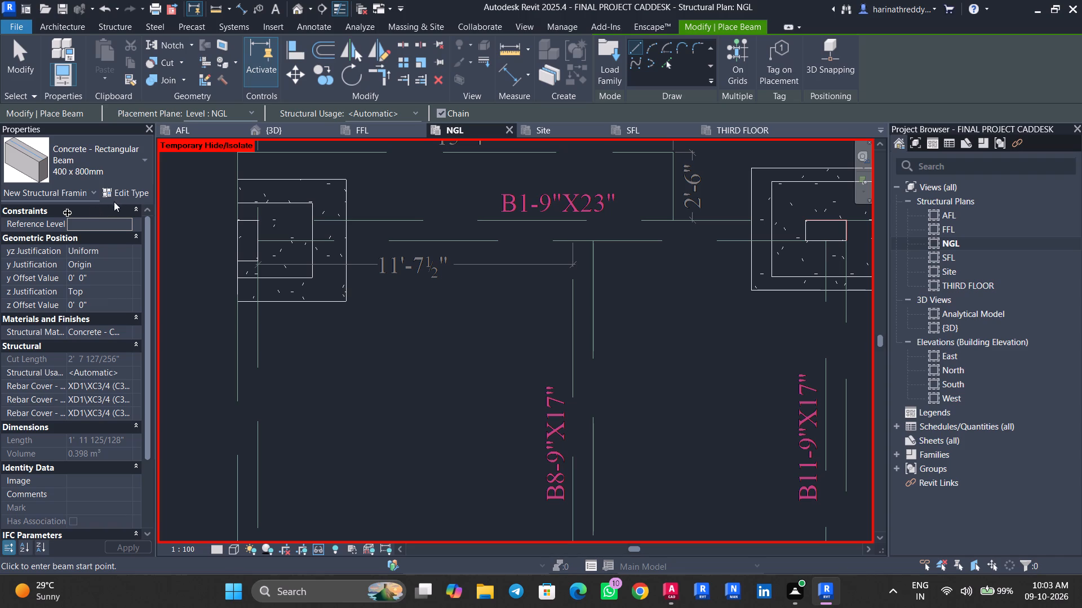
{"action": "left_click", "coordinate": [124, 190]}
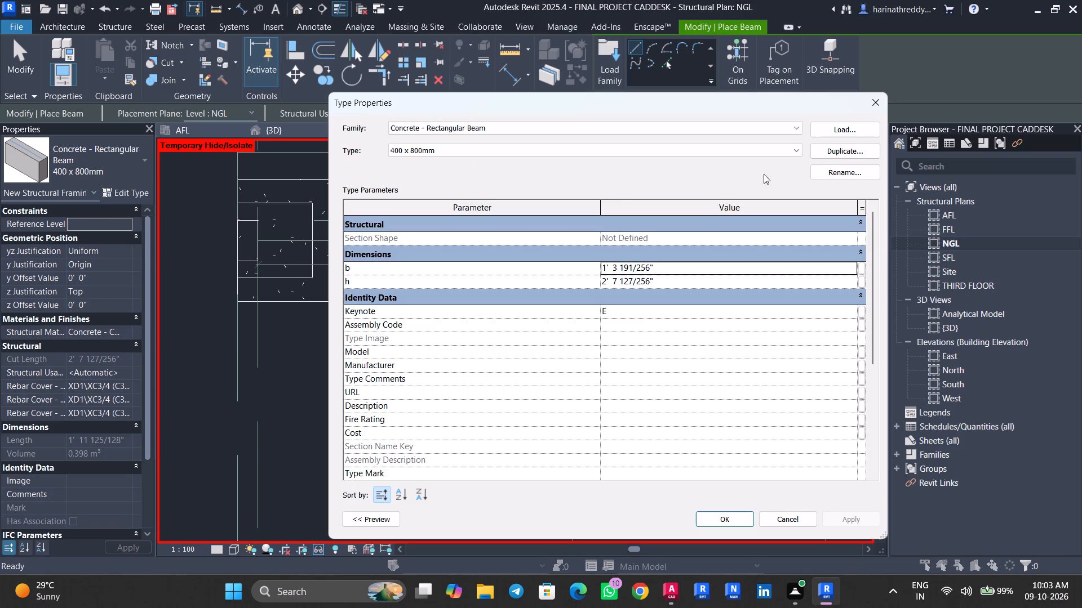
{"action": "left_click", "coordinate": [836, 155]}
{"action": "type", "text": "B1"}
{"action": "left_click", "coordinate": [802, 284]}
{"action": "left_click", "coordinate": [693, 265]}
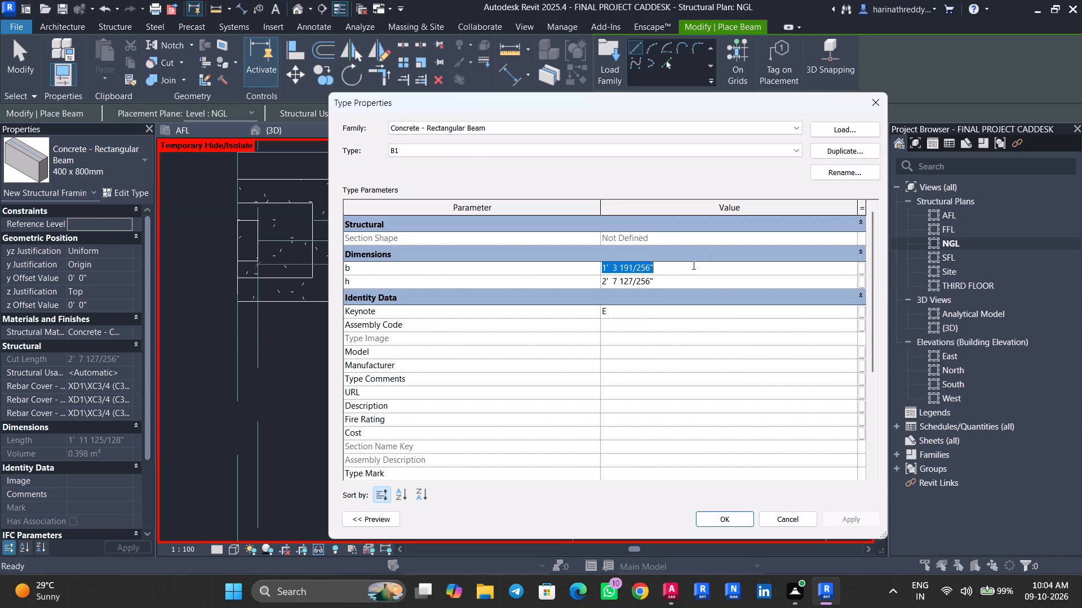
{"action": "type", "text": "9\""}
{"action": "key", "text": "Return"}
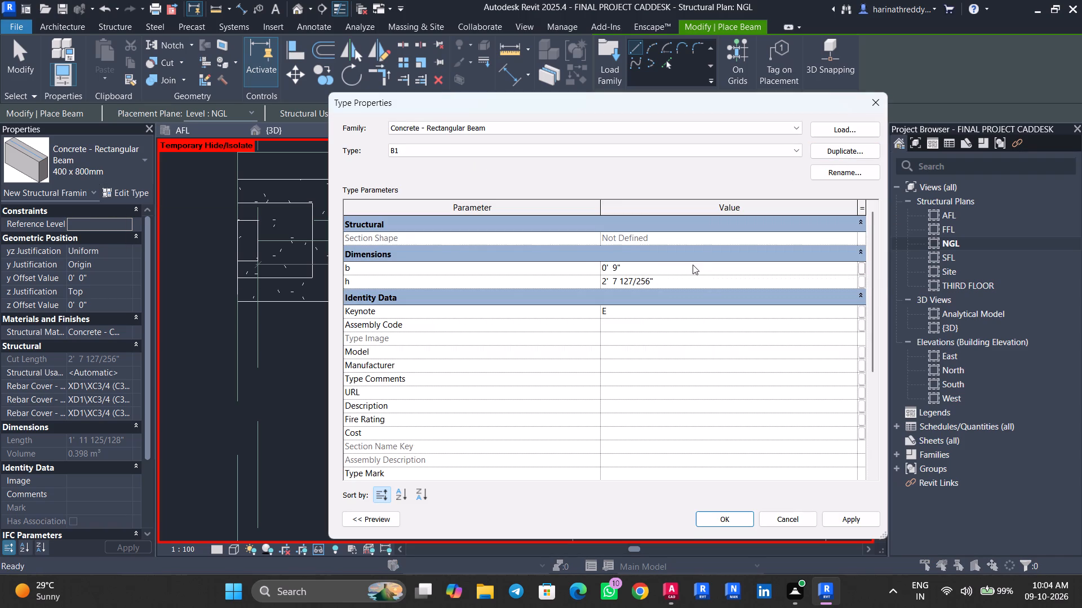
{"action": "left_click", "coordinate": [689, 277]}
{"action": "type", "text": "23\""}
{"action": "key", "text": "Return"}
{"action": "left_click", "coordinate": [849, 522]}
{"action": "left_click", "coordinate": [713, 518]}
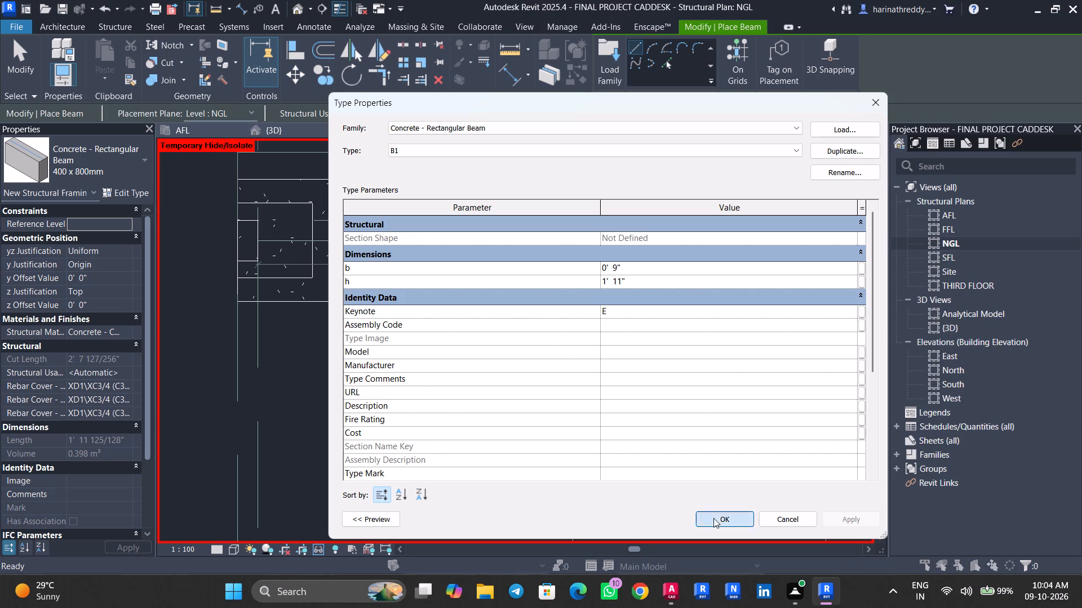
Place a B1 beam along the B1-9"X23" centreline from the upper corner footing's column to the upper middle footing's column.
{"action": "scroll", "coordinate": [258, 242], "scroll_direction": "up", "scroll_amount": 5}
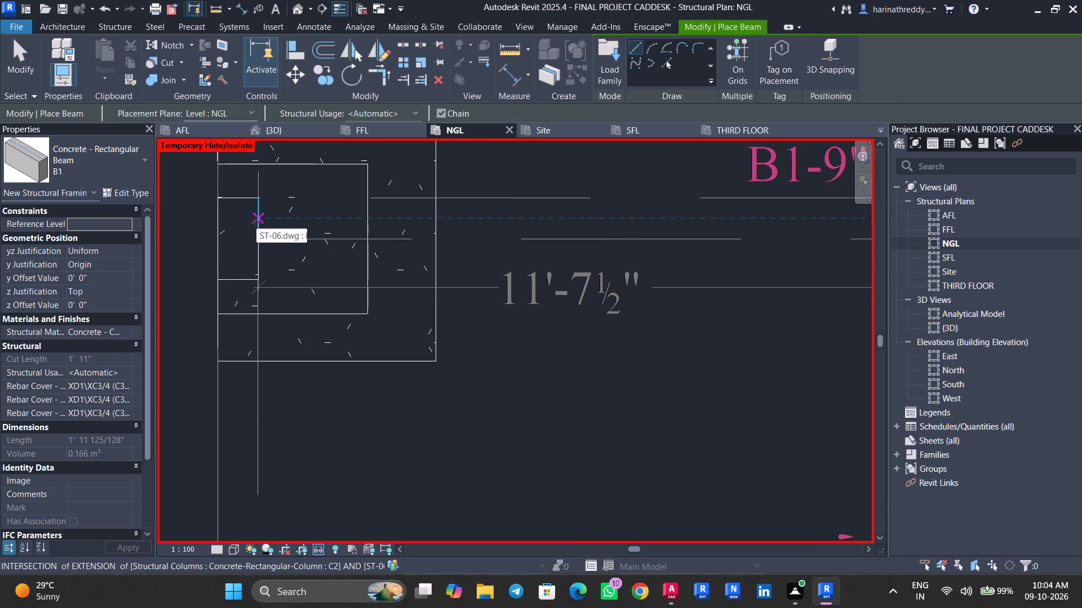
{"action": "left_click", "coordinate": [261, 223]}
{"action": "middle_click_drag", "start_coordinate": [471, 217], "coordinate": [188, 246]}
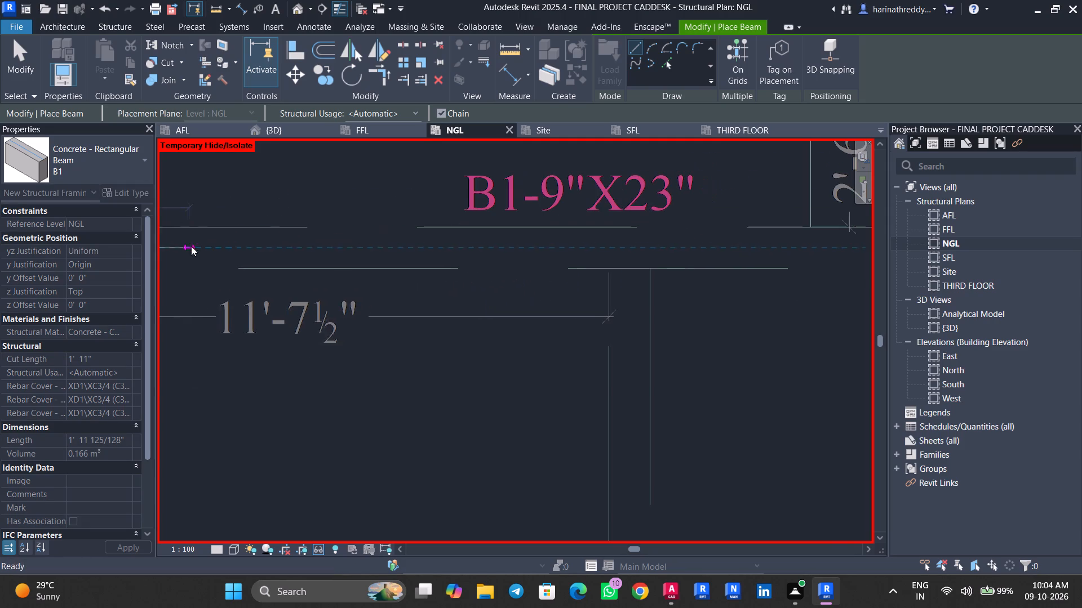
{"action": "middle_click_drag", "start_coordinate": [518, 238], "coordinate": [291, 244]}
{"action": "middle_click_drag", "start_coordinate": [669, 246], "coordinate": [476, 246]}
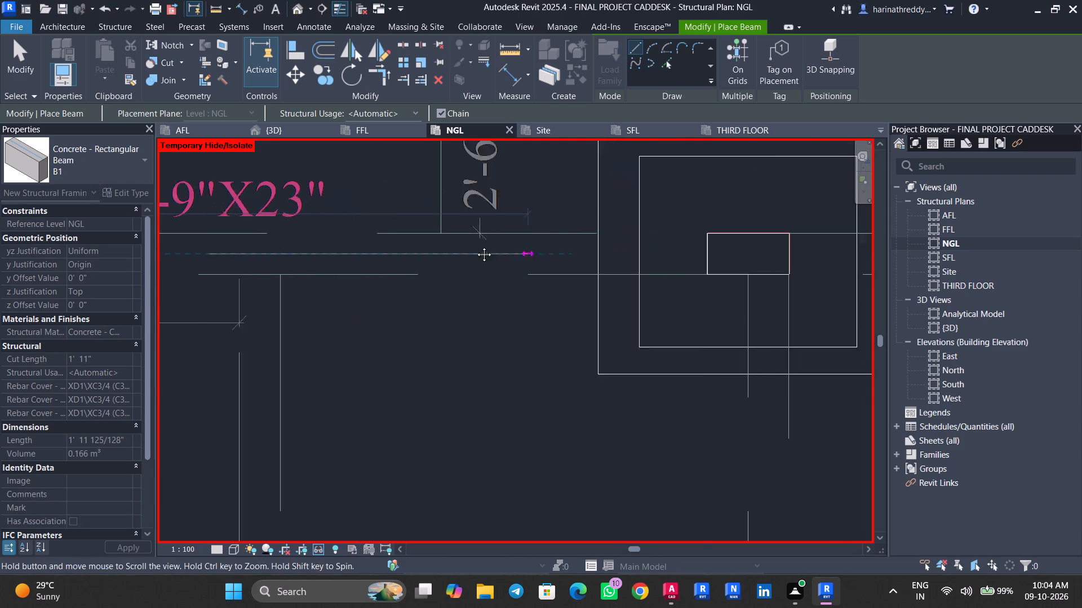
{"action": "middle_click_drag", "start_coordinate": [476, 246], "coordinate": [475, 247]}
{"action": "left_click", "coordinate": [655, 253]}
{"action": "key", "text": "Escape"}
{"action": "key", "text": "Escape"}
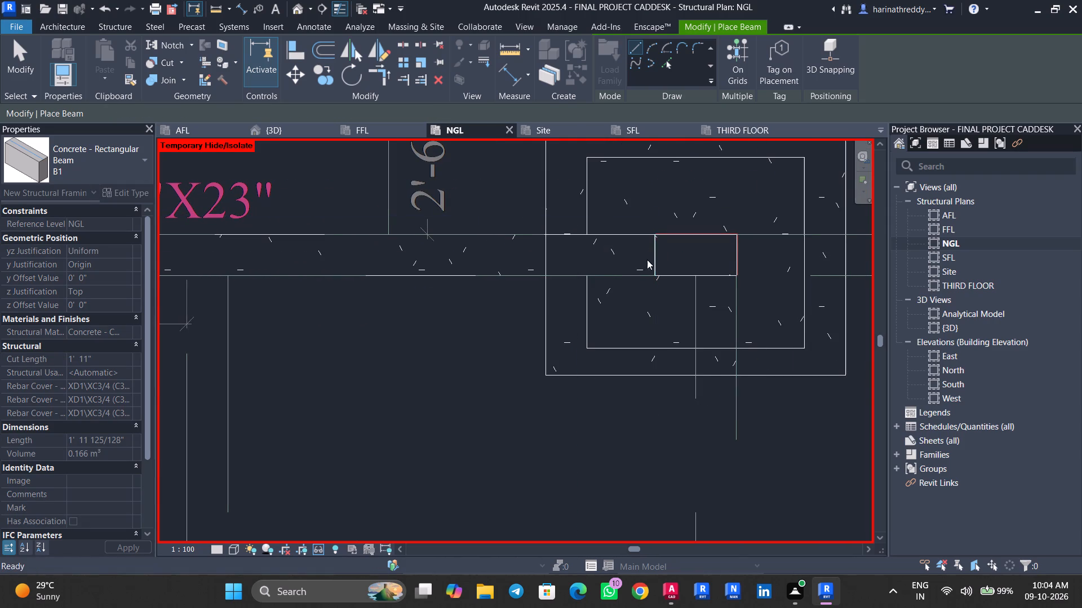
Extend the B1 beam's end at the upper middle footing to the centre of the C2 column.
{"action": "left_click", "coordinate": [627, 244]}
{"action": "scroll", "coordinate": [660, 252], "scroll_direction": "up", "scroll_amount": 5}
{"action": "left_click_drag", "start_coordinate": [651, 255], "coordinate": [712, 259]}
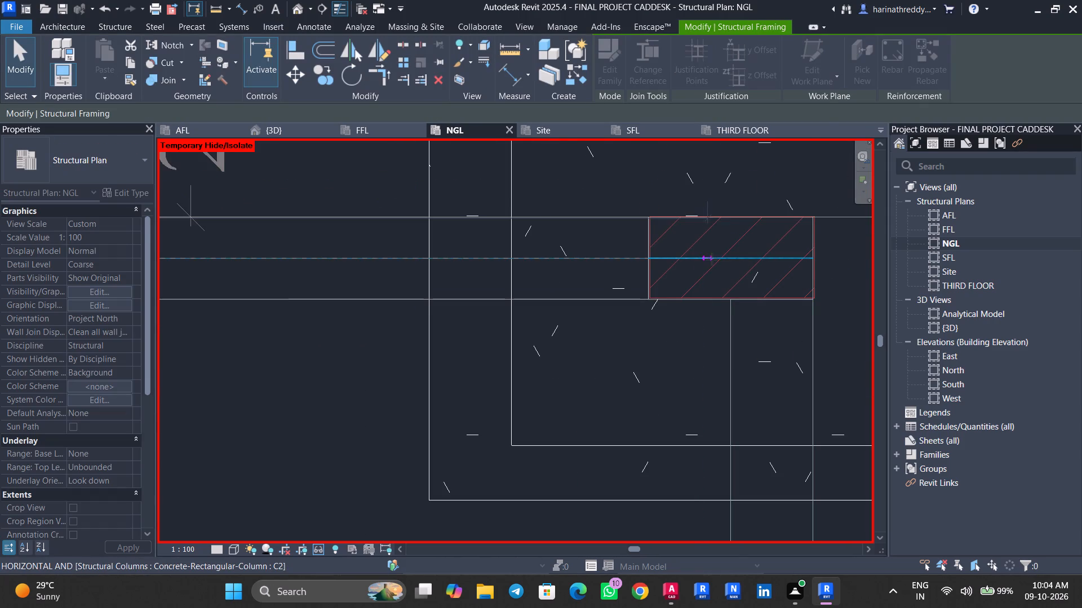
{"action": "left_click_drag", "start_coordinate": [712, 259], "coordinate": [734, 256]}
Extend the B1 beam's other end to the centreline of the C1 column on the F1 corner footing.
{"action": "scroll", "coordinate": [636, 315], "scroll_direction": "down", "scroll_amount": 4}
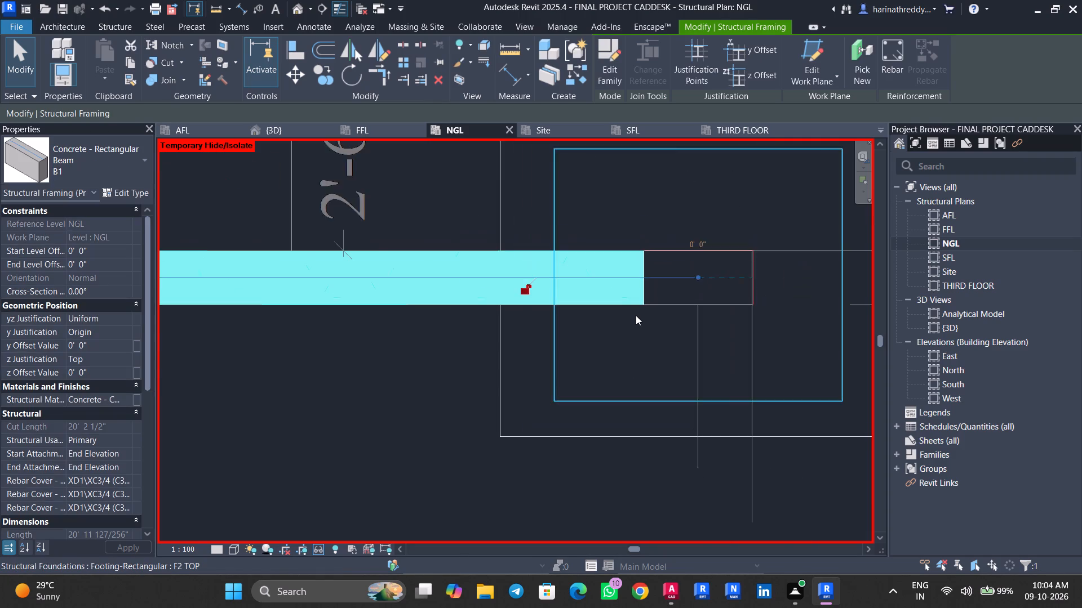
{"action": "scroll", "coordinate": [636, 315], "scroll_direction": "down", "scroll_amount": 3}
{"action": "scroll", "coordinate": [636, 315], "scroll_direction": "up", "scroll_amount": 1}
{"action": "scroll", "coordinate": [636, 315], "scroll_direction": "down", "scroll_amount": 1}
{"action": "scroll", "coordinate": [636, 315], "scroll_direction": "up", "scroll_amount": 1}
{"action": "middle_click_drag", "start_coordinate": [502, 338], "coordinate": [777, 321]}
{"action": "scroll", "coordinate": [497, 324], "scroll_direction": "up", "scroll_amount": 1}
{"action": "middle_click_drag", "start_coordinate": [498, 328], "coordinate": [842, 338]}
{"action": "middle_click_drag", "start_coordinate": [320, 329], "coordinate": [491, 317]}
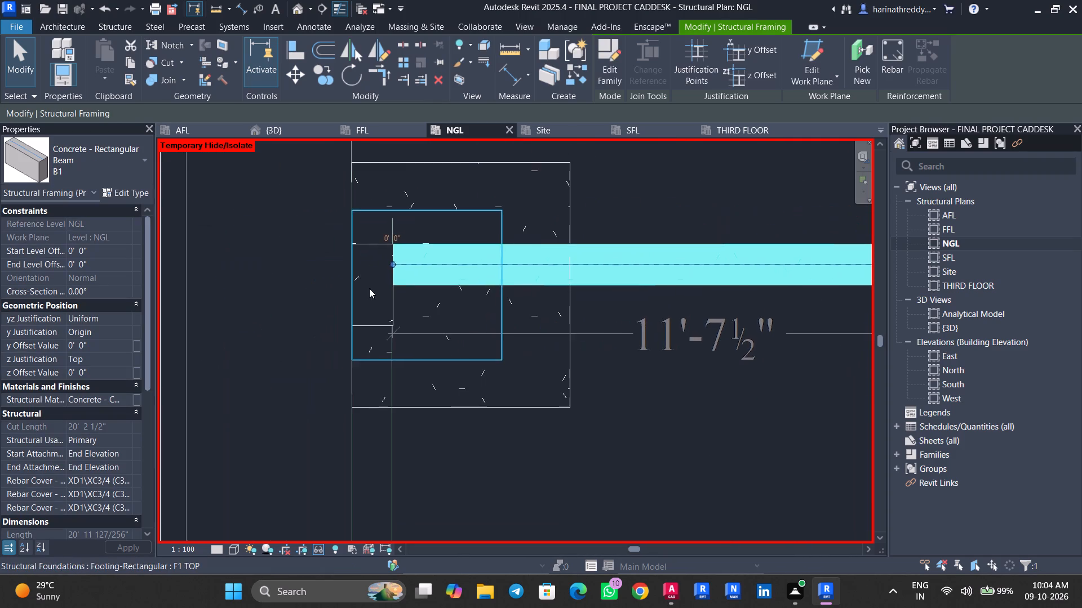
{"action": "scroll", "coordinate": [387, 271], "scroll_direction": "up", "scroll_amount": 3}
{"action": "scroll", "coordinate": [391, 271], "scroll_direction": "down", "scroll_amount": 1}
{"action": "scroll", "coordinate": [392, 271], "scroll_direction": "up", "scroll_amount": 1}
{"action": "left_click_drag", "start_coordinate": [394, 258], "coordinate": [358, 258]}
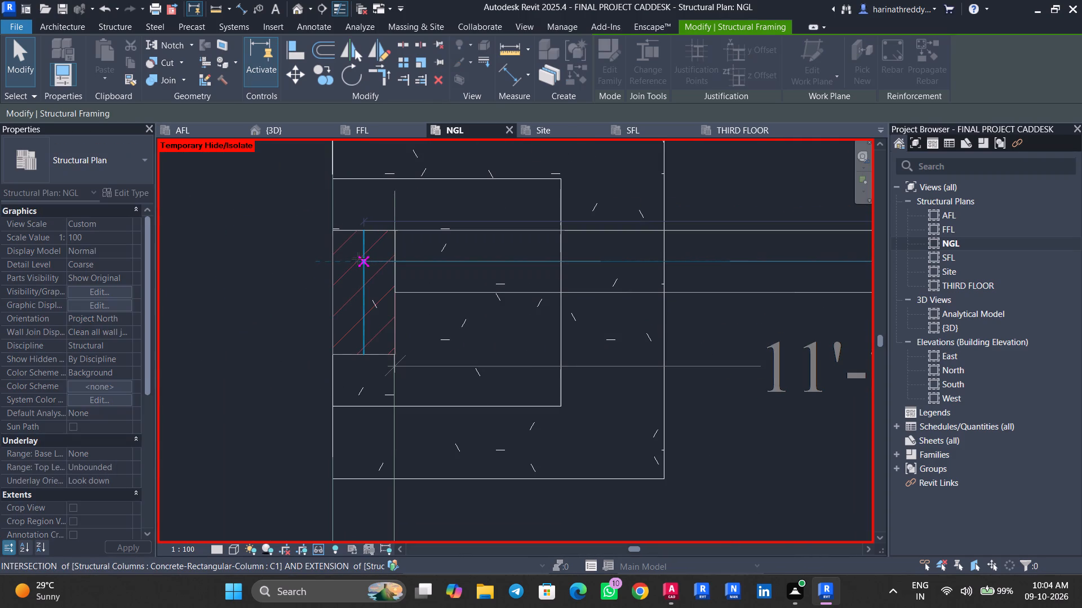
{"action": "left_click_drag", "start_coordinate": [358, 258], "coordinate": [365, 258]}
{"action": "key", "text": "Escape"}
{"action": "key", "text": "Escape"}
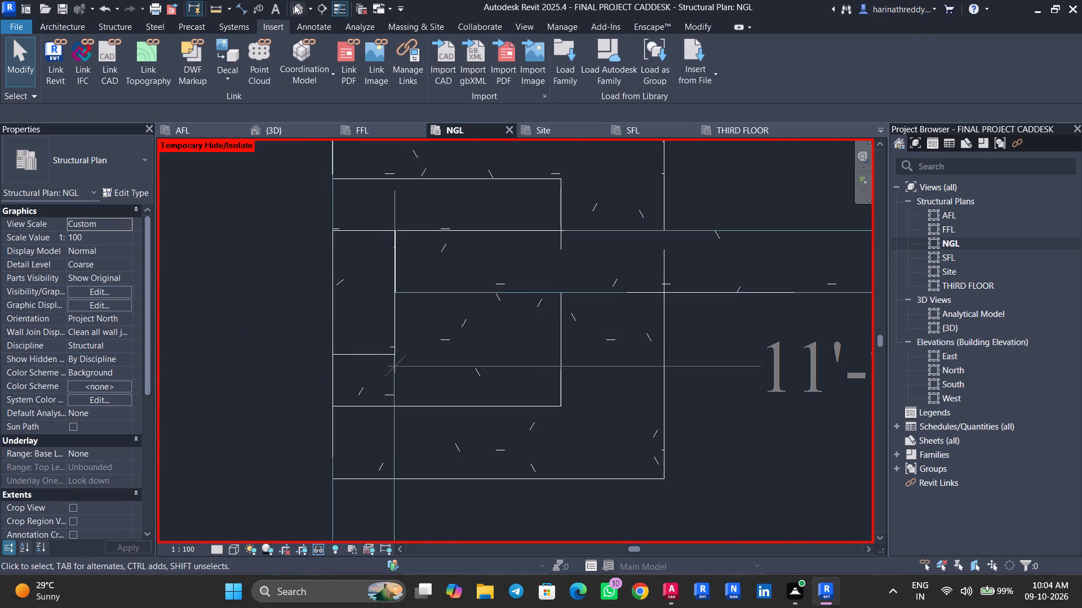
Examine the B1 beam in the 3D view, including its connection to both columns and its position above the footings.
{"action": "left_click", "coordinate": [296, 5]}
{"action": "scroll", "coordinate": [558, 331], "scroll_direction": "up", "scroll_amount": 1}
{"action": "scroll", "coordinate": [558, 331], "scroll_direction": "down", "scroll_amount": 2}
{"action": "scroll", "coordinate": [558, 333], "scroll_direction": "up", "scroll_amount": 1}
{"action": "scroll", "coordinate": [558, 333], "scroll_direction": "down", "scroll_amount": 7}
{"action": "middle_click_drag", "start_coordinate": [415, 378], "coordinate": [444, 372], "text": "shift"}
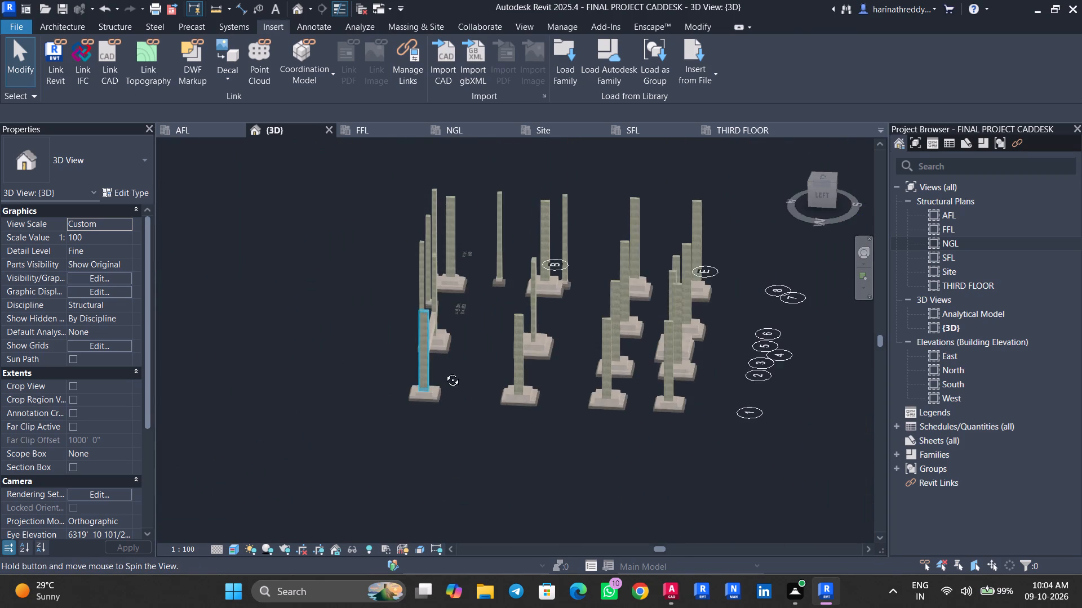
{"action": "middle_click_drag", "start_coordinate": [444, 372], "coordinate": [557, 348], "text": "shift"}
{"action": "scroll", "coordinate": [532, 450], "scroll_direction": "up", "scroll_amount": 6}
{"action": "scroll", "coordinate": [533, 432], "scroll_direction": "down", "scroll_amount": 1}
{"action": "scroll", "coordinate": [533, 432], "scroll_direction": "up", "scroll_amount": 3}
{"action": "middle_click_drag", "start_coordinate": [530, 409], "coordinate": [525, 406]}
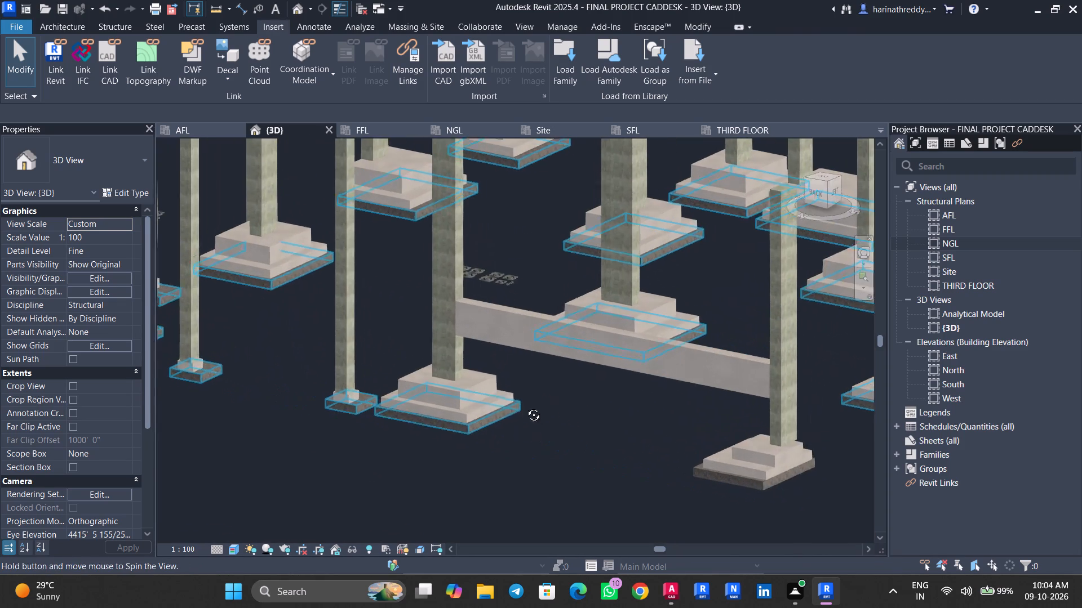
{"action": "middle_click_drag", "start_coordinate": [525, 406], "coordinate": [507, 391]}
{"action": "left_click", "coordinate": [514, 300]}
{"action": "scroll", "coordinate": [469, 326], "scroll_direction": "up", "scroll_amount": 3}
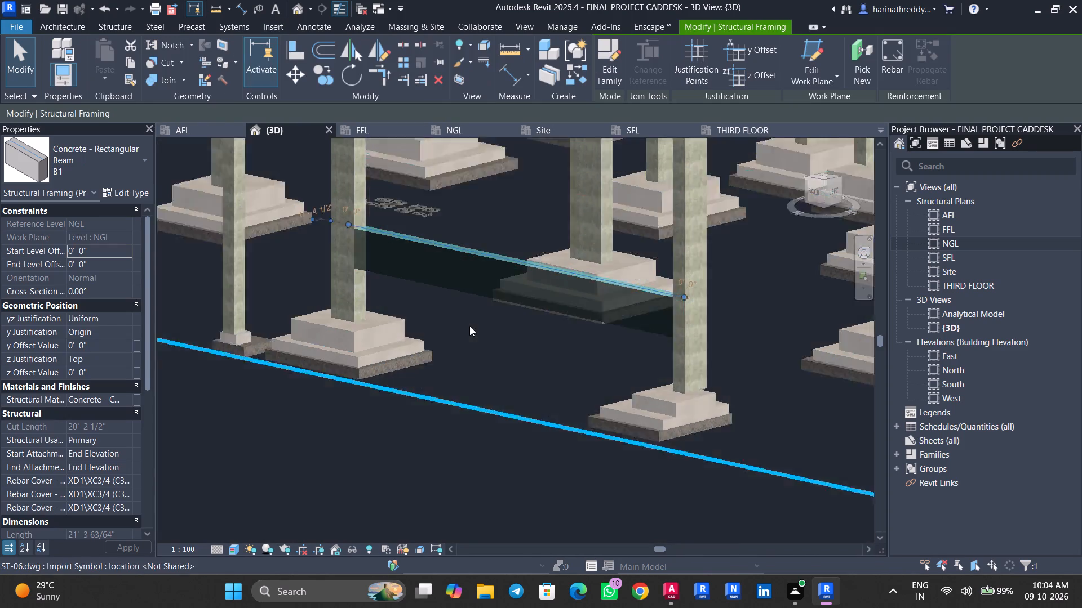
{"action": "scroll", "coordinate": [469, 326], "scroll_direction": "up", "scroll_amount": 3}
{"action": "key", "text": "Escape"}
{"action": "key", "text": "Escape"}
{"action": "scroll", "coordinate": [515, 369], "scroll_direction": "down", "scroll_amount": 6}
{"action": "scroll", "coordinate": [515, 369], "scroll_direction": "up", "scroll_amount": 1}
{"action": "middle_click_drag", "start_coordinate": [513, 369], "coordinate": [422, 369], "text": "shift"}
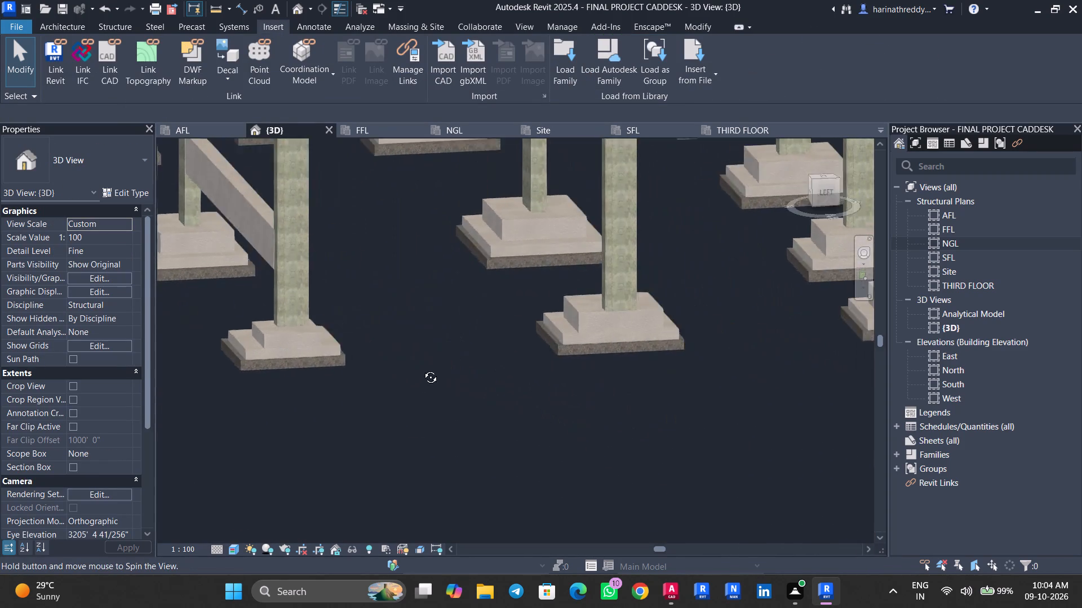
{"action": "middle_click_drag", "start_coordinate": [422, 369], "coordinate": [522, 404], "text": "shift"}
{"action": "scroll", "coordinate": [388, 391], "scroll_direction": "down", "scroll_amount": 3}
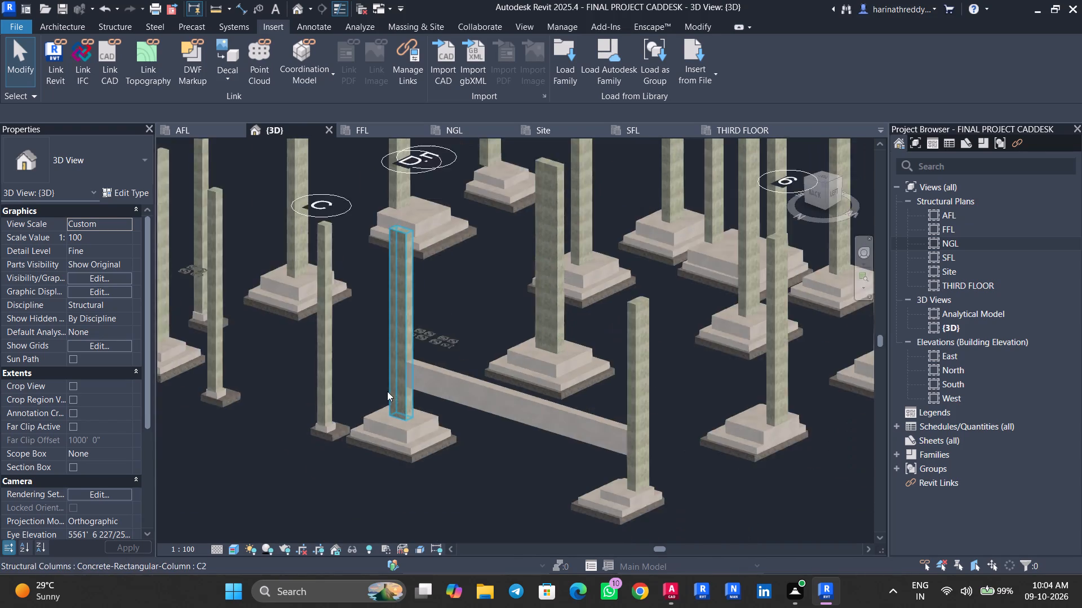
{"action": "scroll", "coordinate": [387, 391], "scroll_direction": "down", "scroll_amount": 5}
{"action": "middle_click_drag", "start_coordinate": [358, 451], "coordinate": [335, 518], "text": "shift"}
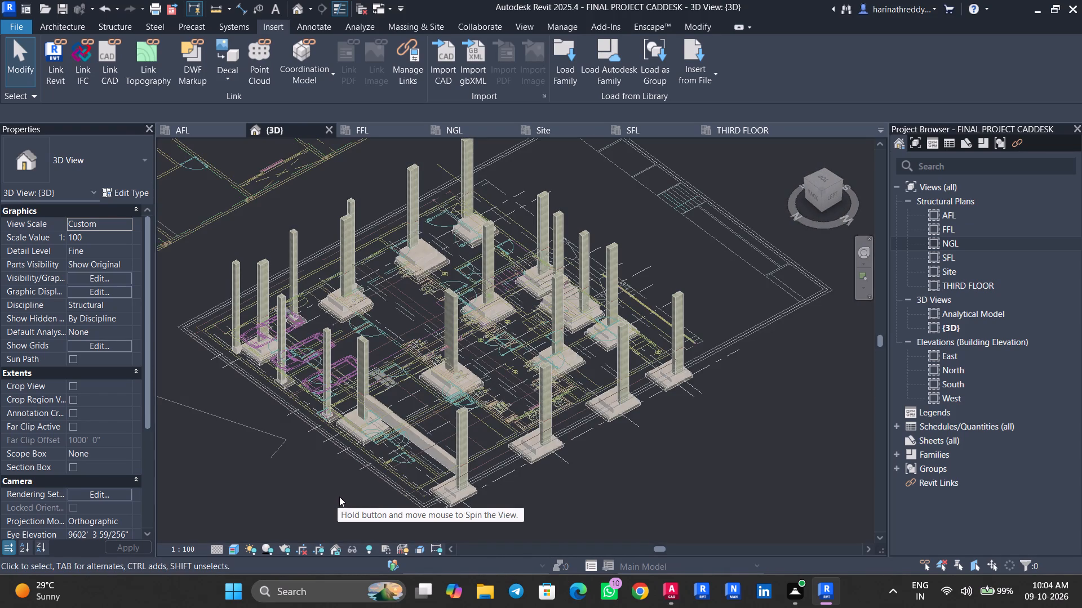
In the NGL plan, place another B1 beam from the upper middle footing's column centre to the column at the B12 line.
{"action": "double_click", "coordinate": [961, 244]}
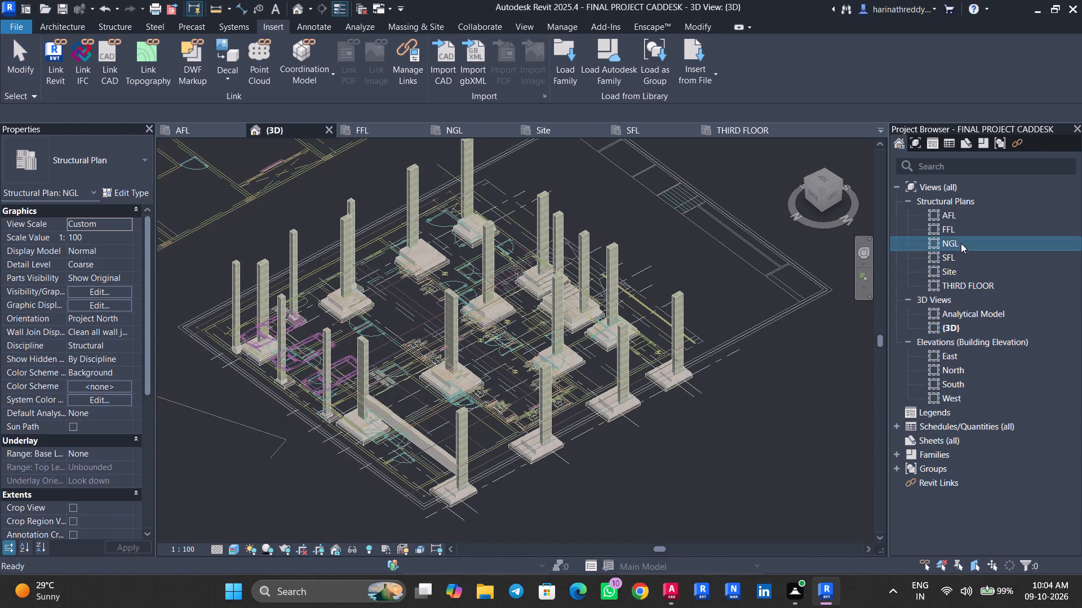
{"action": "scroll", "coordinate": [577, 343], "scroll_direction": "down", "scroll_amount": 11}
{"action": "middle_click_drag", "start_coordinate": [684, 360], "coordinate": [471, 364]}
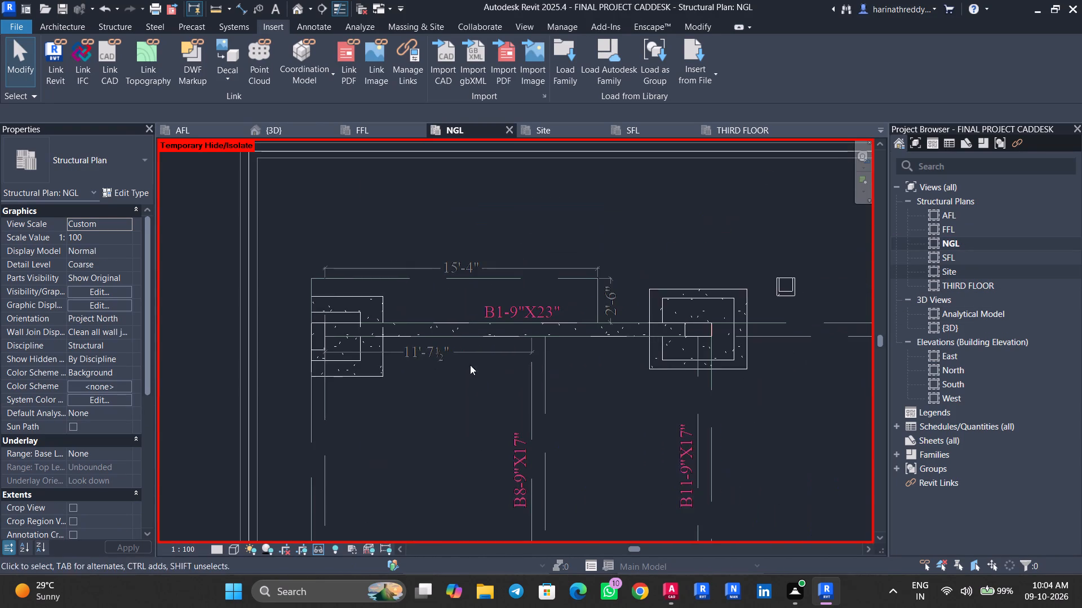
{"action": "middle_click_drag", "start_coordinate": [646, 379], "coordinate": [389, 386]}
{"action": "middle_click_drag", "start_coordinate": [656, 373], "coordinate": [620, 372]}
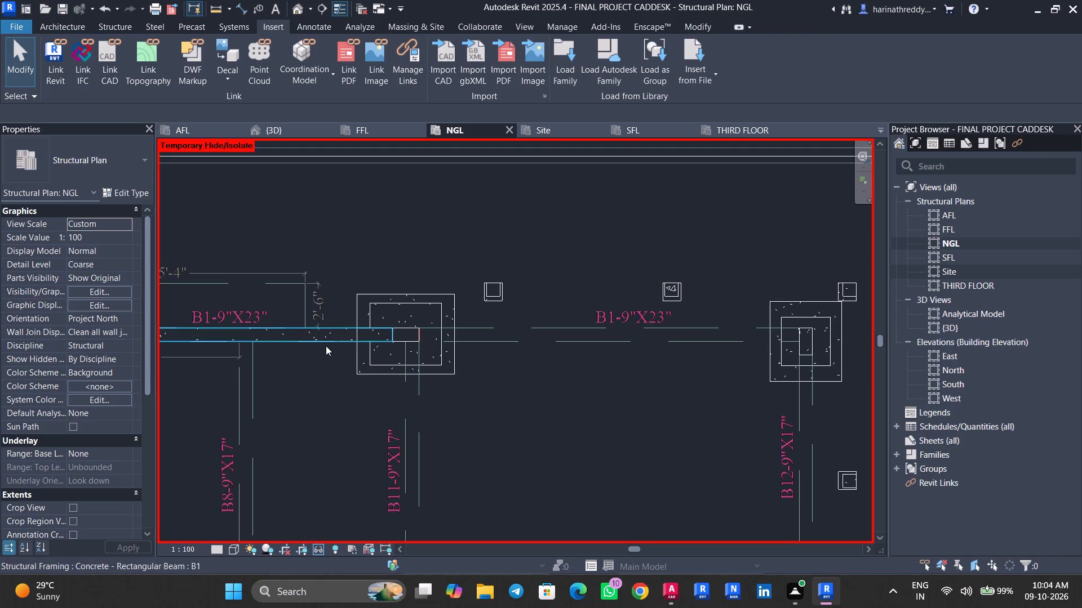
{"action": "left_click", "coordinate": [326, 345]}
{"action": "type", "text": "CS"}
{"action": "scroll", "coordinate": [423, 328], "scroll_direction": "up", "scroll_amount": 4}
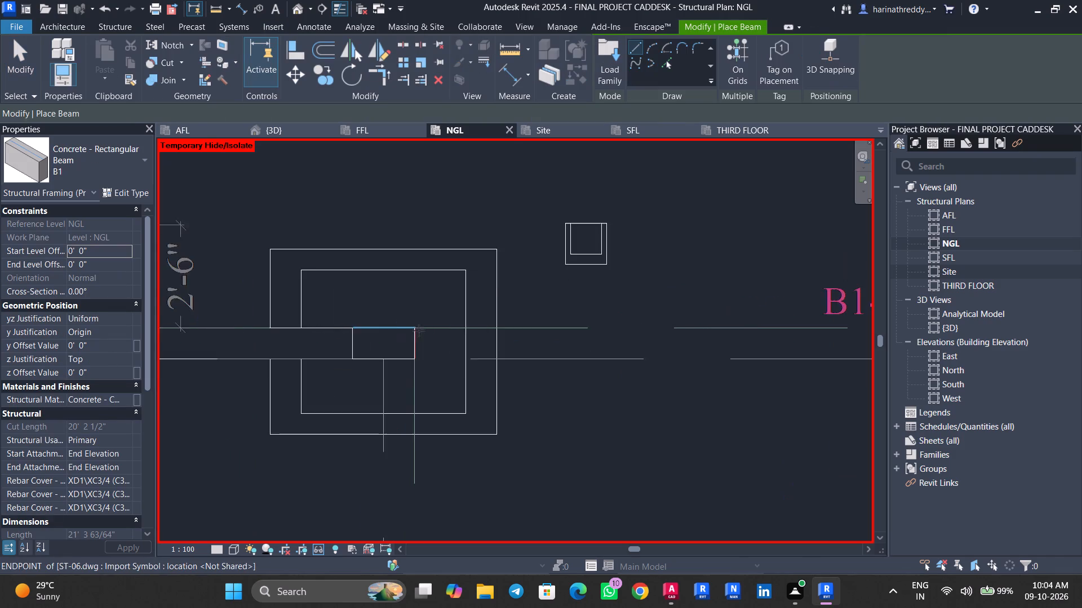
{"action": "scroll", "coordinate": [419, 330], "scroll_direction": "up", "scroll_amount": 4}
{"action": "scroll", "coordinate": [408, 334], "scroll_direction": "down", "scroll_amount": 1}
{"action": "left_click", "coordinate": [380, 344]}
{"action": "middle_click_drag", "start_coordinate": [638, 338], "coordinate": [325, 338]}
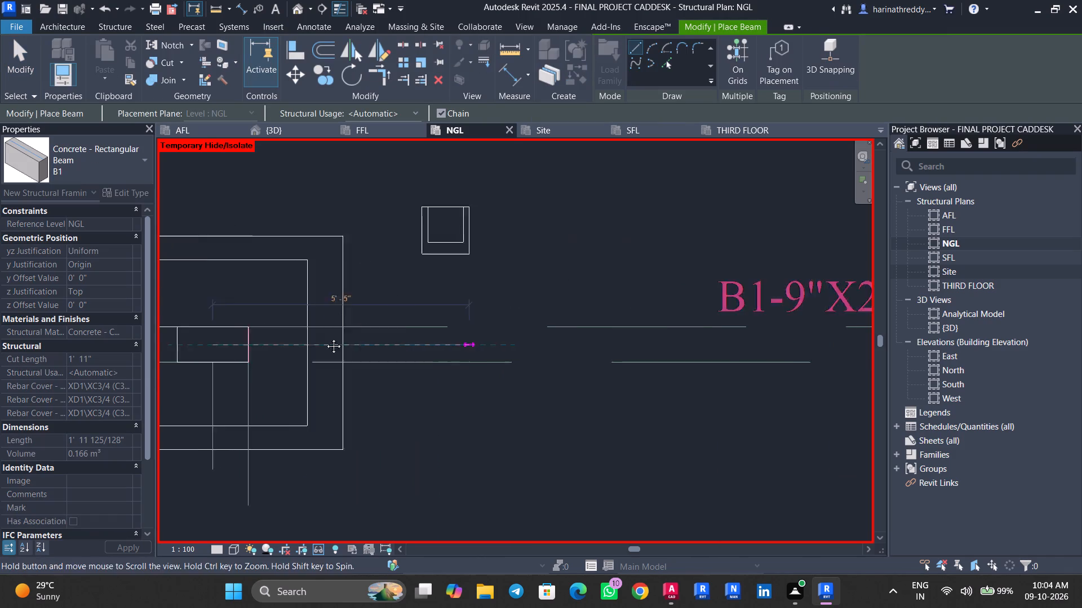
{"action": "middle_click_drag", "start_coordinate": [325, 338], "coordinate": [311, 338]}
{"action": "middle_click_drag", "start_coordinate": [639, 337], "coordinate": [369, 338]}
{"action": "middle_click_drag", "start_coordinate": [644, 355], "coordinate": [445, 354]}
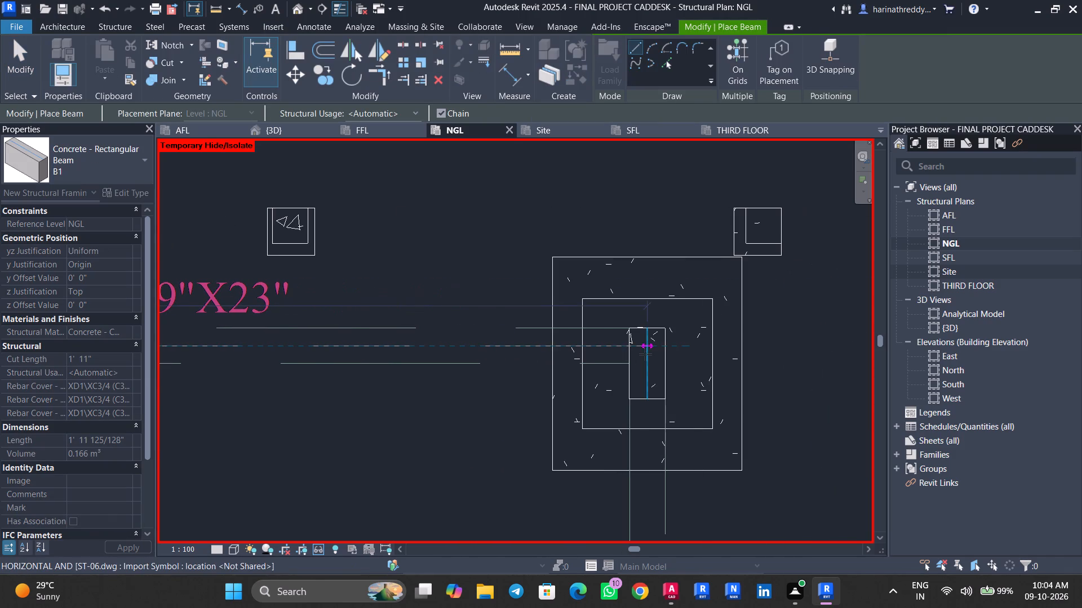
{"action": "left_click", "coordinate": [645, 354]}
{"action": "key", "text": "Escape"}
{"action": "key", "text": "Escape"}
{"action": "key", "text": "Escape"}
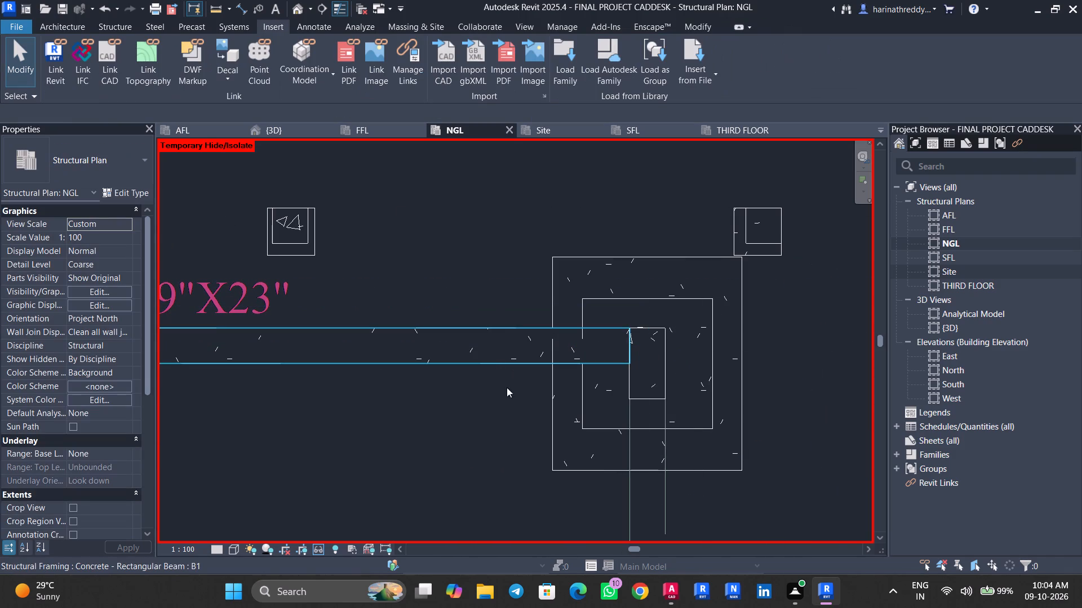
Examine the beam labels and spans below the B1 row in the NGL plan, including B8, B11, B12 and B2.
{"action": "scroll", "coordinate": [515, 397], "scroll_direction": "down", "scroll_amount": 5}
{"action": "middle_click_drag", "start_coordinate": [510, 423], "coordinate": [525, 321]}
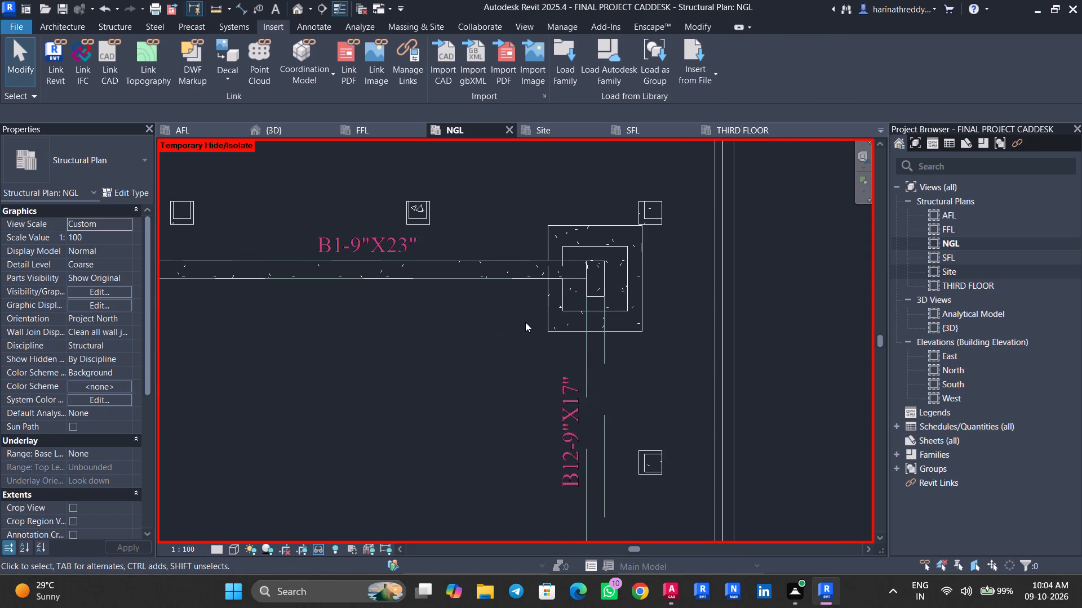
{"action": "scroll", "coordinate": [407, 336], "scroll_direction": "down", "scroll_amount": 1}
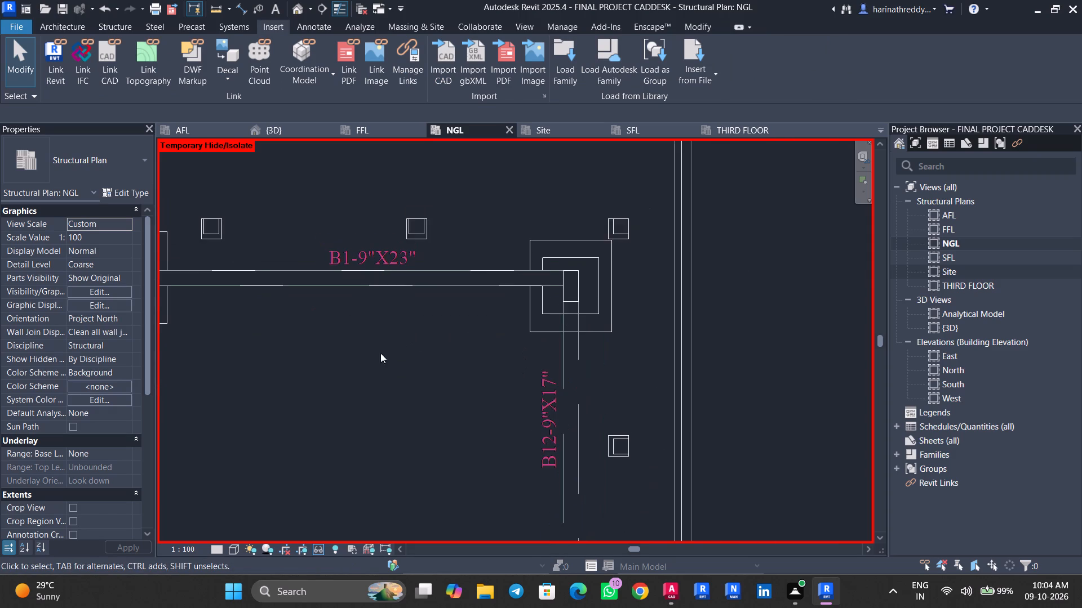
{"action": "middle_click_drag", "start_coordinate": [382, 354], "coordinate": [651, 310]}
{"action": "middle_click_drag", "start_coordinate": [500, 326], "coordinate": [710, 305]}
{"action": "middle_click_drag", "start_coordinate": [516, 357], "coordinate": [723, 320]}
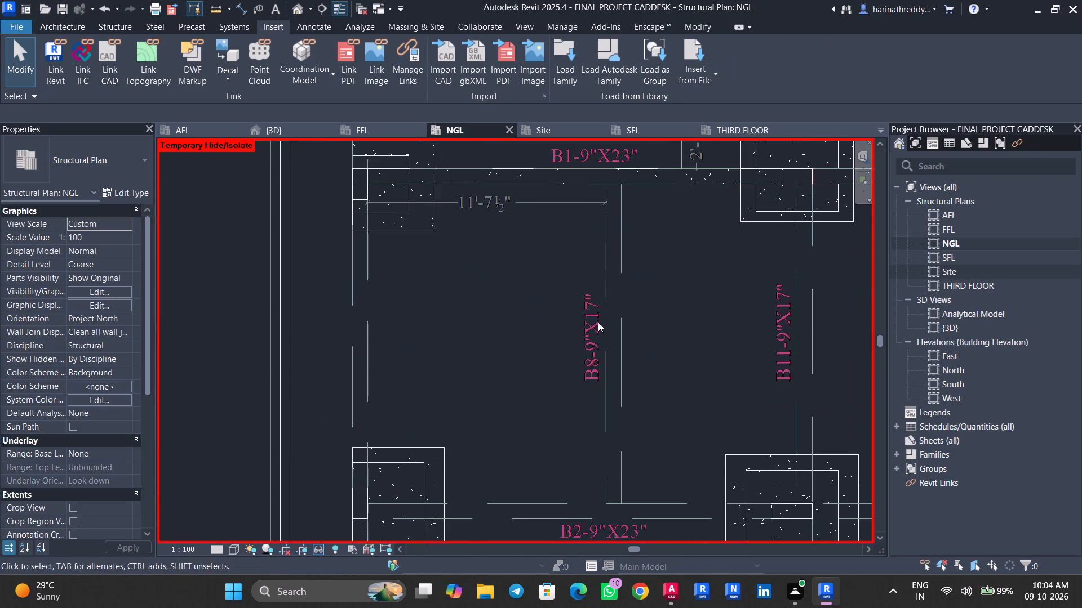
{"action": "middle_click_drag", "start_coordinate": [490, 339], "coordinate": [512, 243]}
{"action": "scroll", "coordinate": [512, 243], "scroll_direction": "down", "scroll_amount": 4}
{"action": "middle_click_drag", "start_coordinate": [512, 272], "coordinate": [563, 200]}
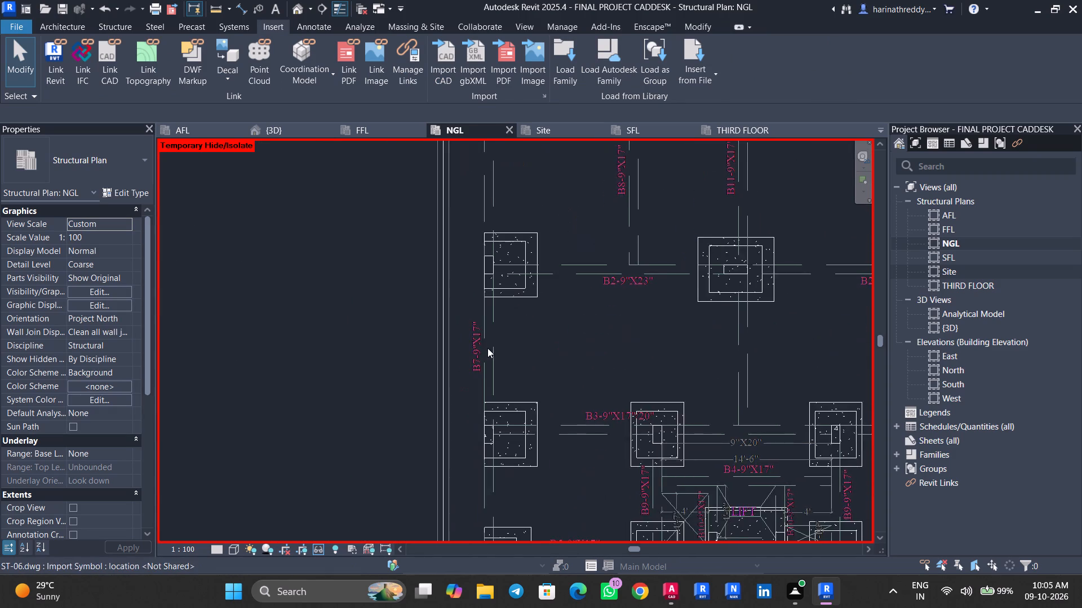
{"action": "scroll", "coordinate": [487, 348], "scroll_direction": "up", "scroll_amount": 5}
{"action": "scroll", "coordinate": [528, 322], "scroll_direction": "up", "scroll_amount": 1}
{"action": "scroll", "coordinate": [528, 322], "scroll_direction": "down", "scroll_amount": 4}
{"action": "middle_click_drag", "start_coordinate": [600, 288], "coordinate": [493, 418]}
{"action": "middle_click_drag", "start_coordinate": [531, 342], "coordinate": [478, 408]}
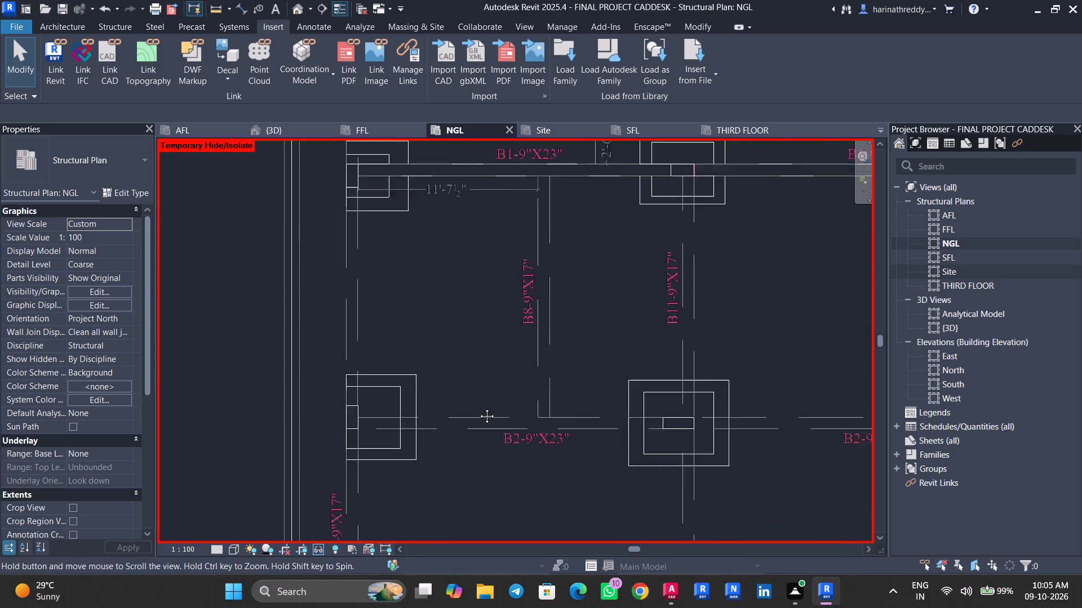
{"action": "middle_click_drag", "start_coordinate": [478, 408], "coordinate": [451, 348]}
{"action": "scroll", "coordinate": [437, 392], "scroll_direction": "up", "scroll_amount": 2}
{"action": "middle_click_drag", "start_coordinate": [437, 392], "coordinate": [437, 359]}
{"action": "scroll", "coordinate": [437, 359], "scroll_direction": "up", "scroll_amount": 1}
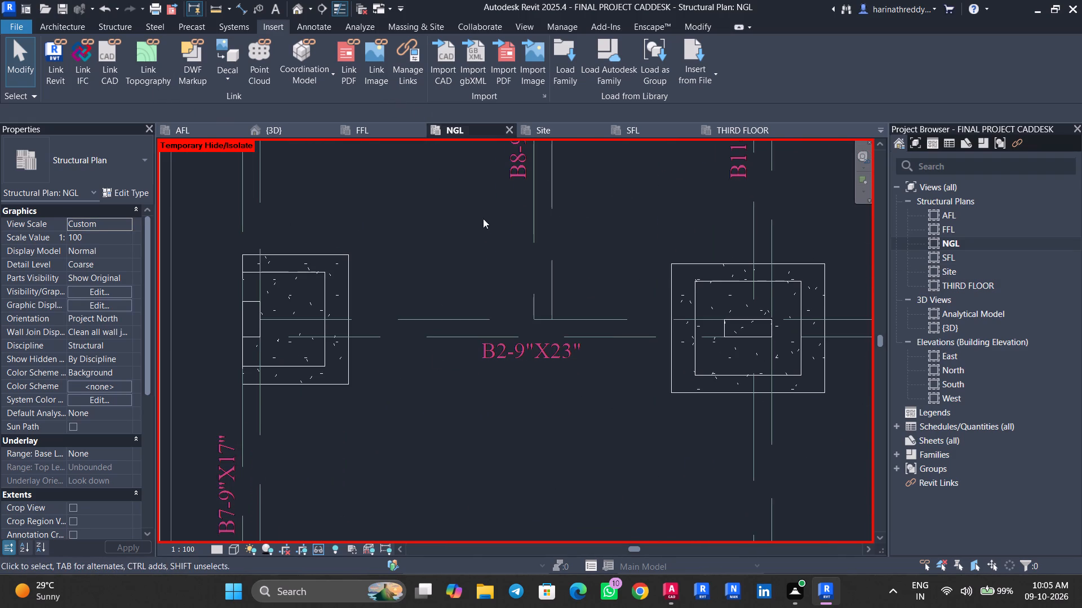
{"action": "scroll", "coordinate": [481, 240], "scroll_direction": "down", "scroll_amount": 3}
{"action": "middle_click_drag", "start_coordinate": [478, 230], "coordinate": [437, 400]}
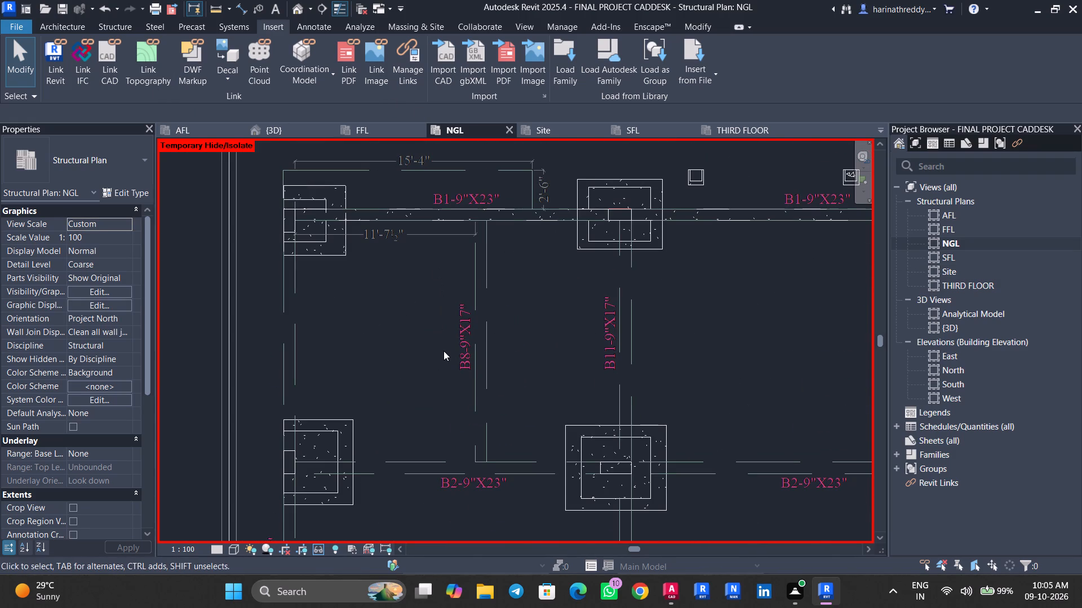
{"action": "middle_click_drag", "start_coordinate": [444, 351], "coordinate": [153, 322]}
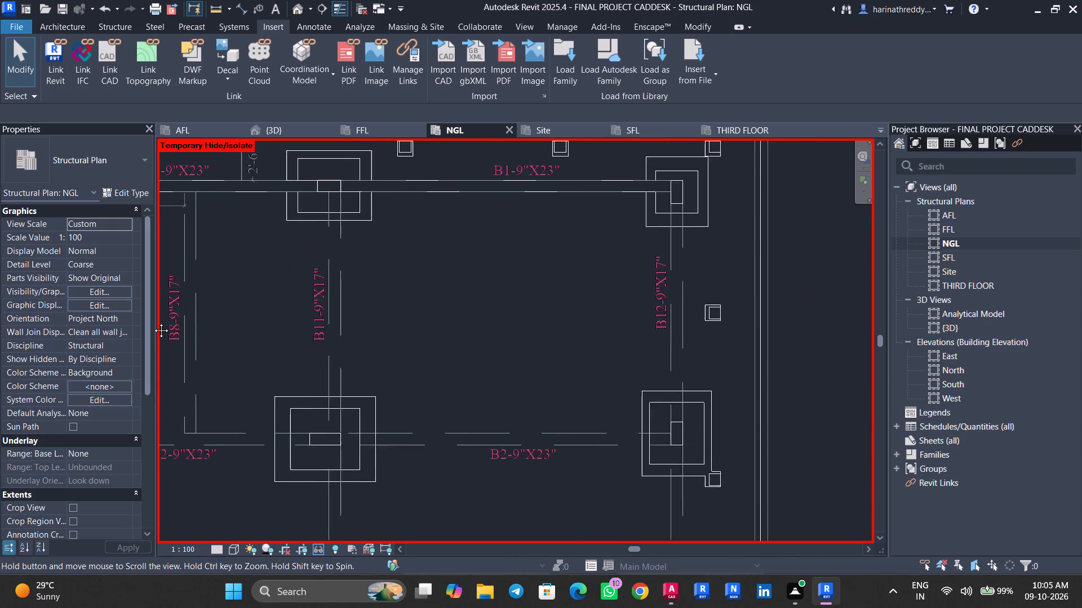
{"action": "middle_click_drag", "start_coordinate": [153, 322], "coordinate": [413, 252]}
Start a beam and duplicate the B1 concrete rectangular beam type as B2, keeping b at 9" and h at 1' 11".
{"action": "type", "text": "BM"}
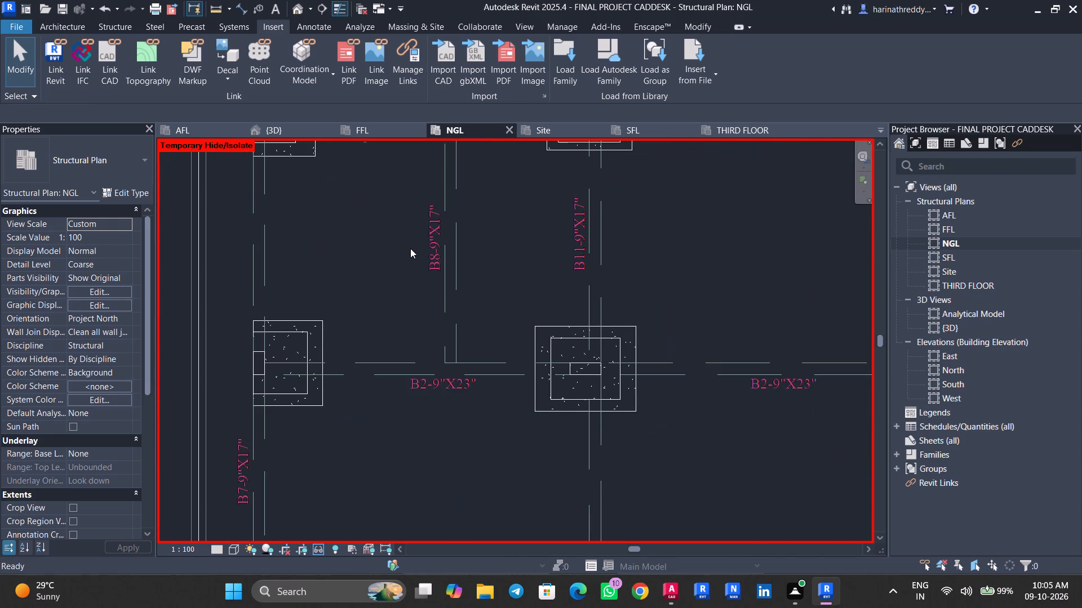
{"action": "left_click", "coordinate": [119, 189]}
{"action": "left_click", "coordinate": [850, 149]}
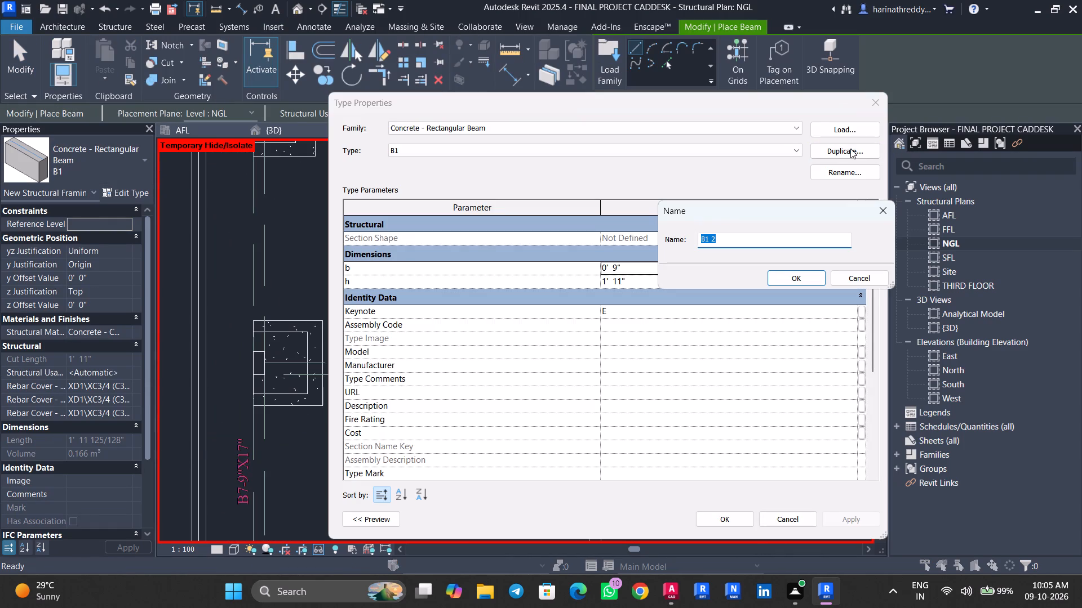
{"action": "type", "text": "B23"}
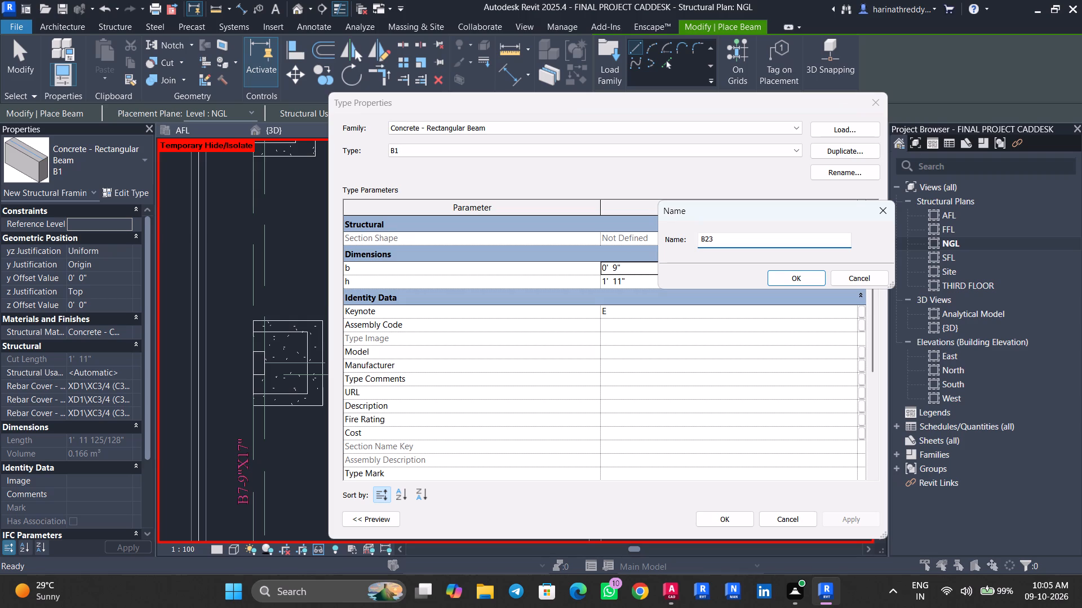
{"action": "key", "text": "BackSpace"}
{"action": "key", "text": "BackSpace"}
{"action": "key", "text": "2"}
{"action": "key", "text": "Return"}
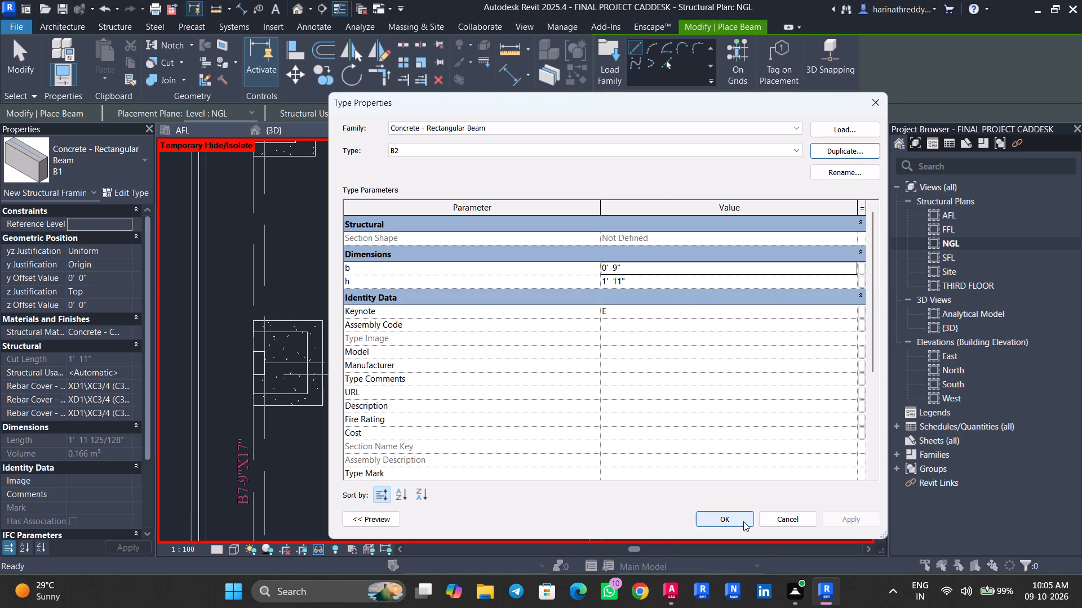
{"action": "left_click", "coordinate": [735, 516]}
Place a B2 beam from the C2 column at the B7 line to the midpoint of the middle C3 column.
{"action": "scroll", "coordinate": [333, 397], "scroll_direction": "up", "scroll_amount": 5}
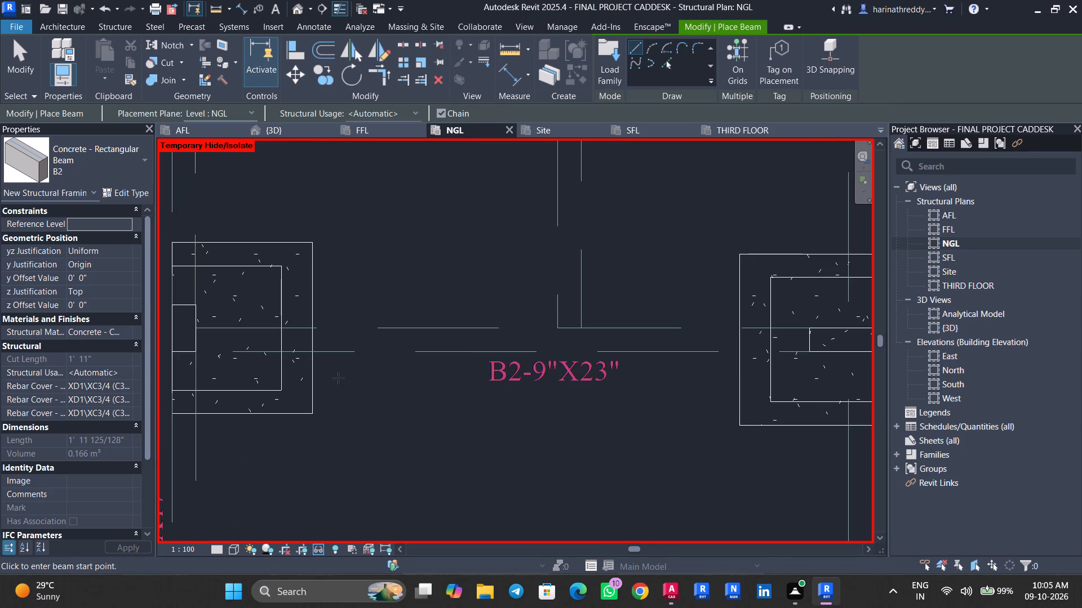
{"action": "left_click", "coordinate": [182, 338]}
{"action": "middle_click_drag", "start_coordinate": [427, 332], "coordinate": [219, 337]}
{"action": "middle_click_drag", "start_coordinate": [430, 341], "coordinate": [278, 341]}
{"action": "left_click", "coordinate": [486, 341]}
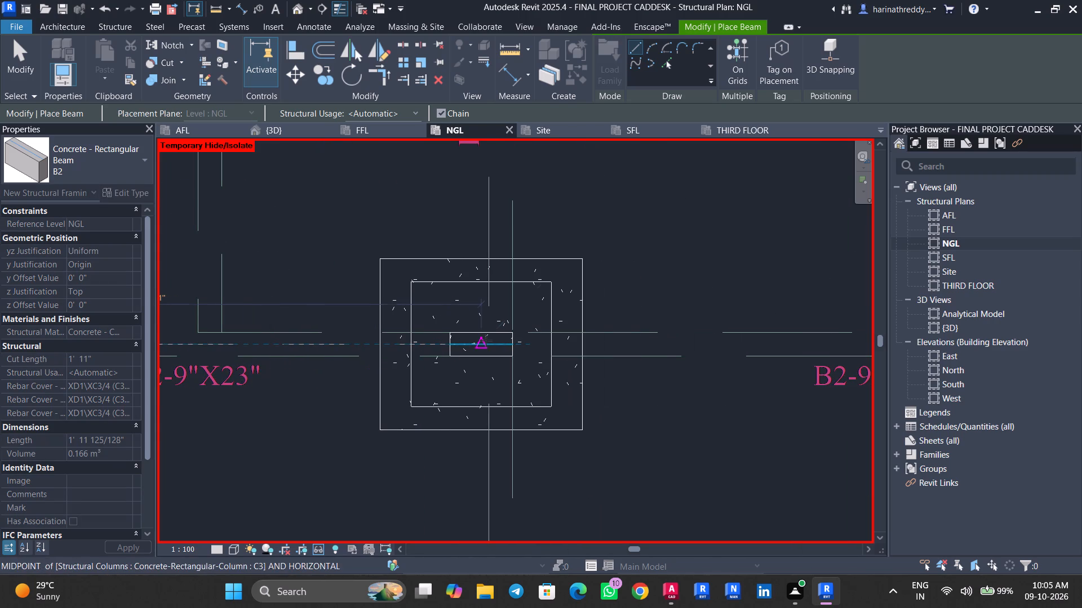
Place a second B2 beam from the middle C3 column to the column at the B12 line, and finish placing beams.
{"action": "key", "text": "Escape"}
{"action": "left_click", "coordinate": [484, 341]}
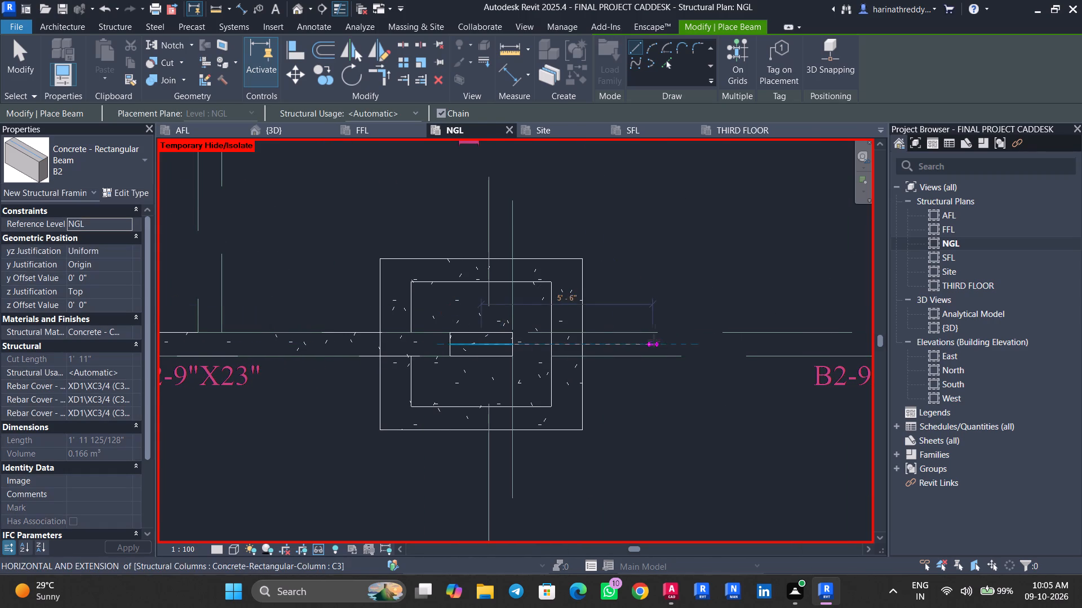
{"action": "middle_click_drag", "start_coordinate": [653, 340], "coordinate": [154, 350]}
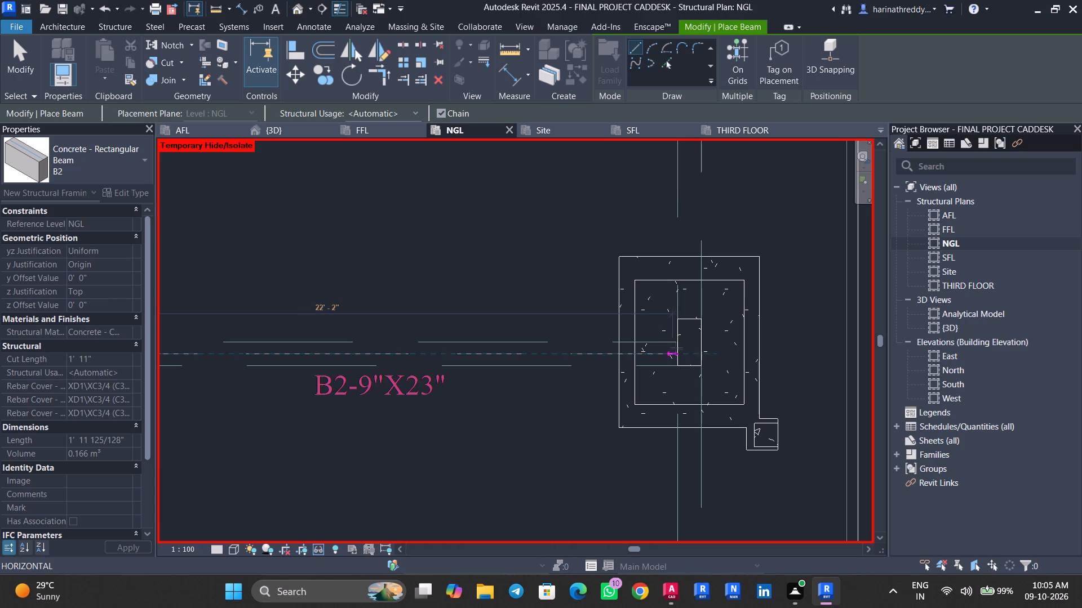
{"action": "left_click", "coordinate": [687, 348]}
{"action": "key", "text": "Escape"}
{"action": "key", "text": "Escape"}
{"action": "key", "text": "Escape"}
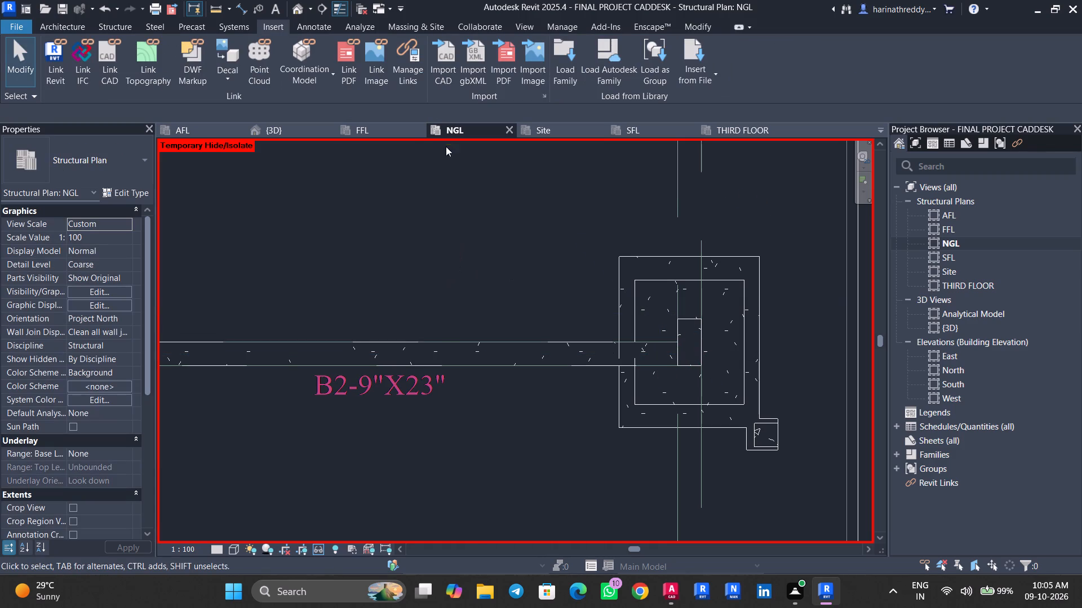
Examine the B1 and B2 beam rows in the 3D view, including how the B2 beam meets its column.
{"action": "double_click", "coordinate": [299, 20]}
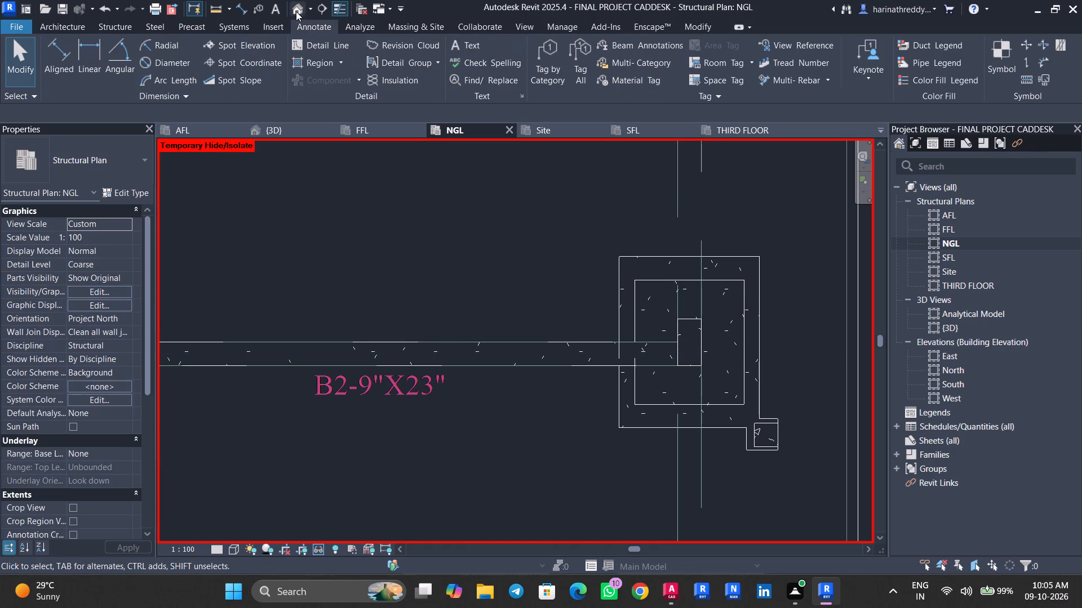
{"action": "left_click", "coordinate": [97, 29]}
{"action": "left_click", "coordinate": [294, 11]}
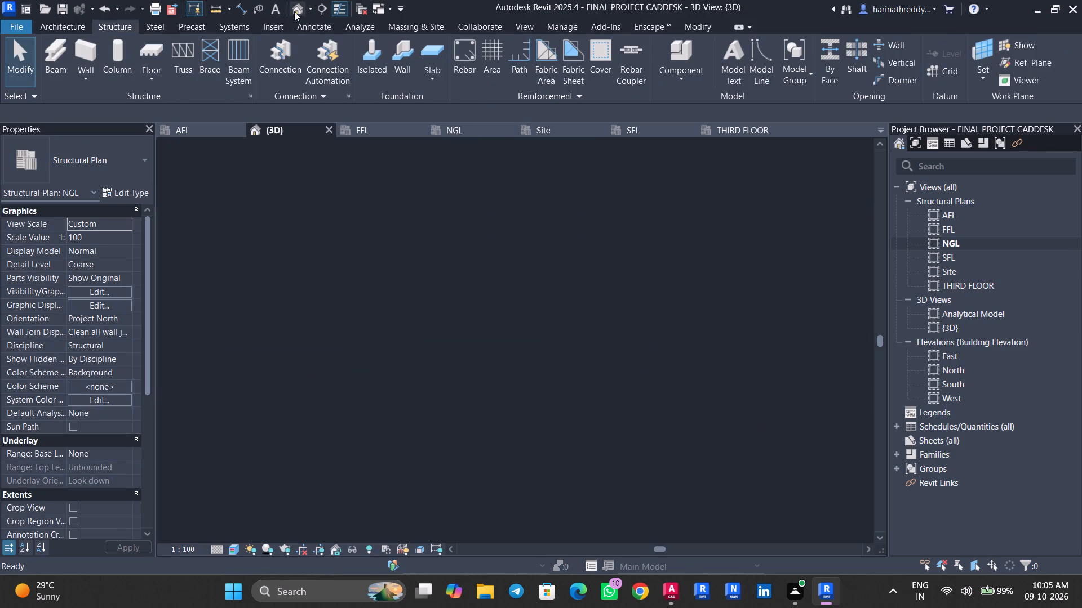
{"action": "middle_click_drag", "start_coordinate": [674, 455], "coordinate": [744, 362], "text": "shift"}
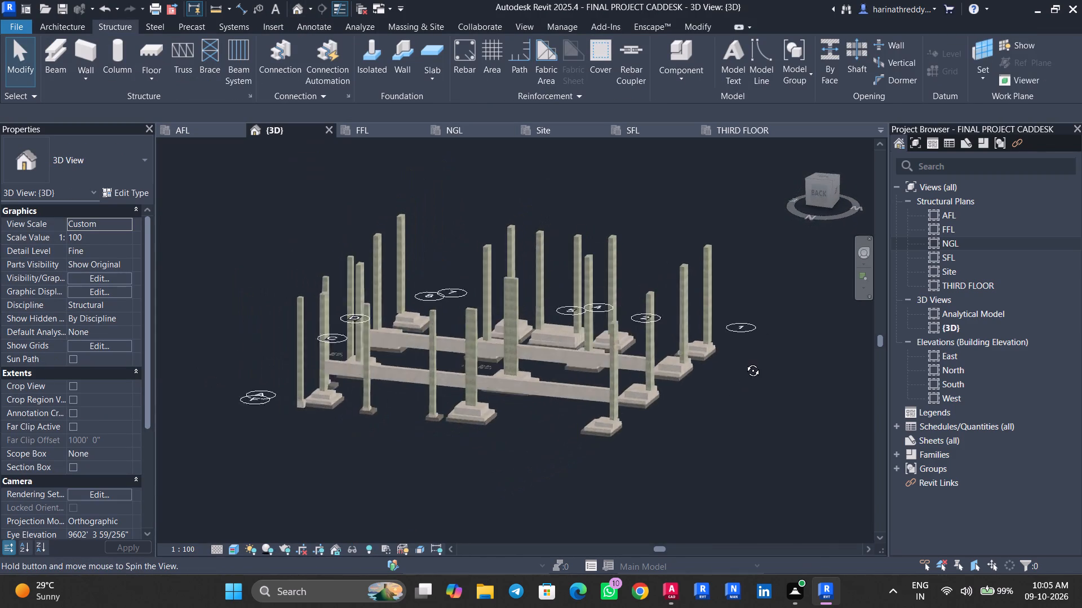
{"action": "middle_click_drag", "start_coordinate": [744, 362], "coordinate": [507, 448], "text": "shift"}
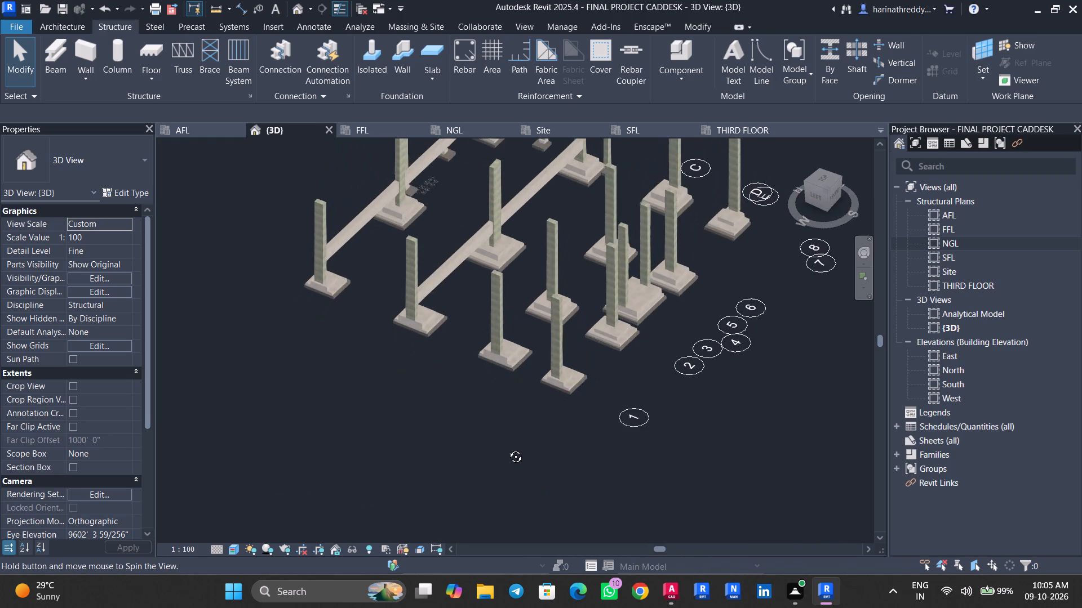
{"action": "middle_click_drag", "start_coordinate": [507, 448], "coordinate": [507, 445], "text": "shift"}
{"action": "scroll", "coordinate": [484, 171], "scroll_direction": "up", "scroll_amount": 10}
{"action": "scroll", "coordinate": [522, 292], "scroll_direction": "down", "scroll_amount": 1}
{"action": "scroll", "coordinate": [522, 296], "scroll_direction": "up", "scroll_amount": 5}
{"action": "scroll", "coordinate": [520, 303], "scroll_direction": "down", "scroll_amount": 1}
{"action": "scroll", "coordinate": [520, 303], "scroll_direction": "up", "scroll_amount": 3}
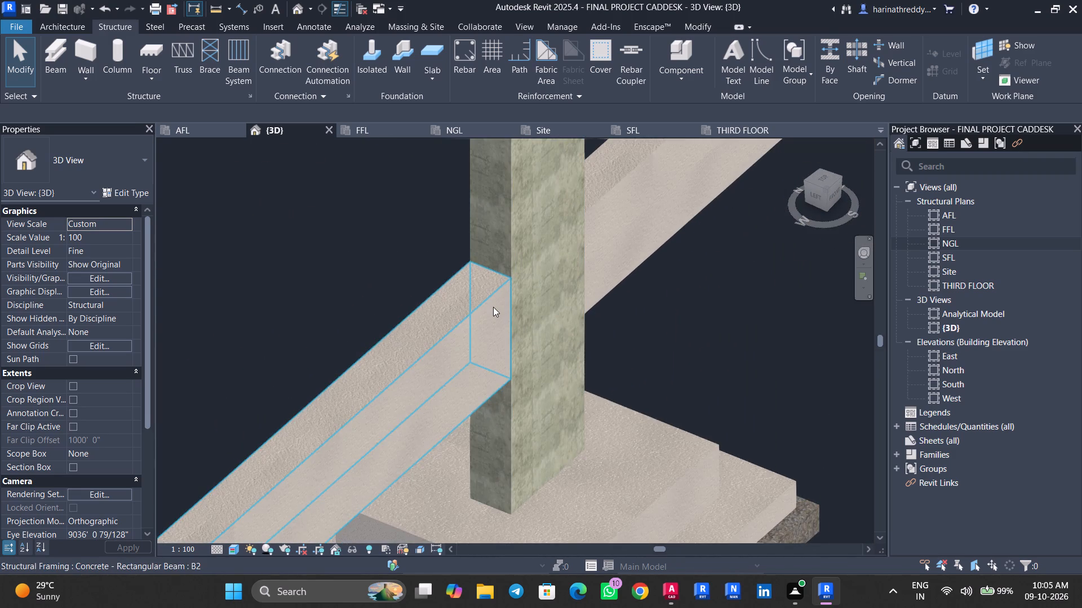
{"action": "scroll", "coordinate": [493, 307], "scroll_direction": "down", "scroll_amount": 13}
Examine the end of the B1 beam at its corner C1 column in the 3D view.
{"action": "middle_click_drag", "start_coordinate": [456, 270], "coordinate": [502, 337]}
{"action": "scroll", "coordinate": [520, 235], "scroll_direction": "up", "scroll_amount": 4}
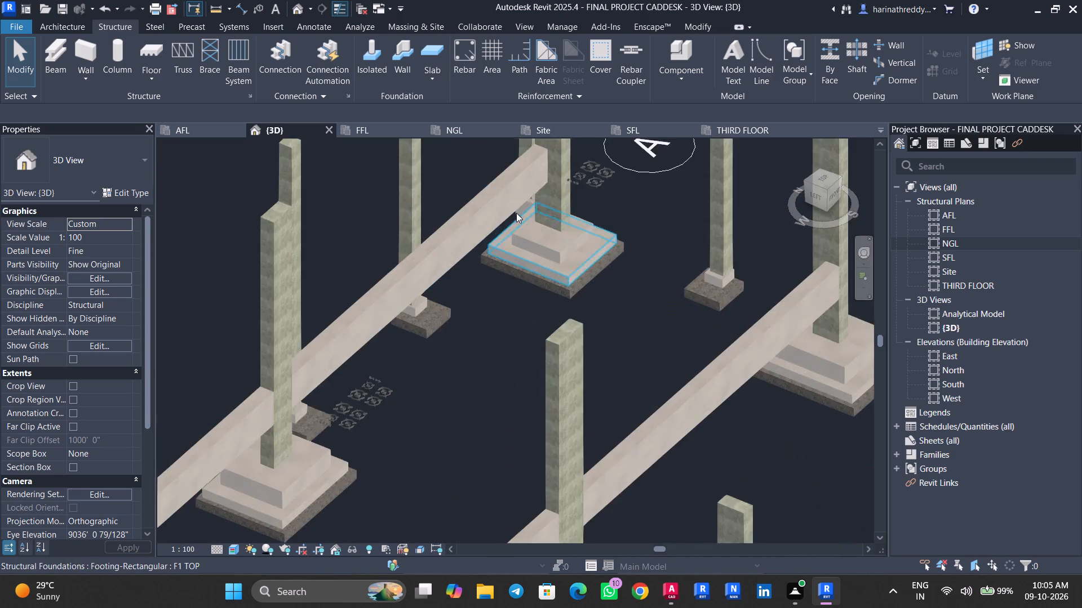
{"action": "scroll", "coordinate": [516, 213], "scroll_direction": "up", "scroll_amount": 6}
{"action": "middle_click_drag", "start_coordinate": [564, 170], "coordinate": [539, 315]}
{"action": "scroll", "coordinate": [567, 253], "scroll_direction": "up", "scroll_amount": 3}
{"action": "scroll", "coordinate": [567, 253], "scroll_direction": "down", "scroll_amount": 1}
{"action": "scroll", "coordinate": [567, 253], "scroll_direction": "up", "scroll_amount": 1}
{"action": "left_click", "coordinate": [566, 249]}
{"action": "scroll", "coordinate": [566, 249], "scroll_direction": "up", "scroll_amount": 3}
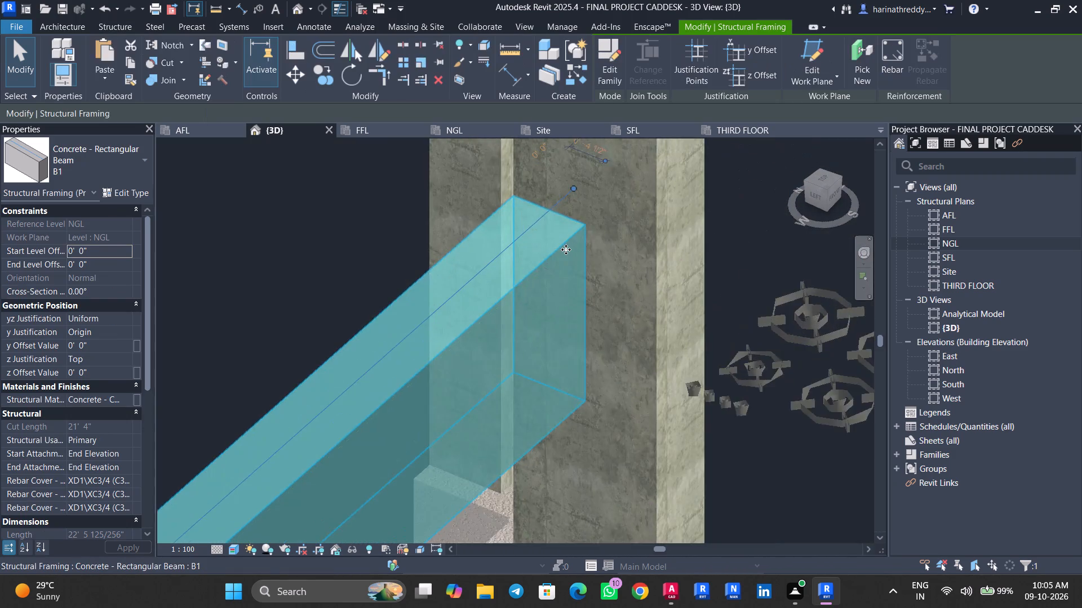
{"action": "scroll", "coordinate": [566, 249], "scroll_direction": "up", "scroll_amount": 5}
{"action": "key", "text": "Escape"}
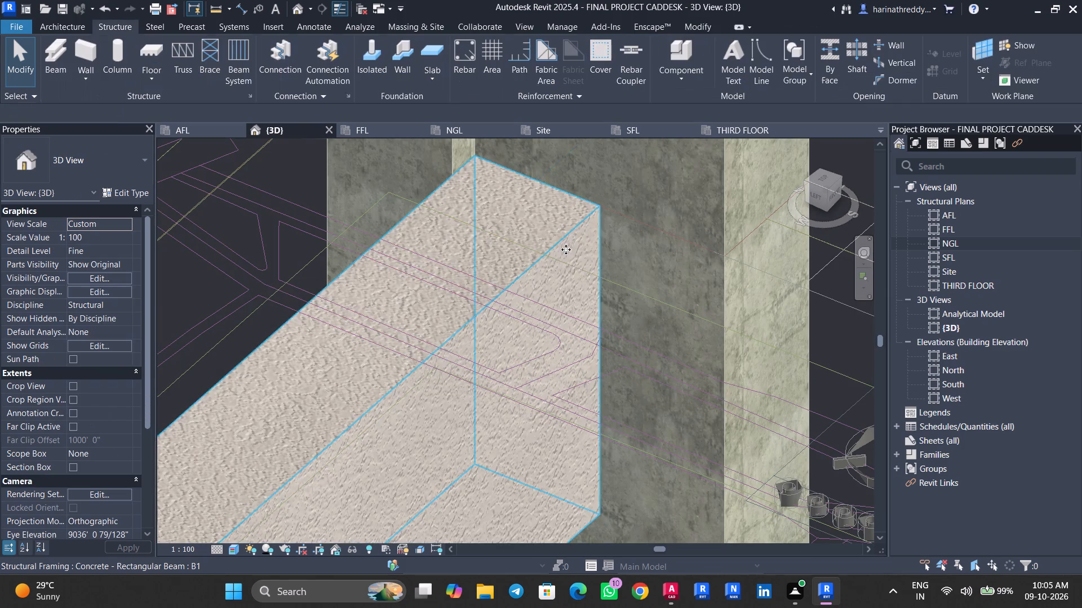
{"action": "scroll", "coordinate": [744, 319], "scroll_direction": "up", "scroll_amount": 8}
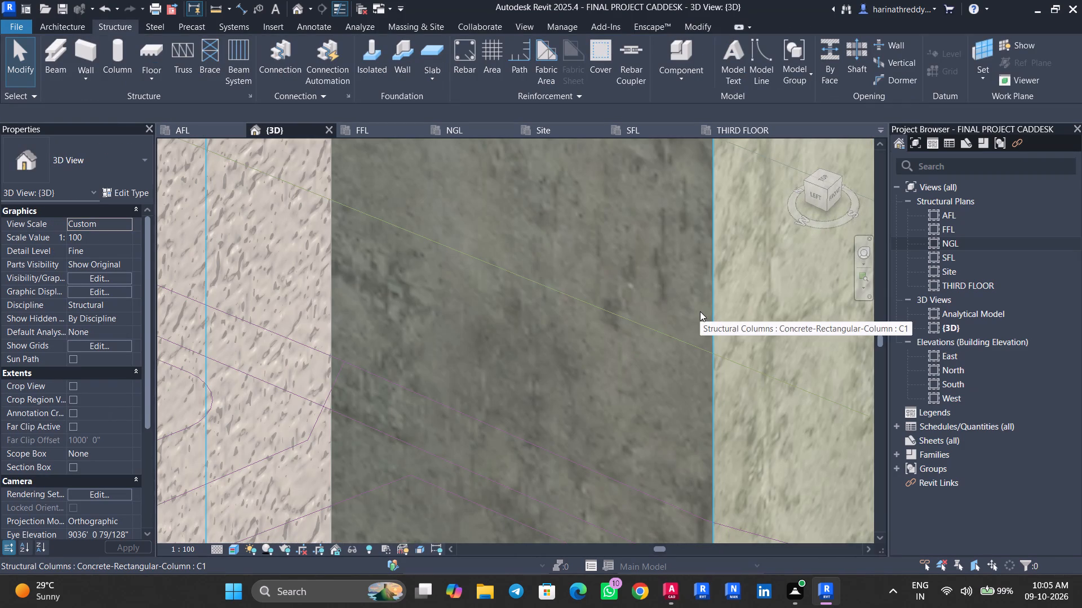
{"action": "scroll", "coordinate": [700, 311], "scroll_direction": "down", "scroll_amount": 2}
{"action": "scroll", "coordinate": [700, 311], "scroll_direction": "up", "scroll_amount": 1}
{"action": "scroll", "coordinate": [700, 311], "scroll_direction": "down", "scroll_amount": 2}
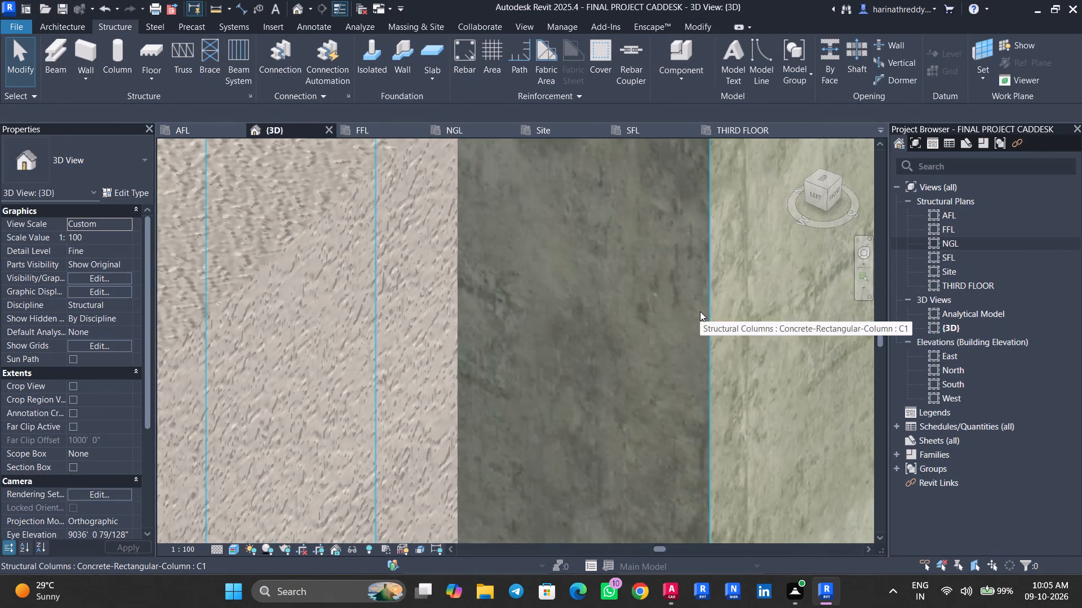
Return to the NGL structural plan at the B3-9"X17"/20" label and start the Beam command.
{"action": "double_click", "coordinate": [945, 246]}
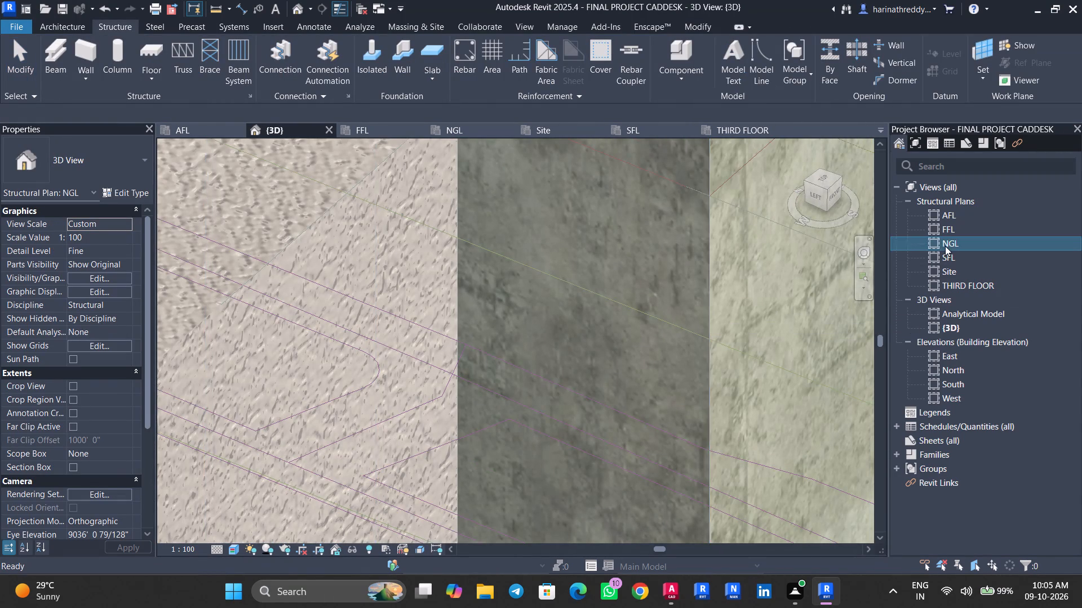
{"action": "scroll", "coordinate": [534, 276], "scroll_direction": "down", "scroll_amount": 8}
{"action": "scroll", "coordinate": [534, 272], "scroll_direction": "up", "scroll_amount": 2}
{"action": "middle_click_drag", "start_coordinate": [474, 351], "coordinate": [481, 347]}
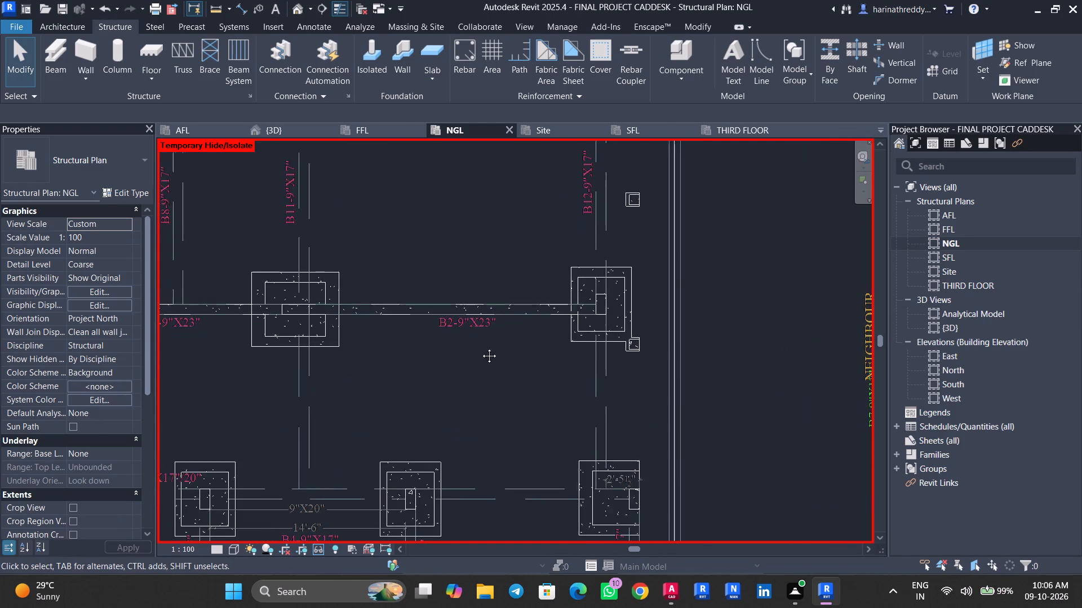
{"action": "middle_click_drag", "start_coordinate": [481, 347], "coordinate": [705, 223]}
{"action": "scroll", "coordinate": [376, 373], "scroll_direction": "up", "scroll_amount": 6}
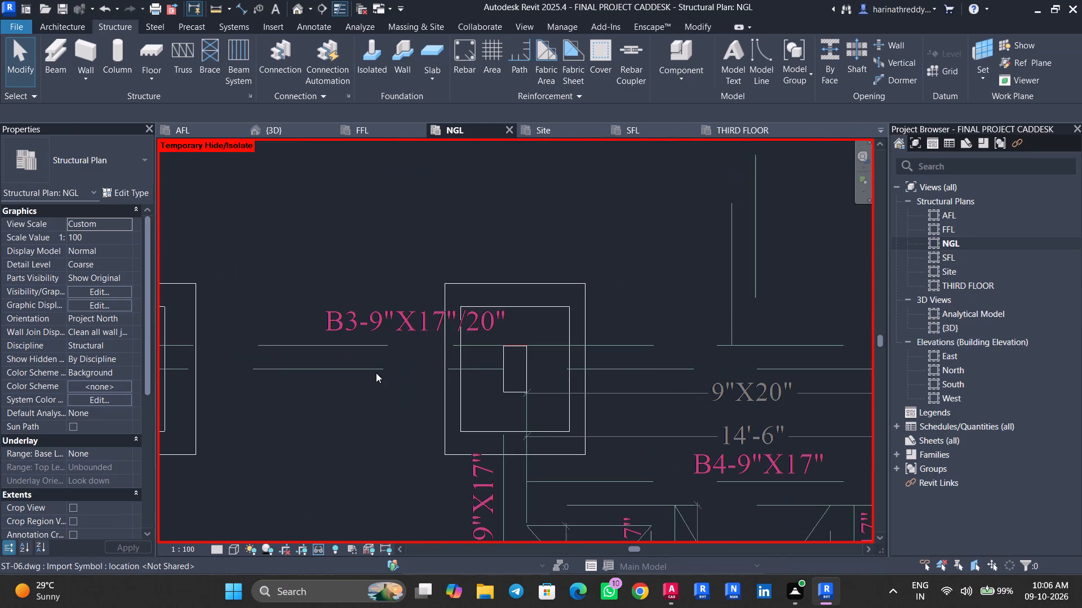
{"action": "scroll", "coordinate": [507, 305], "scroll_direction": "up", "scroll_amount": 3}
{"action": "scroll", "coordinate": [326, 372], "scroll_direction": "down", "scroll_amount": 7}
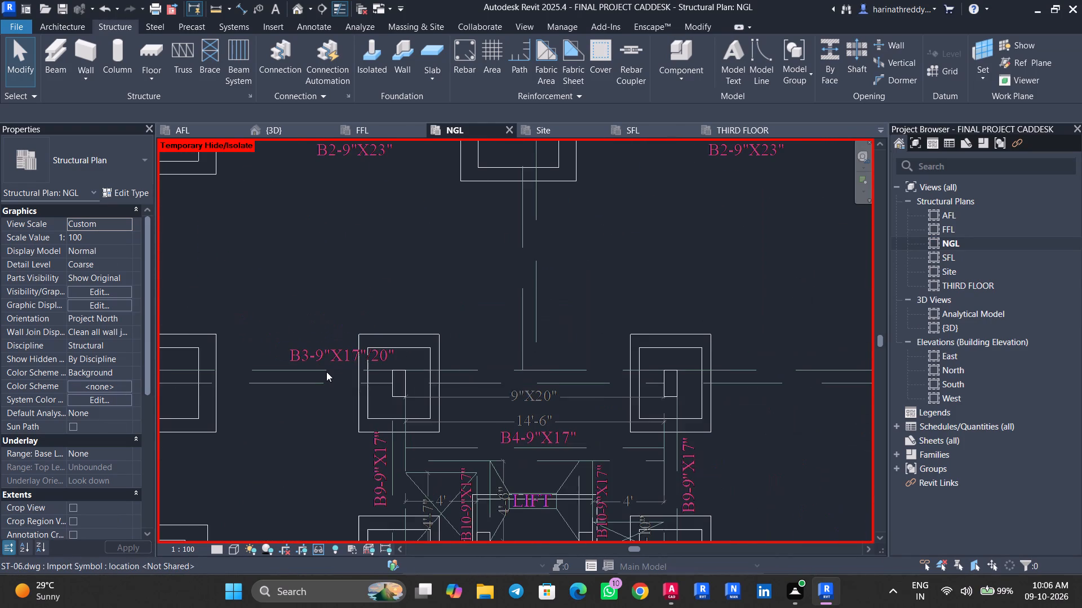
{"action": "scroll", "coordinate": [326, 372], "scroll_direction": "up", "scroll_amount": 2}
{"action": "scroll", "coordinate": [326, 372], "scroll_direction": "down", "scroll_amount": 1}
{"action": "scroll", "coordinate": [326, 372], "scroll_direction": "up", "scroll_amount": 3}
{"action": "middle_click_drag", "start_coordinate": [320, 385], "coordinate": [333, 362]}
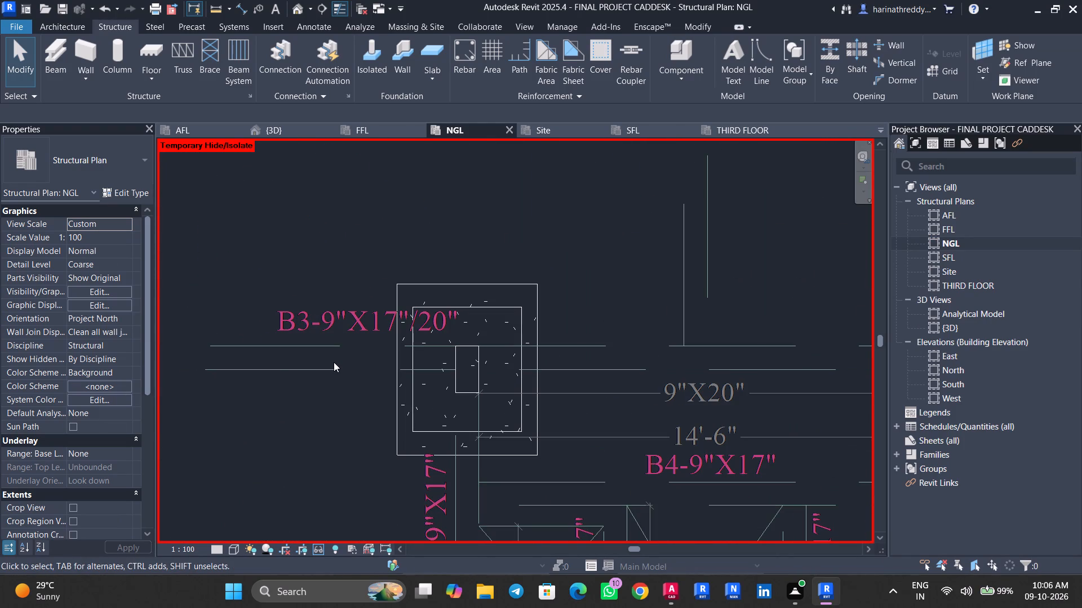
{"action": "type", "text": "BM"}
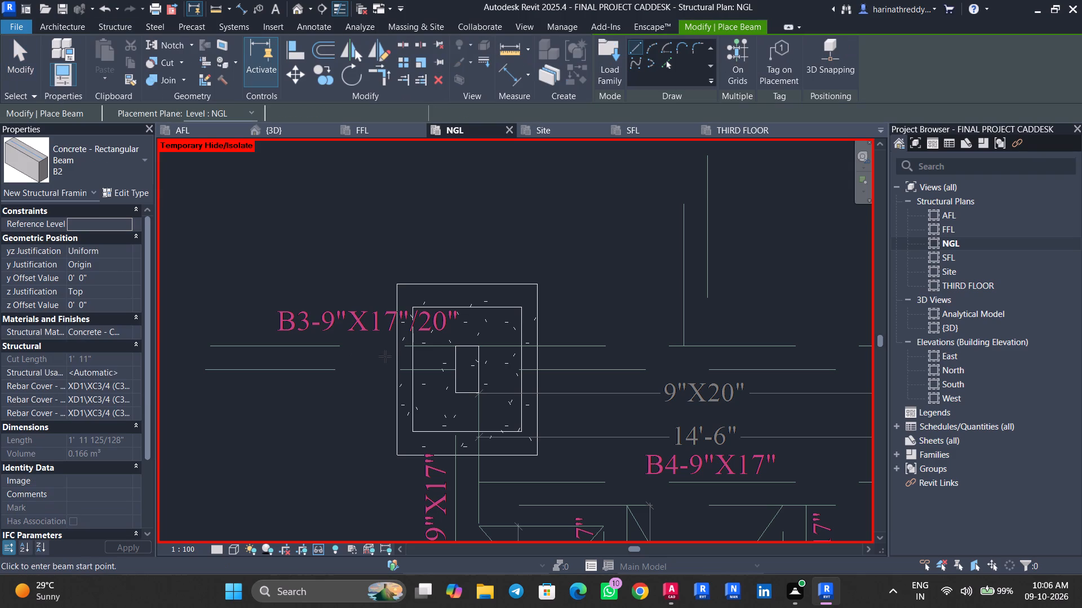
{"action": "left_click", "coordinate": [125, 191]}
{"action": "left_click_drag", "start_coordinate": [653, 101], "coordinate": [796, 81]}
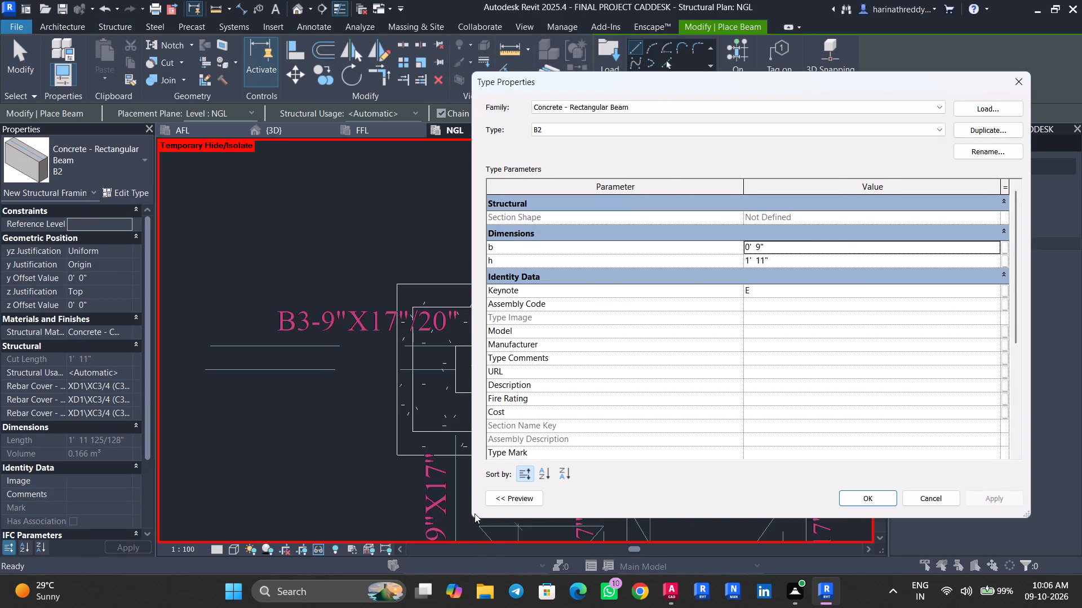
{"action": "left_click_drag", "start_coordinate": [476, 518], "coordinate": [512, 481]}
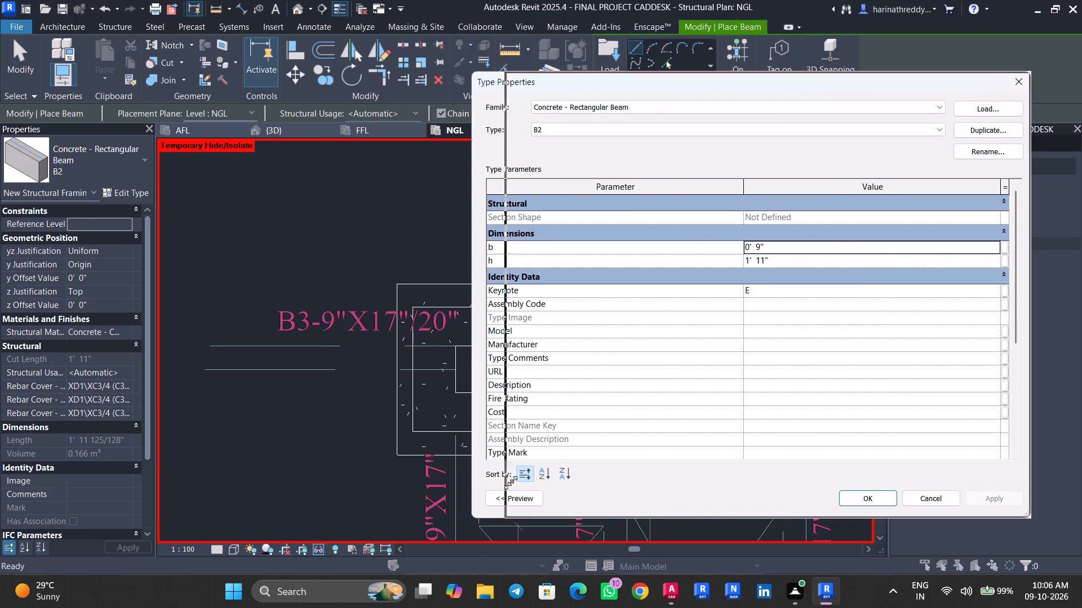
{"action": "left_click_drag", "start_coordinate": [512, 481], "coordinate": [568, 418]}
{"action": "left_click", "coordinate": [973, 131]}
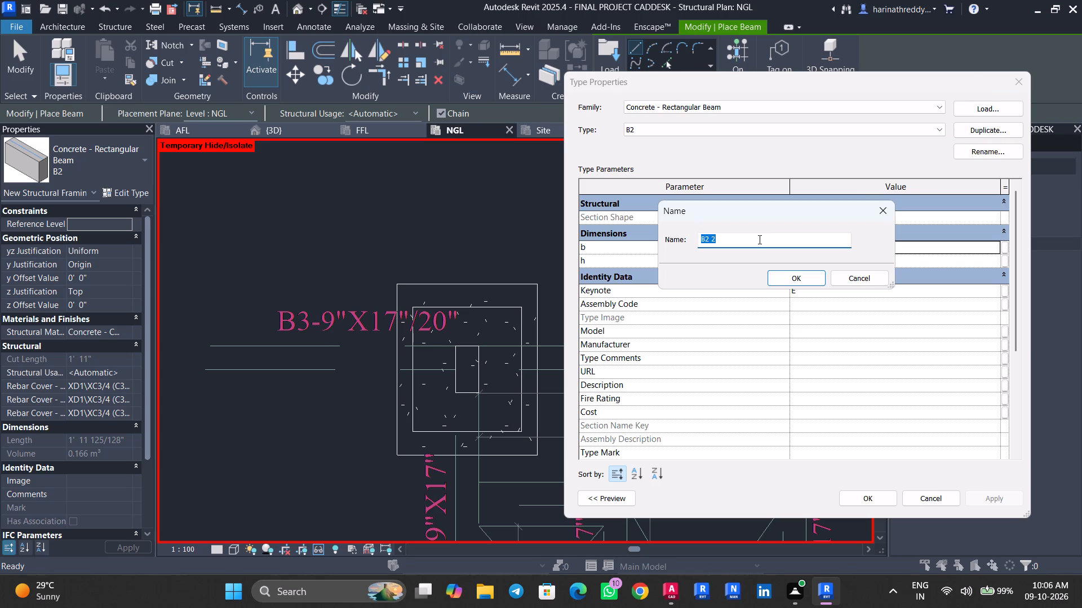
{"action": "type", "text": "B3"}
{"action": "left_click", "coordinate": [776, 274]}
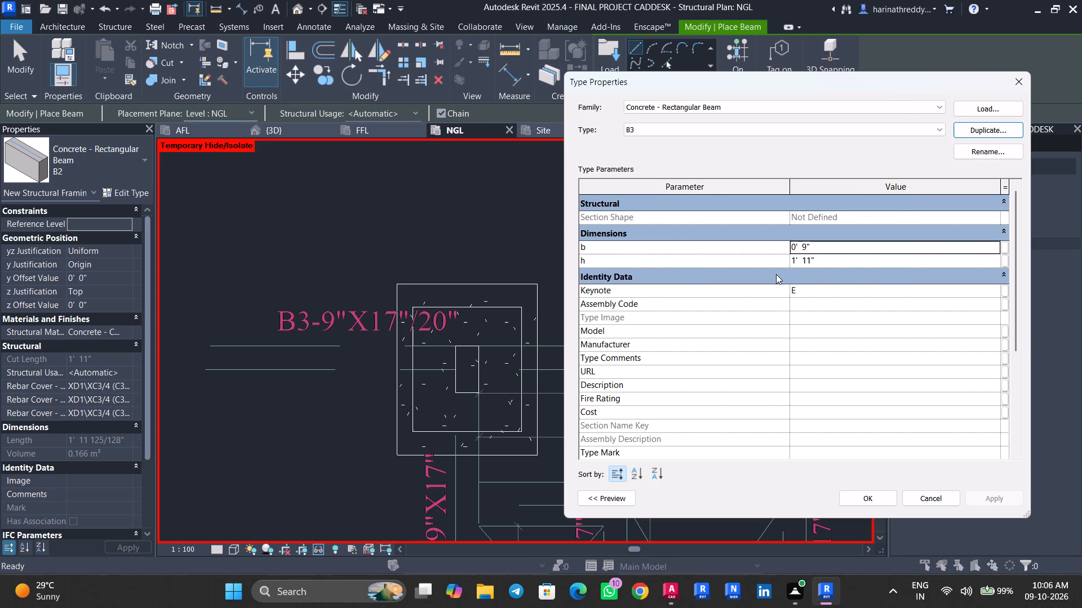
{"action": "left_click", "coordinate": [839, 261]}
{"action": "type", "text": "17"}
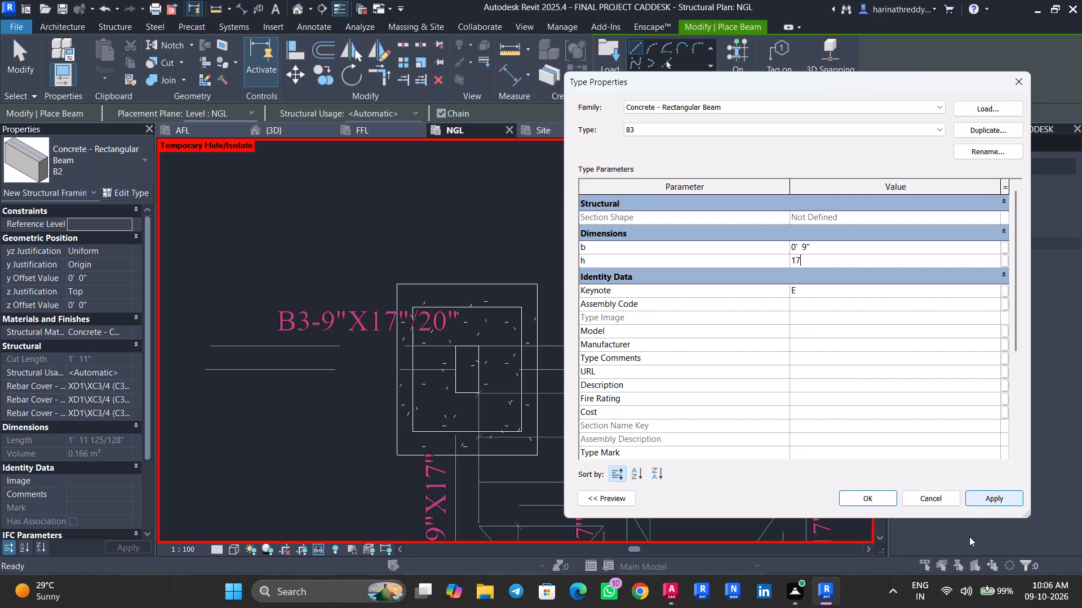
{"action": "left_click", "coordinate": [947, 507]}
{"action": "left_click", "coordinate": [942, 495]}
Examine the column row along the B3 line and its beam size labels to settle the B3 depth.
{"action": "scroll", "coordinate": [698, 428], "scroll_direction": "down", "scroll_amount": 4}
{"action": "middle_click_drag", "start_coordinate": [698, 428], "coordinate": [563, 410]}
{"action": "middle_click_drag", "start_coordinate": [617, 409], "coordinate": [368, 401]}
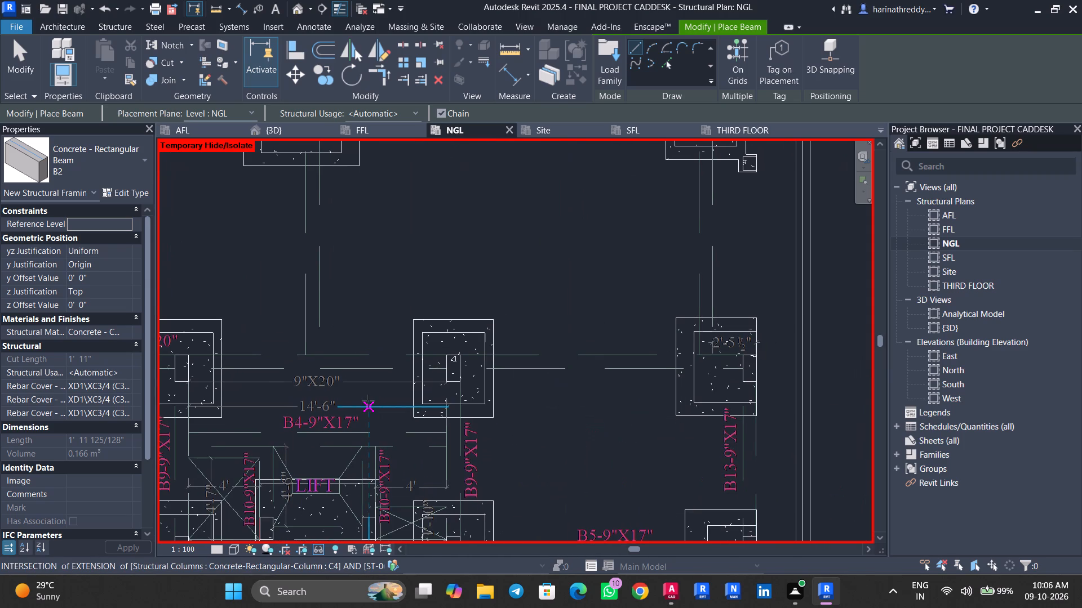
{"action": "scroll", "coordinate": [709, 459], "scroll_direction": "up", "scroll_amount": 8}
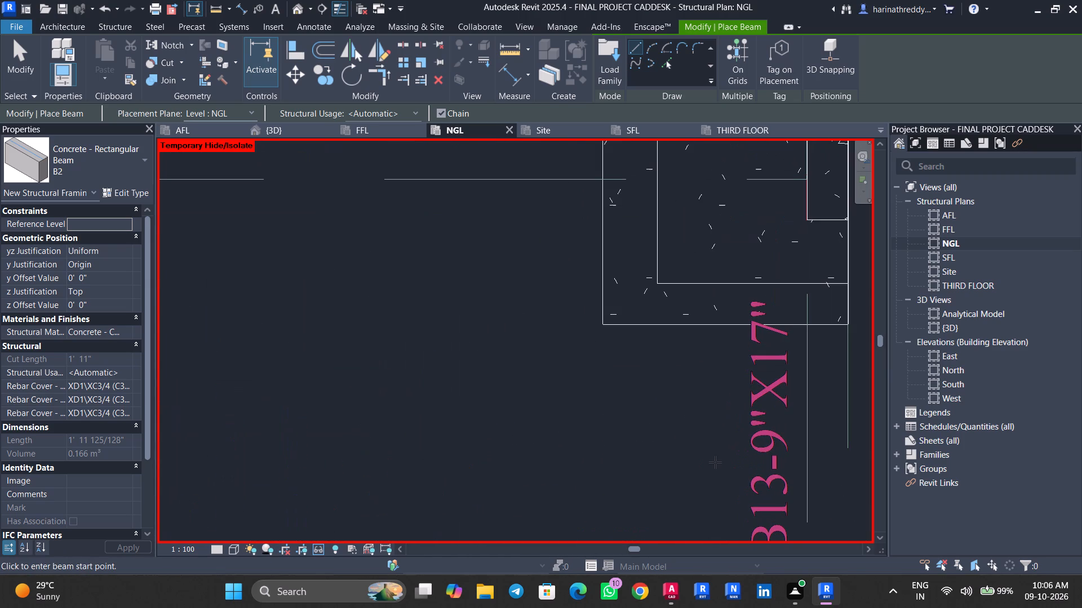
{"action": "scroll", "coordinate": [715, 462], "scroll_direction": "down", "scroll_amount": 7}
{"action": "middle_click_drag", "start_coordinate": [515, 422], "coordinate": [819, 410]}
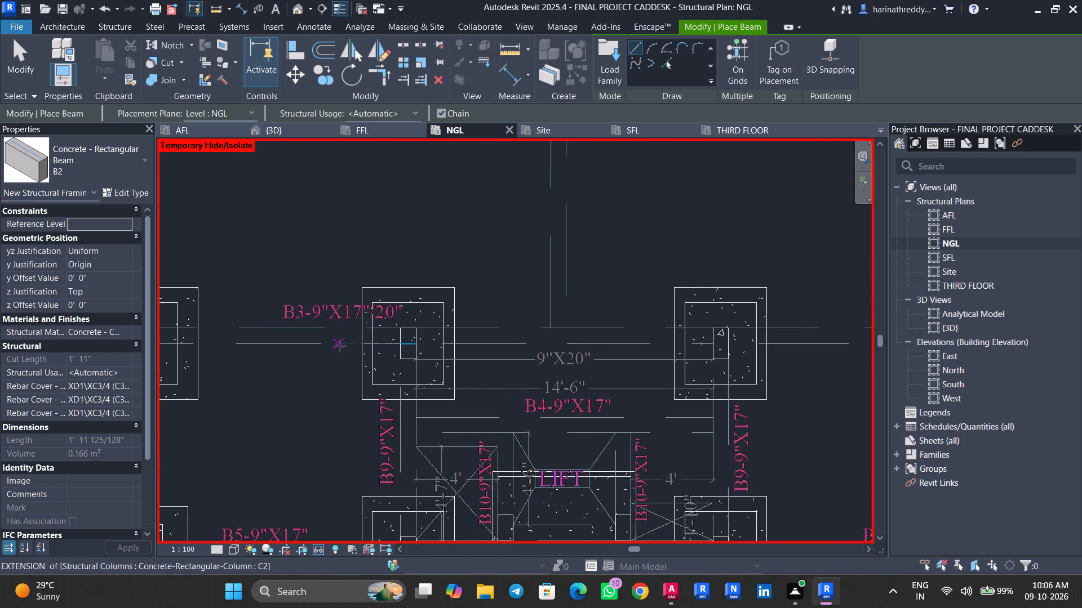
{"action": "middle_click_drag", "start_coordinate": [351, 351], "coordinate": [618, 388]}
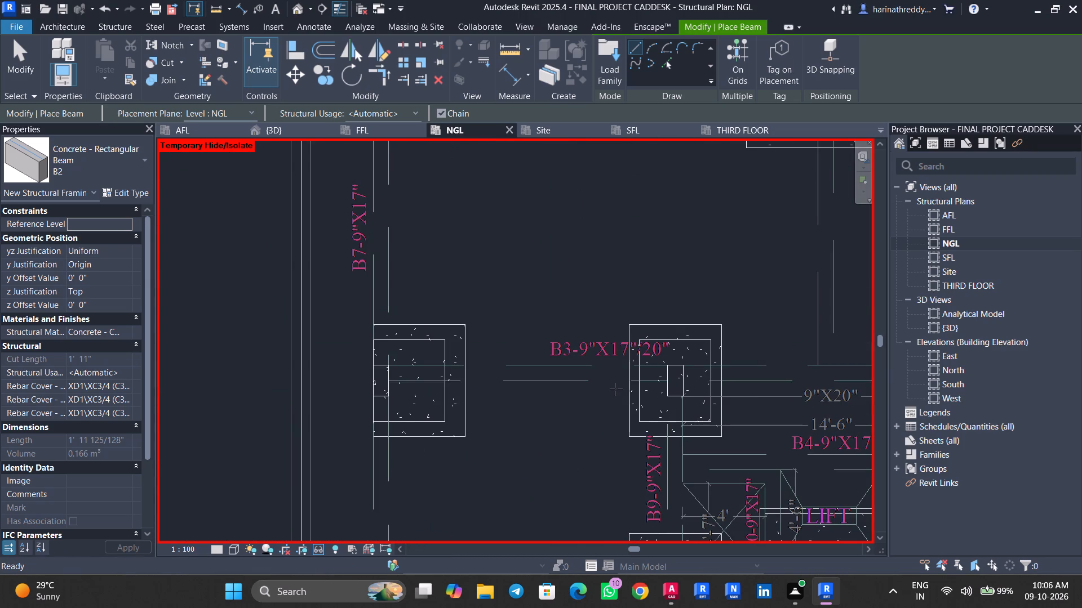
{"action": "scroll", "coordinate": [618, 389], "scroll_direction": "up", "scroll_amount": 6}
{"action": "middle_click_drag", "start_coordinate": [618, 389], "coordinate": [615, 442]}
{"action": "scroll", "coordinate": [615, 441], "scroll_direction": "down", "scroll_amount": 1}
{"action": "scroll", "coordinate": [615, 442], "scroll_direction": "up", "scroll_amount": 1}
{"action": "scroll", "coordinate": [619, 440], "scroll_direction": "down", "scroll_amount": 3}
{"action": "middle_click_drag", "start_coordinate": [619, 440], "coordinate": [502, 470]}
{"action": "scroll", "coordinate": [502, 445], "scroll_direction": "up", "scroll_amount": 3}
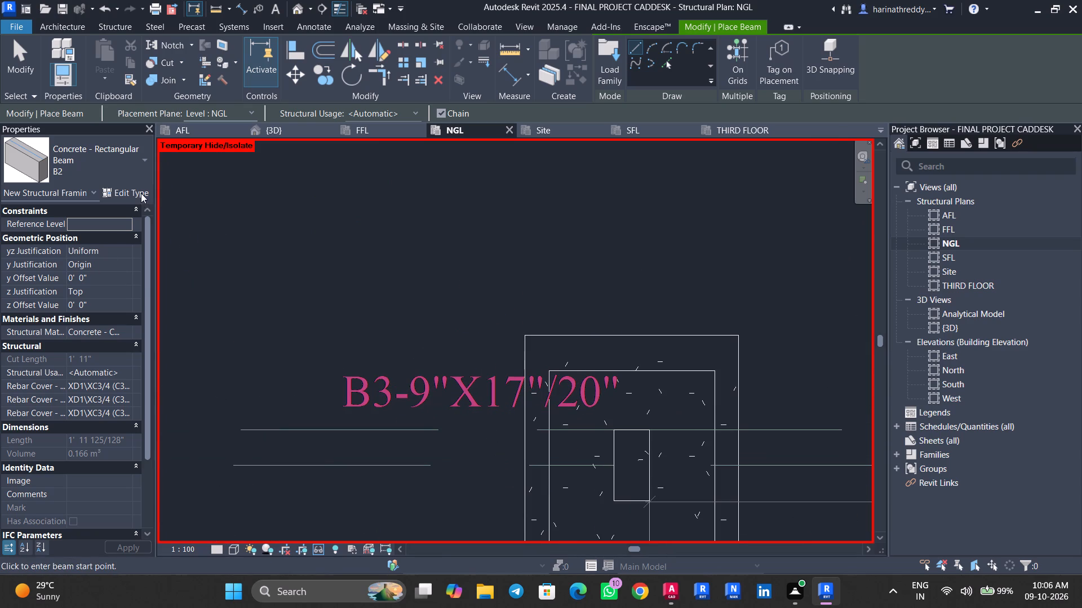
Duplicate the B2 concrete rectangular beam type as B3 and set its depth h to 20".
{"action": "left_click", "coordinate": [141, 193]}
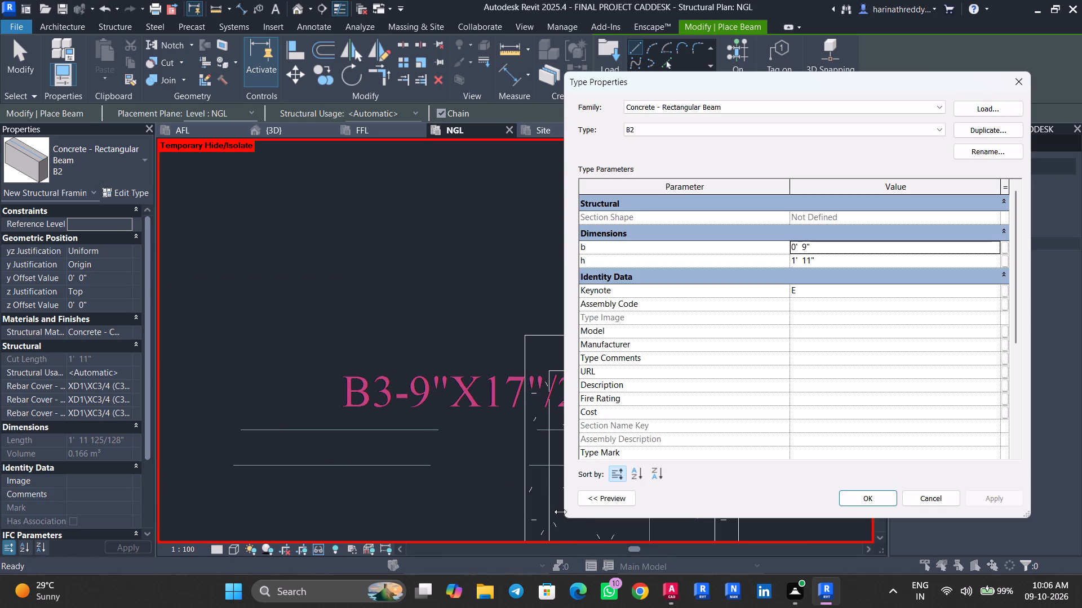
{"action": "left_click_drag", "start_coordinate": [565, 520], "coordinate": [699, 427]}
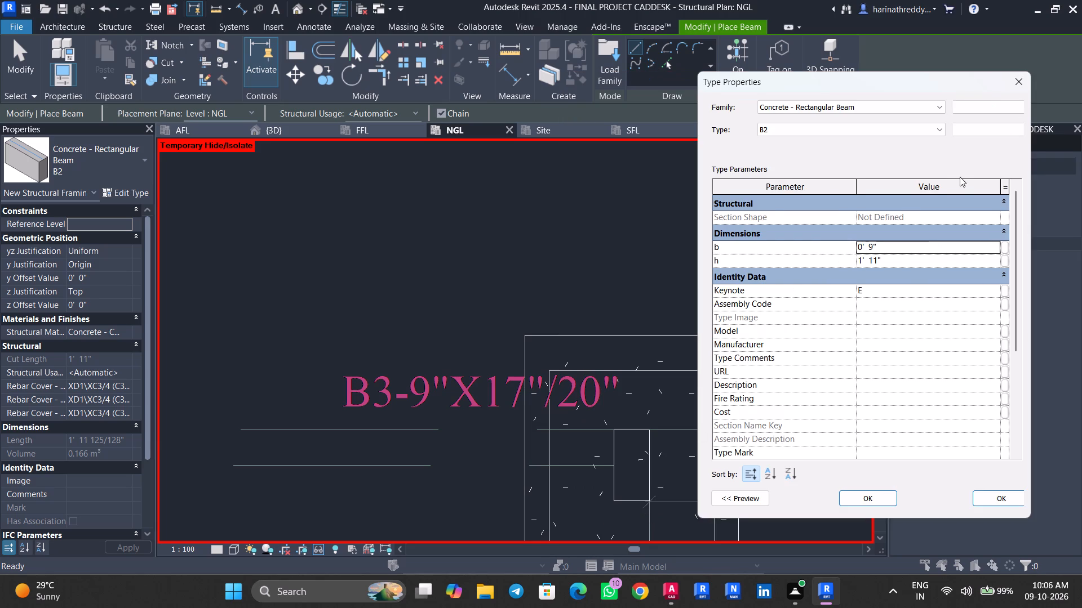
{"action": "left_click", "coordinate": [975, 126]}
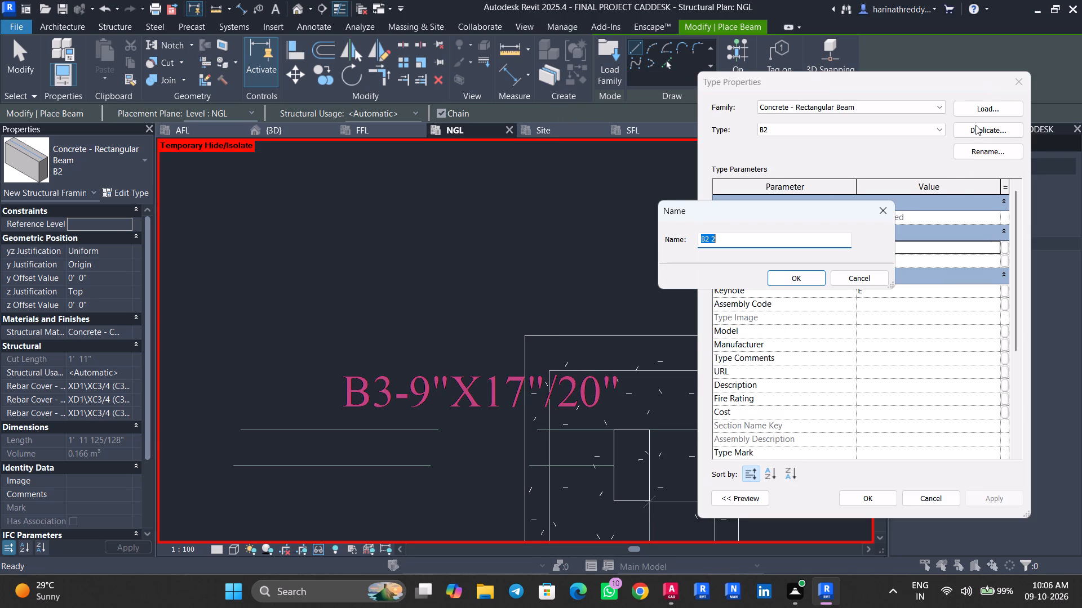
{"action": "type", "text": "B3"}
{"action": "left_click", "coordinate": [812, 274]}
{"action": "left_click", "coordinate": [894, 258]}
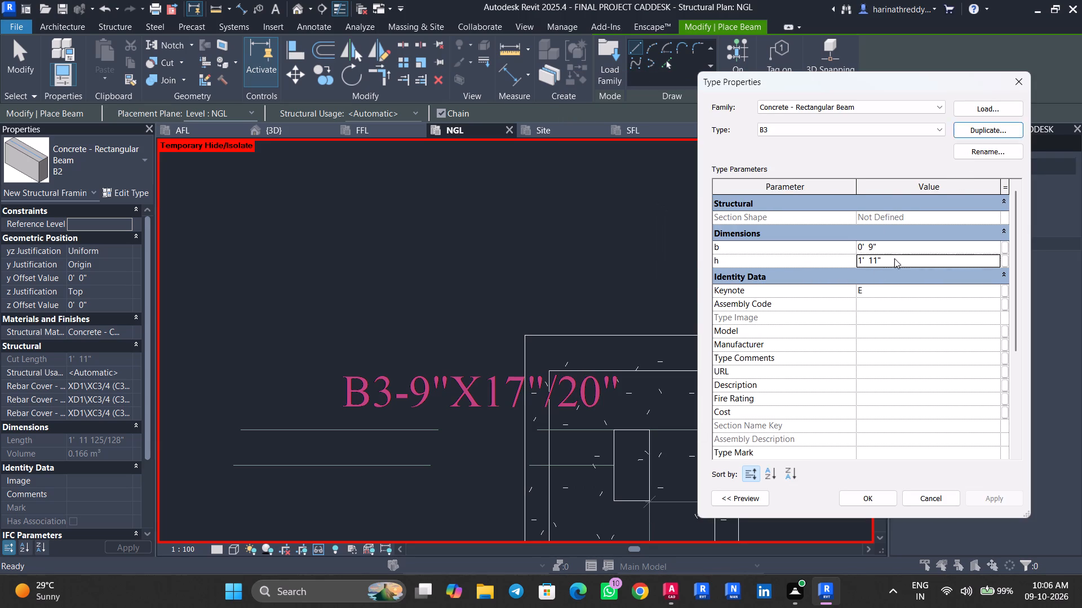
{"action": "type", "text": "20\""}
{"action": "key", "text": "Return"}
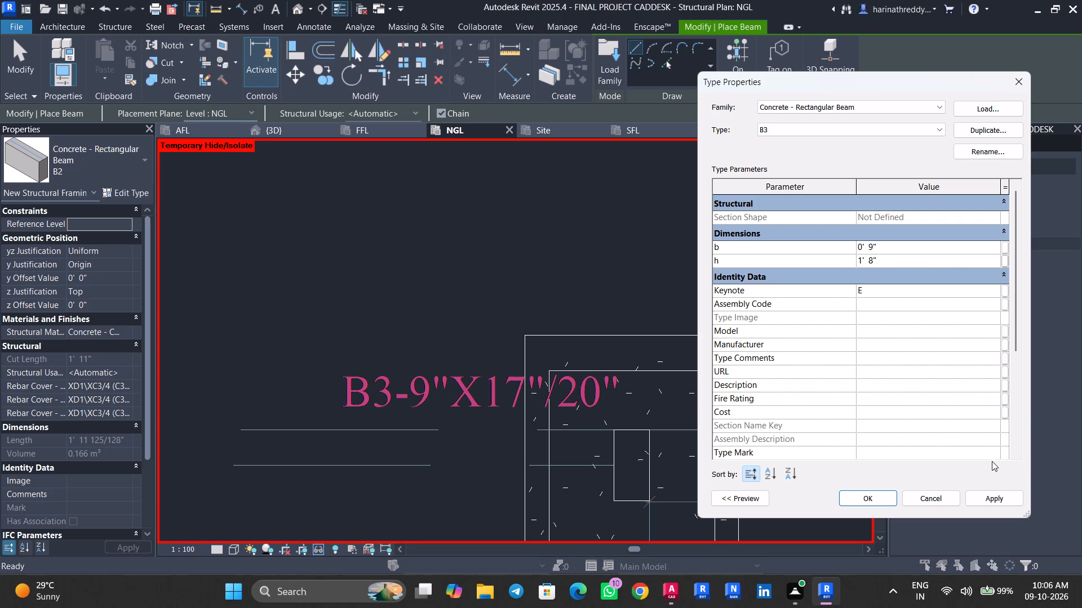
{"action": "left_click", "coordinate": [1011, 499]}
{"action": "left_click", "coordinate": [835, 501]}
{"action": "left_click", "coordinate": [841, 509]}
{"action": "left_click", "coordinate": [843, 503]}
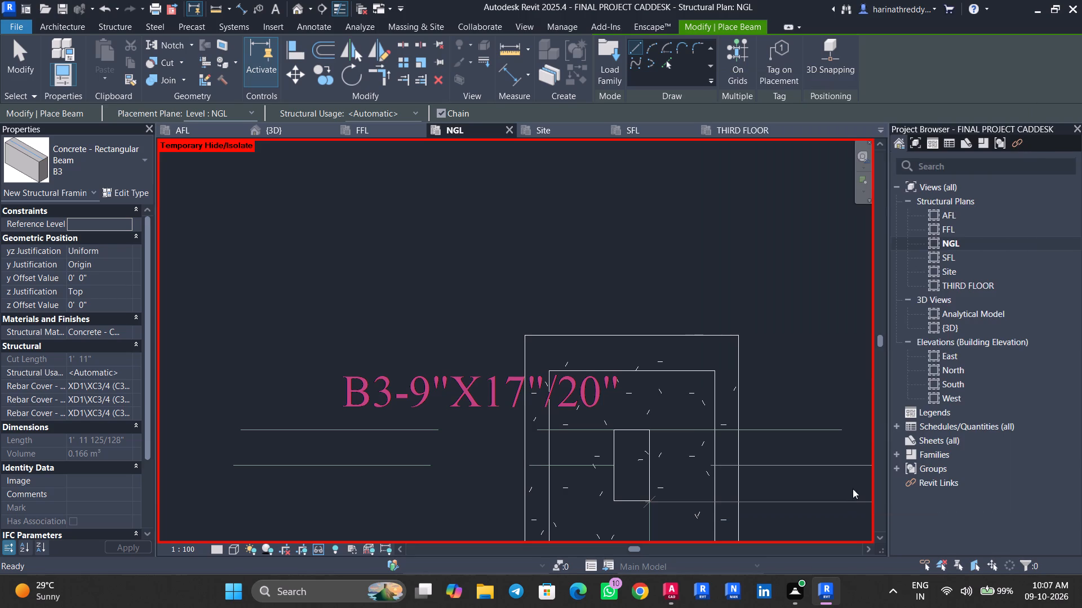
Place a B3 beam from the C2 column at the B9 line to the C2 column at the B7 line.
{"action": "scroll", "coordinate": [534, 374], "scroll_direction": "down", "scroll_amount": 8}
{"action": "scroll", "coordinate": [348, 400], "scroll_direction": "up", "scroll_amount": 5}
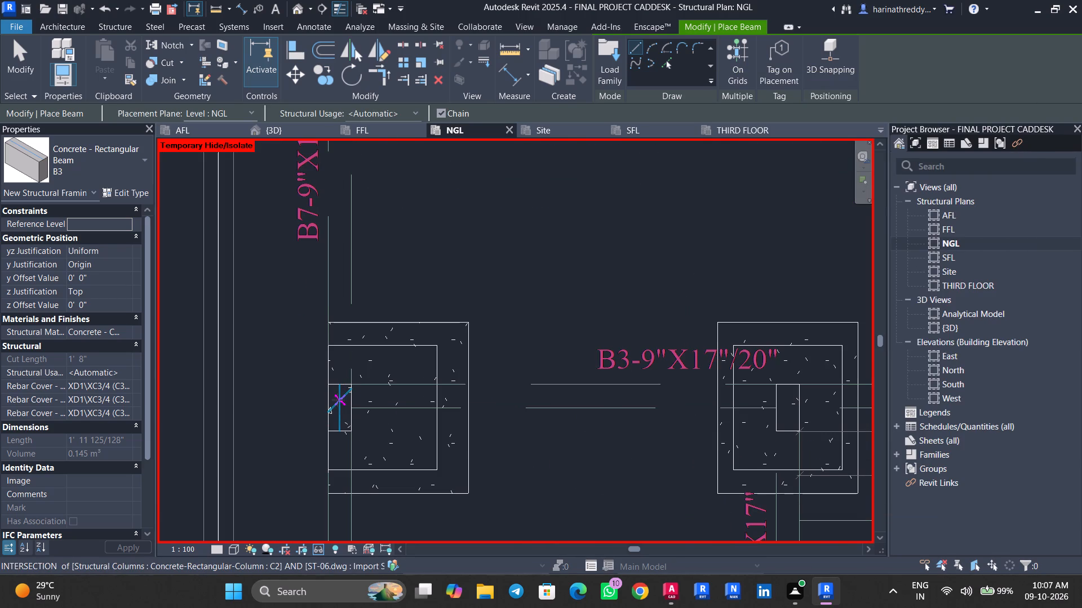
{"action": "scroll", "coordinate": [339, 397], "scroll_direction": "up", "scroll_amount": 6}
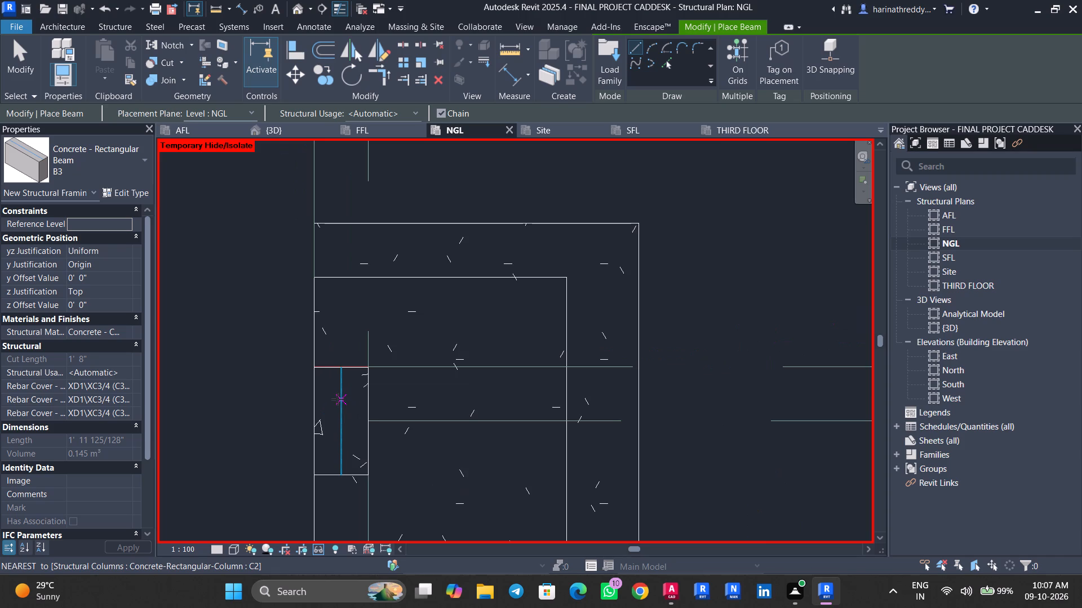
{"action": "middle_click_drag", "start_coordinate": [560, 387], "coordinate": [167, 388]}
{"action": "middle_click_drag", "start_coordinate": [637, 386], "coordinate": [312, 386]}
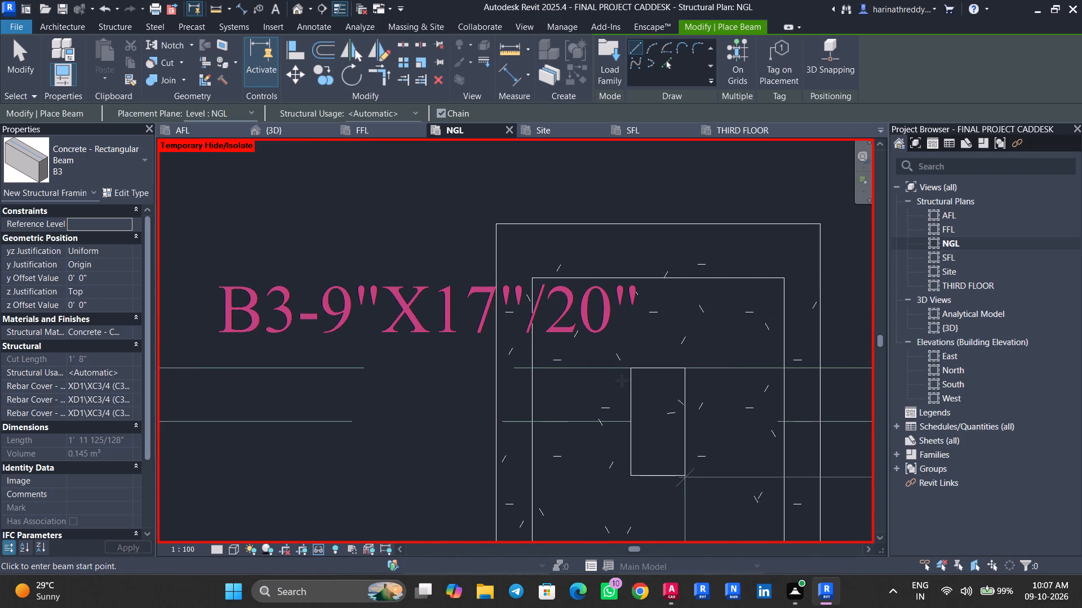
{"action": "left_click", "coordinate": [659, 395]}
{"action": "middle_click_drag", "start_coordinate": [363, 397], "coordinate": [681, 398]}
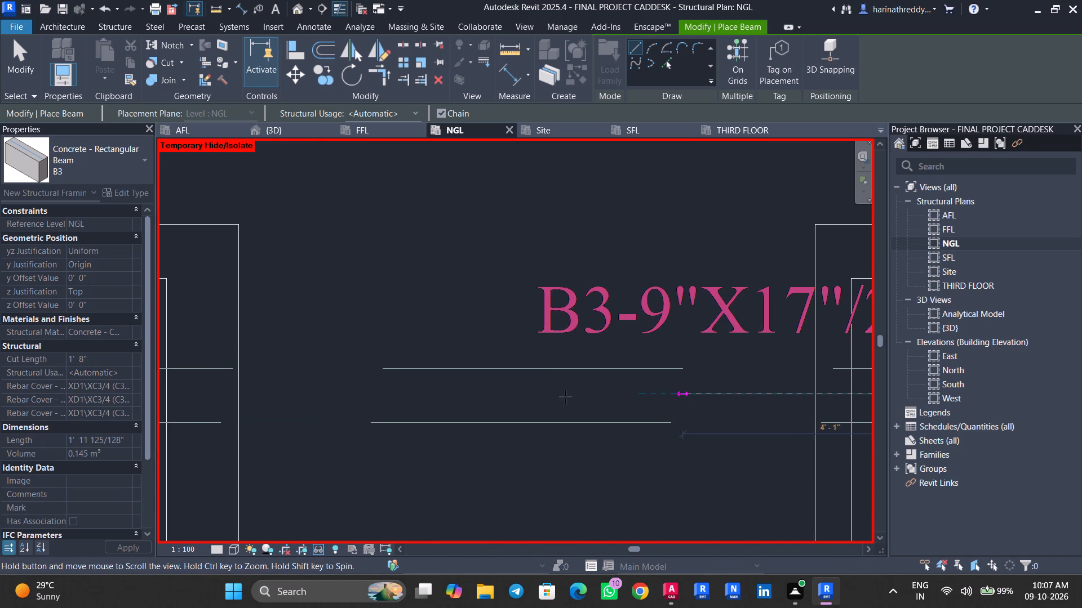
{"action": "middle_click_drag", "start_coordinate": [485, 398], "coordinate": [740, 393]}
{"action": "middle_click_drag", "start_coordinate": [508, 391], "coordinate": [688, 397]}
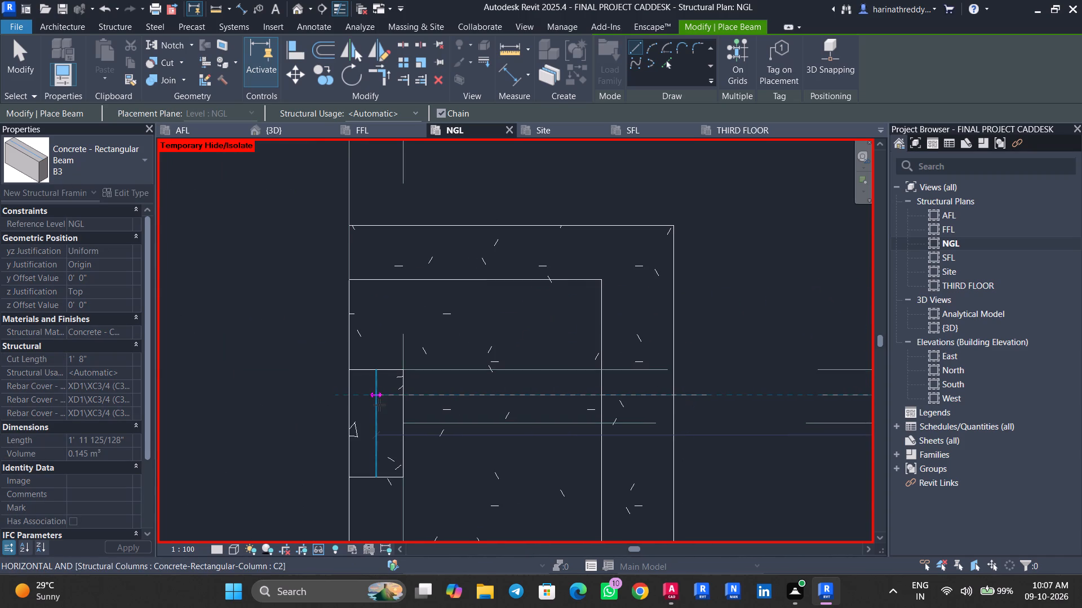
{"action": "left_click", "coordinate": [379, 405]}
{"action": "key", "text": "Escape"}
{"action": "key", "text": "Escape"}
Align the B3 beam's upper edge to the matching beam line in the ST-06 drawing.
{"action": "scroll", "coordinate": [673, 377], "scroll_direction": "up", "scroll_amount": 3}
{"action": "scroll", "coordinate": [673, 377], "scroll_direction": "down", "scroll_amount": 1}
{"action": "scroll", "coordinate": [654, 373], "scroll_direction": "up", "scroll_amount": 5}
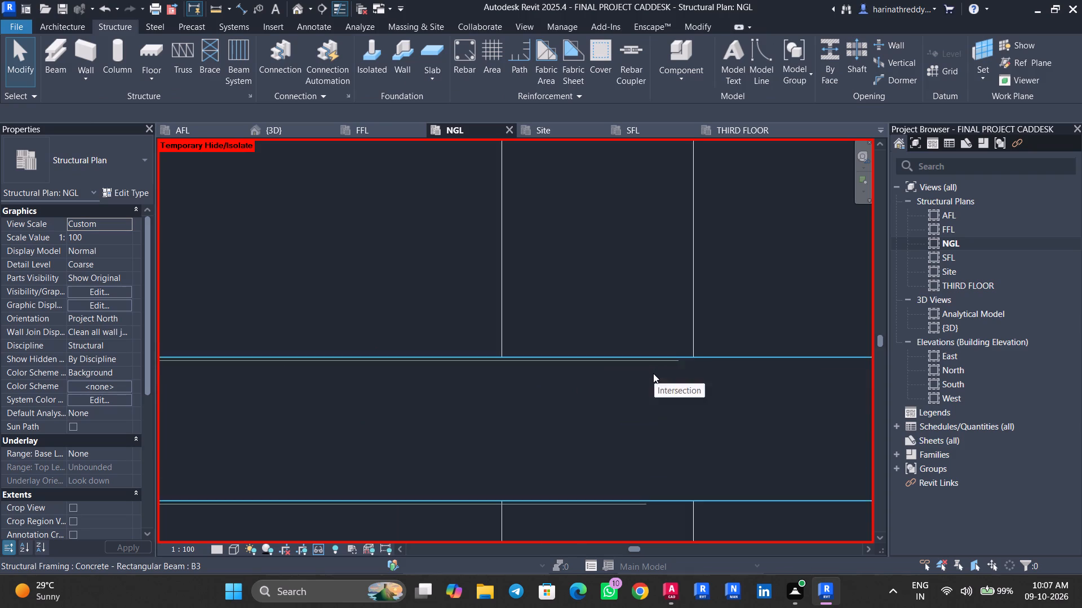
{"action": "scroll", "coordinate": [653, 373], "scroll_direction": "up", "scroll_amount": 4}
{"action": "type", "text": "AL"}
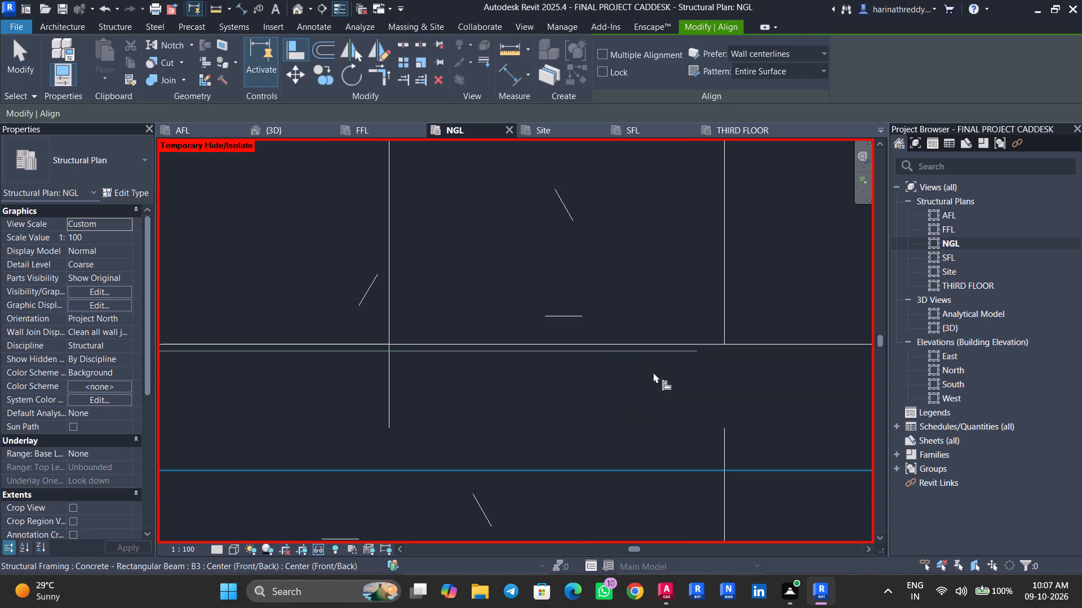
{"action": "scroll", "coordinate": [649, 351], "scroll_direction": "up", "scroll_amount": 3}
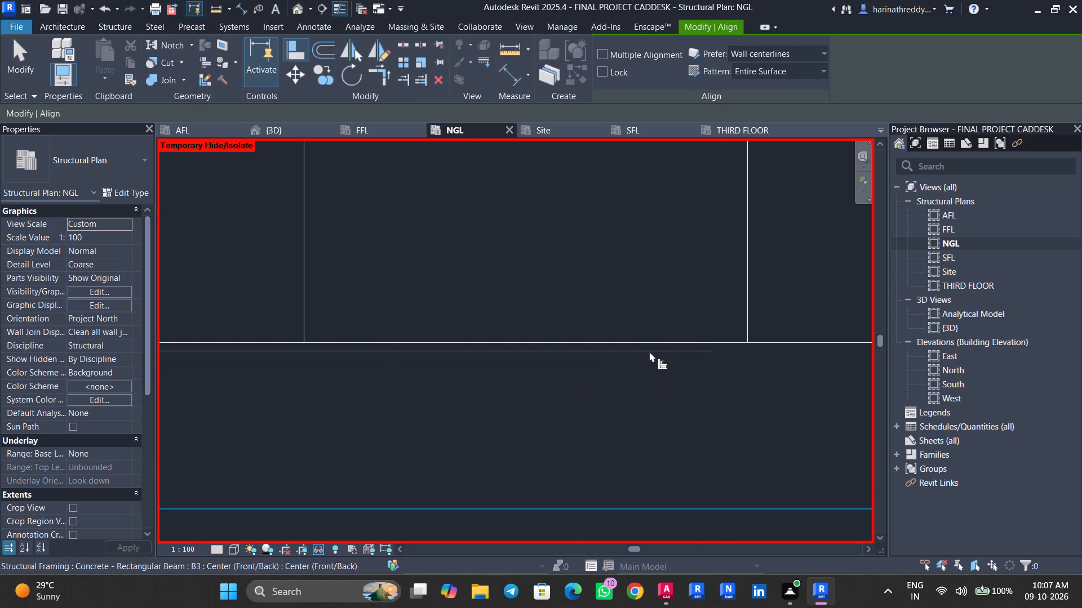
{"action": "key", "text": "Tab"}
{"action": "key", "text": "Tab"}
{"action": "key", "text": "Tab"}
{"action": "left_click", "coordinate": [650, 352]}
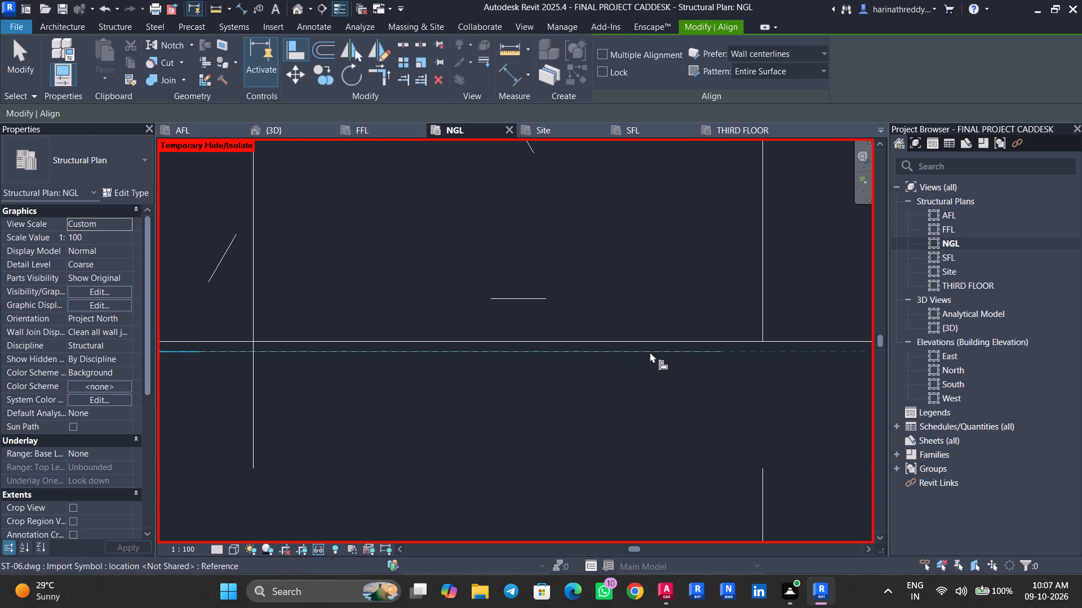
{"action": "left_click", "coordinate": [658, 339]}
{"action": "scroll", "coordinate": [658, 339], "scroll_direction": "down", "scroll_amount": 10}
{"action": "scroll", "coordinate": [658, 339], "scroll_direction": "up", "scroll_amount": 1}
{"action": "scroll", "coordinate": [658, 339], "scroll_direction": "down", "scroll_amount": 6}
{"action": "key", "text": "Escape"}
{"action": "key", "text": "Escape"}
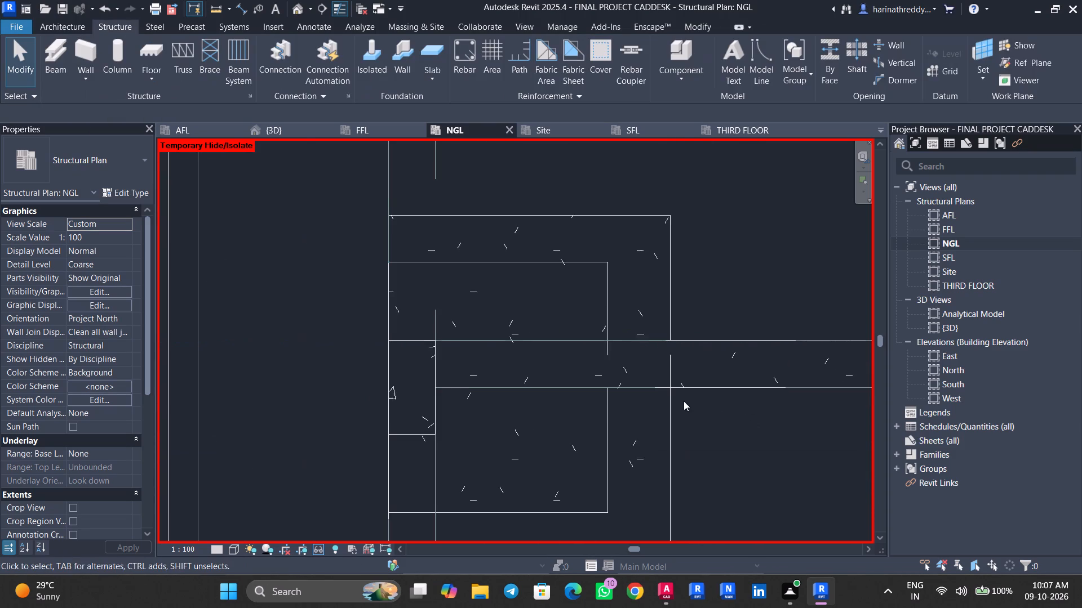
Examine the aligned B3 beam along its span between the two C2 columns and its surroundings in the plan.
{"action": "scroll", "coordinate": [672, 399], "scroll_direction": "up", "scroll_amount": 14}
{"action": "scroll", "coordinate": [658, 379], "scroll_direction": "down", "scroll_amount": 1}
{"action": "scroll", "coordinate": [658, 379], "scroll_direction": "up", "scroll_amount": 4}
{"action": "scroll", "coordinate": [658, 379], "scroll_direction": "down", "scroll_amount": 4}
{"action": "scroll", "coordinate": [658, 379], "scroll_direction": "up", "scroll_amount": 1}
{"action": "scroll", "coordinate": [658, 379], "scroll_direction": "down", "scroll_amount": 10}
{"action": "left_click", "coordinate": [675, 314]}
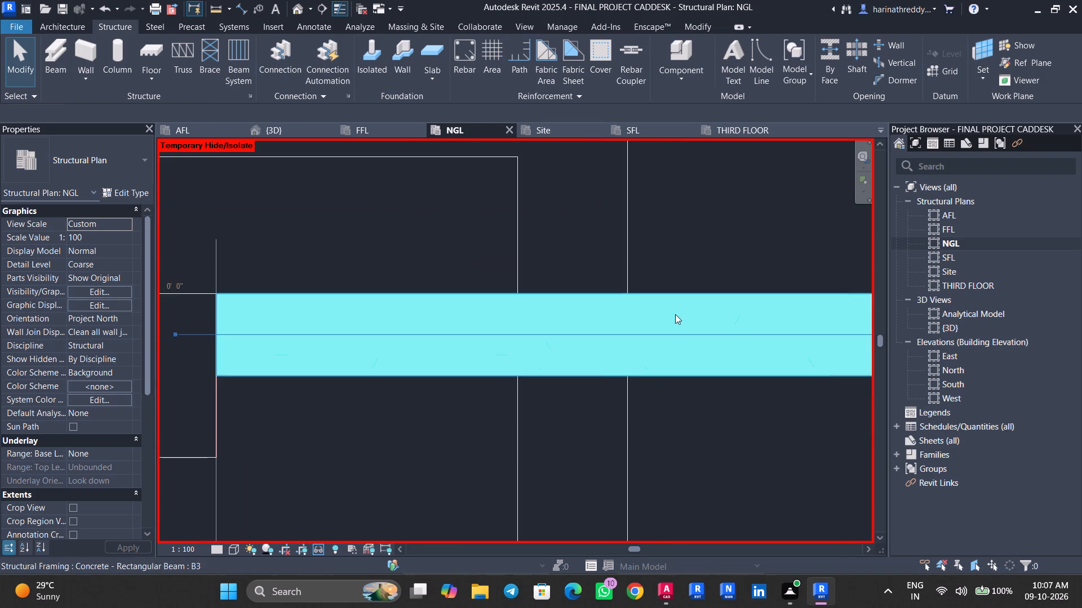
{"action": "scroll", "coordinate": [679, 394], "scroll_direction": "down", "scroll_amount": 6}
{"action": "scroll", "coordinate": [679, 394], "scroll_direction": "up", "scroll_amount": 1}
{"action": "scroll", "coordinate": [679, 394], "scroll_direction": "down", "scroll_amount": 2}
{"action": "middle_click_drag", "start_coordinate": [702, 399], "coordinate": [395, 399]}
{"action": "middle_click_drag", "start_coordinate": [761, 420], "coordinate": [595, 426]}
{"action": "key", "text": "Escape"}
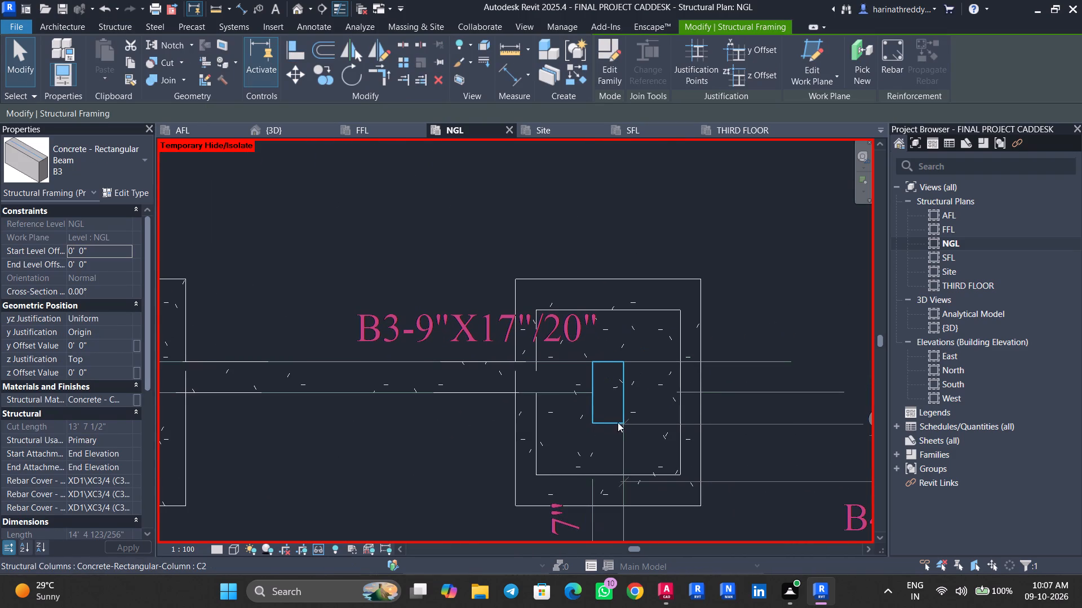
{"action": "key", "text": "Escape"}
{"action": "scroll", "coordinate": [706, 388], "scroll_direction": "down", "scroll_amount": 7}
{"action": "middle_click_drag", "start_coordinate": [728, 413], "coordinate": [594, 438]}
{"action": "scroll", "coordinate": [594, 438], "scroll_direction": "down", "scroll_amount": 1}
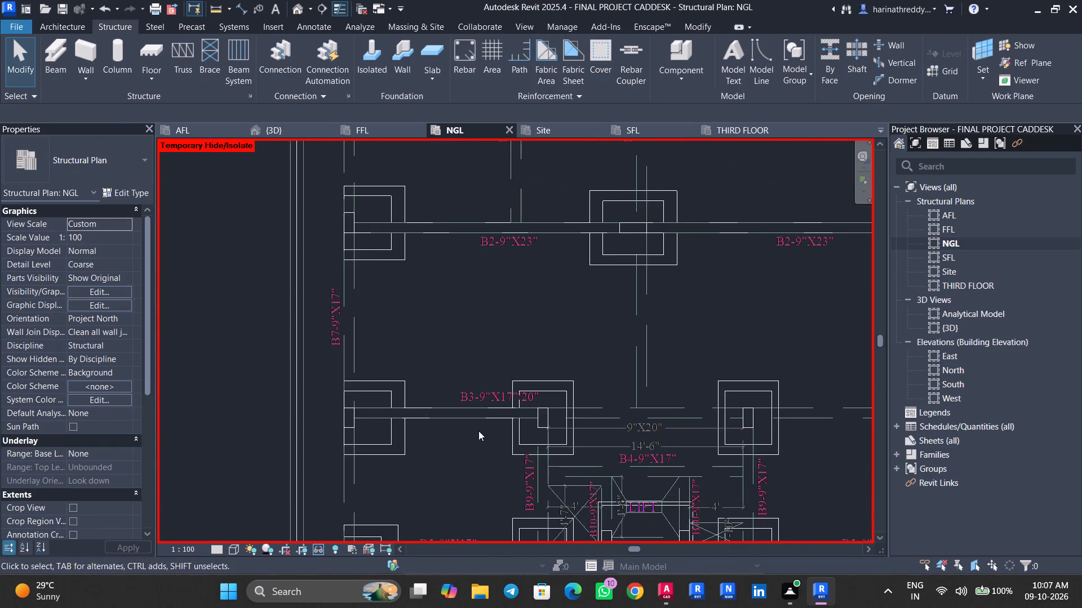
Place a B3 beam above the lift, spanning between the two C2 columns at the B9 lines.
{"action": "scroll", "coordinate": [681, 416], "scroll_direction": "down", "scroll_amount": 1}
{"action": "scroll", "coordinate": [681, 416], "scroll_direction": "up", "scroll_amount": 3}
{"action": "middle_click_drag", "start_coordinate": [695, 419], "coordinate": [393, 415]}
{"action": "middle_click_drag", "start_coordinate": [627, 438], "coordinate": [668, 386]}
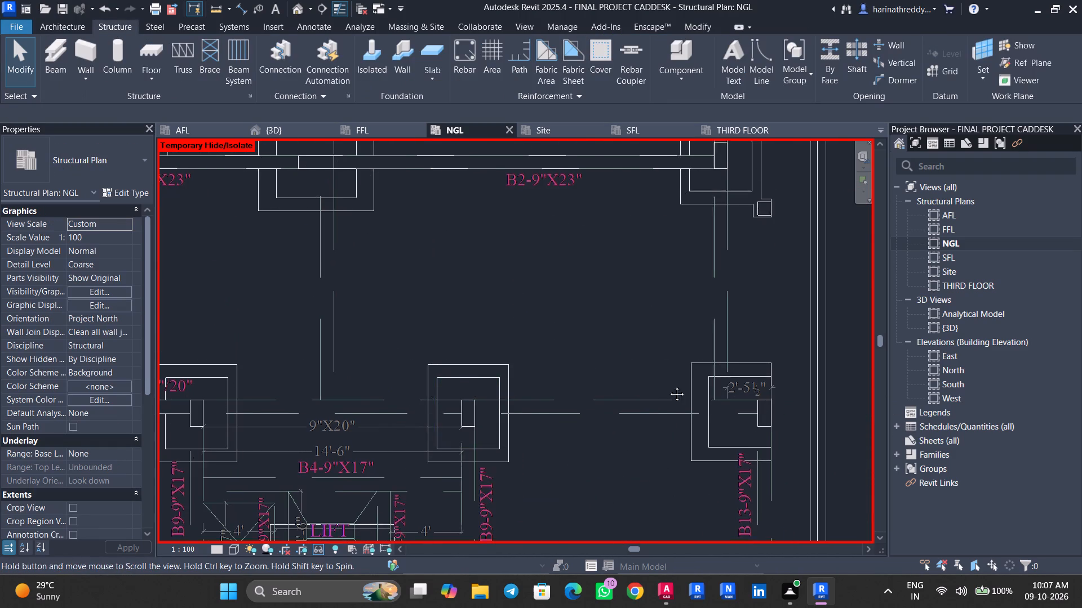
{"action": "middle_click_drag", "start_coordinate": [668, 386], "coordinate": [683, 376]}
{"action": "middle_click_drag", "start_coordinate": [659, 418], "coordinate": [707, 379]}
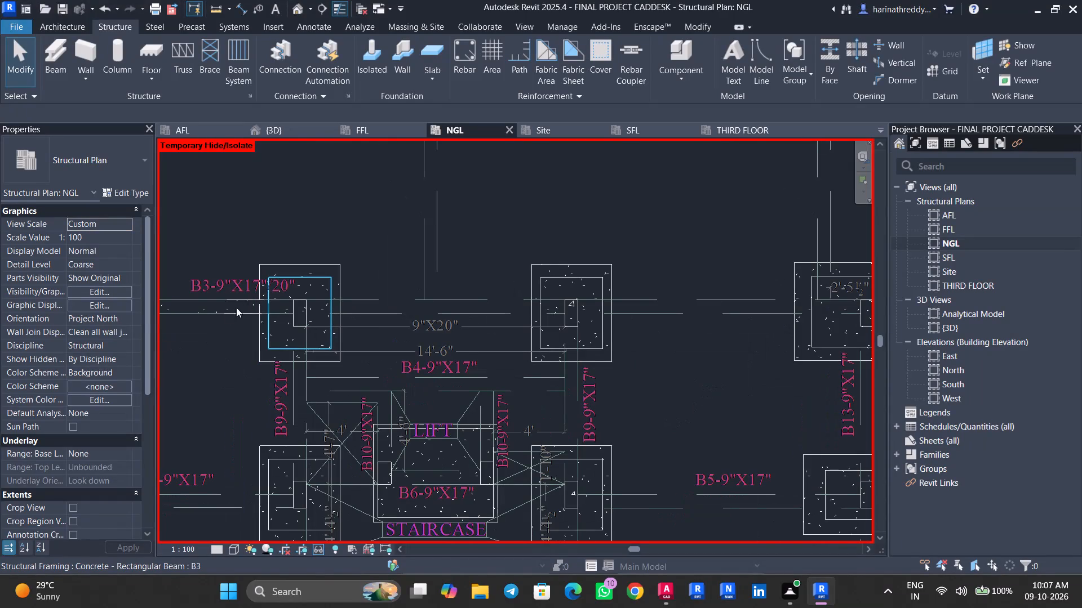
{"action": "left_click", "coordinate": [228, 314]}
{"action": "key", "text": "c"}
{"action": "key", "text": "s"}
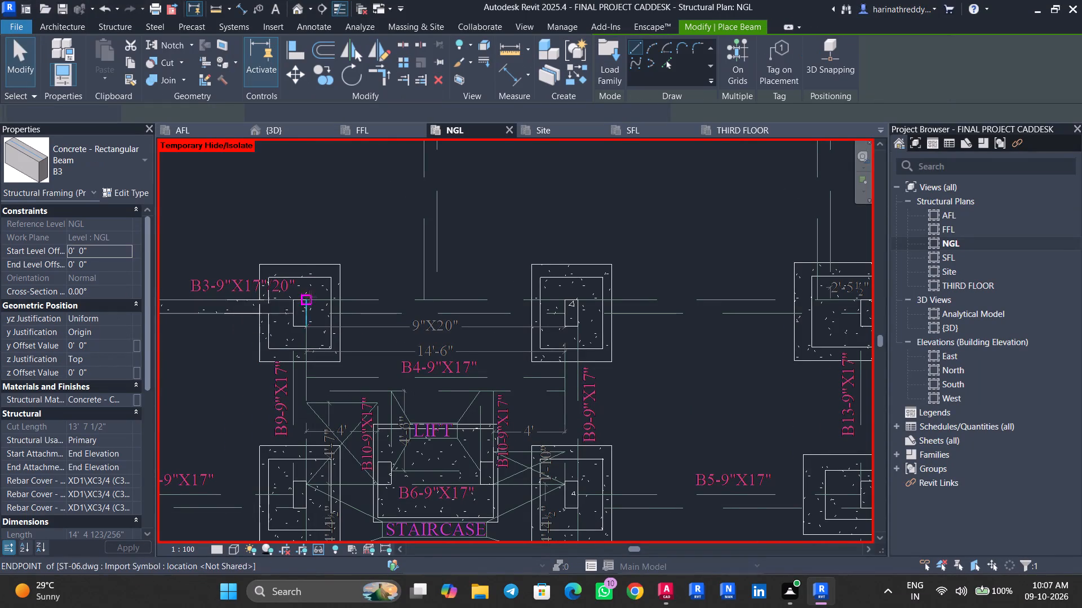
{"action": "scroll", "coordinate": [310, 297], "scroll_direction": "up", "scroll_amount": 8}
{"action": "left_click", "coordinate": [296, 318]}
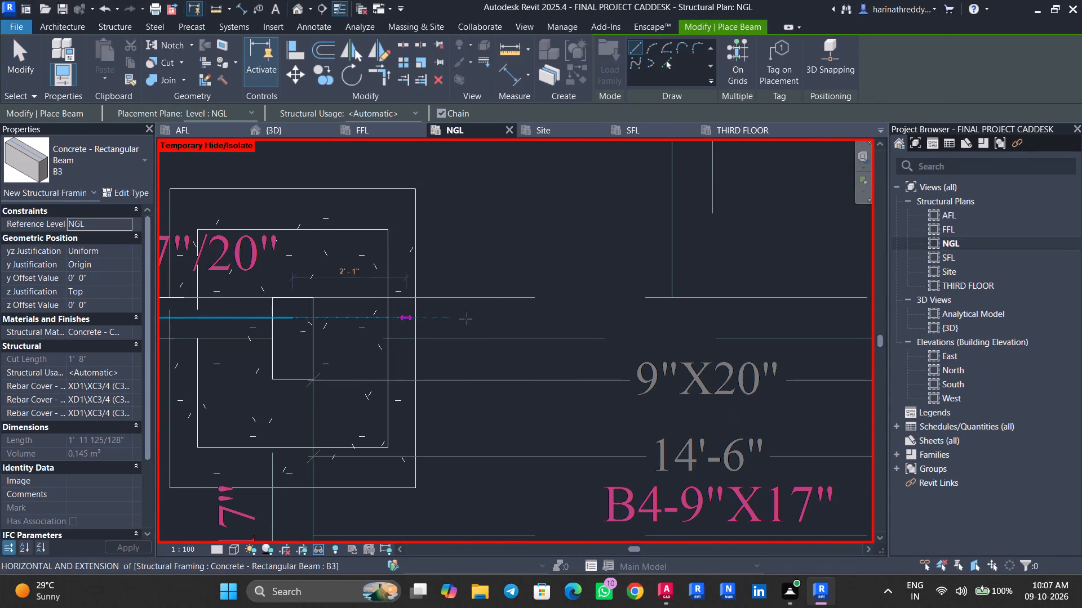
{"action": "middle_click_drag", "start_coordinate": [503, 315], "coordinate": [188, 315]}
{"action": "middle_click_drag", "start_coordinate": [575, 319], "coordinate": [354, 319]}
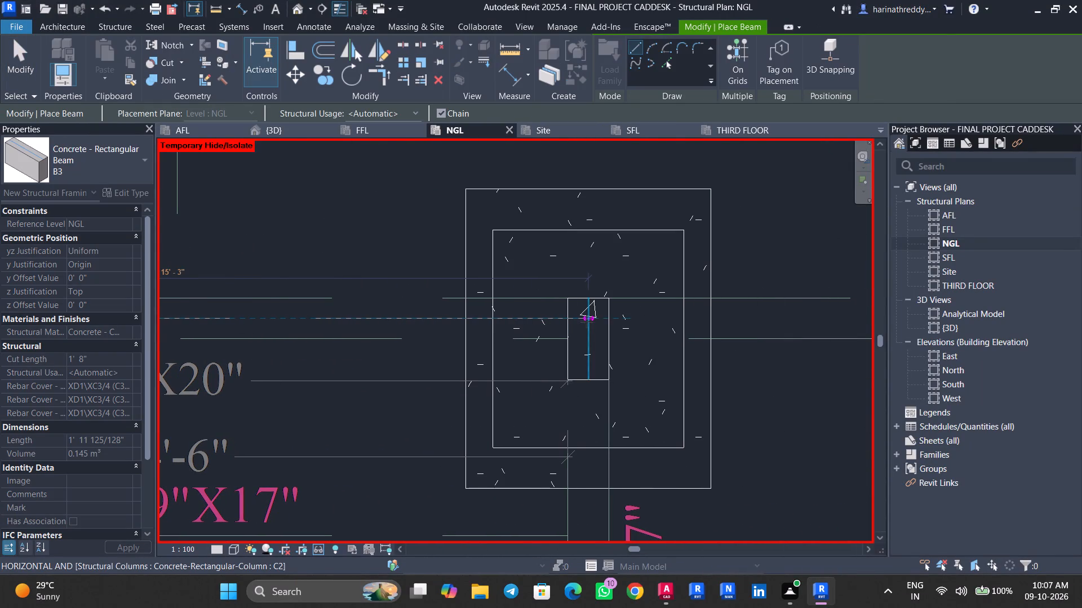
{"action": "left_click", "coordinate": [588, 319]}
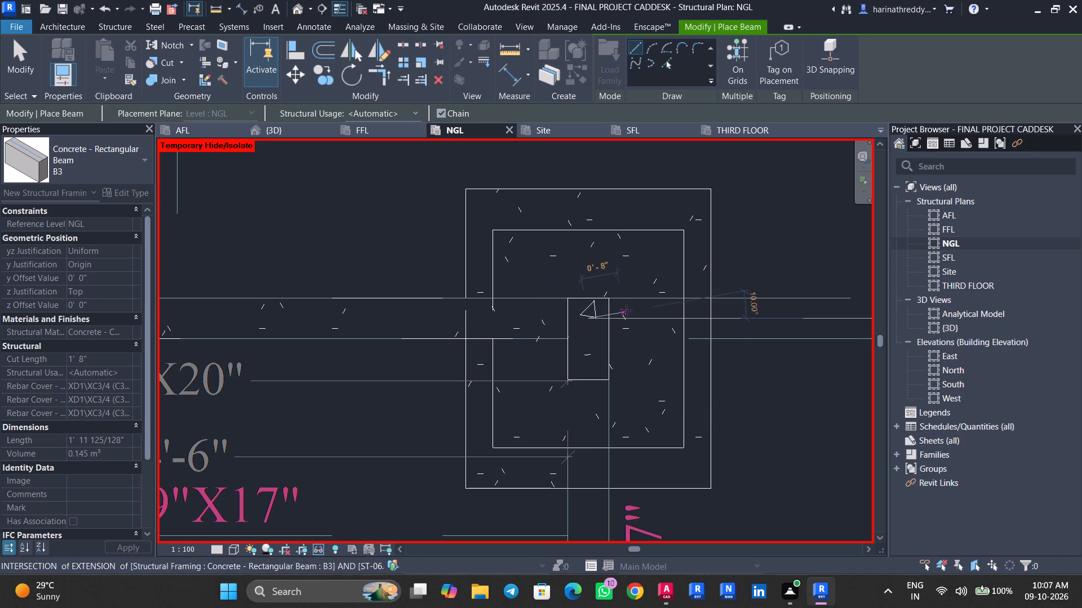
{"action": "key", "text": "Escape"}
Place a B3 beam from the C2 column at the right-hand B9 line to the C2 column at the B13 line.
{"action": "left_click", "coordinate": [590, 316]}
{"action": "middle_click_drag", "start_coordinate": [727, 316], "coordinate": [342, 322]}
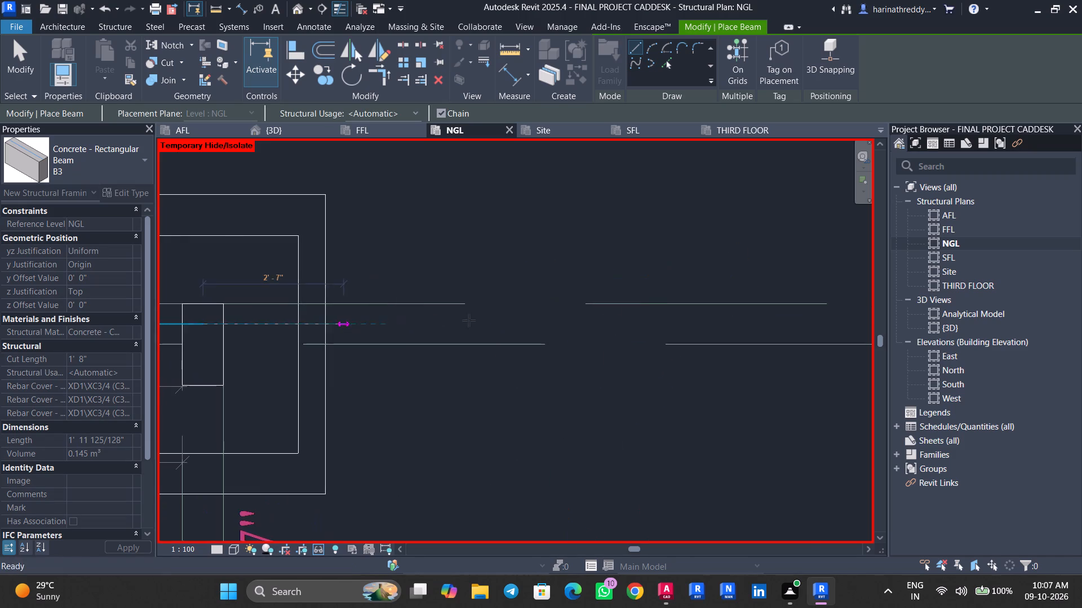
{"action": "middle_click_drag", "start_coordinate": [625, 310], "coordinate": [307, 320]}
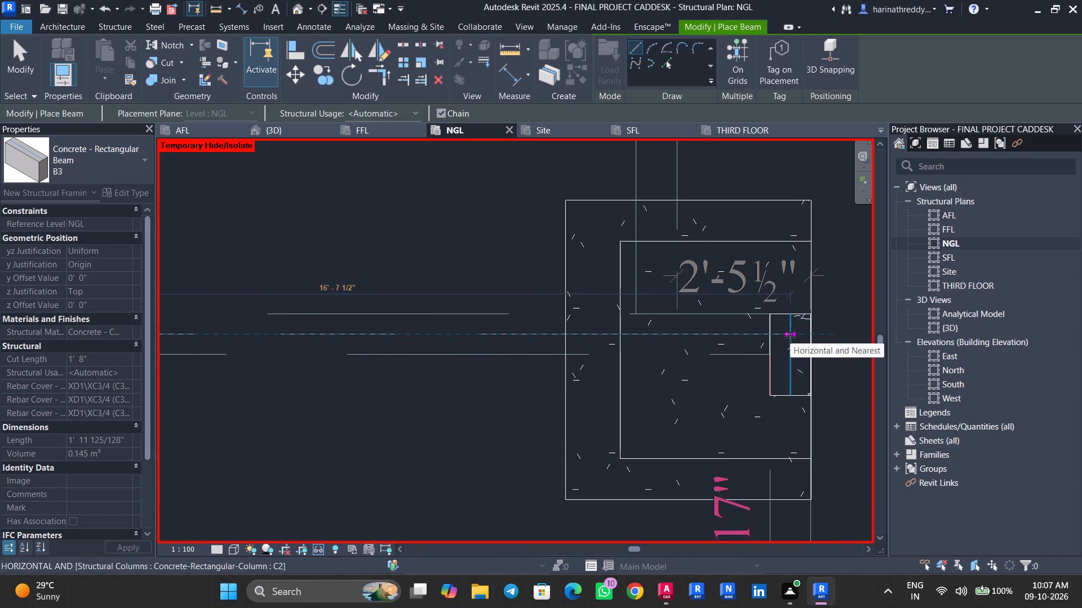
{"action": "left_click", "coordinate": [790, 337]}
{"action": "key", "text": "Escape"}
{"action": "key", "text": "Escape"}
{"action": "key", "text": "Escape"}
Examine the placed B2 and B3 beams and the remaining beam labels of the ST-06 drawing across the plan.
{"action": "scroll", "coordinate": [677, 324], "scroll_direction": "down", "scroll_amount": 3}
{"action": "scroll", "coordinate": [677, 324], "scroll_direction": "up", "scroll_amount": 1}
{"action": "scroll", "coordinate": [677, 324], "scroll_direction": "down", "scroll_amount": 5}
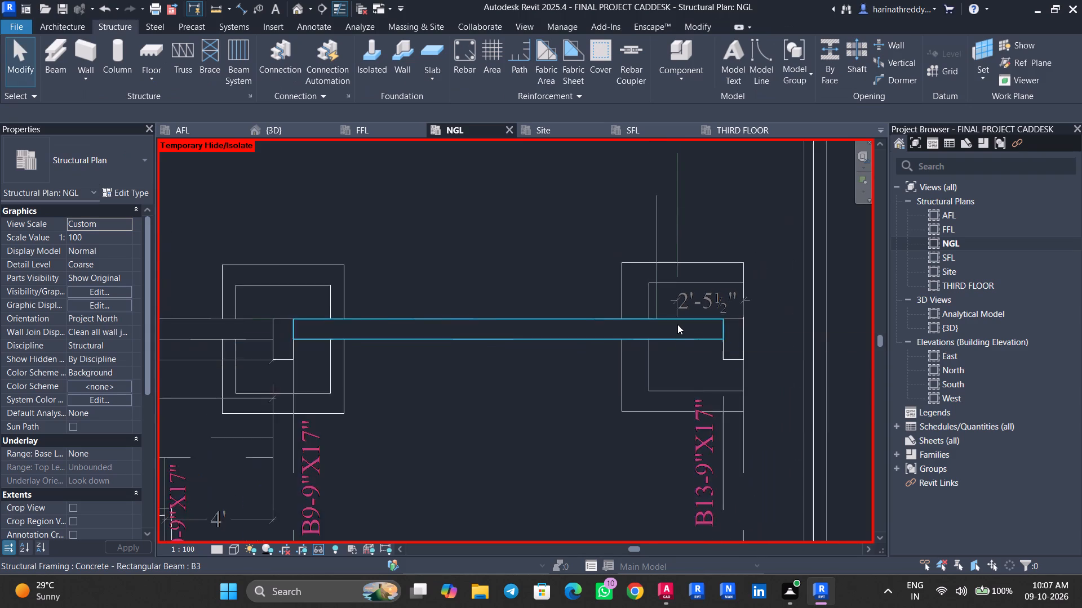
{"action": "scroll", "coordinate": [677, 324], "scroll_direction": "down", "scroll_amount": 3}
{"action": "middle_click_drag", "start_coordinate": [706, 210], "coordinate": [711, 270]}
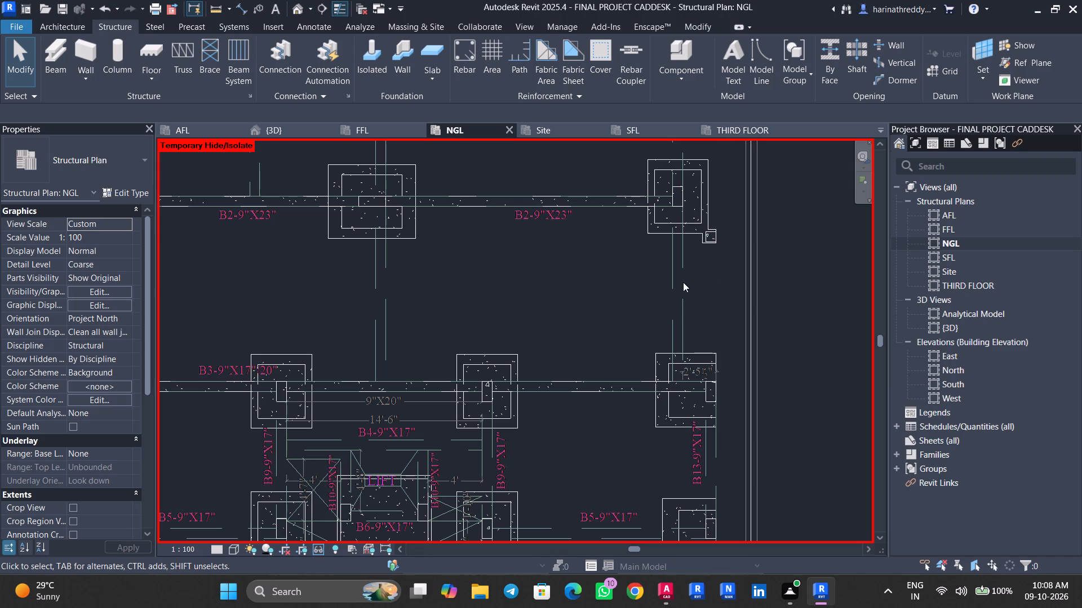
{"action": "scroll", "coordinate": [538, 295], "scroll_direction": "down", "scroll_amount": 4}
{"action": "middle_click_drag", "start_coordinate": [539, 303], "coordinate": [561, 227]}
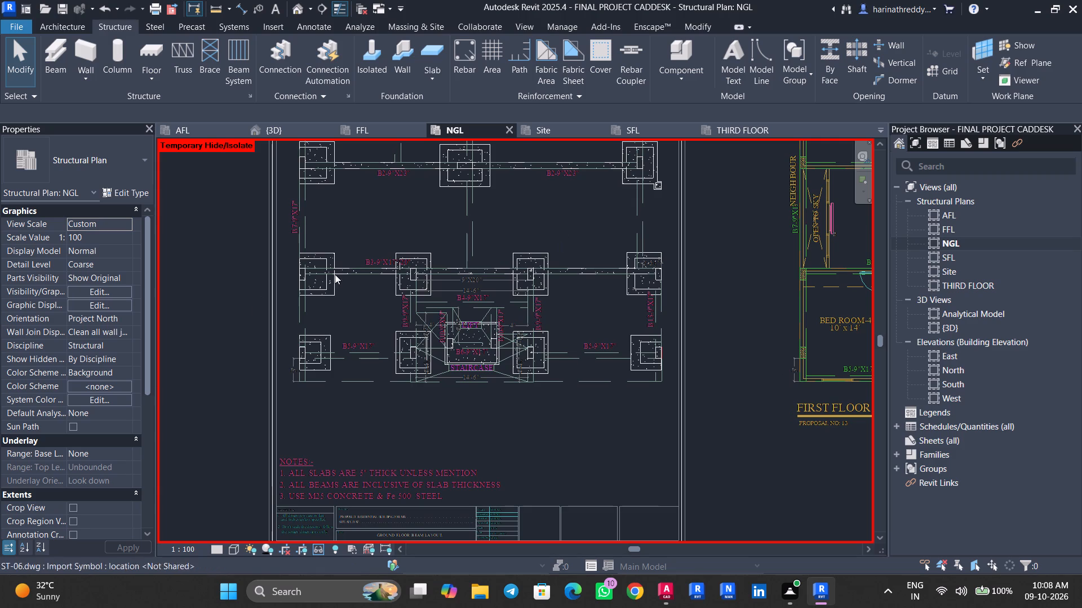
{"action": "scroll", "coordinate": [367, 379], "scroll_direction": "up", "scroll_amount": 11}
{"action": "middle_click_drag", "start_coordinate": [316, 351], "coordinate": [430, 497]}
{"action": "scroll", "coordinate": [423, 410], "scroll_direction": "down", "scroll_amount": 5}
{"action": "middle_click_drag", "start_coordinate": [456, 351], "coordinate": [465, 461]}
{"action": "middle_click_drag", "start_coordinate": [467, 451], "coordinate": [473, 371]}
{"action": "scroll", "coordinate": [471, 436], "scroll_direction": "up", "scroll_amount": 1}
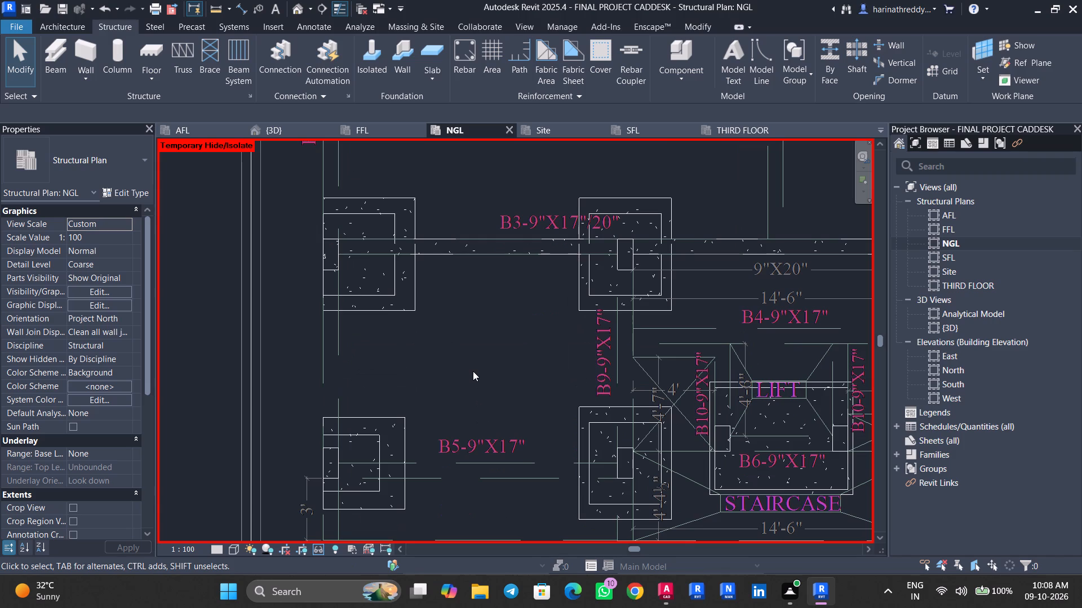
{"action": "middle_click_drag", "start_coordinate": [473, 388], "coordinate": [489, 354]}
{"action": "scroll", "coordinate": [473, 391], "scroll_direction": "up", "scroll_amount": 2}
{"action": "scroll", "coordinate": [474, 379], "scroll_direction": "down", "scroll_amount": 4}
{"action": "middle_click_drag", "start_coordinate": [509, 337], "coordinate": [482, 464]}
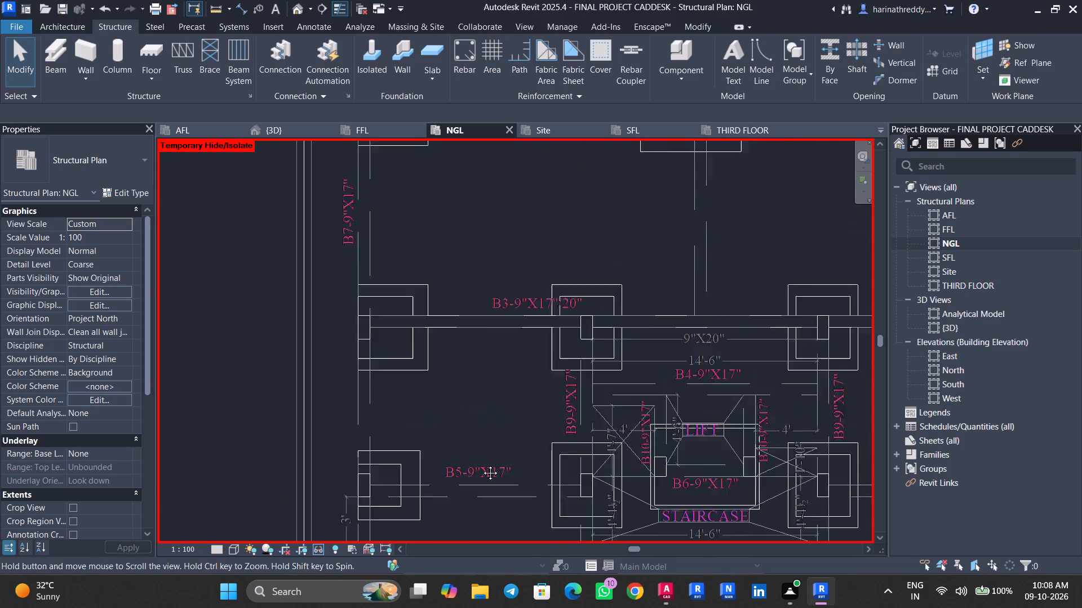
{"action": "middle_click_drag", "start_coordinate": [482, 464], "coordinate": [482, 473]}
{"action": "middle_click_drag", "start_coordinate": [467, 289], "coordinate": [462, 427]}
{"action": "middle_click_drag", "start_coordinate": [478, 391], "coordinate": [451, 534]}
{"action": "scroll", "coordinate": [449, 525], "scroll_direction": "up", "scroll_amount": 1}
{"action": "middle_click_drag", "start_coordinate": [480, 348], "coordinate": [451, 427]}
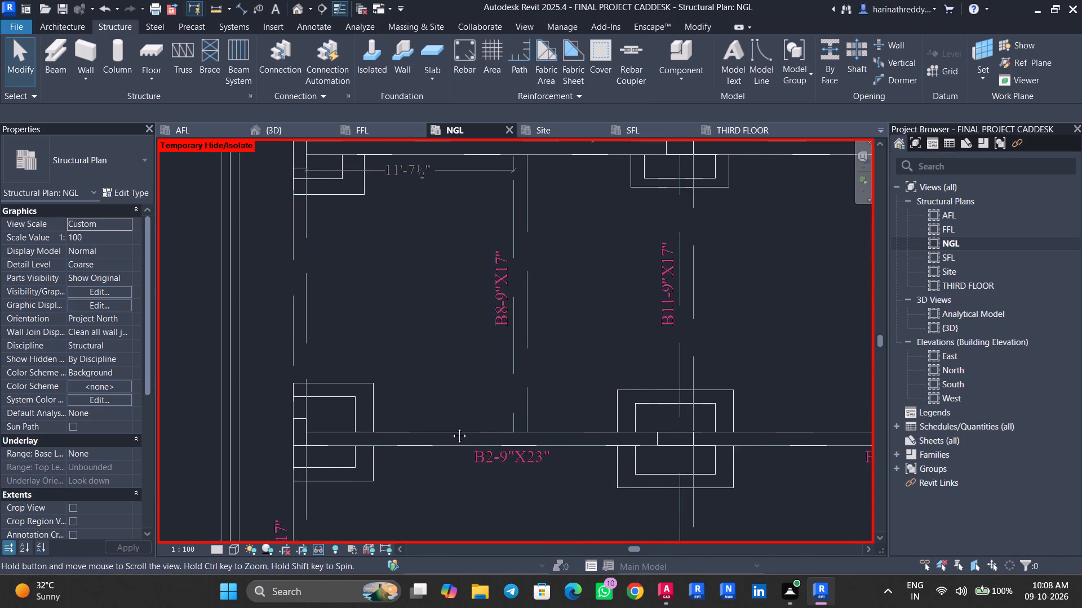
{"action": "middle_click_drag", "start_coordinate": [451, 427], "coordinate": [424, 475]}
{"action": "middle_click_drag", "start_coordinate": [533, 399], "coordinate": [263, 386]}
{"action": "middle_click_drag", "start_coordinate": [558, 391], "coordinate": [437, 134]}
{"action": "middle_click_drag", "start_coordinate": [468, 385], "coordinate": [486, 104]}
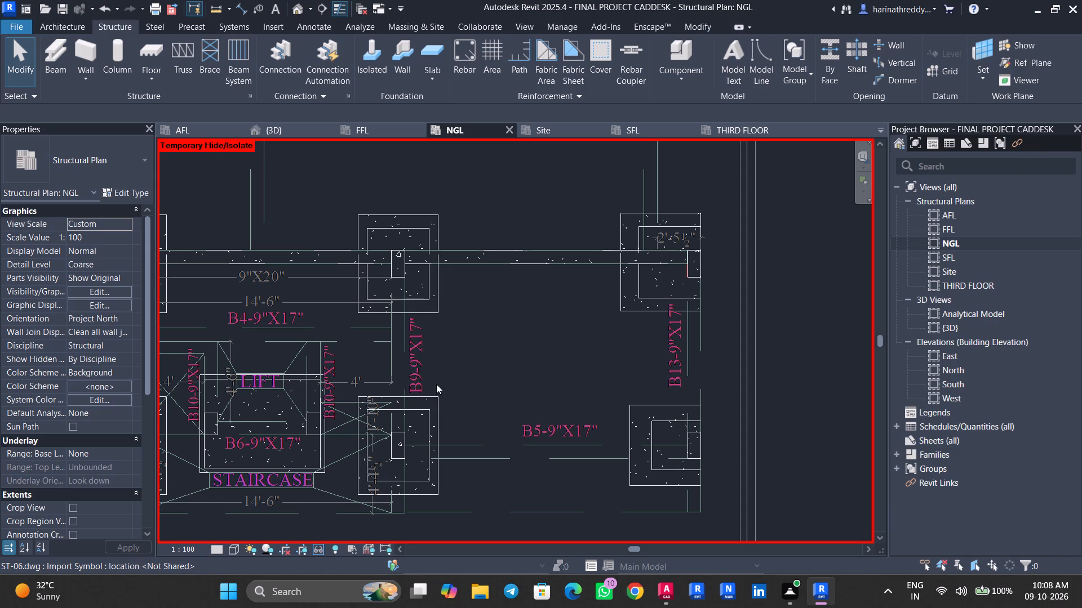
Duplicate the B3 concrete rectangular beam type as B4 and set its depth h to 17".
{"action": "scroll", "coordinate": [309, 394], "scroll_direction": "up", "scroll_amount": 4}
{"action": "middle_click_drag", "start_coordinate": [309, 394], "coordinate": [549, 373]}
{"action": "middle_click_drag", "start_coordinate": [435, 290], "coordinate": [452, 303]}
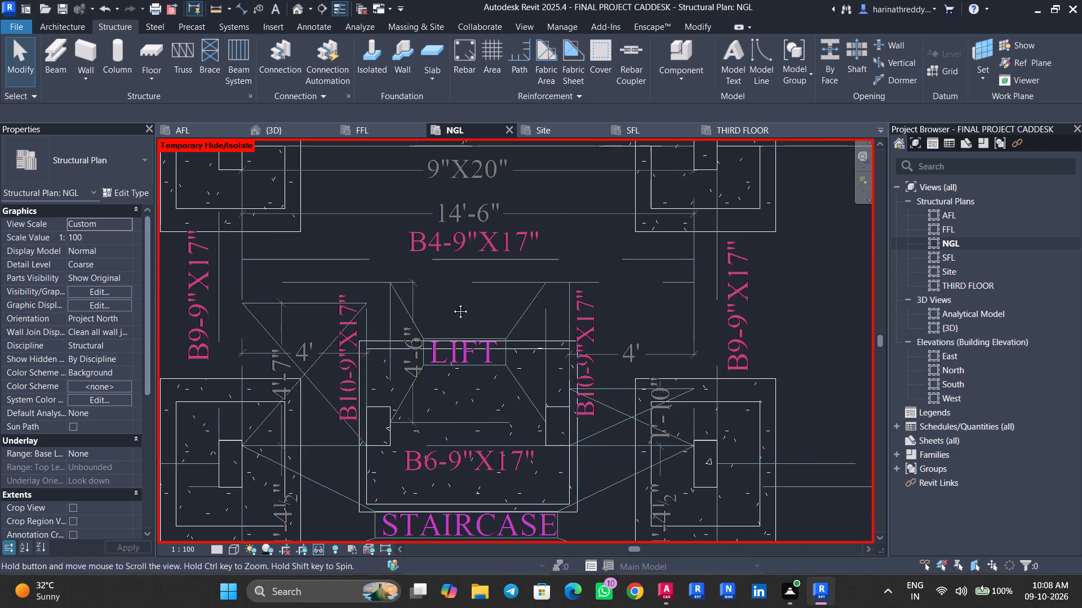
{"action": "middle_click_drag", "start_coordinate": [452, 303], "coordinate": [486, 324]}
{"action": "scroll", "coordinate": [486, 324], "scroll_direction": "up", "scroll_amount": 1}
{"action": "type", "text": "BM"}
{"action": "left_click", "coordinate": [141, 196]}
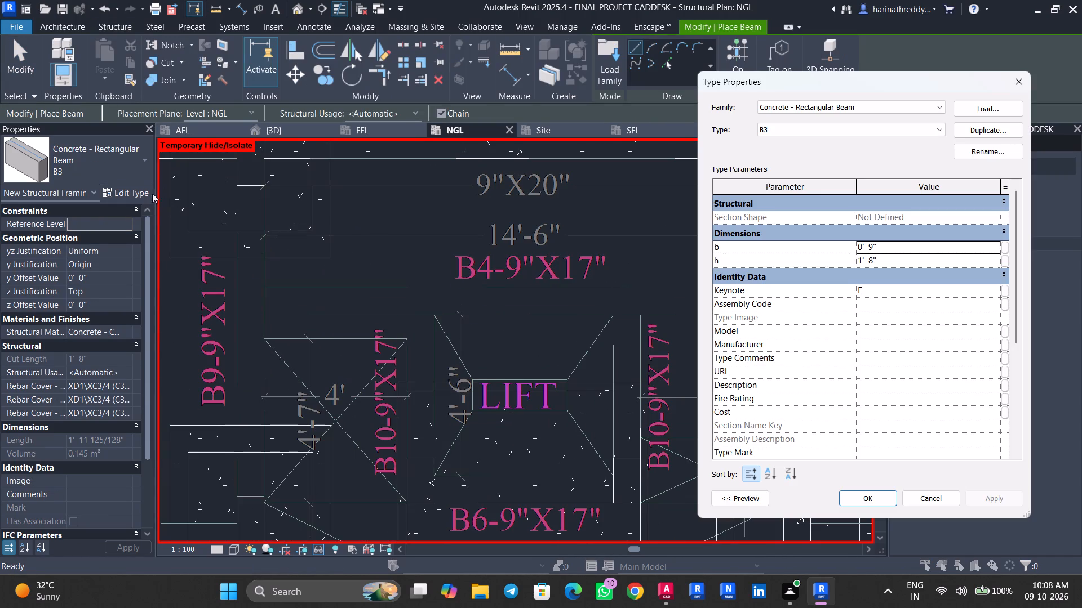
{"action": "left_click", "coordinate": [990, 126]}
{"action": "type", "text": "B4"}
{"action": "left_click", "coordinate": [806, 275]}
{"action": "left_click", "coordinate": [896, 258]}
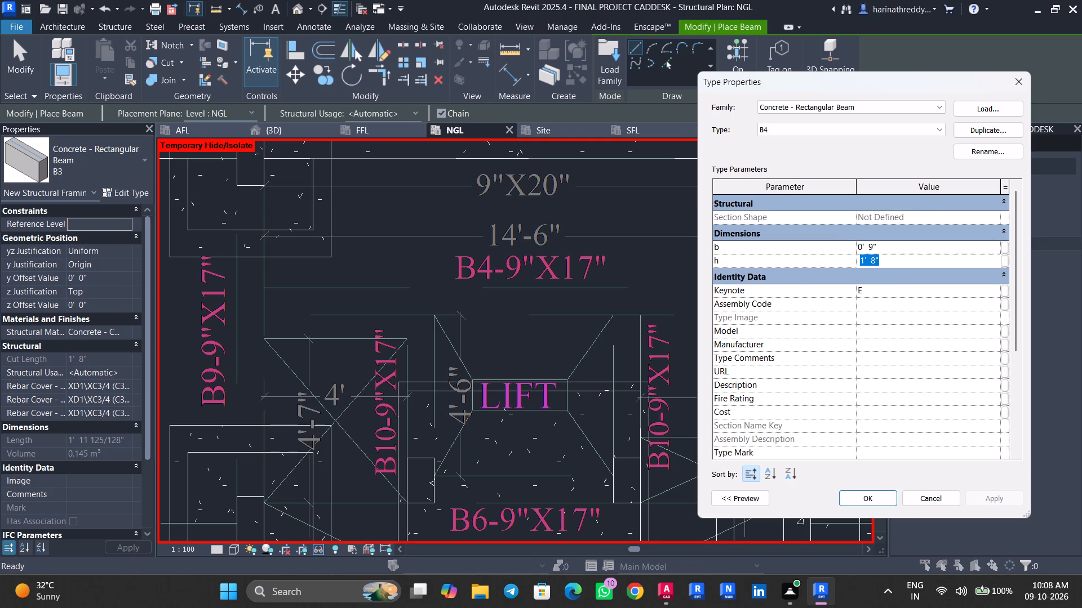
{"action": "type", "text": "17\""}
{"action": "key", "text": "Return"}
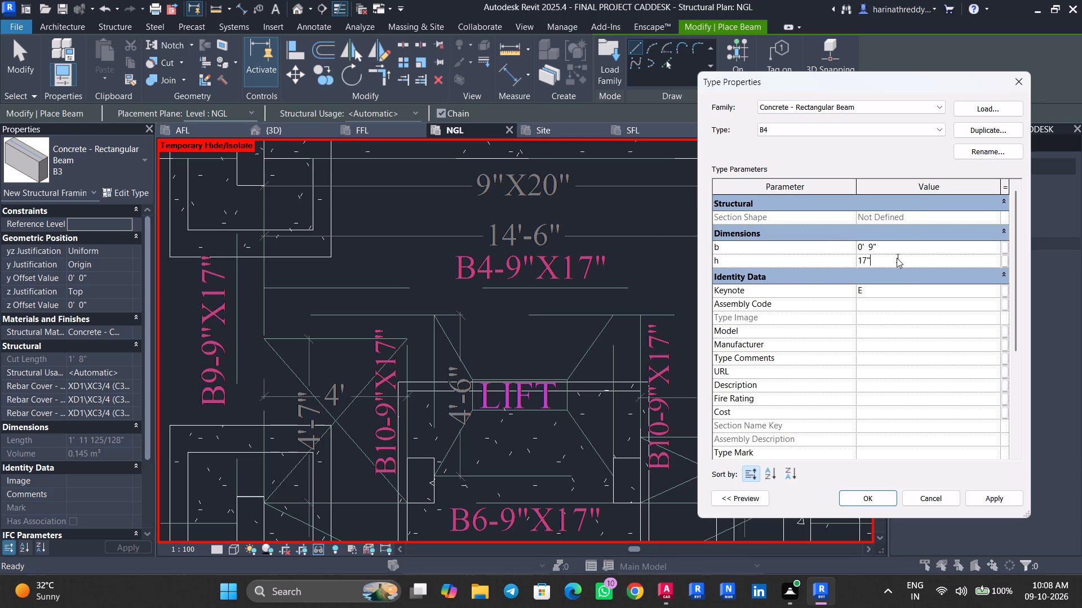
{"action": "left_click", "coordinate": [1006, 504]}
{"action": "left_click", "coordinate": [870, 497]}
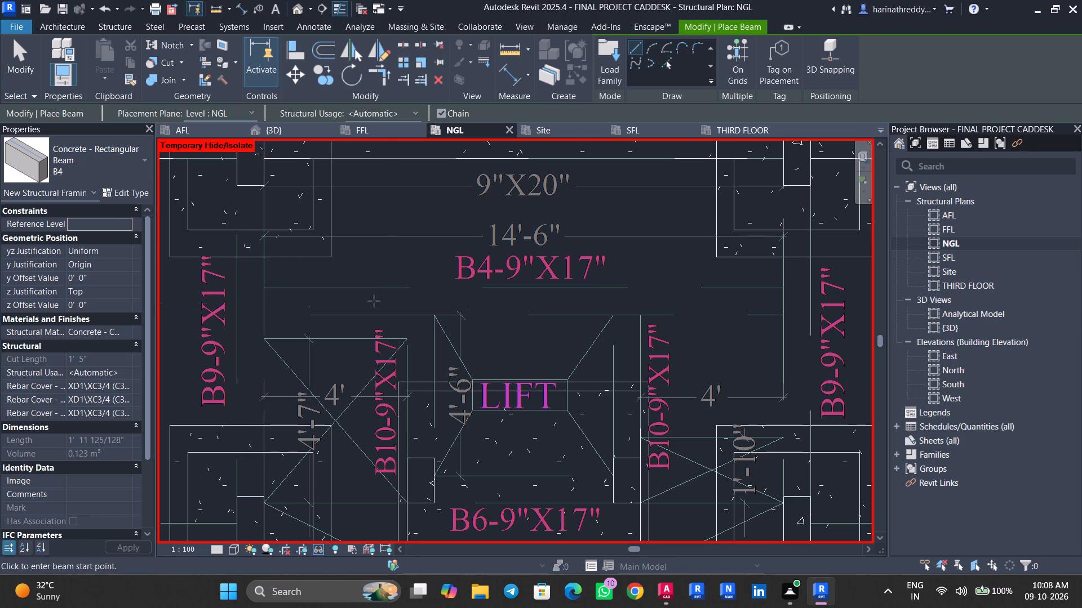
Place a horizontal B4 beam about 15'-3" long above the lift, between the two B9 beam lines.
{"action": "middle_click_drag", "start_coordinate": [506, 299], "coordinate": [360, 299]}
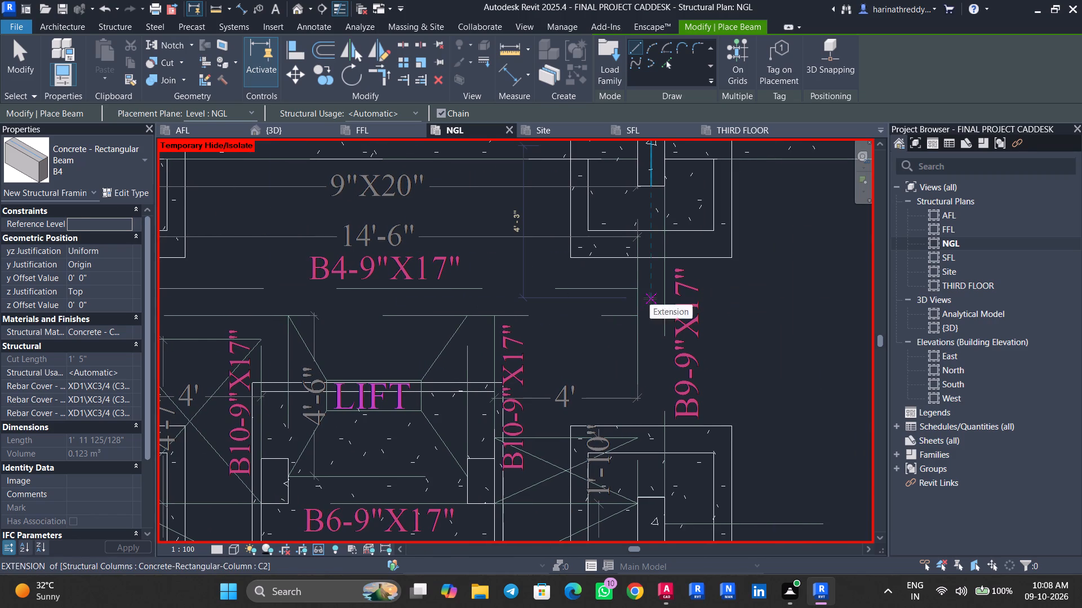
{"action": "left_click", "coordinate": [650, 298]}
{"action": "middle_click_drag", "start_coordinate": [280, 307], "coordinate": [514, 311]}
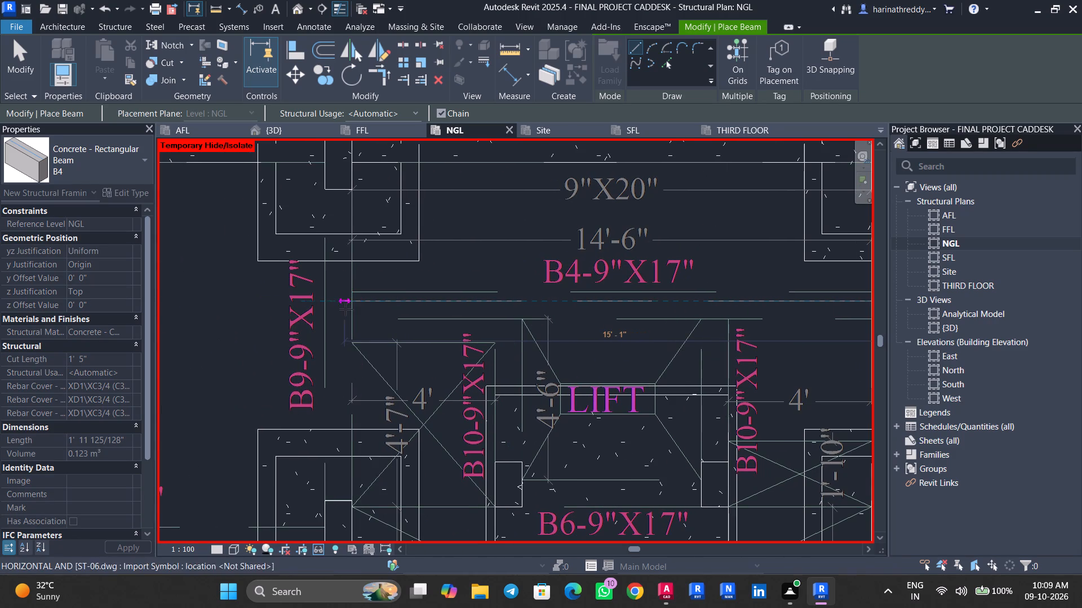
{"action": "left_click", "coordinate": [341, 306]}
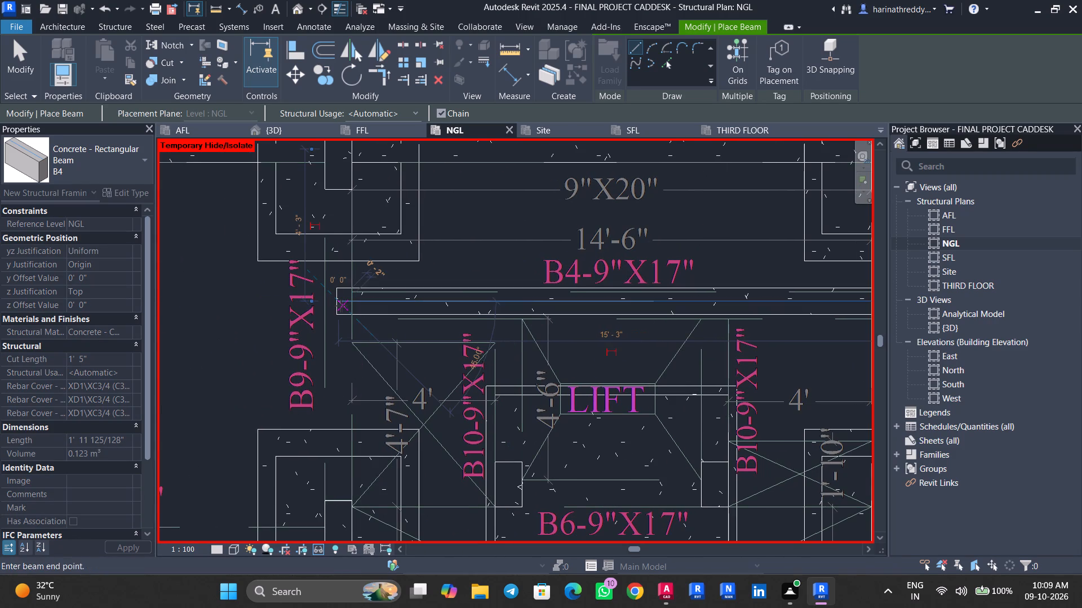
{"action": "key", "text": "Escape"}
{"action": "key", "text": "Escape"}
Shorten both ends of the B4 beam to roughly meet the inner lines of the two B9 beams.
{"action": "left_click", "coordinate": [339, 306]}
{"action": "scroll", "coordinate": [335, 301], "scroll_direction": "up", "scroll_amount": 1}
{"action": "scroll", "coordinate": [336, 301], "scroll_direction": "down", "scroll_amount": 1}
{"action": "scroll", "coordinate": [336, 301], "scroll_direction": "up", "scroll_amount": 7}
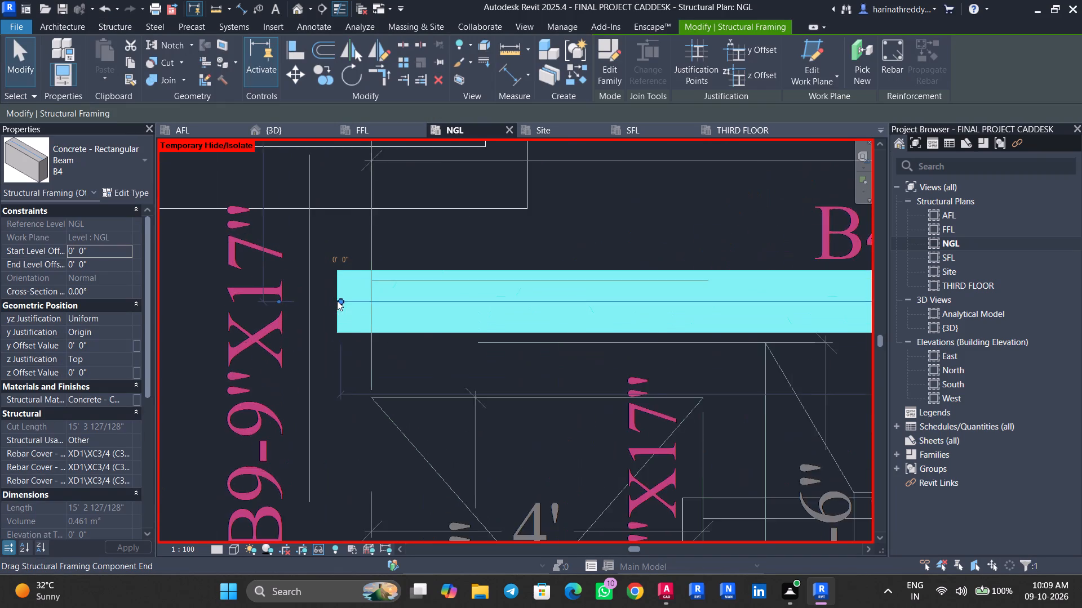
{"action": "left_click_drag", "start_coordinate": [340, 303], "coordinate": [376, 304]}
{"action": "key", "text": "Escape"}
{"action": "middle_click_drag", "start_coordinate": [442, 308], "coordinate": [38, 312]}
{"action": "middle_click_drag", "start_coordinate": [560, 283], "coordinate": [220, 296]}
{"action": "middle_click_drag", "start_coordinate": [643, 309], "coordinate": [292, 310]}
{"action": "middle_click_drag", "start_coordinate": [597, 320], "coordinate": [460, 327]}
{"action": "left_click", "coordinate": [574, 336]}
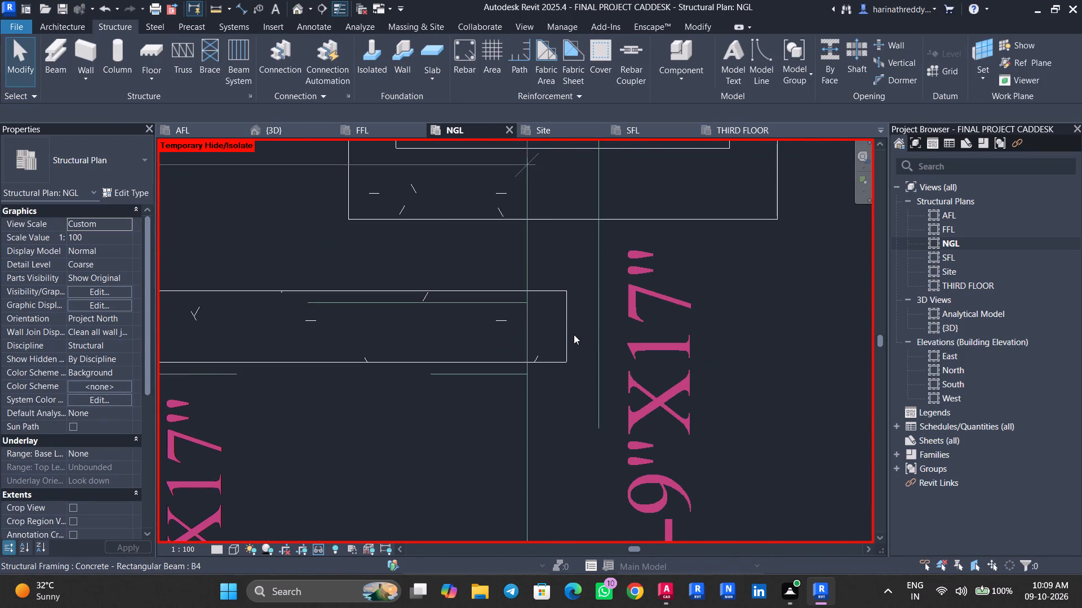
{"action": "left_click", "coordinate": [571, 331]}
{"action": "left_click_drag", "start_coordinate": [566, 327], "coordinate": [526, 332]}
{"action": "key", "text": "Escape"}
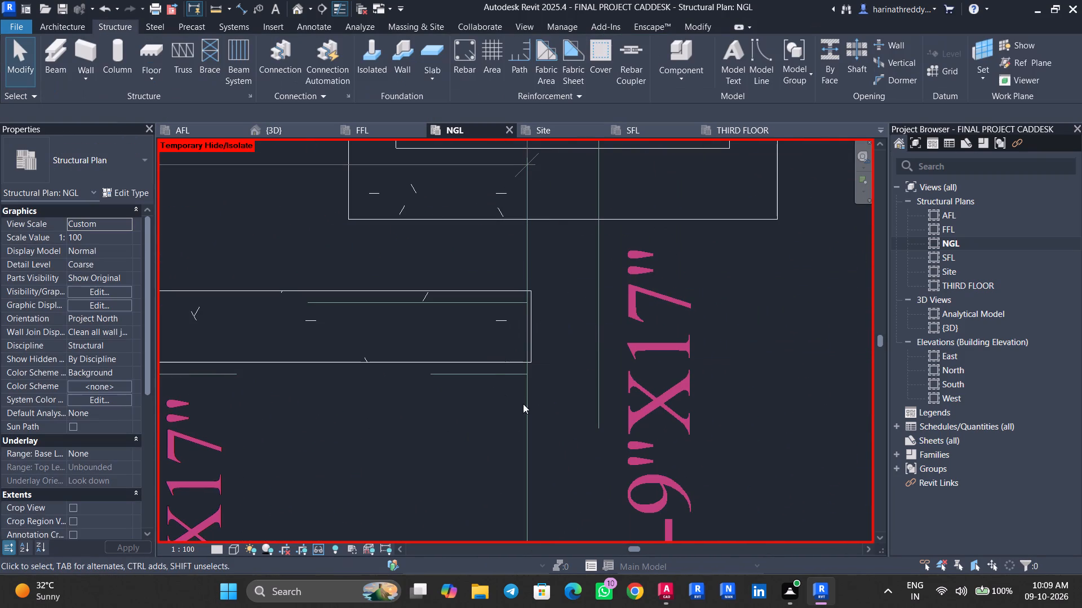
Align the B4 beam's lower edge to the lower B4 beam line in the ST-06 drawing.
{"action": "type", "text": "AL"}
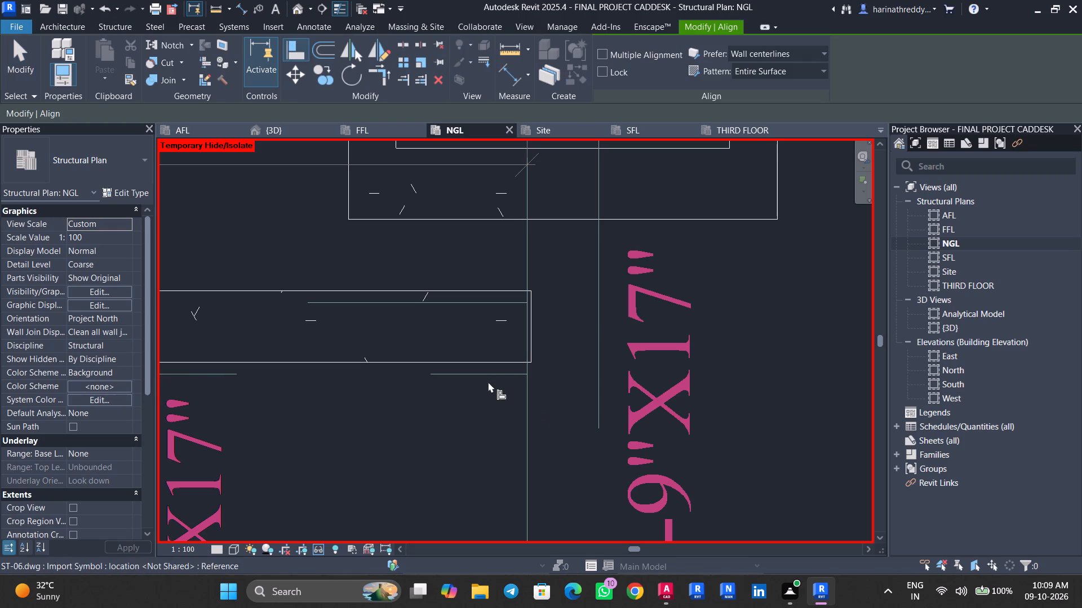
{"action": "left_click", "coordinate": [485, 375]}
{"action": "left_click", "coordinate": [485, 361]}
{"action": "key", "text": "Escape"}
{"action": "key", "text": "Escape"}
Align the B4 beam's right end to the inner line of the adjacent B9 beam in the ST-06 drawing.
{"action": "scroll", "coordinate": [528, 360], "scroll_direction": "up", "scroll_amount": 5}
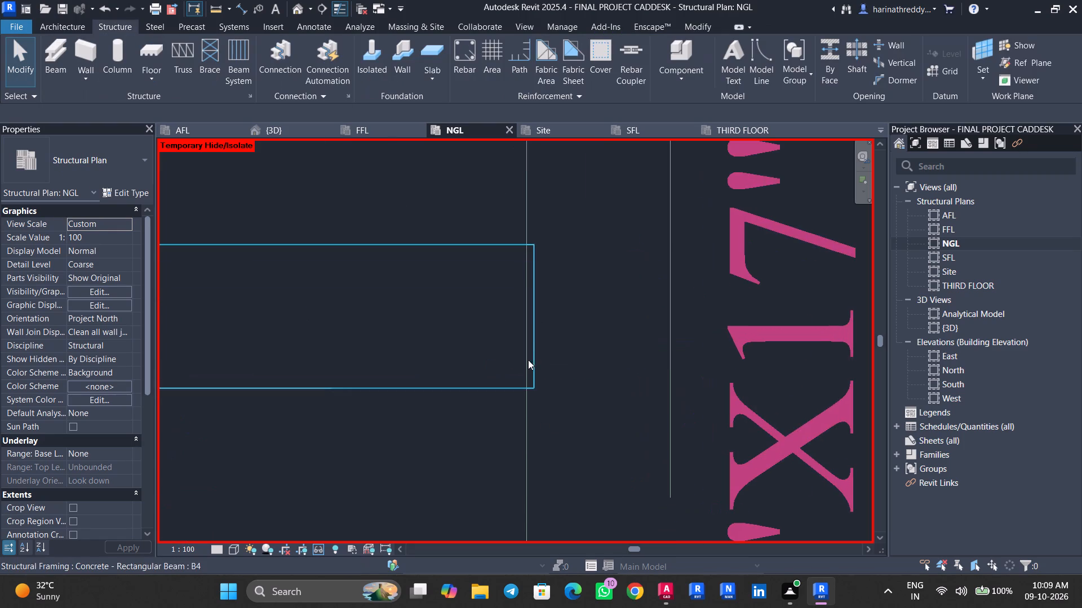
{"action": "left_click", "coordinate": [530, 345]}
{"action": "scroll", "coordinate": [534, 337], "scroll_direction": "up", "scroll_amount": 4}
{"action": "key", "text": "Escape"}
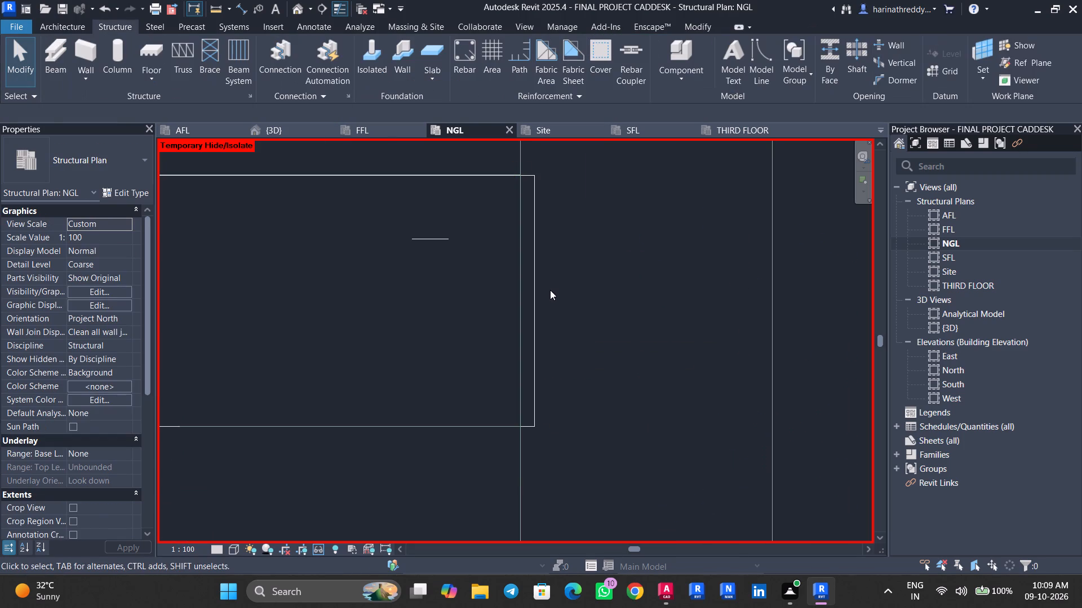
{"action": "type", "text": "AL"}
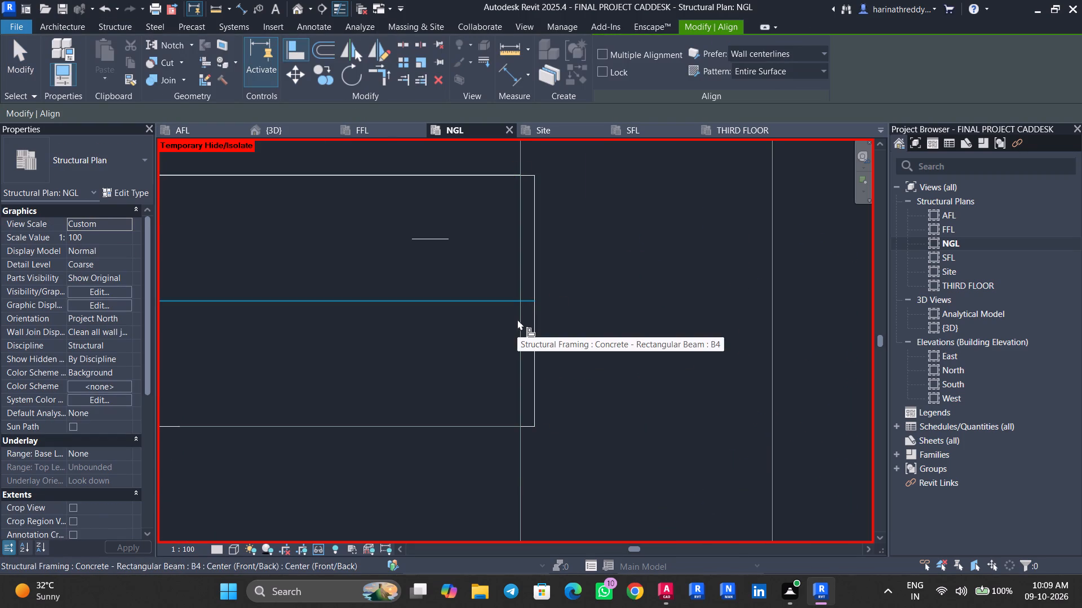
{"action": "key", "text": "Tab"}
{"action": "left_click", "coordinate": [517, 319]}
{"action": "left_click", "coordinate": [537, 307]}
{"action": "key", "text": "Escape"}
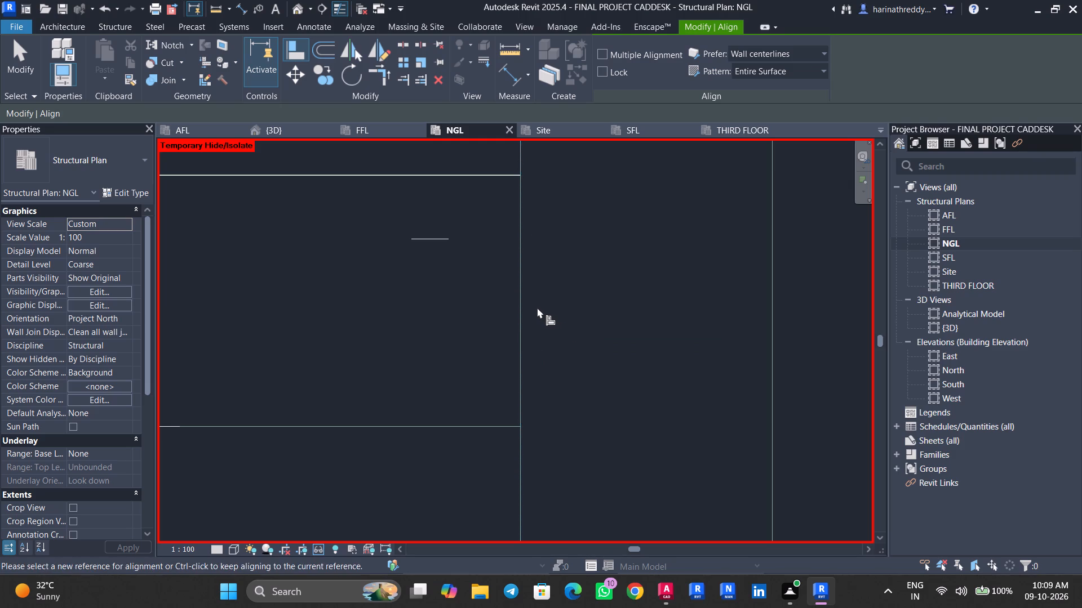
{"action": "key", "text": "Escape"}
Align the B4 beam's left end to the inner line of the adjacent B9 beam in the ST-06 drawing.
{"action": "scroll", "coordinate": [537, 307], "scroll_direction": "down", "scroll_amount": 16}
{"action": "scroll", "coordinate": [537, 307], "scroll_direction": "up", "scroll_amount": 1}
{"action": "scroll", "coordinate": [537, 307], "scroll_direction": "down", "scroll_amount": 1}
{"action": "scroll", "coordinate": [537, 307], "scroll_direction": "up", "scroll_amount": 1}
{"action": "scroll", "coordinate": [537, 307], "scroll_direction": "down", "scroll_amount": 1}
{"action": "scroll", "coordinate": [537, 307], "scroll_direction": "up", "scroll_amount": 1}
{"action": "middle_click_drag", "start_coordinate": [410, 363], "coordinate": [709, 363]}
{"action": "middle_click_drag", "start_coordinate": [460, 354], "coordinate": [675, 355]}
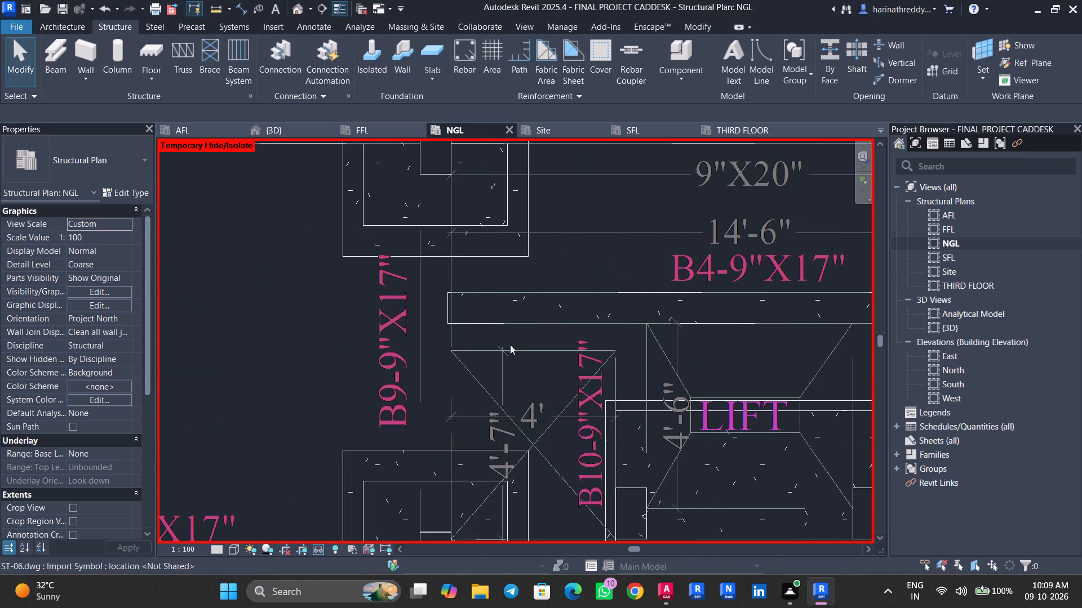
{"action": "scroll", "coordinate": [477, 340], "scroll_direction": "down", "scroll_amount": 1}
{"action": "scroll", "coordinate": [476, 339], "scroll_direction": "up", "scroll_amount": 10}
{"action": "scroll", "coordinate": [443, 321], "scroll_direction": "down", "scroll_amount": 1}
{"action": "scroll", "coordinate": [443, 321], "scroll_direction": "up", "scroll_amount": 3}
{"action": "middle_click_drag", "start_coordinate": [443, 321], "coordinate": [561, 384]}
{"action": "type", "text": "AL"}
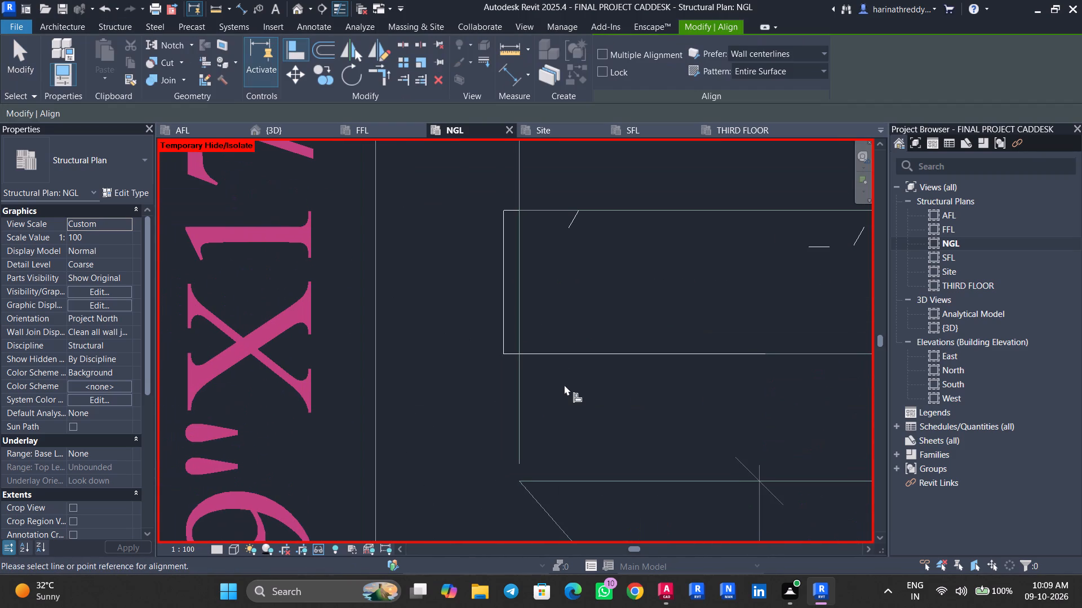
{"action": "key", "text": "Tab"}
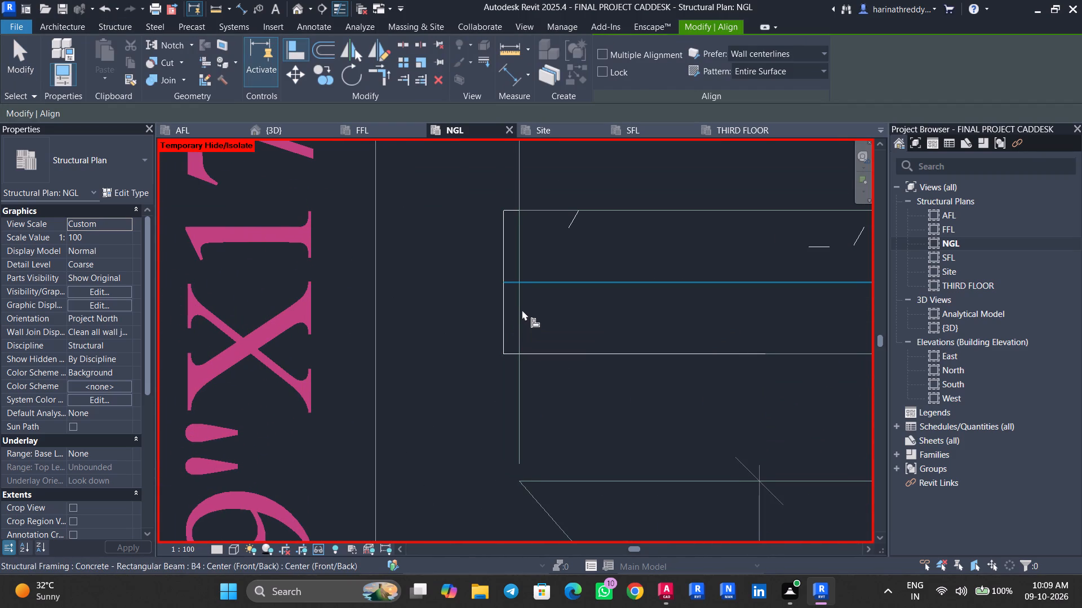
{"action": "key", "text": "Tab"}
{"action": "key", "text": "Tab"}
{"action": "key", "text": "Tab"}
{"action": "left_click", "coordinate": [522, 310]}
{"action": "left_click", "coordinate": [499, 307]}
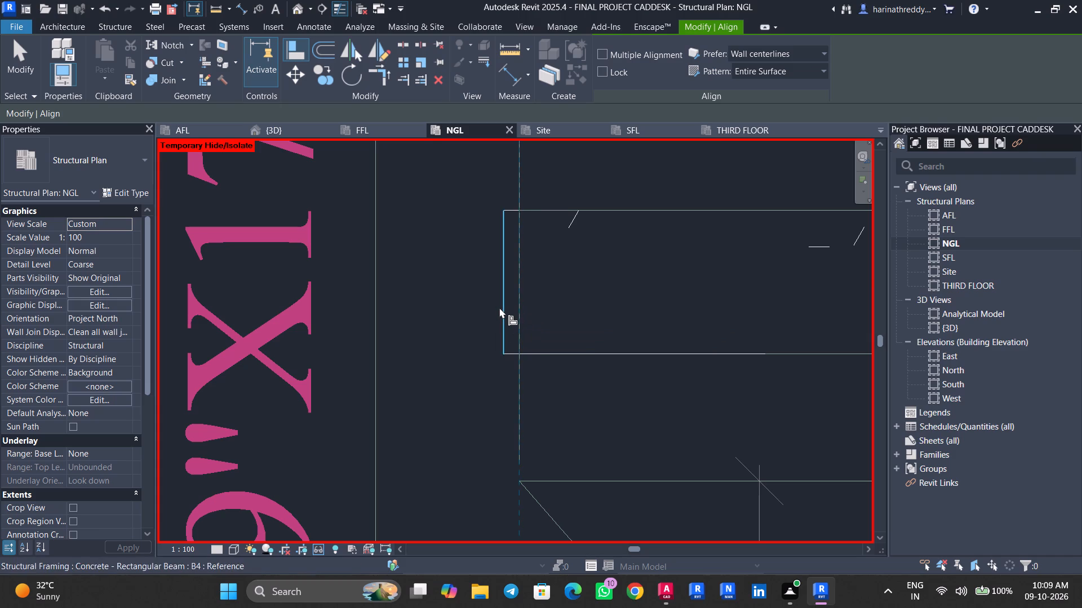
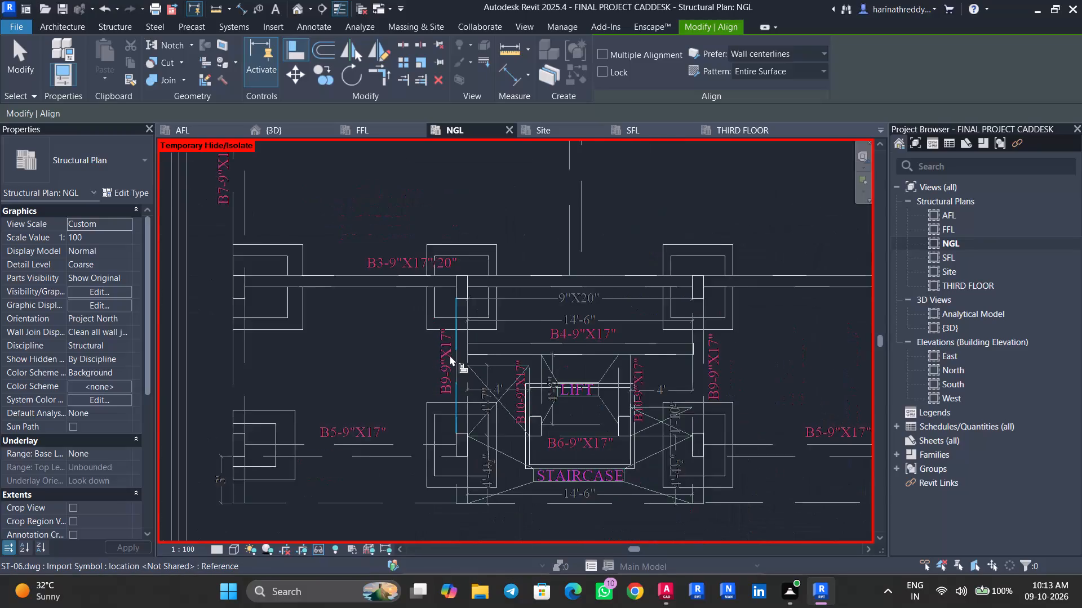
Start a structural beam and duplicate type B4 as B5, with depth h set to 17".
{"action": "scroll", "coordinate": [450, 355], "scroll_direction": "up", "scroll_amount": 1}
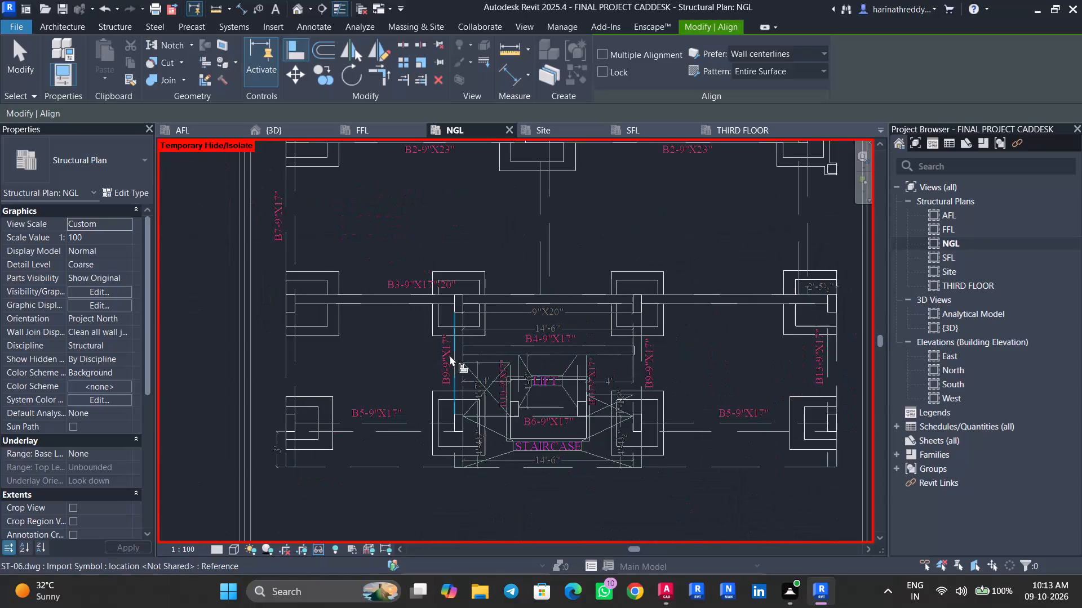
{"action": "key", "text": "Escape"}
{"action": "key", "text": "Escape"}
{"action": "scroll", "coordinate": [351, 433], "scroll_direction": "up", "scroll_amount": 6}
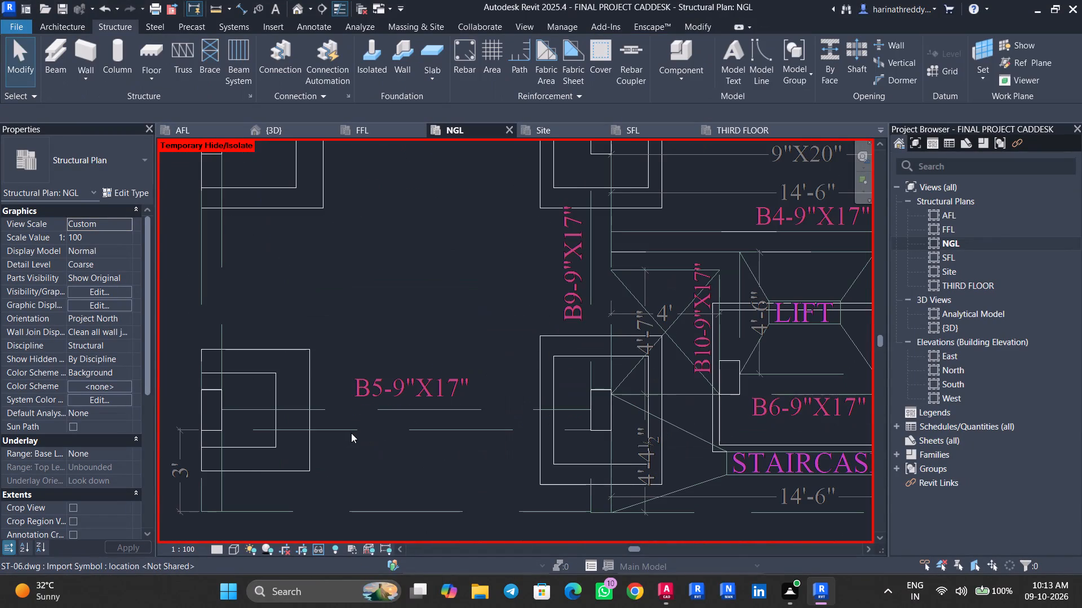
{"action": "middle_click_drag", "start_coordinate": [375, 439], "coordinate": [410, 415]}
{"action": "scroll", "coordinate": [375, 439], "scroll_direction": "up", "scroll_amount": 1}
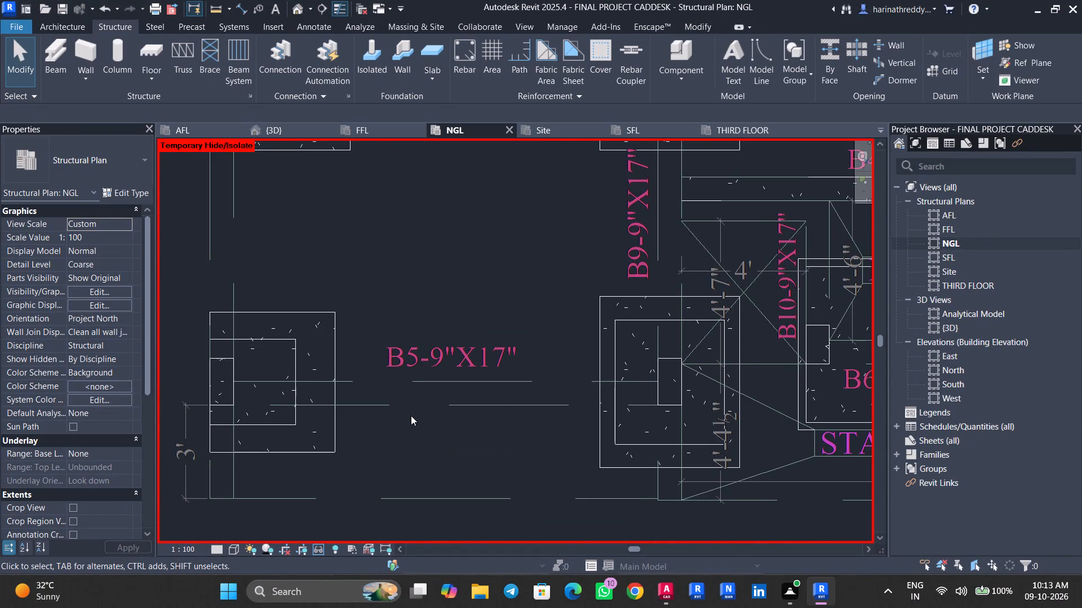
{"action": "type", "text": "BM"}
{"action": "left_click", "coordinate": [130, 194]}
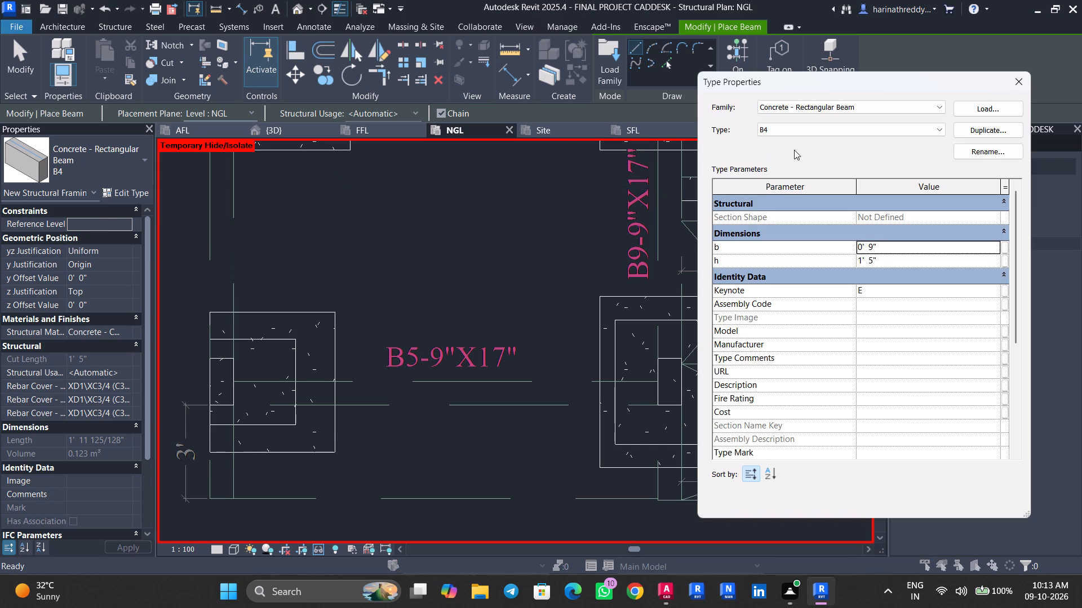
{"action": "left_click", "coordinate": [980, 127]}
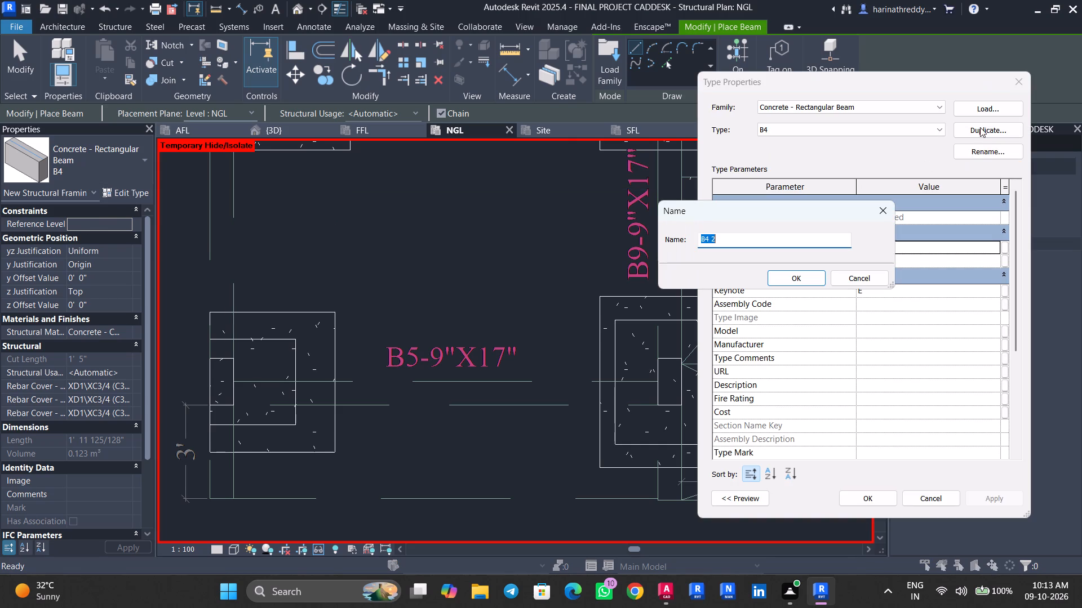
{"action": "key", "text": "b"}
{"action": "key", "text": "5"}
{"action": "left_click", "coordinate": [806, 280]}
{"action": "left_click", "coordinate": [895, 261]}
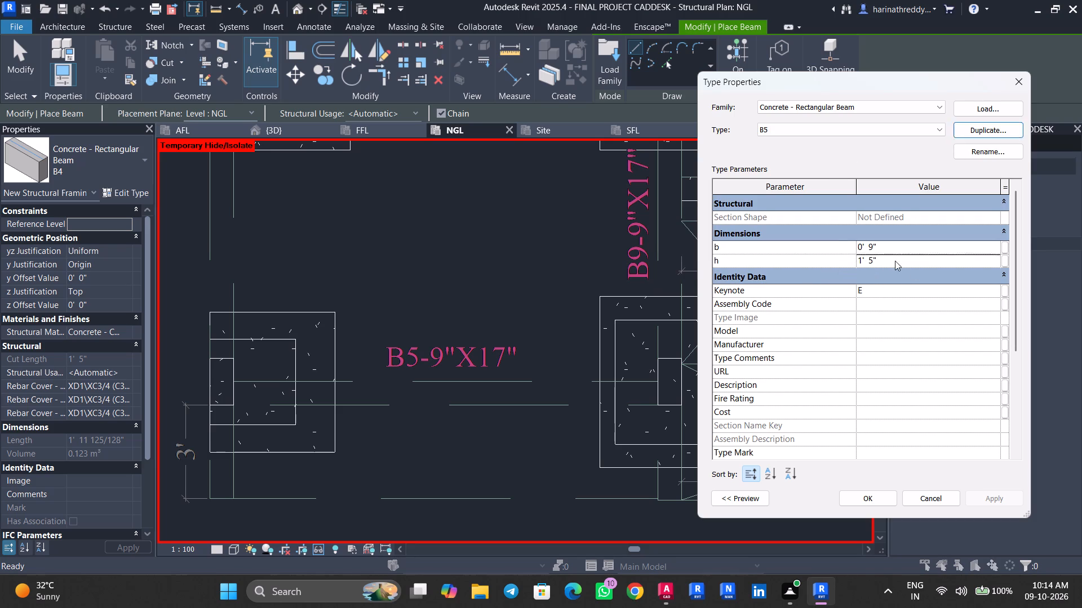
{"action": "type", "text": "17"}
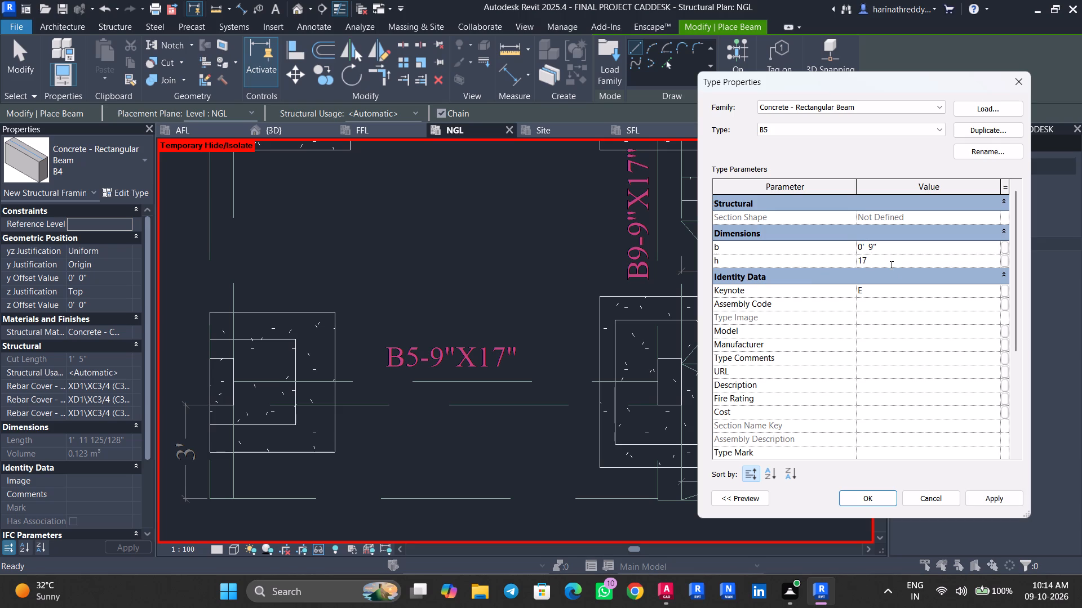
{"action": "key", "text": "shift+quotedbl"}
{"action": "key", "text": "Return"}
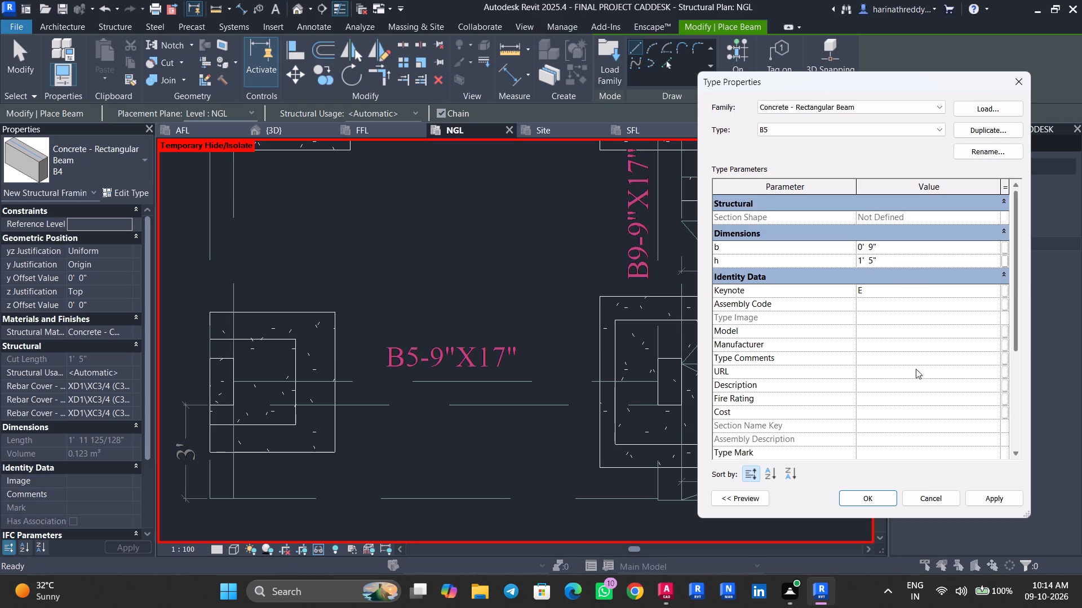
{"action": "left_click", "coordinate": [1009, 500]}
{"action": "left_click", "coordinate": [881, 503]}
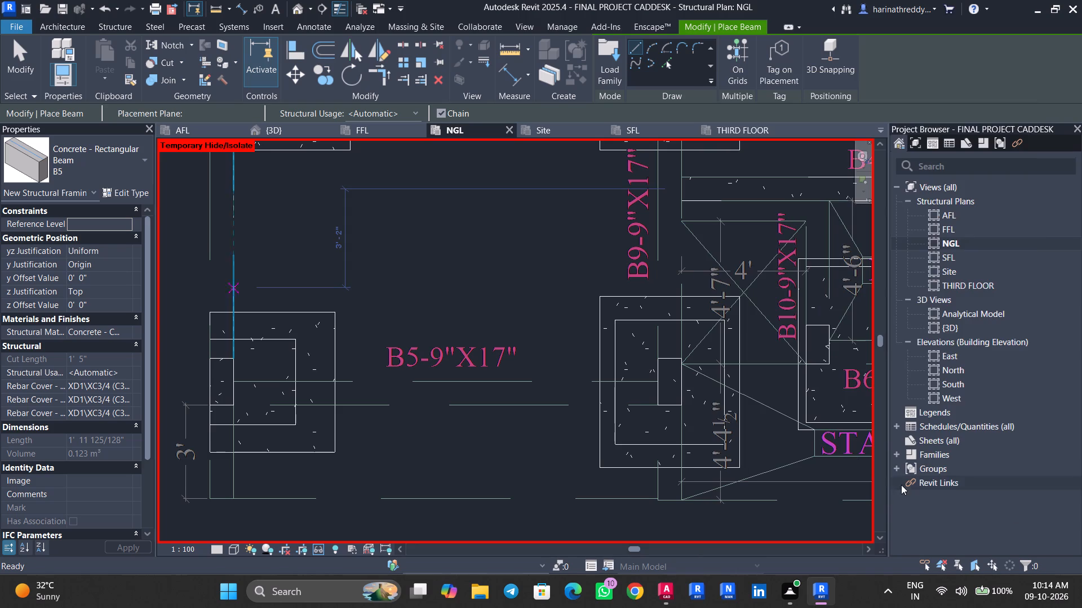
Draw a horizontal B5 beam about 14'-4" long between the two columns along the B5-9"X17" label beside the staircase.
{"action": "scroll", "coordinate": [239, 391], "scroll_direction": "up", "scroll_amount": 8}
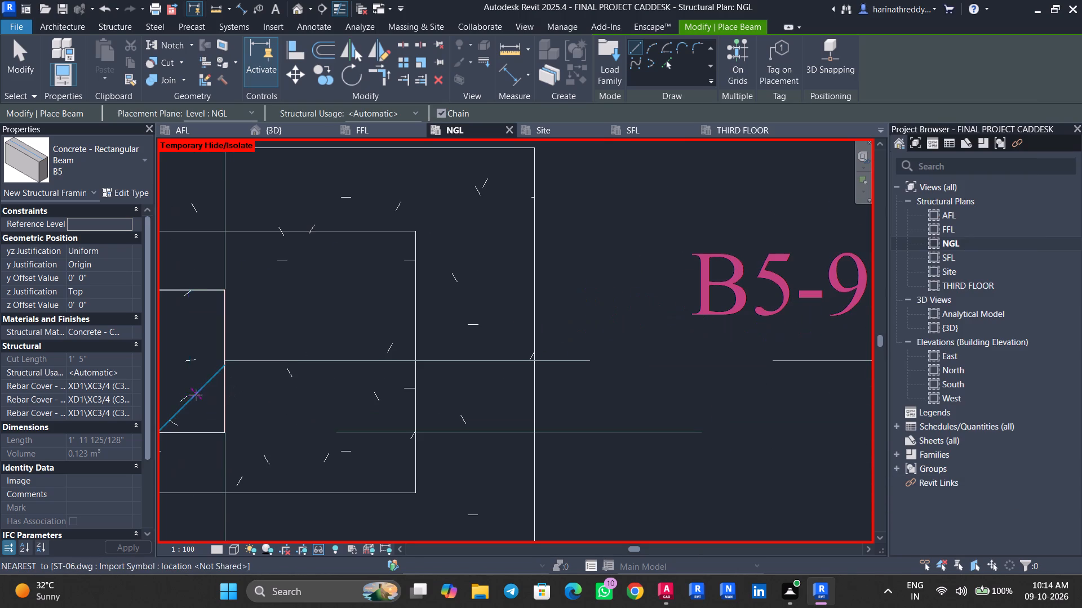
{"action": "left_click", "coordinate": [187, 395]}
{"action": "middle_click_drag", "start_coordinate": [375, 404], "coordinate": [175, 403]}
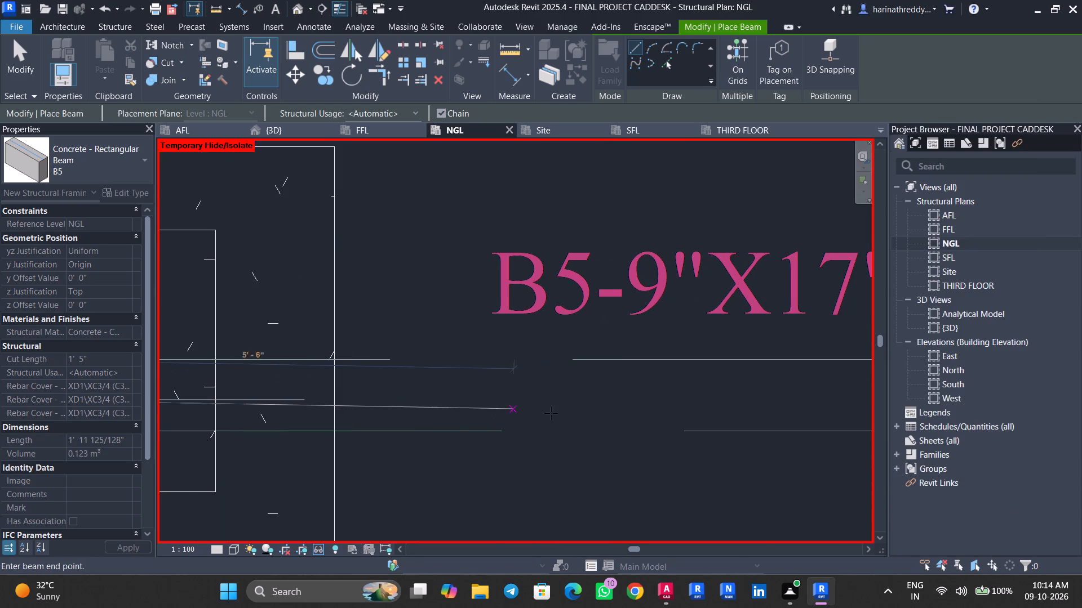
{"action": "middle_click_drag", "start_coordinate": [640, 410], "coordinate": [433, 385]}
{"action": "middle_click_drag", "start_coordinate": [688, 380], "coordinate": [458, 378]}
{"action": "middle_click_drag", "start_coordinate": [648, 379], "coordinate": [634, 379]}
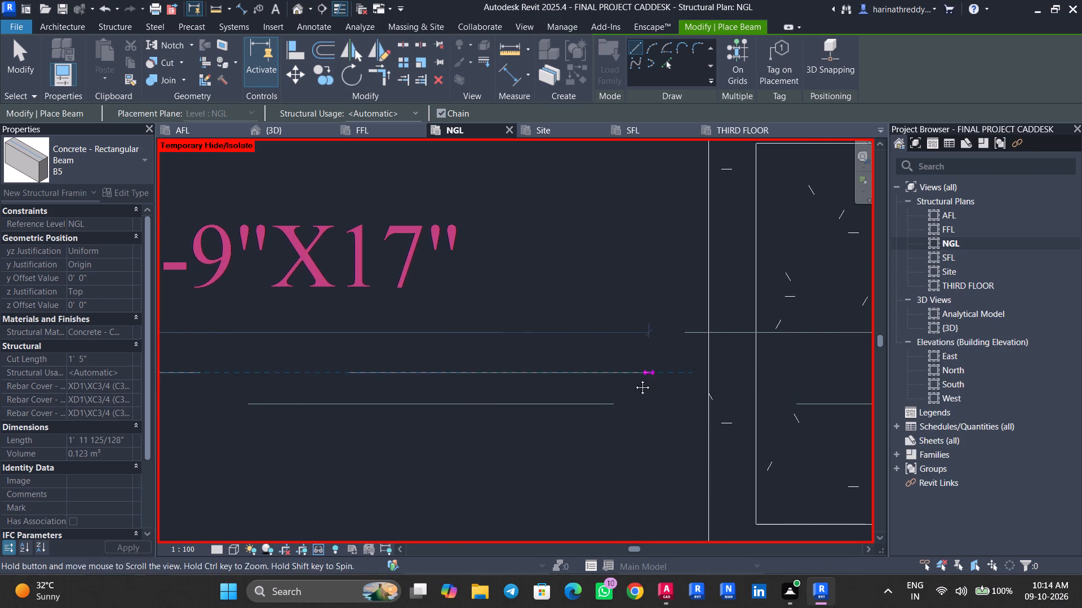
{"action": "middle_click_drag", "start_coordinate": [634, 379], "coordinate": [390, 377]}
{"action": "left_click", "coordinate": [664, 377]}
{"action": "key", "text": "Escape"}
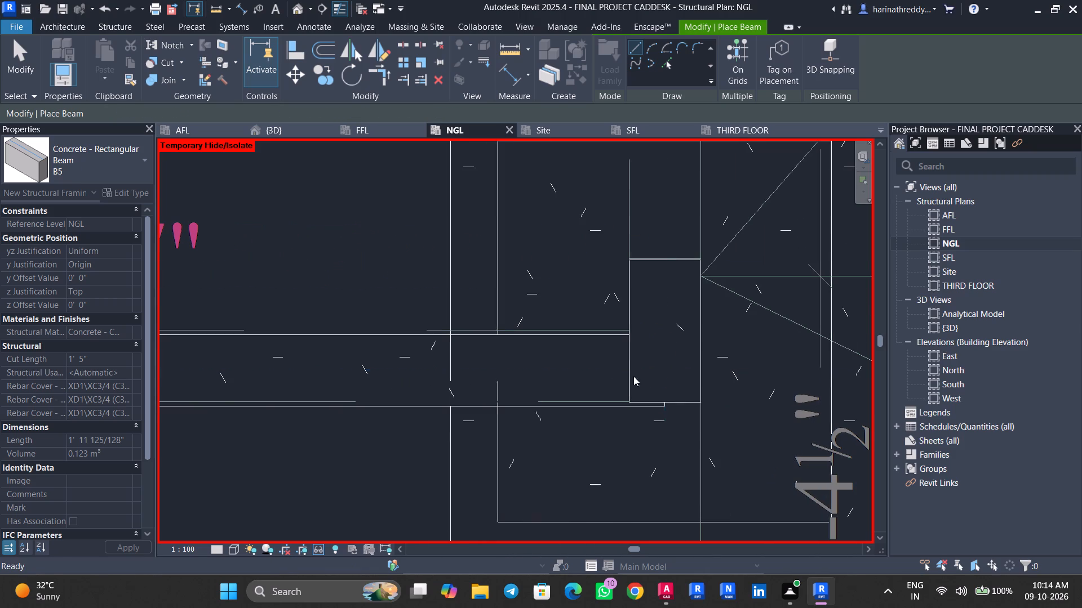
{"action": "key", "text": "Escape"}
{"action": "key", "text": "Escape"}
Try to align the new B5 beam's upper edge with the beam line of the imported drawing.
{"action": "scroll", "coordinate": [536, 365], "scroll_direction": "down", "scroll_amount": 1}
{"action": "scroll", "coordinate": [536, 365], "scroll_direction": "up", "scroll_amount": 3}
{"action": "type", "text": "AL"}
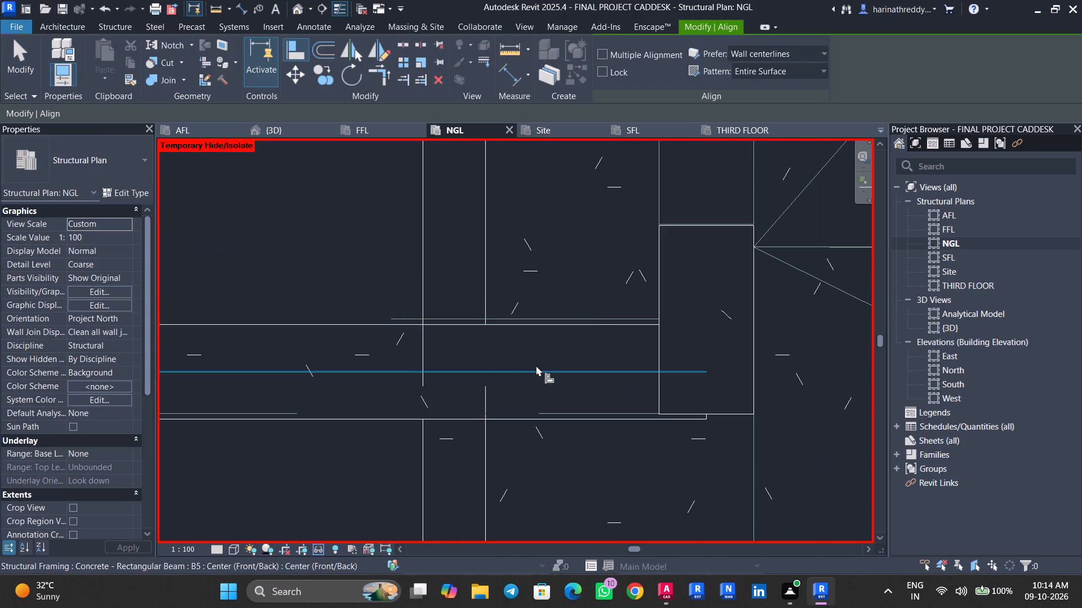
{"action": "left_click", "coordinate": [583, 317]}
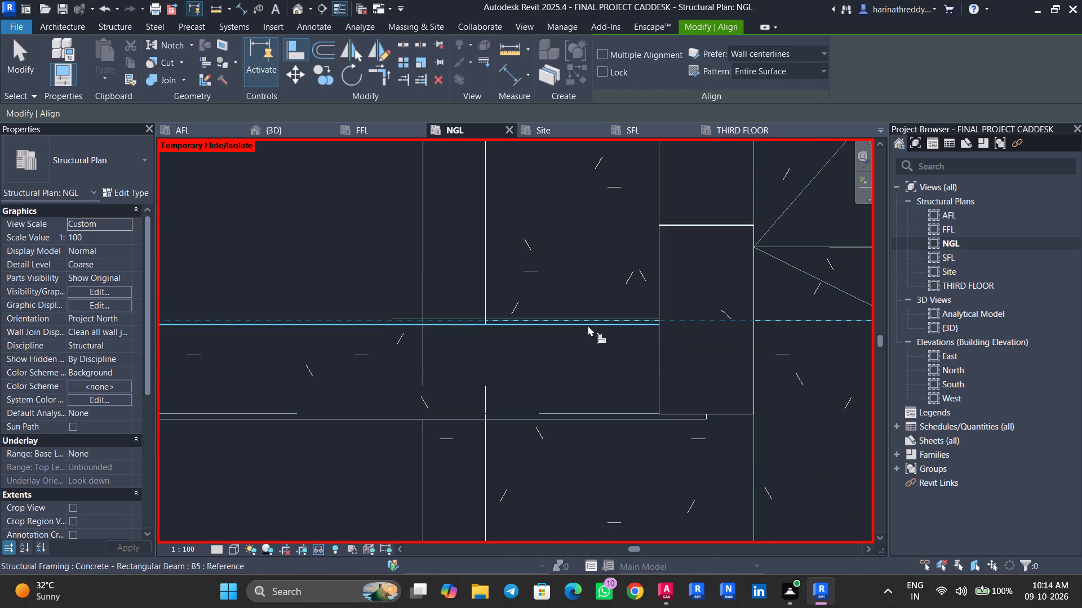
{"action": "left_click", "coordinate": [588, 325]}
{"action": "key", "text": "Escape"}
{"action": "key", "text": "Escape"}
Align the B5 beam's upper edge exactly with the imported drawing's upper beam line.
{"action": "scroll", "coordinate": [624, 439], "scroll_direction": "up", "scroll_amount": 16}
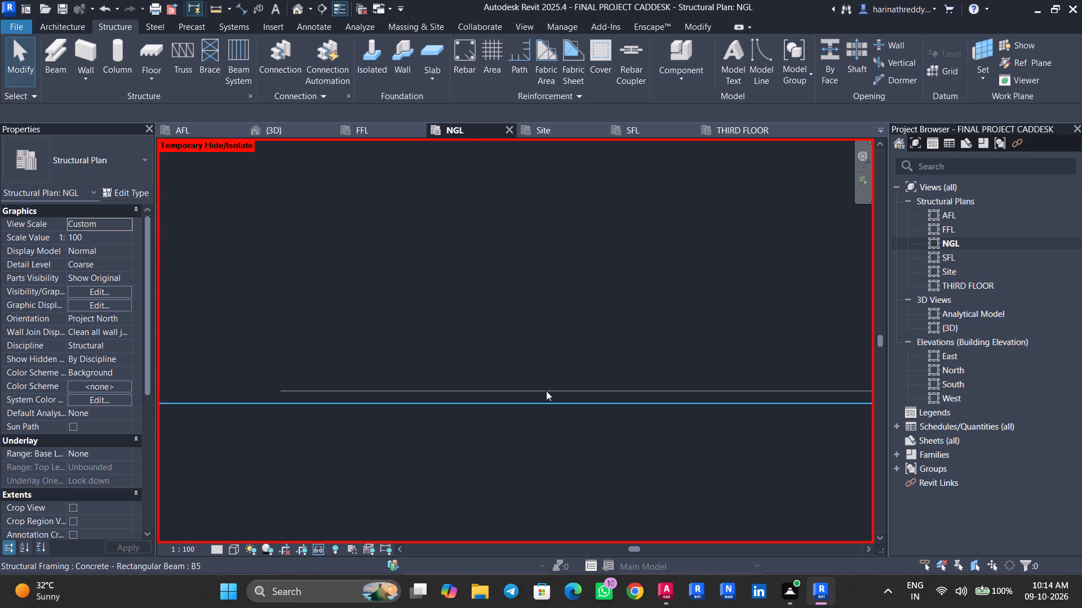
{"action": "scroll", "coordinate": [546, 391], "scroll_direction": "down", "scroll_amount": 9}
{"action": "middle_click_drag", "start_coordinate": [559, 334], "coordinate": [583, 466]}
{"action": "scroll", "coordinate": [533, 279], "scroll_direction": "up", "scroll_amount": 7}
{"action": "middle_click_drag", "start_coordinate": [541, 297], "coordinate": [571, 368]}
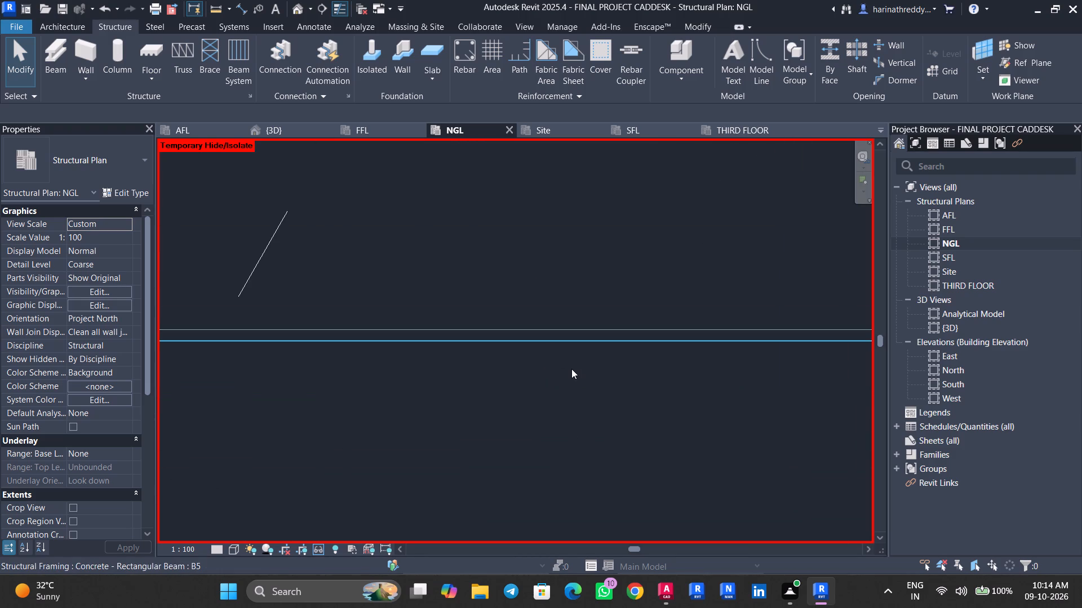
{"action": "type", "text": "AL"}
{"action": "left_click", "coordinate": [574, 327]}
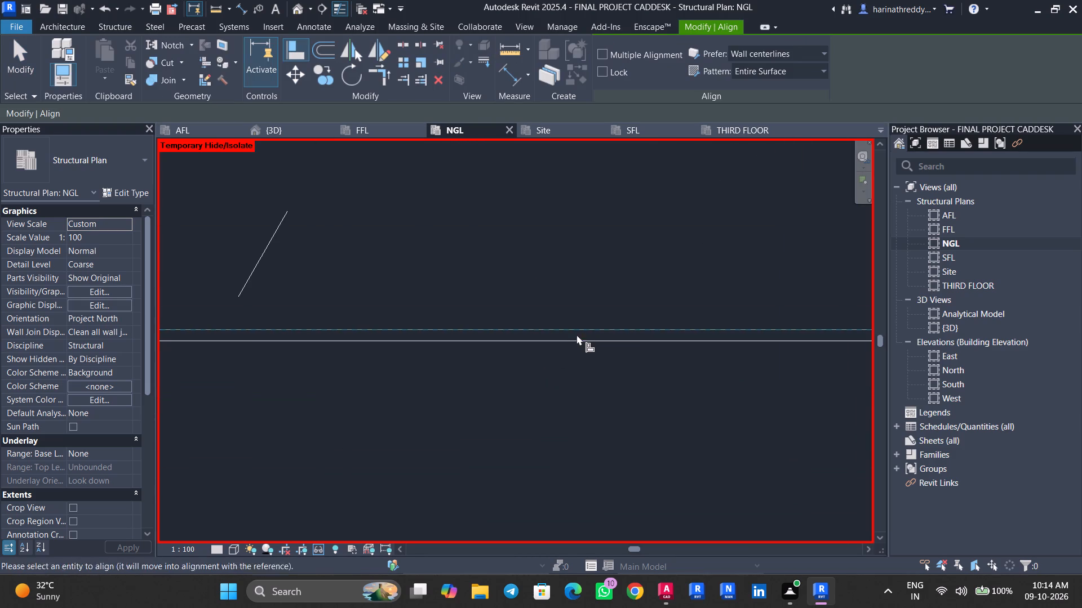
{"action": "left_click", "coordinate": [577, 337]}
{"action": "scroll", "coordinate": [577, 337], "scroll_direction": "down", "scroll_amount": 13}
{"action": "scroll", "coordinate": [579, 338], "scroll_direction": "up", "scroll_amount": 1}
{"action": "scroll", "coordinate": [579, 338], "scroll_direction": "down", "scroll_amount": 2}
{"action": "key", "text": "Escape"}
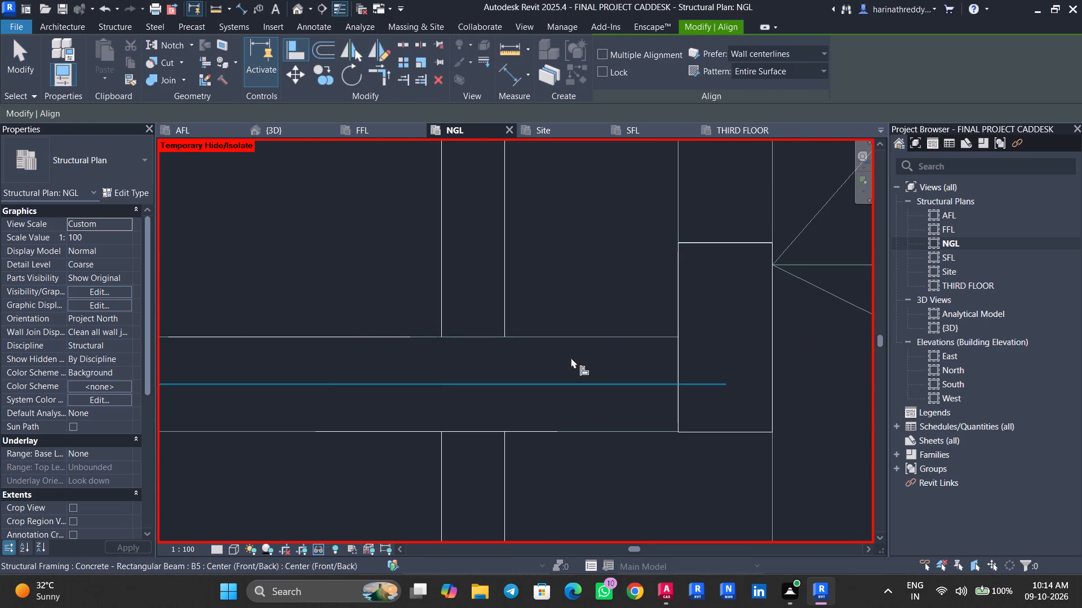
{"action": "key", "text": "Escape"}
Examine the B5 beam's edges against the imported drawing lines and its span between the columns.
{"action": "scroll", "coordinate": [362, 442], "scroll_direction": "up", "scroll_amount": 15}
{"action": "scroll", "coordinate": [383, 387], "scroll_direction": "down", "scroll_amount": 5}
{"action": "scroll", "coordinate": [383, 387], "scroll_direction": "up", "scroll_amount": 1}
{"action": "scroll", "coordinate": [383, 387], "scroll_direction": "down", "scroll_amount": 3}
{"action": "scroll", "coordinate": [383, 387], "scroll_direction": "up", "scroll_amount": 1}
{"action": "scroll", "coordinate": [383, 387], "scroll_direction": "down", "scroll_amount": 6}
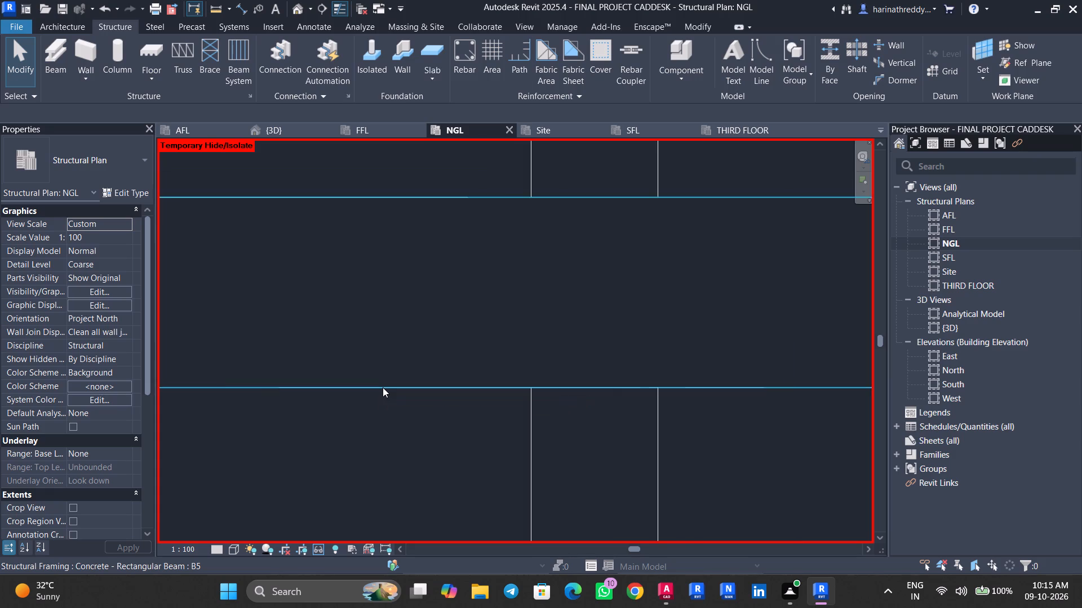
{"action": "scroll", "coordinate": [383, 387], "scroll_direction": "down", "scroll_amount": 1}
{"action": "left_click", "coordinate": [444, 342]}
{"action": "scroll", "coordinate": [447, 363], "scroll_direction": "down", "scroll_amount": 11}
{"action": "scroll", "coordinate": [447, 364], "scroll_direction": "up", "scroll_amount": 1}
{"action": "scroll", "coordinate": [447, 364], "scroll_direction": "down", "scroll_amount": 11}
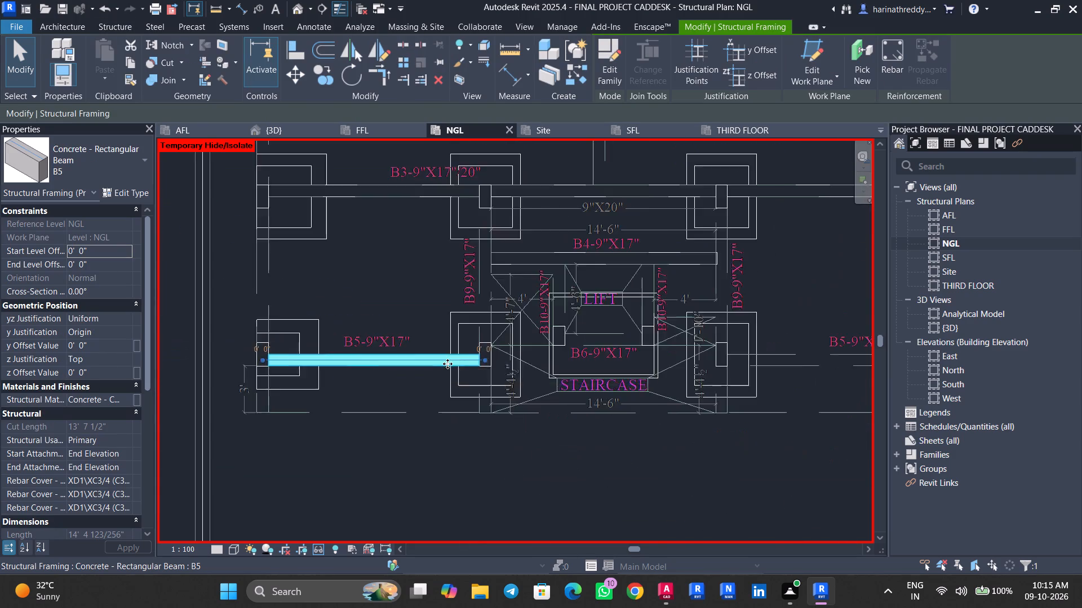
{"action": "scroll", "coordinate": [347, 308], "scroll_direction": "up", "scroll_amount": 7}
{"action": "key", "text": "Escape"}
{"action": "middle_click_drag", "start_coordinate": [382, 328], "coordinate": [472, 437]}
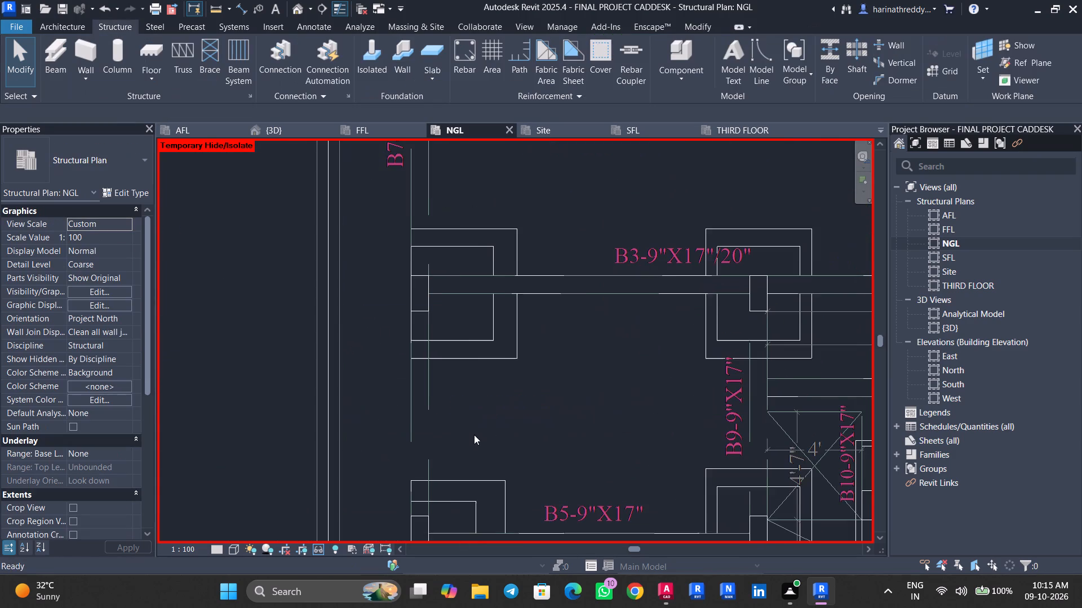
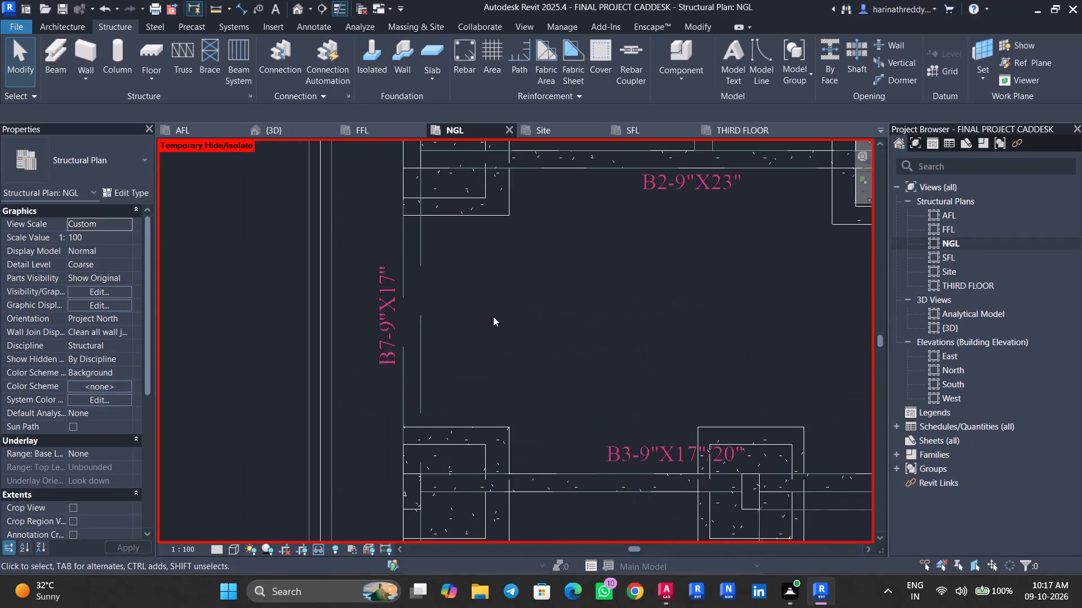
Examine the beam labels and columns across the plan, from the lift and staircase area up to the B1 beam row.
{"action": "scroll", "coordinate": [493, 316], "scroll_direction": "down", "scroll_amount": 1}
{"action": "scroll", "coordinate": [493, 316], "scroll_direction": "up", "scroll_amount": 1}
{"action": "scroll", "coordinate": [493, 316], "scroll_direction": "down", "scroll_amount": 7}
{"action": "middle_click_drag", "start_coordinate": [496, 321], "coordinate": [503, 464]}
{"action": "middle_click_drag", "start_coordinate": [494, 329], "coordinate": [495, 334]}
{"action": "scroll", "coordinate": [473, 357], "scroll_direction": "up", "scroll_amount": 2}
{"action": "middle_click_drag", "start_coordinate": [499, 349], "coordinate": [510, 118]}
{"action": "middle_click_drag", "start_coordinate": [528, 306], "coordinate": [556, 409]}
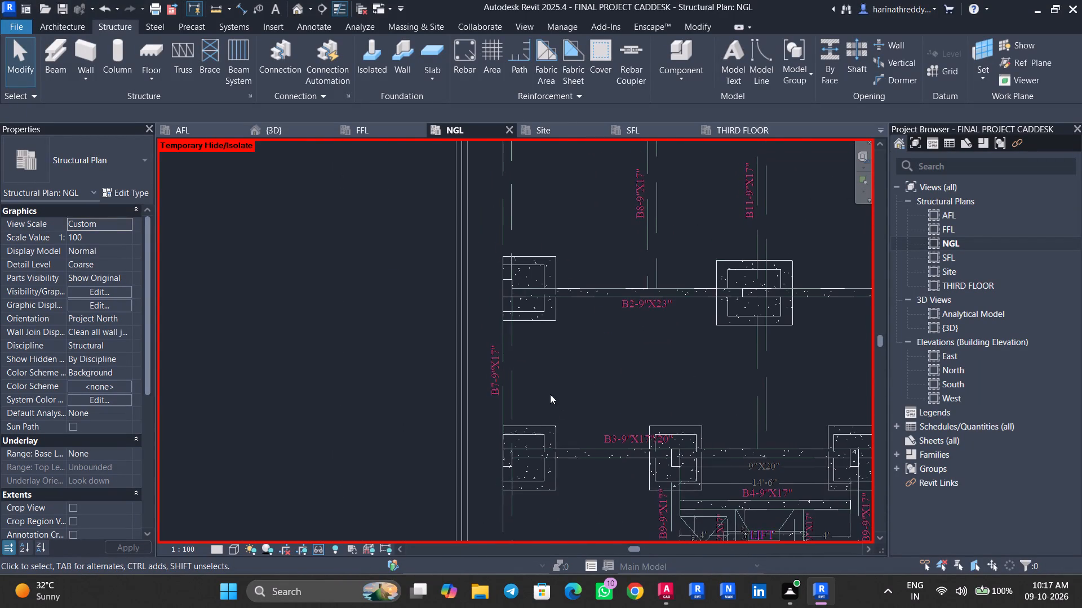
{"action": "scroll", "coordinate": [534, 360], "scroll_direction": "up", "scroll_amount": 1}
{"action": "middle_click_drag", "start_coordinate": [534, 360], "coordinate": [533, 317]}
{"action": "middle_click_drag", "start_coordinate": [579, 343], "coordinate": [513, 314]}
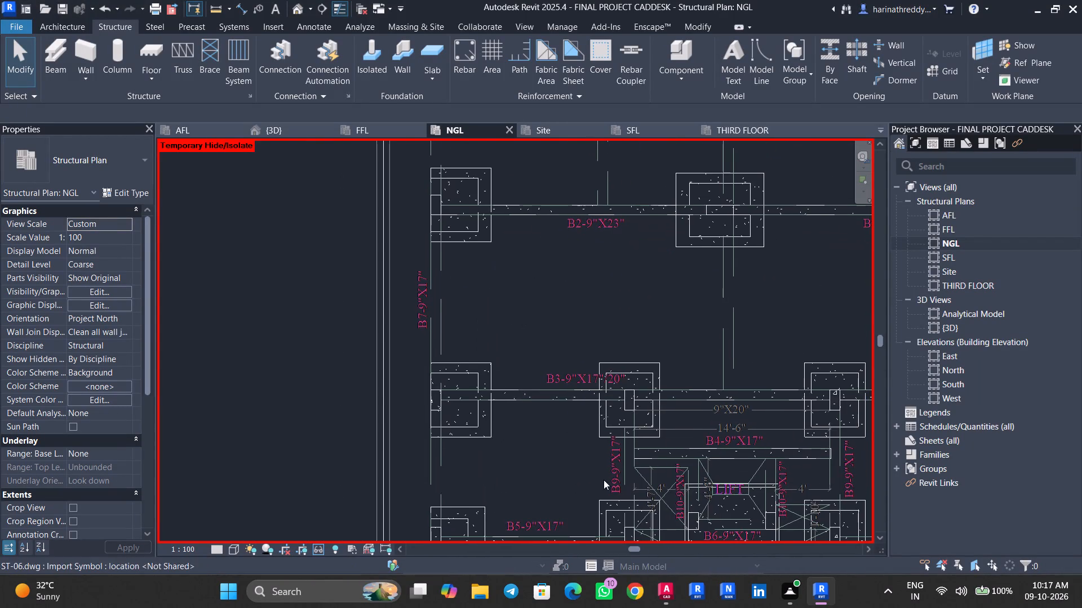
{"action": "middle_click_drag", "start_coordinate": [599, 470], "coordinate": [569, 381]}
{"action": "scroll", "coordinate": [601, 404], "scroll_direction": "up", "scroll_amount": 6}
{"action": "middle_click_drag", "start_coordinate": [627, 399], "coordinate": [461, 406]}
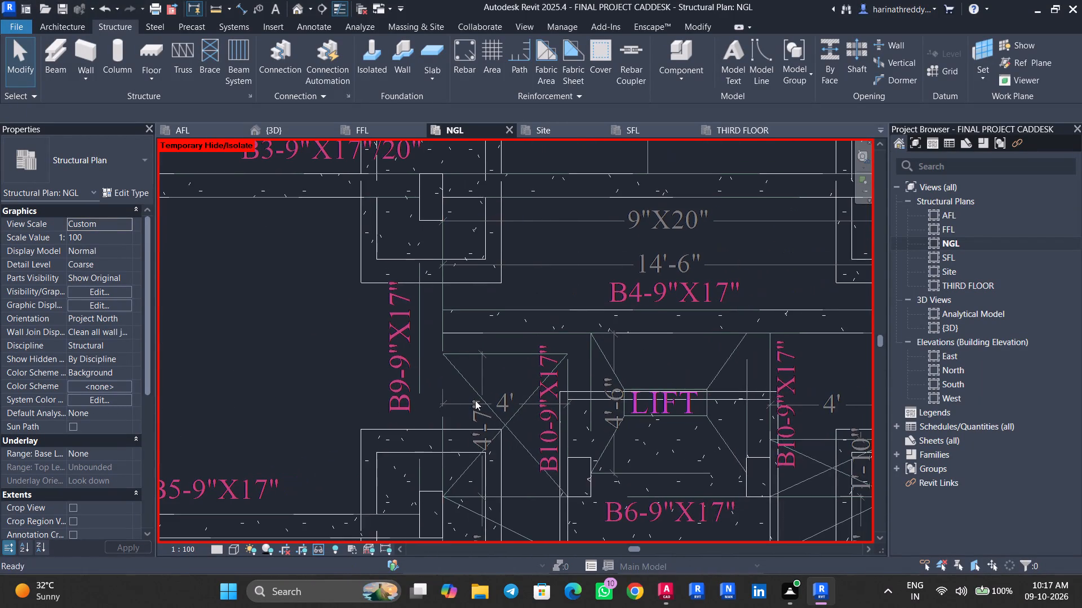
{"action": "scroll", "coordinate": [525, 385], "scroll_direction": "down", "scroll_amount": 4}
{"action": "scroll", "coordinate": [655, 382], "scroll_direction": "up", "scroll_amount": 2}
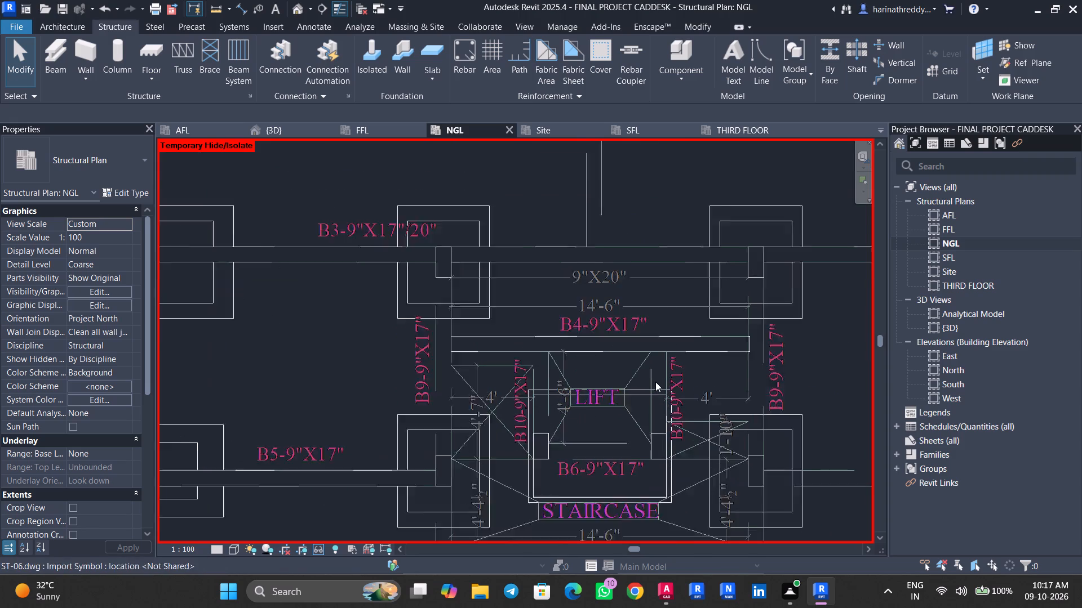
{"action": "middle_click_drag", "start_coordinate": [693, 381], "coordinate": [633, 354]}
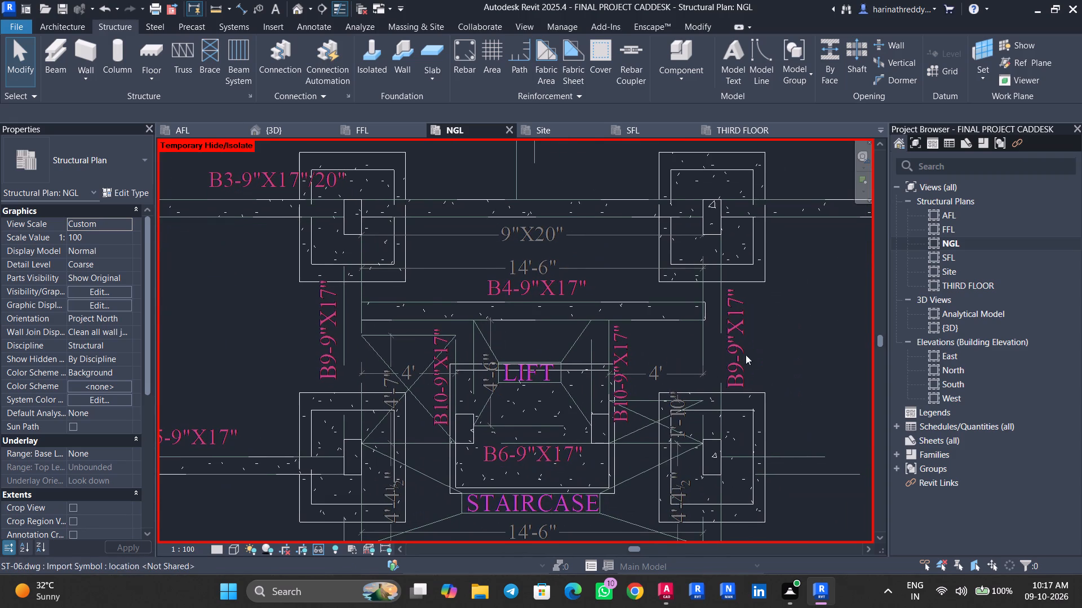
{"action": "middle_click_drag", "start_coordinate": [746, 355], "coordinate": [713, 319]}
{"action": "scroll", "coordinate": [713, 319], "scroll_direction": "up", "scroll_amount": 1}
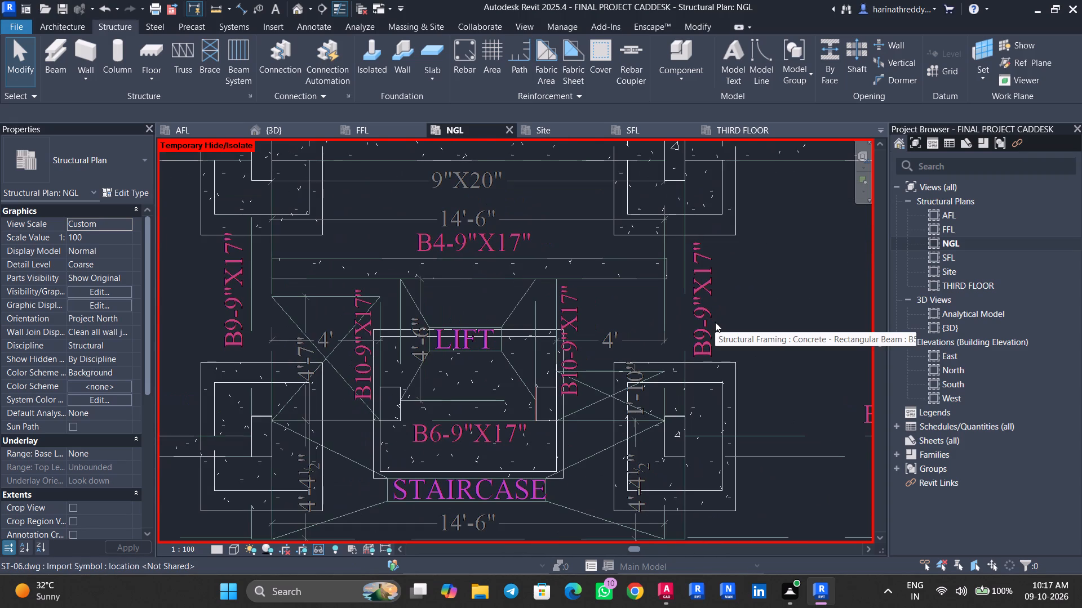
{"action": "middle_click_drag", "start_coordinate": [746, 324], "coordinate": [751, 245]}
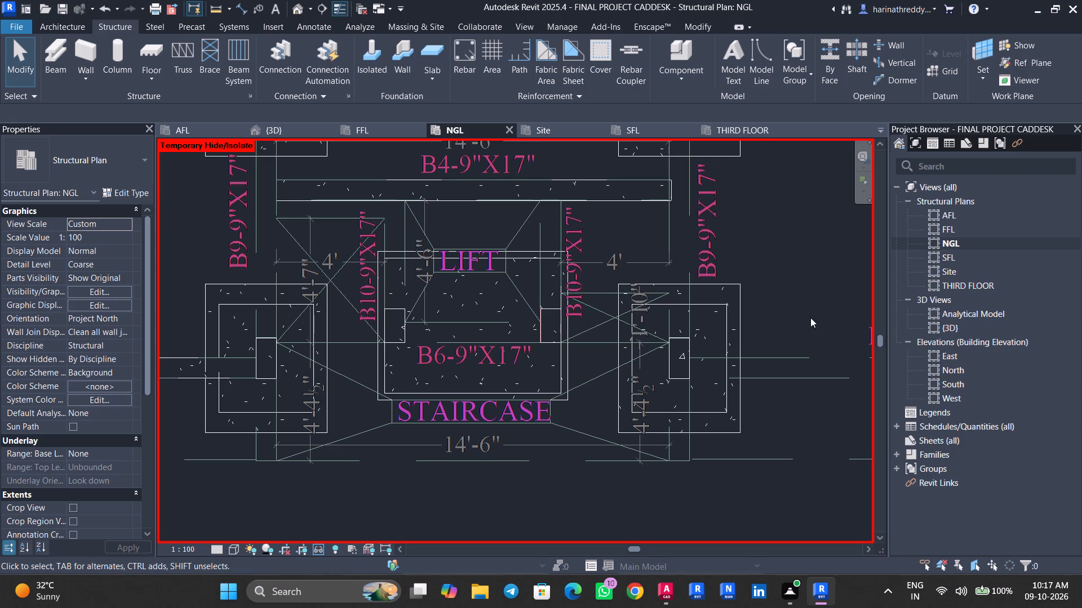
{"action": "middle_click_drag", "start_coordinate": [810, 316], "coordinate": [577, 481]}
{"action": "scroll", "coordinate": [610, 442], "scroll_direction": "down", "scroll_amount": 5}
{"action": "middle_click_drag", "start_coordinate": [640, 436], "coordinate": [644, 502]}
{"action": "middle_click_drag", "start_coordinate": [648, 339], "coordinate": [694, 512]}
{"action": "scroll", "coordinate": [694, 512], "scroll_direction": "up", "scroll_amount": 1}
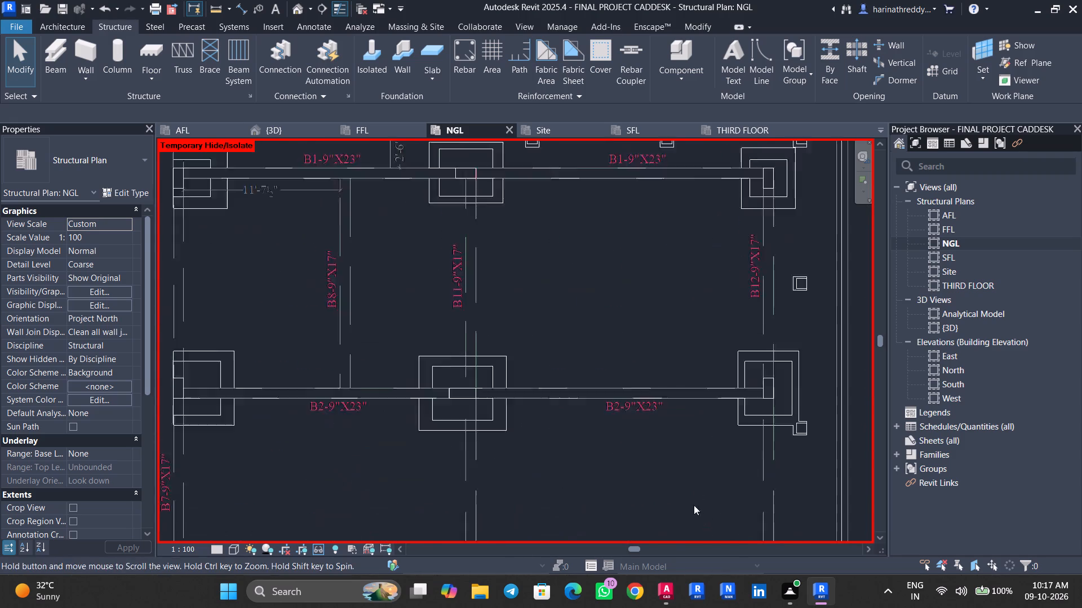
{"action": "middle_click_drag", "start_coordinate": [642, 314], "coordinate": [712, 476]}
{"action": "middle_click_drag", "start_coordinate": [600, 411], "coordinate": [719, 411]}
{"action": "middle_click_drag", "start_coordinate": [525, 411], "coordinate": [605, 397]}
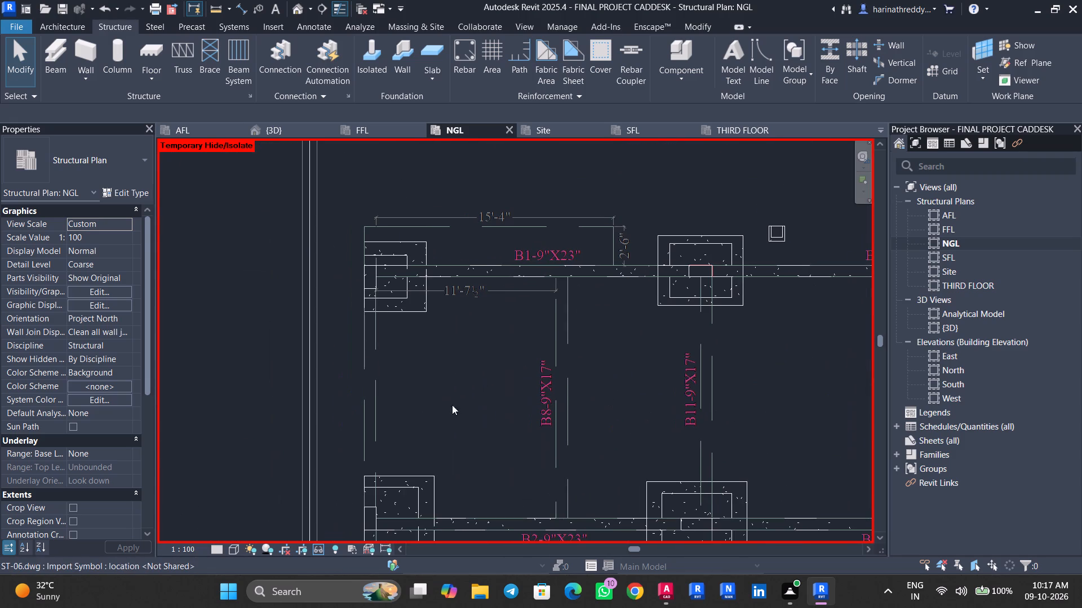
{"action": "scroll", "coordinate": [529, 451], "scroll_direction": "up", "scroll_amount": 3}
{"action": "middle_click_drag", "start_coordinate": [529, 451], "coordinate": [525, 427]}
{"action": "scroll", "coordinate": [525, 427], "scroll_direction": "down", "scroll_amount": 4}
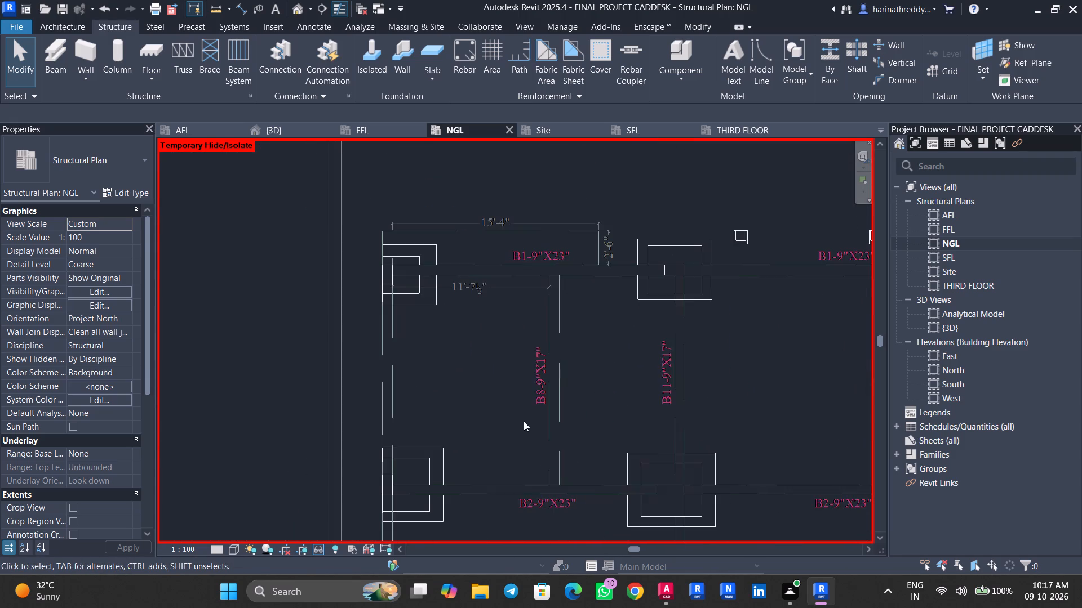
{"action": "middle_click_drag", "start_coordinate": [494, 429], "coordinate": [560, 186]}
{"action": "scroll", "coordinate": [481, 342], "scroll_direction": "up", "scroll_amount": 3}
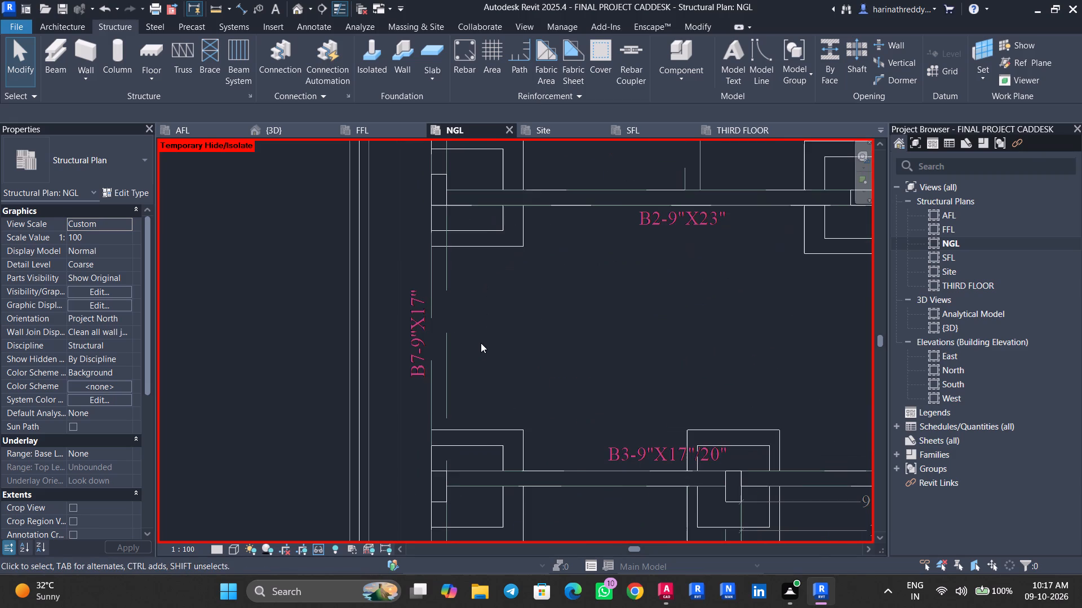
Duplicate the B5 concrete rectangular beam type as B7 and set its height h to 17".
{"action": "type", "text": "BM"}
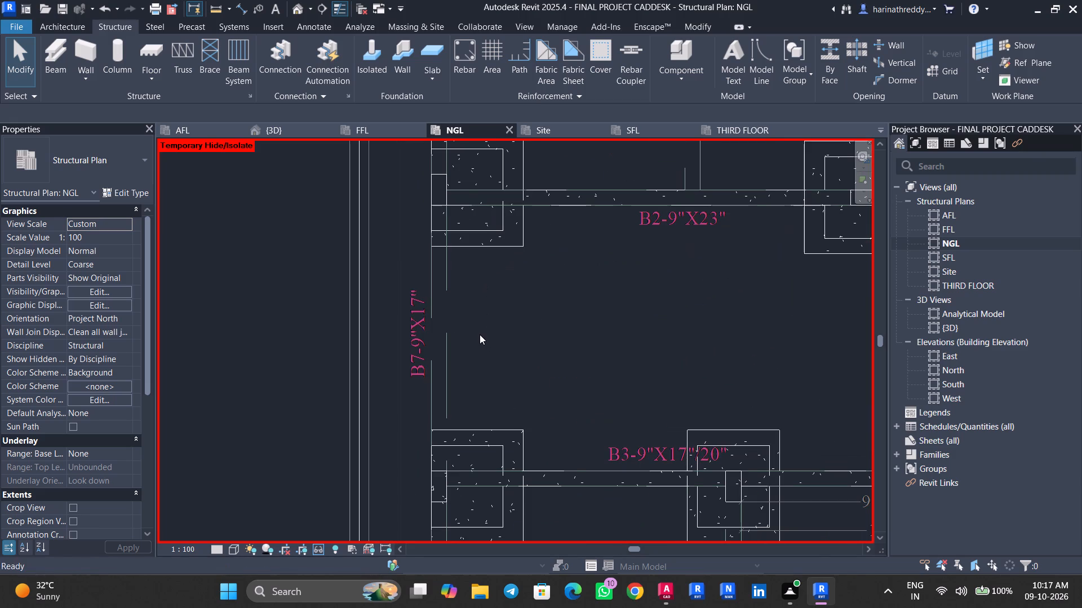
{"action": "left_click", "coordinate": [133, 192]}
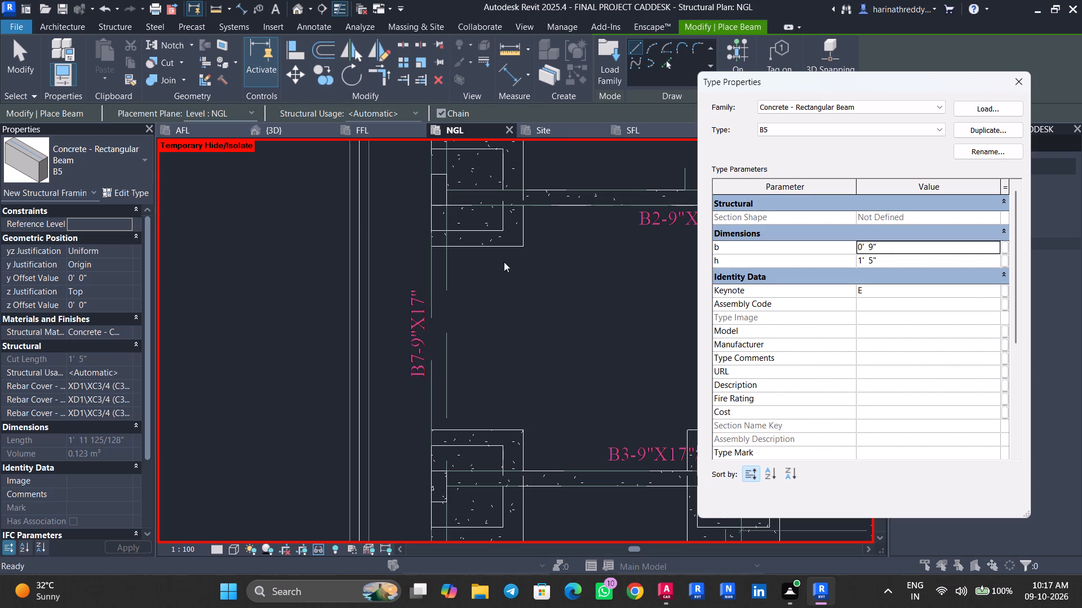
{"action": "left_click", "coordinate": [1009, 135]}
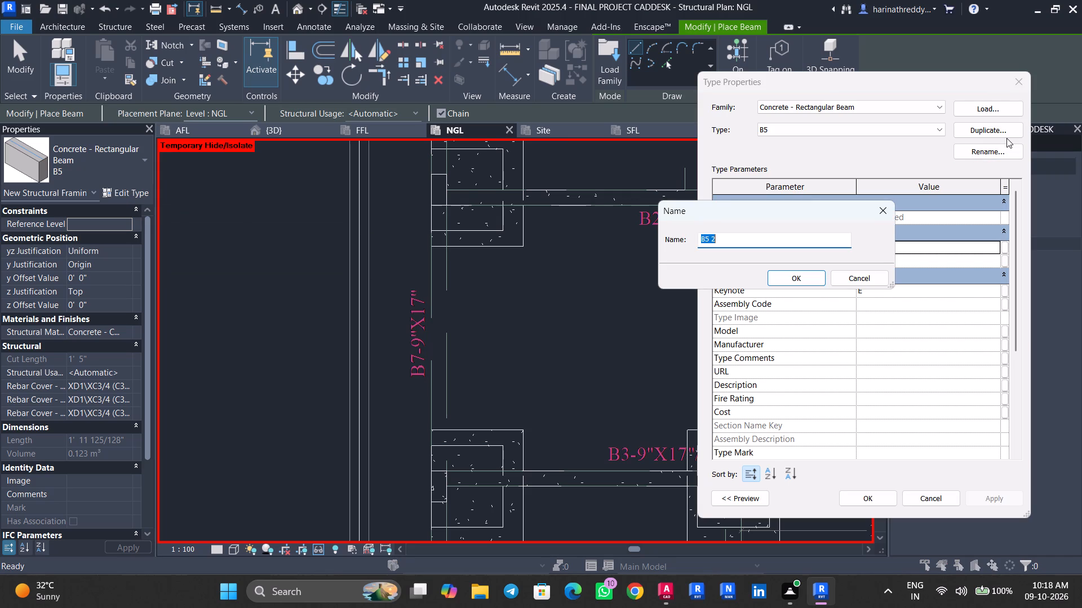
{"action": "type", "text": "B7"}
{"action": "left_click", "coordinate": [804, 281]}
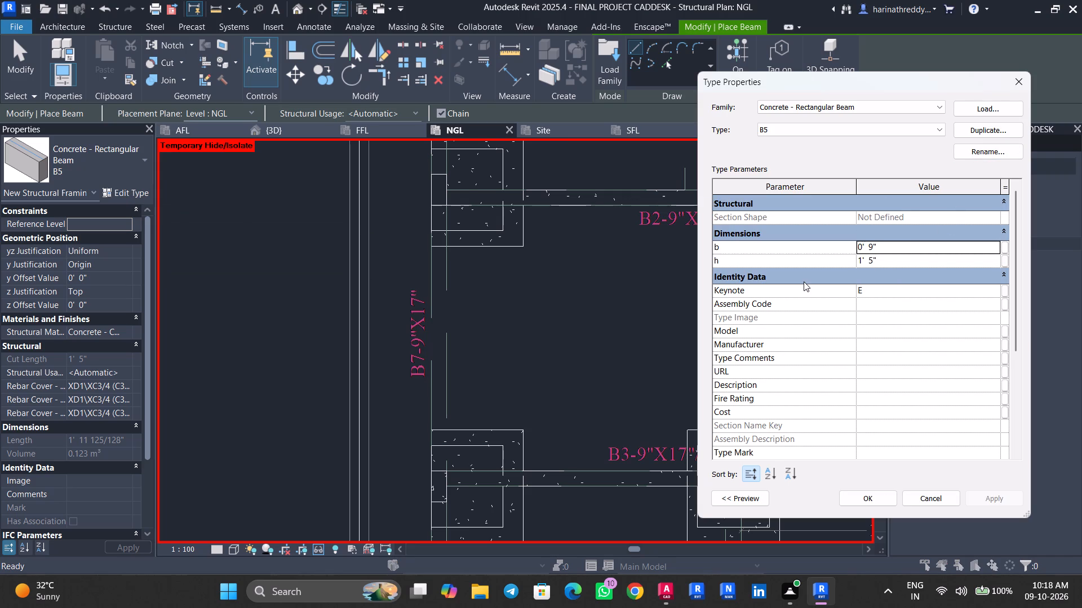
{"action": "left_click", "coordinate": [897, 257]}
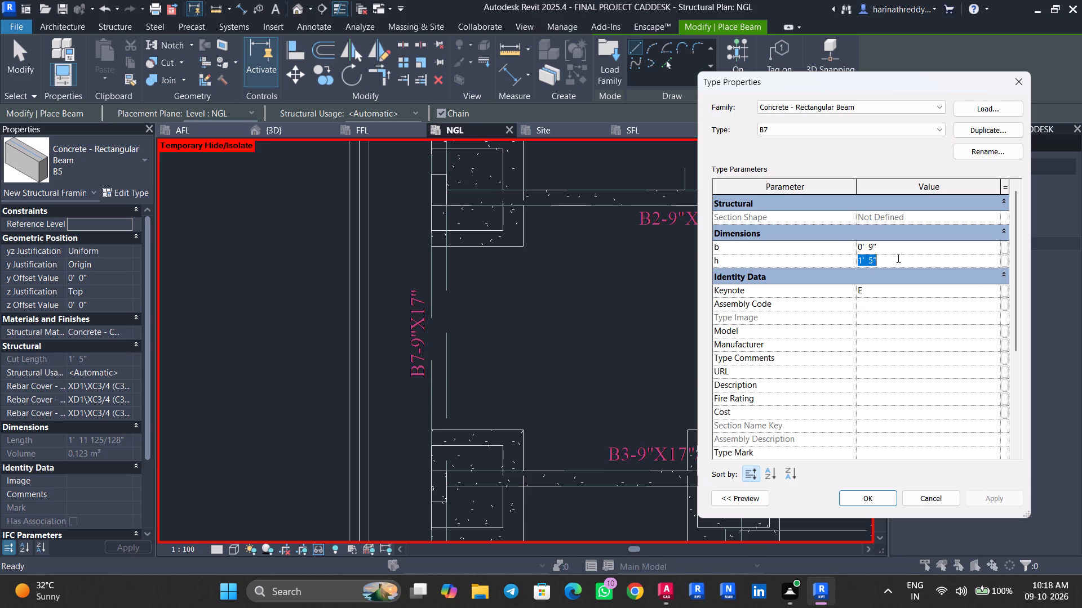
{"action": "type", "text": "17"}
{"action": "key", "text": "shift+quotedbl"}
{"action": "key", "text": "Return"}
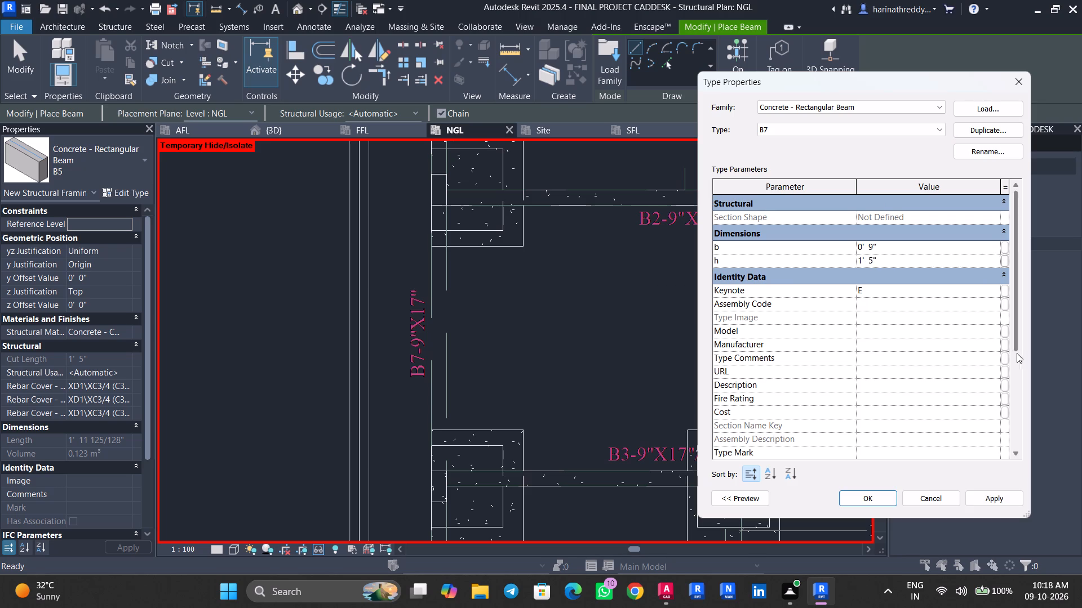
{"action": "left_click", "coordinate": [984, 504]}
{"action": "left_click", "coordinate": [885, 497]}
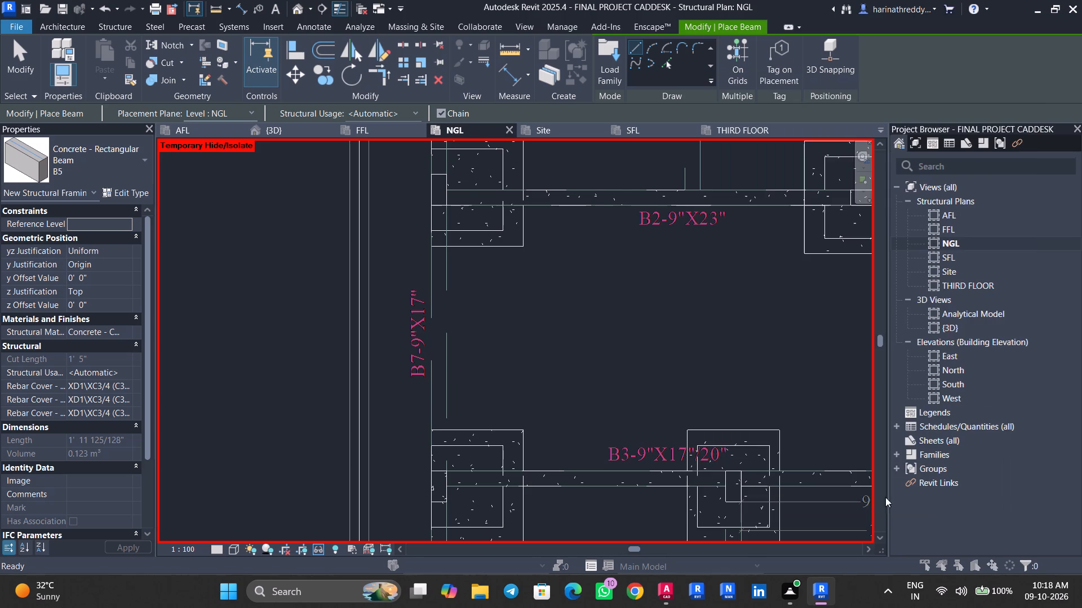
Draw a vertical B7 beam about 10'-2" long on the plan's left edge, from the B5-row C1 column to the B3-row C2 column.
{"action": "scroll", "coordinate": [512, 376], "scroll_direction": "down", "scroll_amount": 8}
{"action": "middle_click_drag", "start_coordinate": [538, 377], "coordinate": [621, 321]}
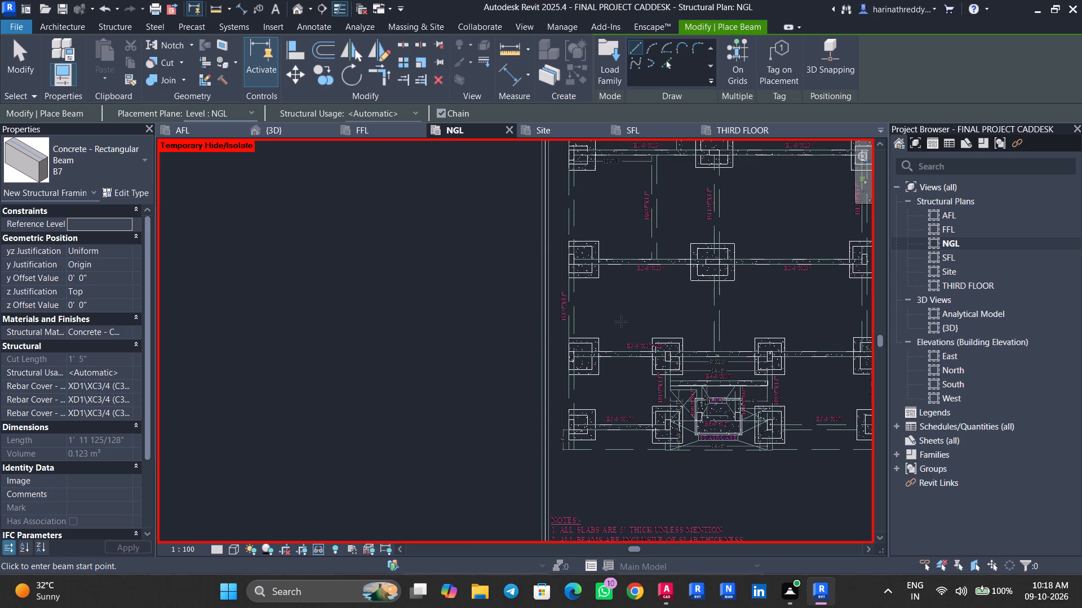
{"action": "scroll", "coordinate": [635, 350], "scroll_direction": "down", "scroll_amount": 4}
{"action": "middle_click_drag", "start_coordinate": [646, 400], "coordinate": [683, 314]}
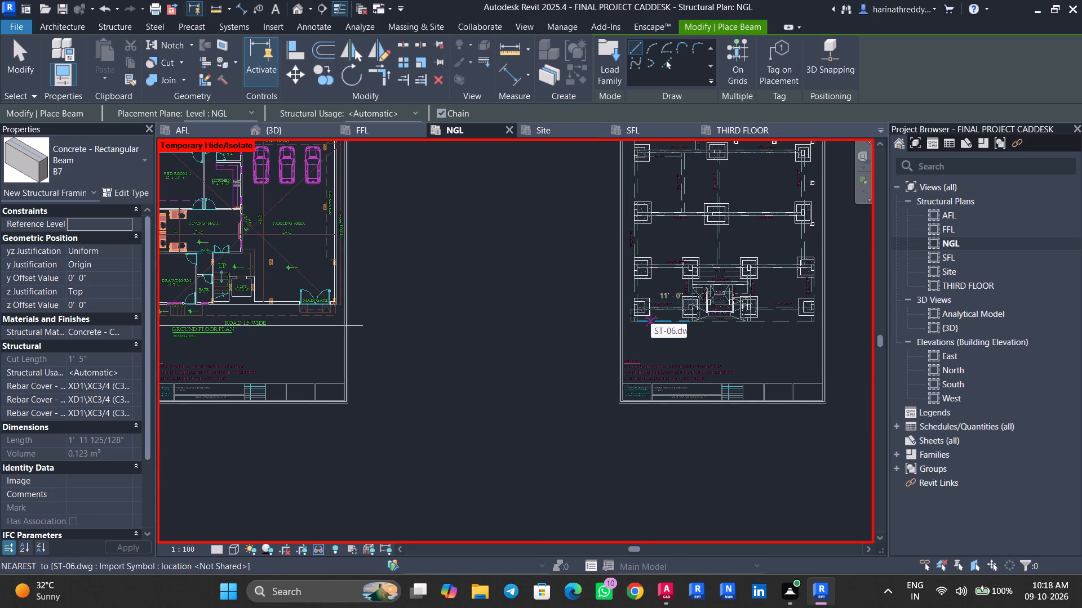
{"action": "scroll", "coordinate": [662, 372], "scroll_direction": "up", "scroll_amount": 5}
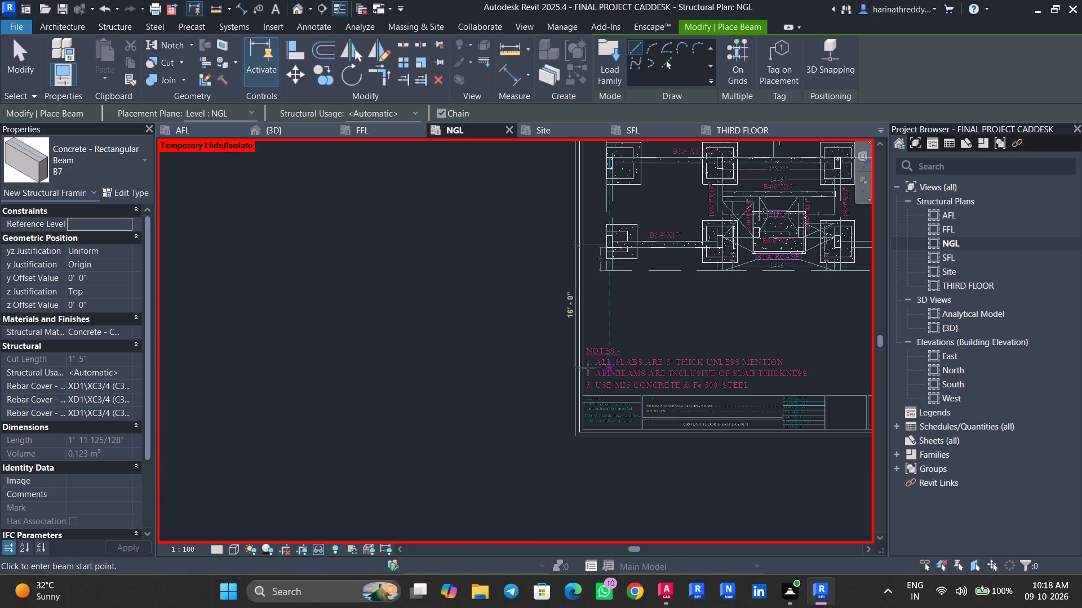
{"action": "scroll", "coordinate": [627, 265], "scroll_direction": "up", "scroll_amount": 8}
{"action": "middle_click_drag", "start_coordinate": [615, 262], "coordinate": [663, 426]}
{"action": "scroll", "coordinate": [612, 358], "scroll_direction": "up", "scroll_amount": 4}
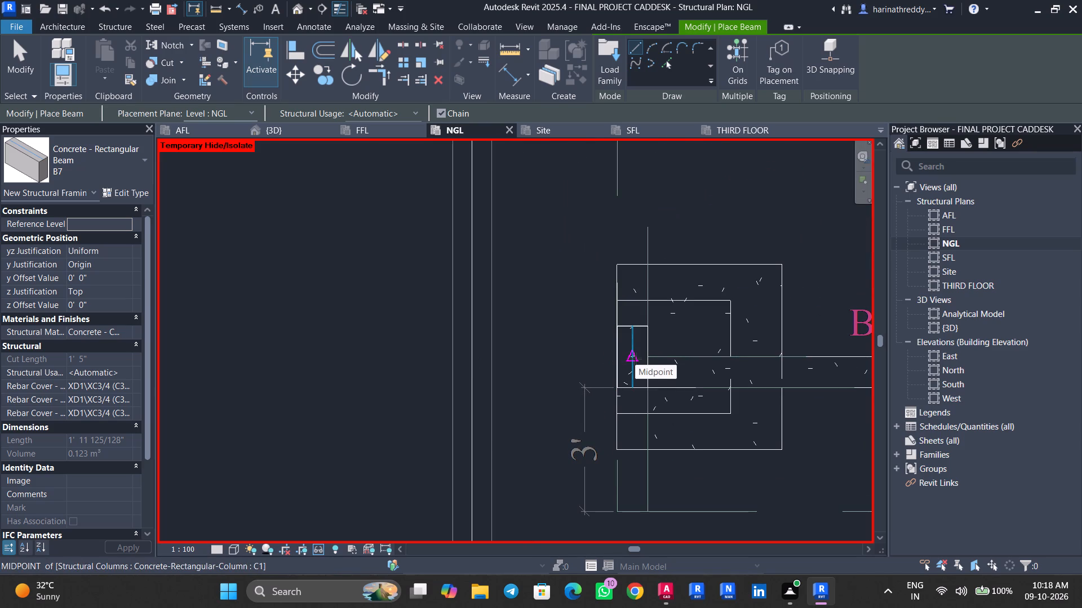
{"action": "left_click", "coordinate": [635, 359]}
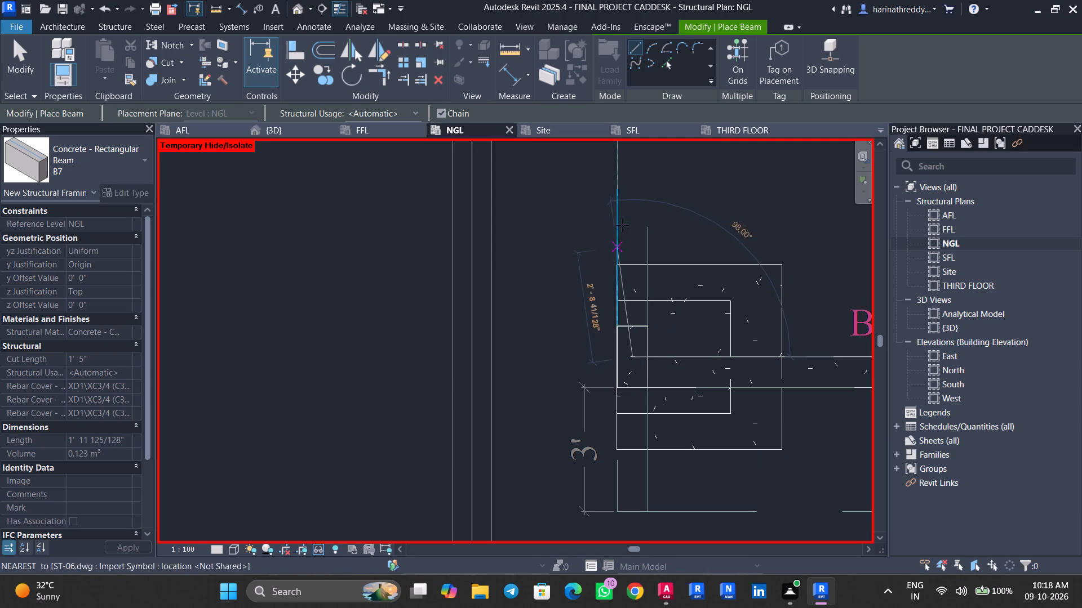
{"action": "middle_click_drag", "start_coordinate": [633, 199], "coordinate": [623, 430]}
{"action": "middle_click_drag", "start_coordinate": [624, 293], "coordinate": [622, 428]}
{"action": "scroll", "coordinate": [619, 299], "scroll_direction": "down", "scroll_amount": 8}
{"action": "scroll", "coordinate": [619, 299], "scroll_direction": "up", "scroll_amount": 9}
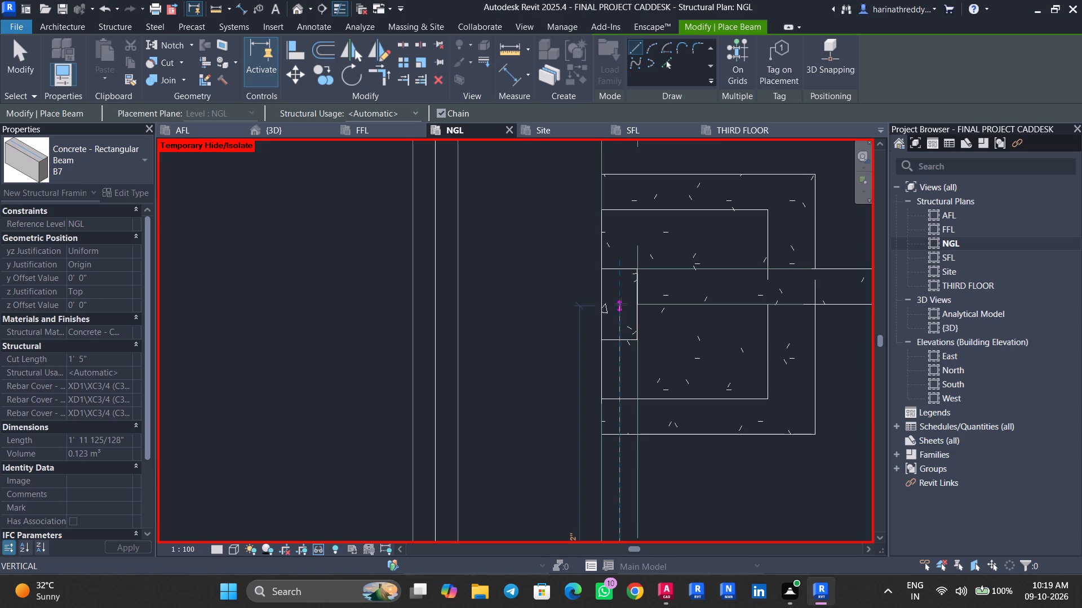
{"action": "scroll", "coordinate": [612, 305], "scroll_direction": "up", "scroll_amount": 4}
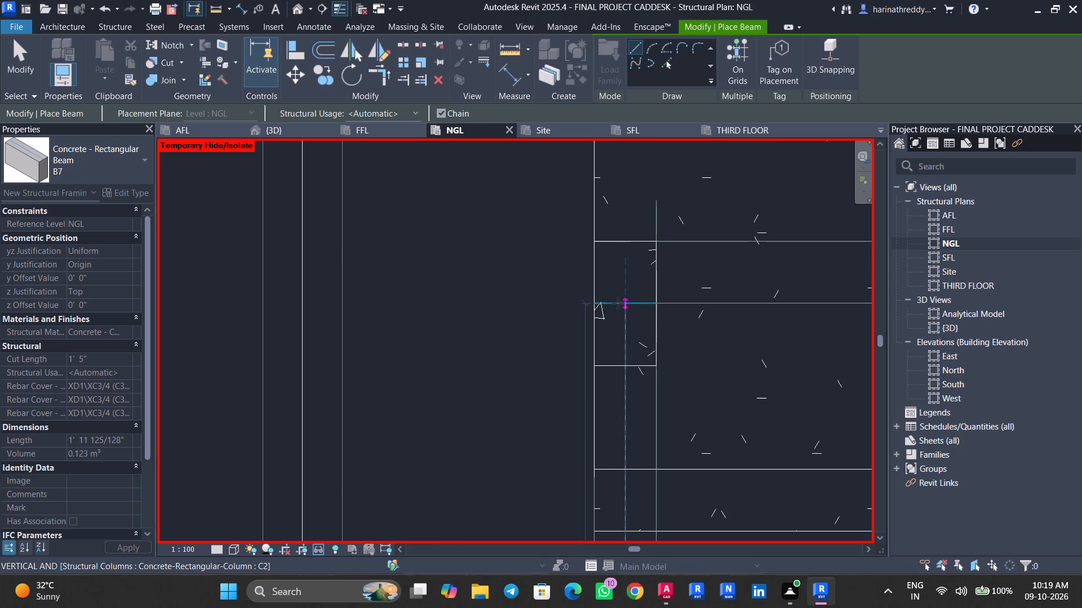
{"action": "left_click", "coordinate": [617, 305]}
{"action": "key", "text": "Escape"}
{"action": "key", "text": "Escape"}
{"action": "key", "text": "Escape"}
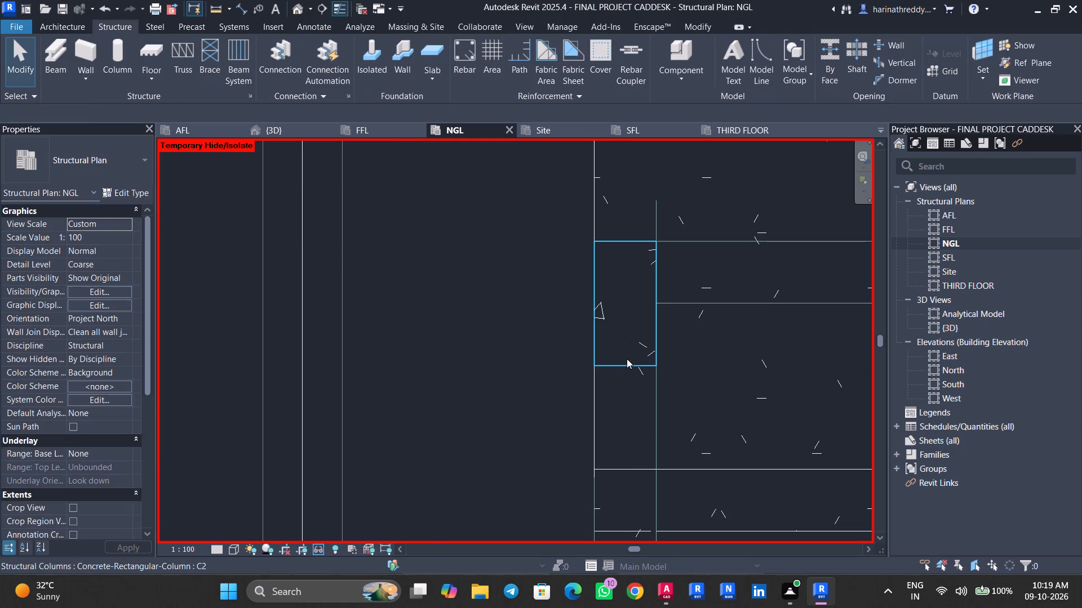
Create a similar vertical B7 beam along the B7-9"X17" label, from the B3-row C2 column to the B2-row C2 column.
{"action": "scroll", "coordinate": [605, 436], "scroll_direction": "down", "scroll_amount": 2}
{"action": "scroll", "coordinate": [605, 436], "scroll_direction": "up", "scroll_amount": 1}
{"action": "scroll", "coordinate": [605, 436], "scroll_direction": "down", "scroll_amount": 2}
{"action": "left_click", "coordinate": [609, 431]}
{"action": "middle_click_drag", "start_coordinate": [615, 423], "coordinate": [636, 275]}
{"action": "middle_click_drag", "start_coordinate": [681, 437], "coordinate": [689, 235]}
{"action": "scroll", "coordinate": [690, 233], "scroll_direction": "up", "scroll_amount": 1}
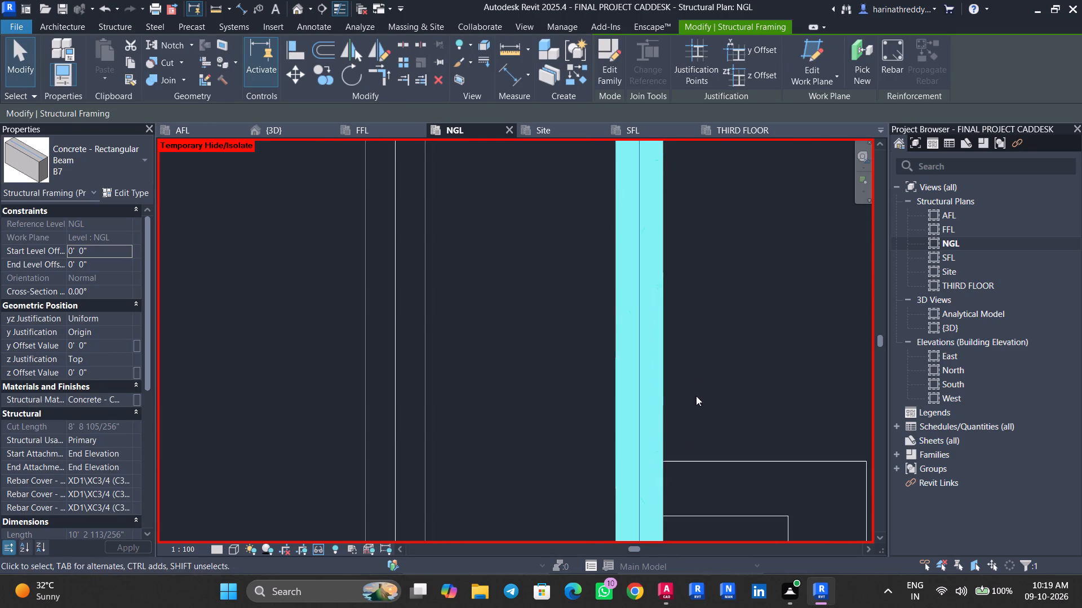
{"action": "middle_click_drag", "start_coordinate": [696, 396], "coordinate": [717, 246]}
{"action": "scroll", "coordinate": [713, 271], "scroll_direction": "down", "scroll_amount": 3}
{"action": "middle_click_drag", "start_coordinate": [716, 248], "coordinate": [719, 421]}
{"action": "scroll", "coordinate": [718, 341], "scroll_direction": "down", "scroll_amount": 1}
{"action": "scroll", "coordinate": [718, 341], "scroll_direction": "up", "scroll_amount": 1}
{"action": "scroll", "coordinate": [718, 341], "scroll_direction": "down", "scroll_amount": 2}
{"action": "middle_click_drag", "start_coordinate": [717, 337], "coordinate": [717, 370]}
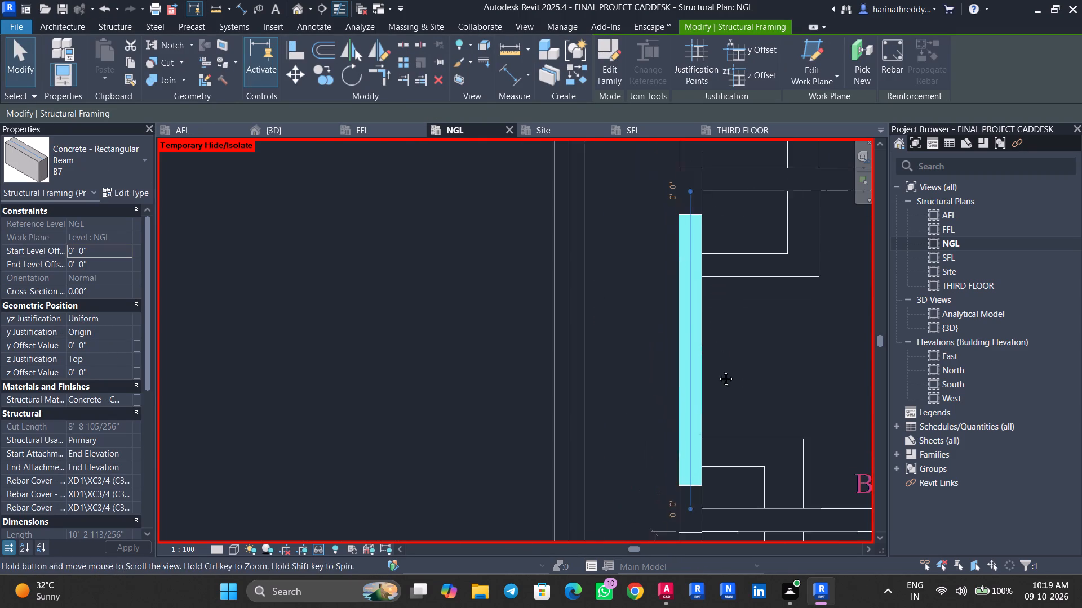
{"action": "middle_click_drag", "start_coordinate": [717, 370], "coordinate": [708, 460]}
{"action": "key", "text": "c"}
{"action": "key", "text": "s"}
{"action": "scroll", "coordinate": [680, 303], "scroll_direction": "up", "scroll_amount": 1}
{"action": "scroll", "coordinate": [680, 303], "scroll_direction": "down", "scroll_amount": 1}
{"action": "scroll", "coordinate": [680, 303], "scroll_direction": "up", "scroll_amount": 1}
{"action": "scroll", "coordinate": [680, 303], "scroll_direction": "down", "scroll_amount": 1}
{"action": "scroll", "coordinate": [680, 303], "scroll_direction": "up", "scroll_amount": 3}
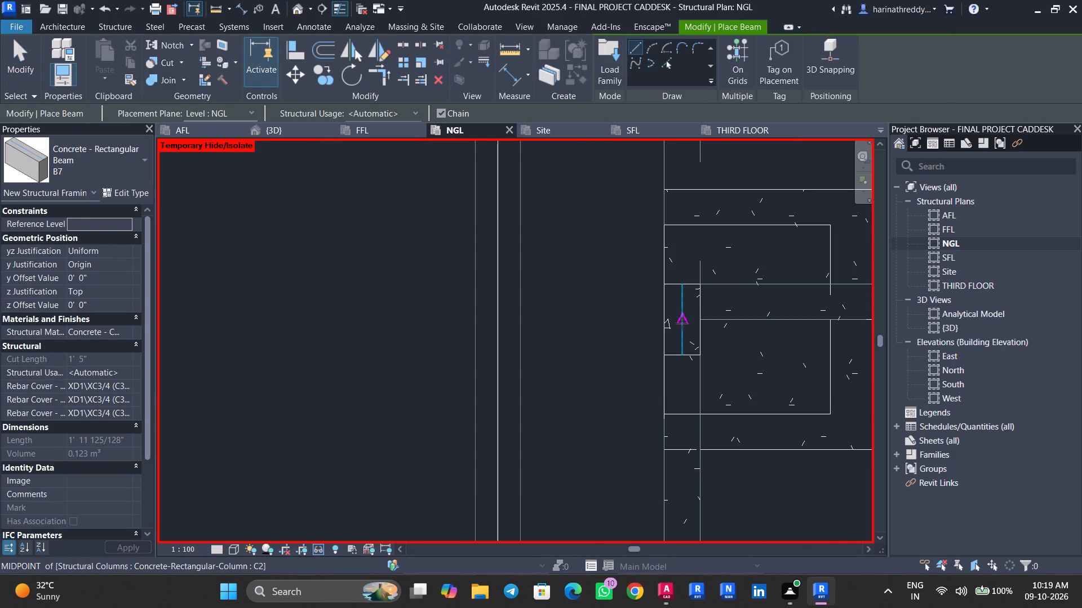
{"action": "left_click", "coordinate": [682, 323]}
{"action": "middle_click_drag", "start_coordinate": [685, 210], "coordinate": [683, 451]}
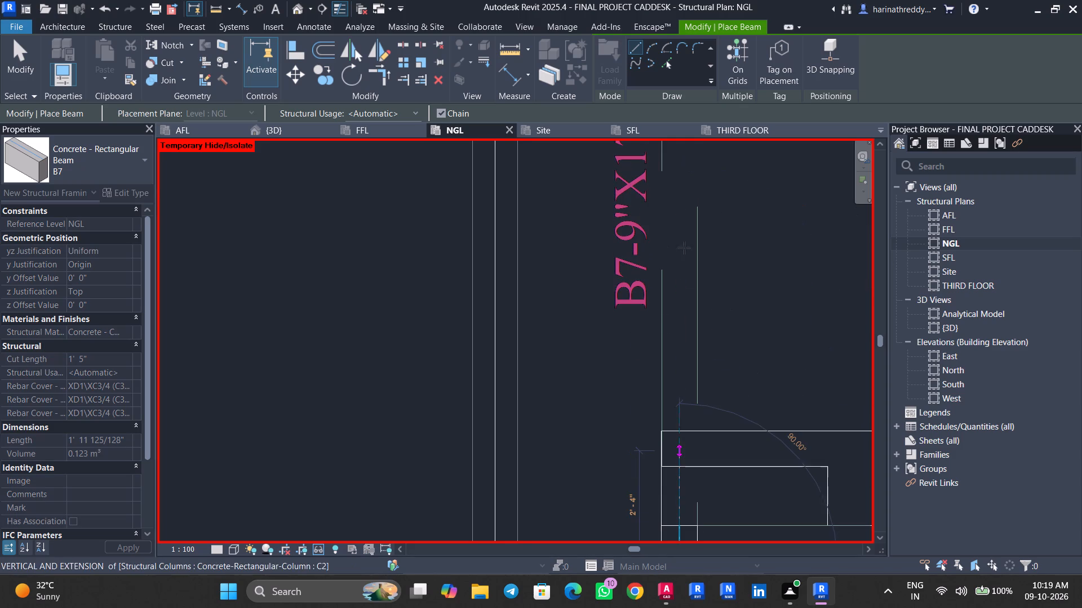
{"action": "middle_click_drag", "start_coordinate": [682, 207], "coordinate": [671, 412]}
{"action": "middle_click_drag", "start_coordinate": [666, 300], "coordinate": [662, 442]}
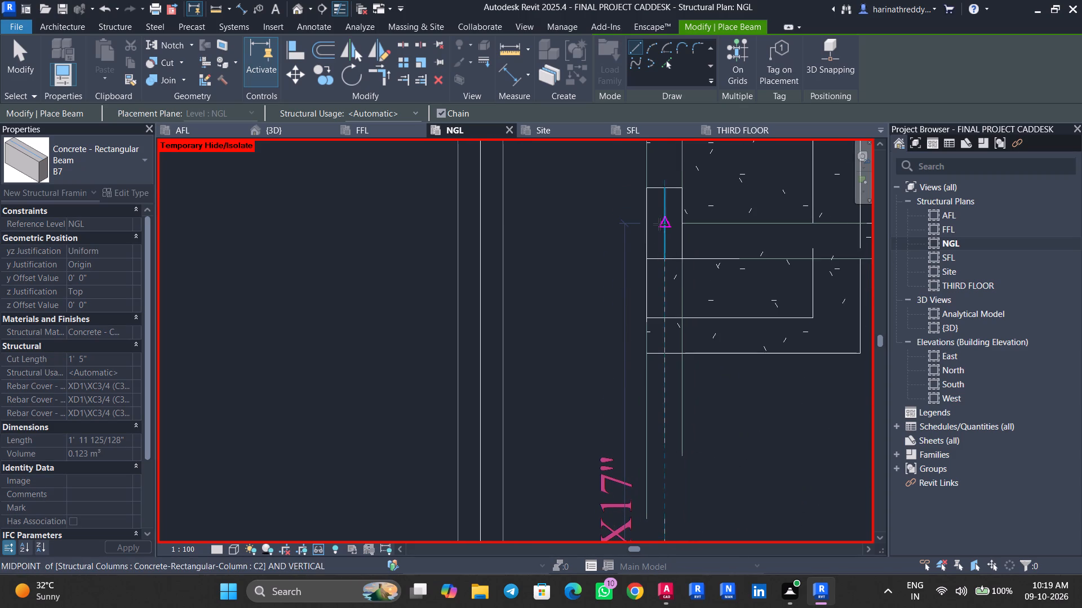
{"action": "scroll", "coordinate": [659, 224], "scroll_direction": "up", "scroll_amount": 2}
{"action": "left_click", "coordinate": [664, 223]}
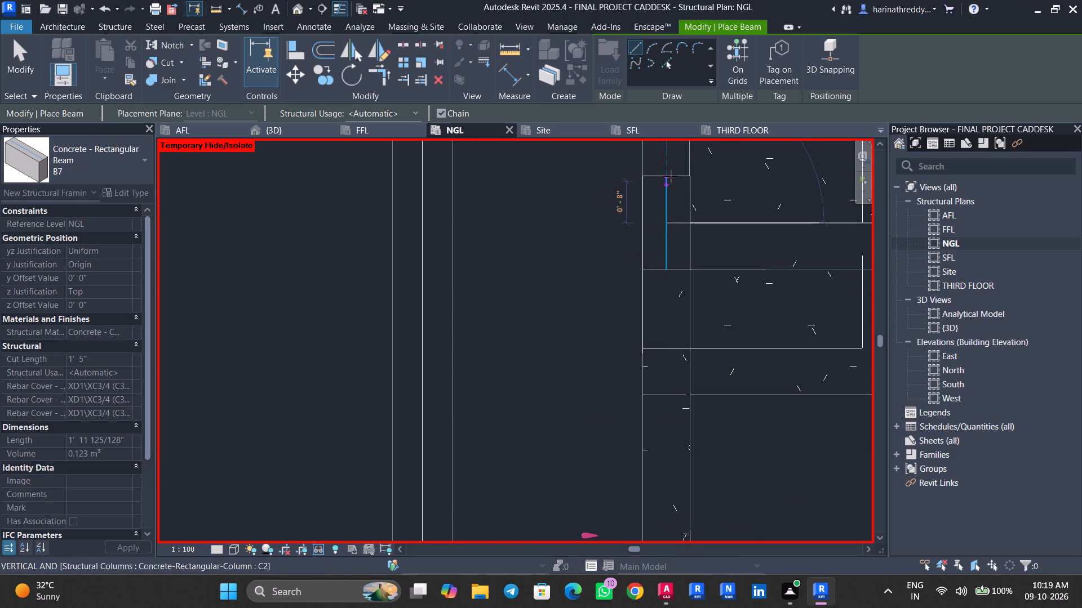
Draw a vertical B7 beam about 15'-7" long on the plan's left edge, from the B2-row C2 column to the B1-row C1 column.
{"action": "middle_click_drag", "start_coordinate": [667, 163], "coordinate": [659, 417]}
{"action": "middle_click_drag", "start_coordinate": [659, 194], "coordinate": [654, 467]}
{"action": "middle_click_drag", "start_coordinate": [679, 287], "coordinate": [645, 485]}
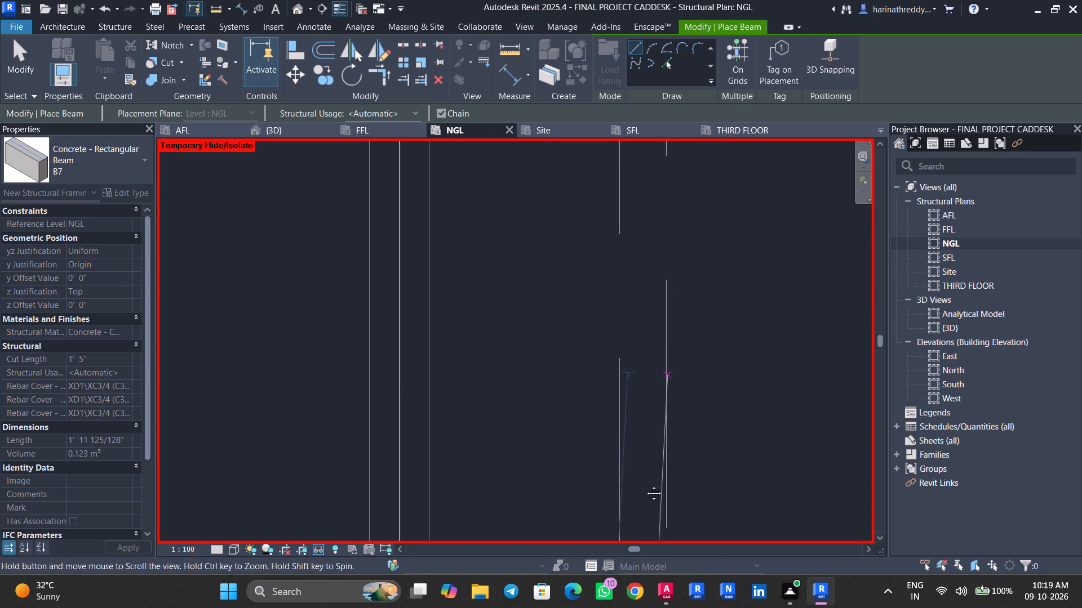
{"action": "middle_click_drag", "start_coordinate": [645, 485], "coordinate": [641, 490]}
{"action": "middle_click_drag", "start_coordinate": [620, 263], "coordinate": [617, 530]}
{"action": "scroll", "coordinate": [617, 521], "scroll_direction": "up", "scroll_amount": 1}
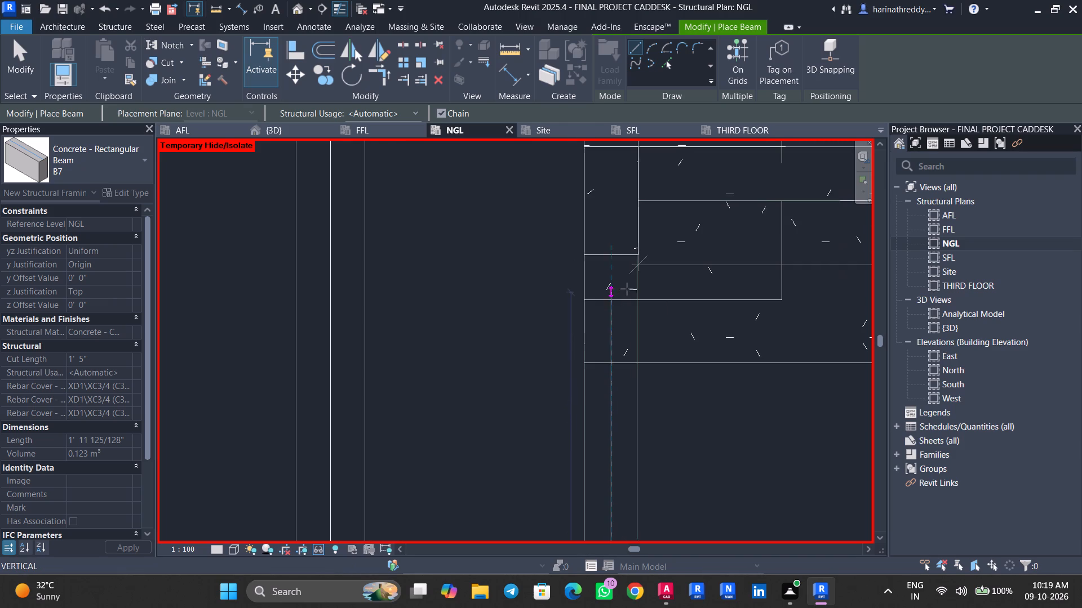
{"action": "middle_click_drag", "start_coordinate": [616, 194], "coordinate": [628, 343]}
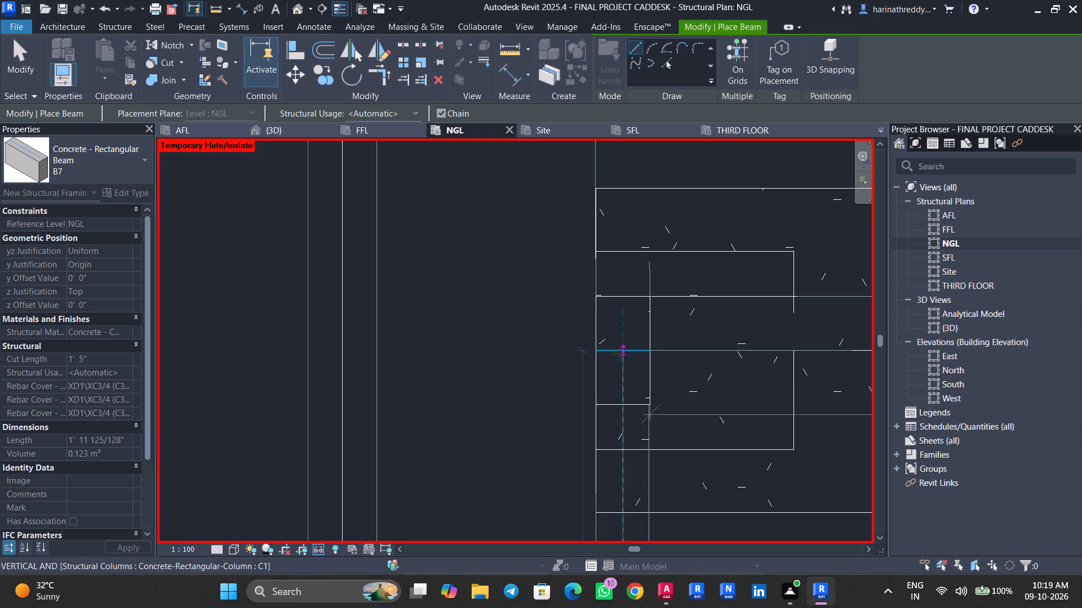
{"action": "left_click", "coordinate": [620, 351]}
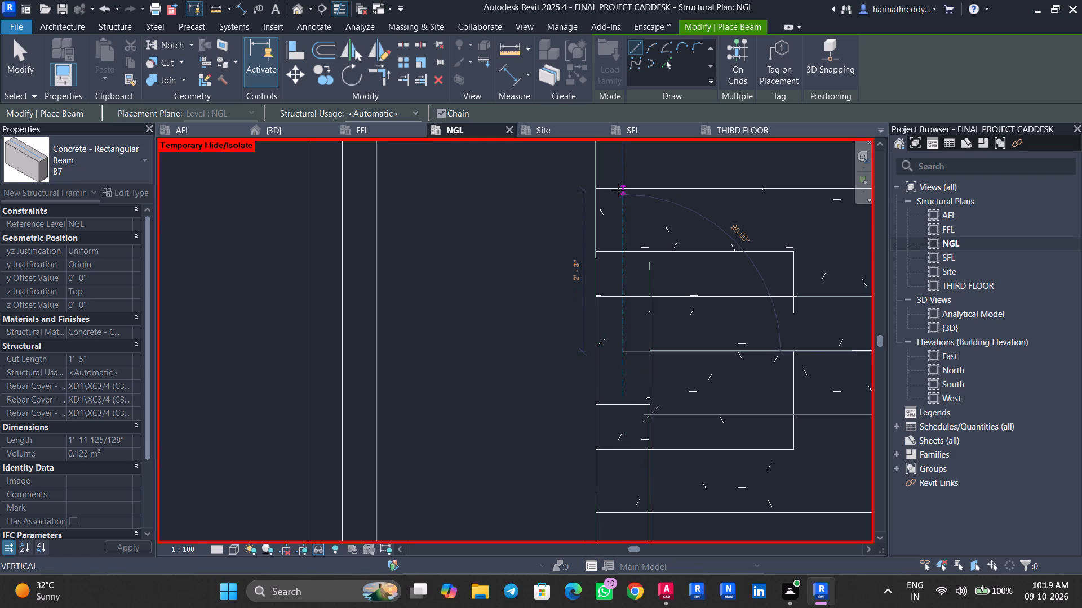
{"action": "middle_click_drag", "start_coordinate": [620, 200], "coordinate": [621, 519]}
{"action": "key", "text": "Escape"}
{"action": "key", "text": "Escape"}
Check each B7 beam along the plan's left edge, from the B1-row C1 column down to the B5-row C1 column.
{"action": "middle_click_drag", "start_coordinate": [651, 471], "coordinate": [643, 158]}
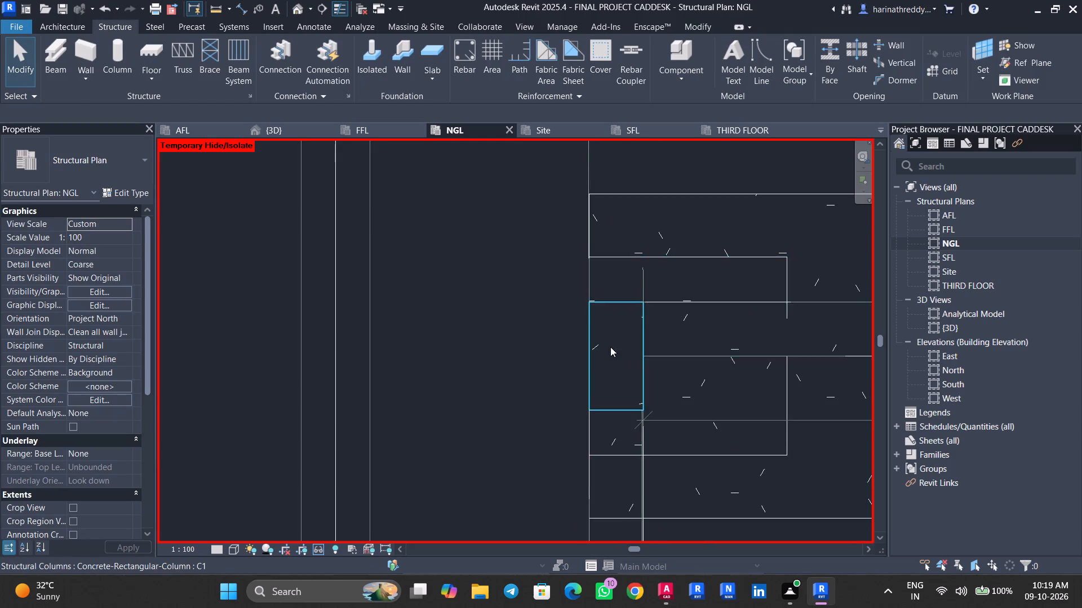
{"action": "scroll", "coordinate": [610, 358], "scroll_direction": "down", "scroll_amount": 3}
{"action": "scroll", "coordinate": [610, 358], "scroll_direction": "up", "scroll_amount": 1}
{"action": "scroll", "coordinate": [609, 352], "scroll_direction": "down", "scroll_amount": 1}
{"action": "scroll", "coordinate": [608, 361], "scroll_direction": "up", "scroll_amount": 1}
{"action": "scroll", "coordinate": [608, 363], "scroll_direction": "down", "scroll_amount": 1}
{"action": "middle_click_drag", "start_coordinate": [711, 503], "coordinate": [686, 404]}
{"action": "left_click", "coordinate": [595, 459]}
{"action": "middle_click_drag", "start_coordinate": [676, 431], "coordinate": [652, 540]}
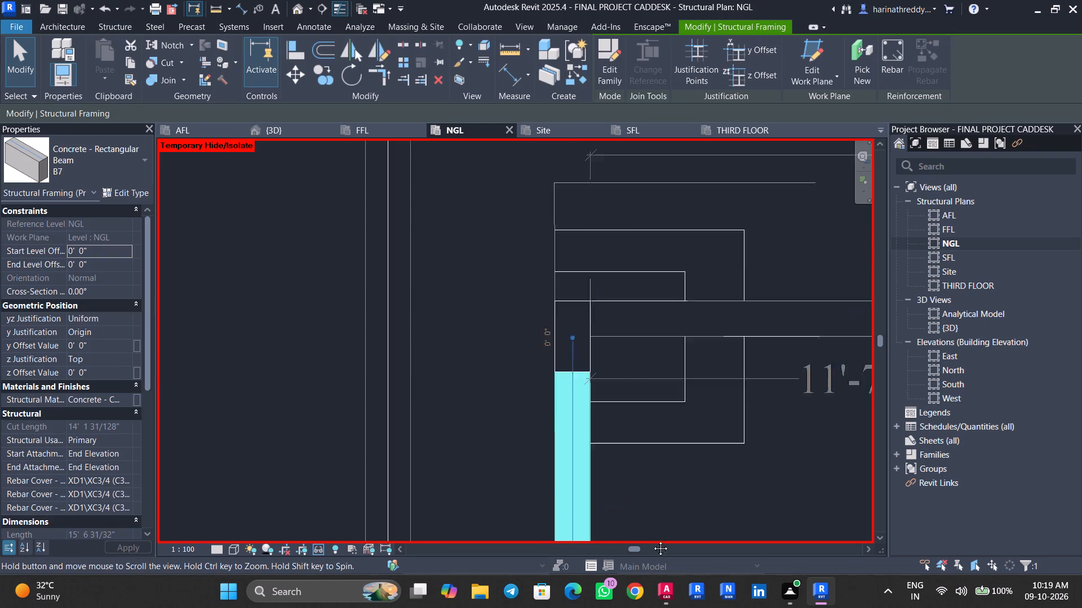
{"action": "middle_click_drag", "start_coordinate": [652, 540], "coordinate": [503, 367]}
{"action": "scroll", "coordinate": [505, 391], "scroll_direction": "up", "scroll_amount": 1}
{"action": "scroll", "coordinate": [505, 391], "scroll_direction": "down", "scroll_amount": 9}
{"action": "middle_click_drag", "start_coordinate": [533, 426], "coordinate": [626, 198]}
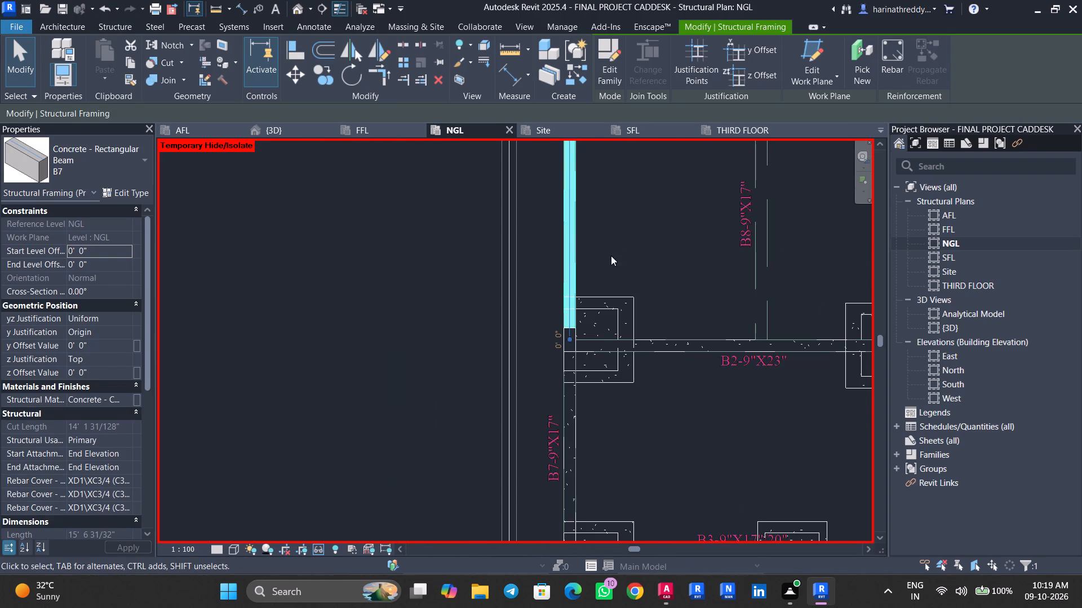
{"action": "key", "text": "Escape"}
{"action": "key", "text": "Escape"}
{"action": "left_click", "coordinate": [578, 419]}
{"action": "middle_click_drag", "start_coordinate": [603, 427], "coordinate": [712, 165]}
{"action": "key", "text": "Escape"}
{"action": "key", "text": "Escape"}
{"action": "left_click", "coordinate": [686, 369]}
{"action": "scroll", "coordinate": [719, 391], "scroll_direction": "up", "scroll_amount": 1}
{"action": "middle_click_drag", "start_coordinate": [720, 391], "coordinate": [743, 285]}
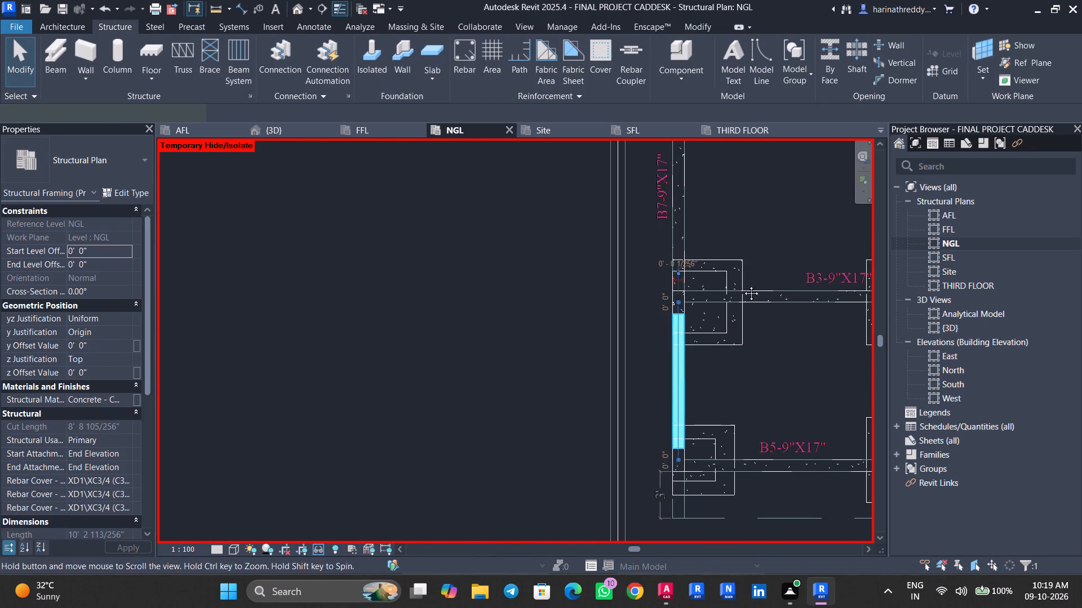
{"action": "middle_click_drag", "start_coordinate": [743, 285], "coordinate": [756, 222]}
{"action": "key", "text": "Escape"}
{"action": "key", "text": "Escape"}
{"action": "scroll", "coordinate": [750, 403], "scroll_direction": "up", "scroll_amount": 4}
{"action": "middle_click_drag", "start_coordinate": [744, 405], "coordinate": [698, 463]}
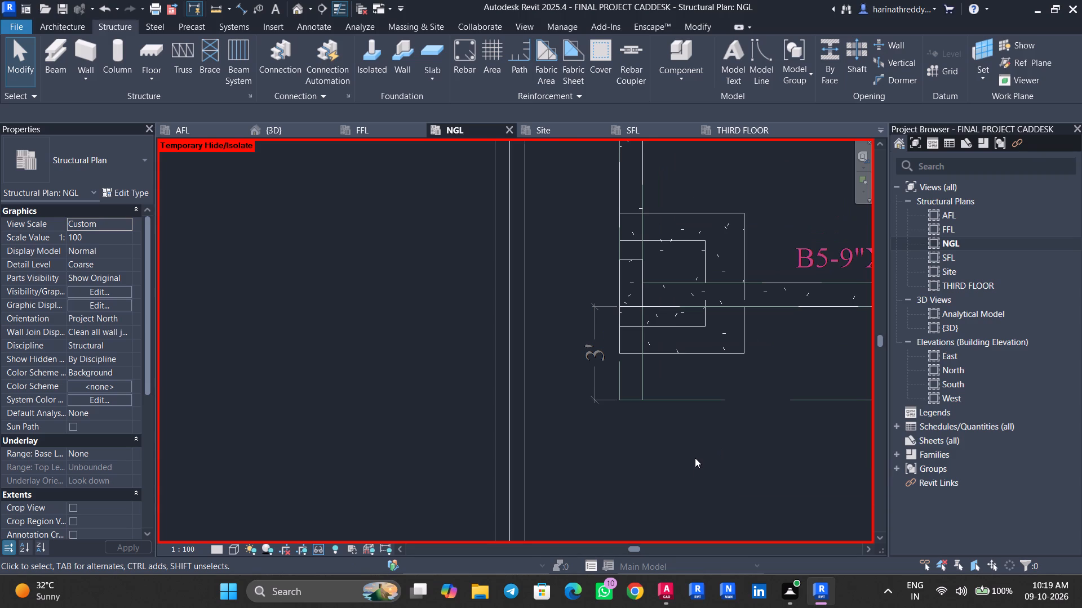
{"action": "key", "text": "Escape"}
{"action": "key", "text": "Escape"}
{"action": "key", "text": "Escape"}
{"action": "key", "text": "Escape"}
{"action": "key", "text": "Escape"}
{"action": "key", "text": "Escape"}
Open the default 3D view and examine the B1 beams where they meet their columns.
{"action": "left_click", "coordinate": [295, 11]}
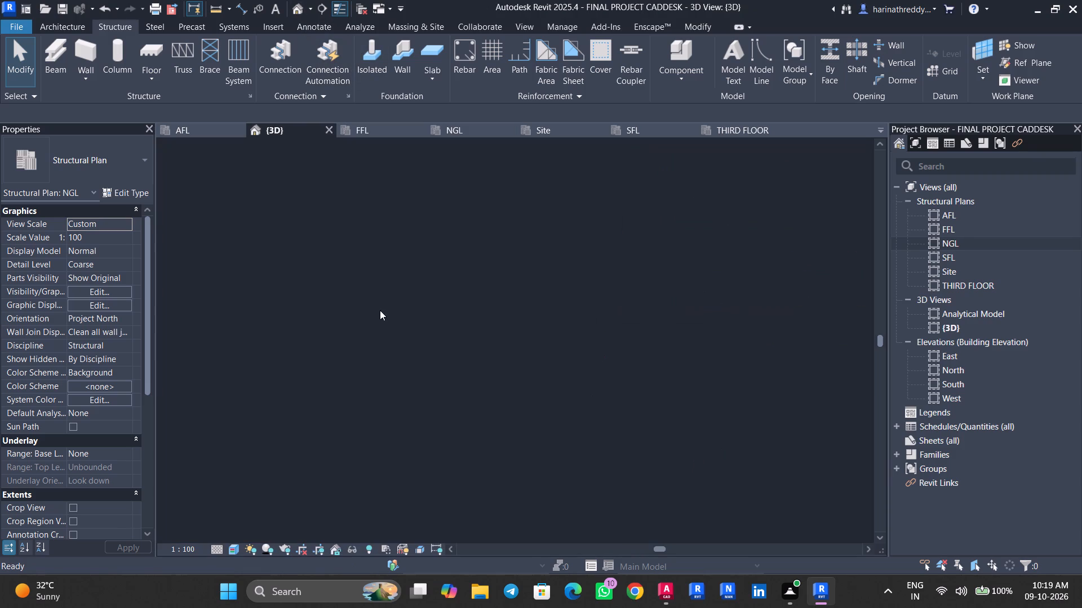
{"action": "scroll", "coordinate": [367, 413], "scroll_direction": "down", "scroll_amount": 20}
{"action": "scroll", "coordinate": [367, 413], "scroll_direction": "down", "scroll_amount": 6}
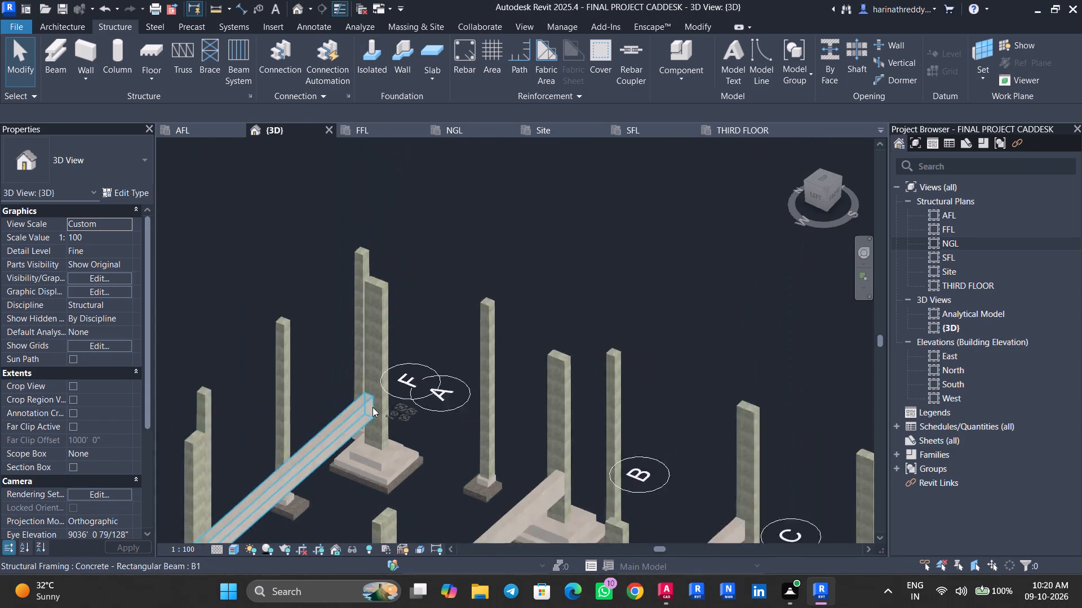
{"action": "scroll", "coordinate": [373, 407], "scroll_direction": "down", "scroll_amount": 1}
{"action": "middle_click_drag", "start_coordinate": [419, 463], "coordinate": [624, 454], "text": "shift"}
{"action": "middle_click_drag", "start_coordinate": [617, 459], "coordinate": [545, 148]}
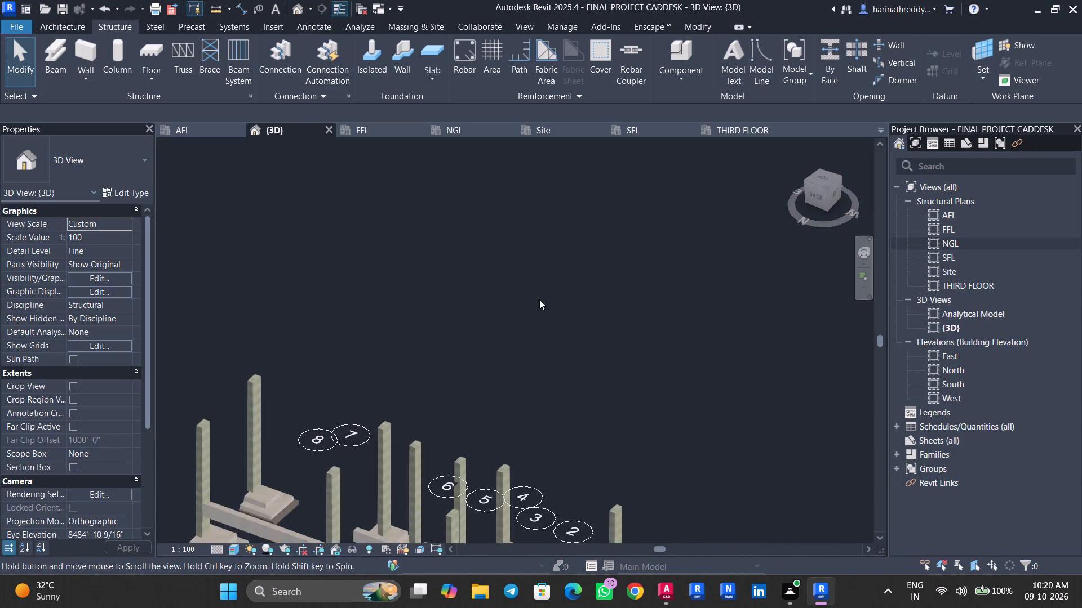
{"action": "scroll", "coordinate": [532, 310], "scroll_direction": "down", "scroll_amount": 3}
{"action": "scroll", "coordinate": [286, 458], "scroll_direction": "up", "scroll_amount": 10}
{"action": "middle_click_drag", "start_coordinate": [241, 445], "coordinate": [546, 486]}
{"action": "scroll", "coordinate": [542, 485], "scroll_direction": "up", "scroll_amount": 1}
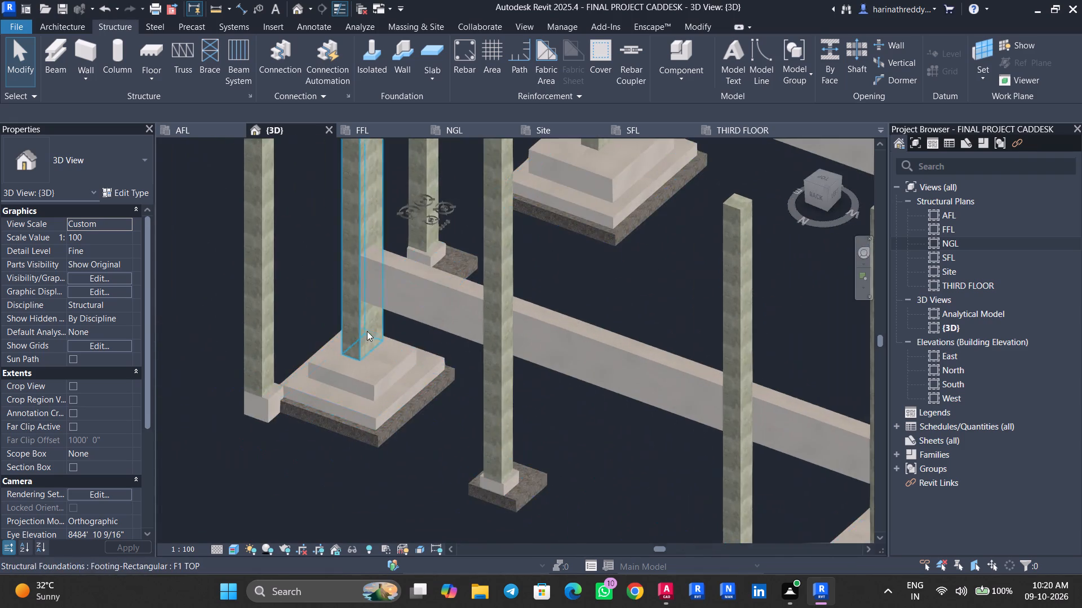
{"action": "scroll", "coordinate": [361, 307], "scroll_direction": "up", "scroll_amount": 5}
{"action": "left_click", "coordinate": [445, 313]}
{"action": "scroll", "coordinate": [398, 385], "scroll_direction": "down", "scroll_amount": 5}
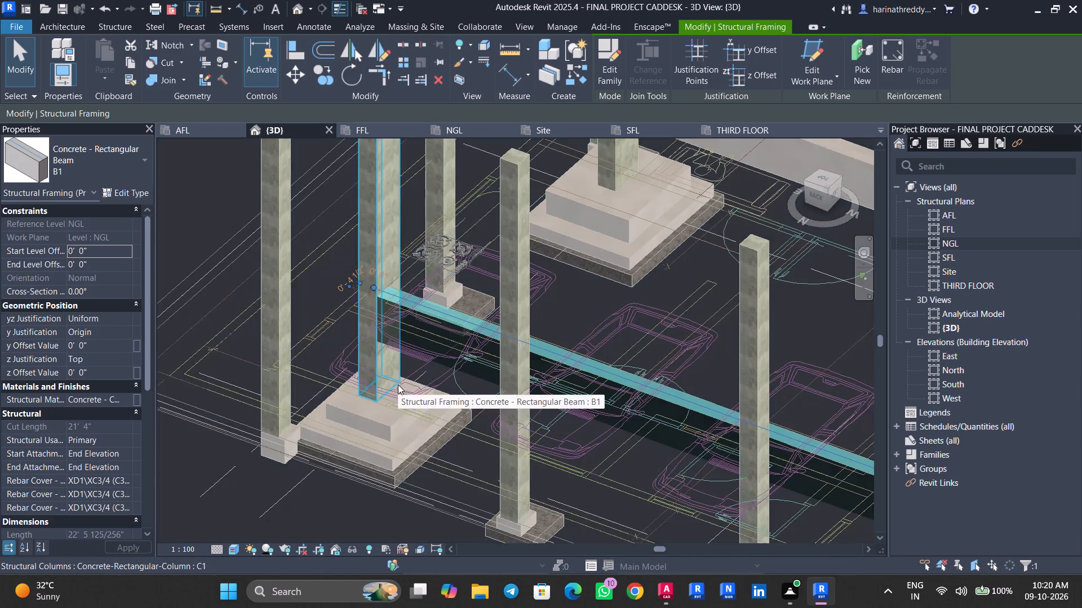
{"action": "middle_click_drag", "start_coordinate": [402, 389], "coordinate": [277, 430], "text": "shift"}
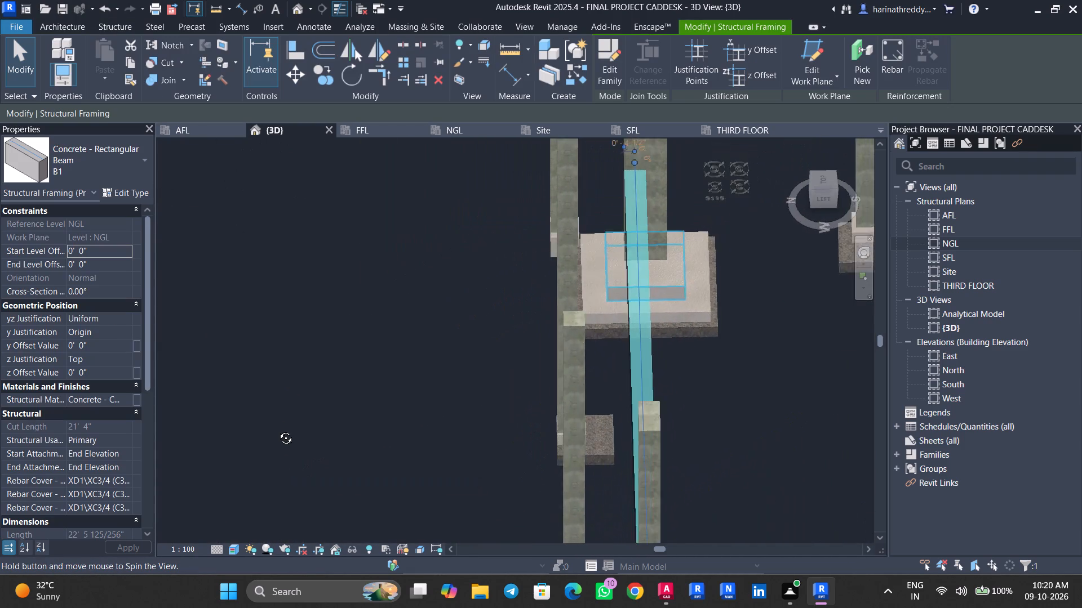
{"action": "middle_click_drag", "start_coordinate": [277, 430], "coordinate": [654, 359], "text": "shift"}
{"action": "middle_click_drag", "start_coordinate": [636, 355], "coordinate": [539, 368], "text": "shift"}
{"action": "middle_click_drag", "start_coordinate": [535, 364], "coordinate": [172, 391]}
{"action": "key", "text": "Escape"}
{"action": "key", "text": "Escape"}
{"action": "middle_click_drag", "start_coordinate": [676, 382], "coordinate": [372, 463]}
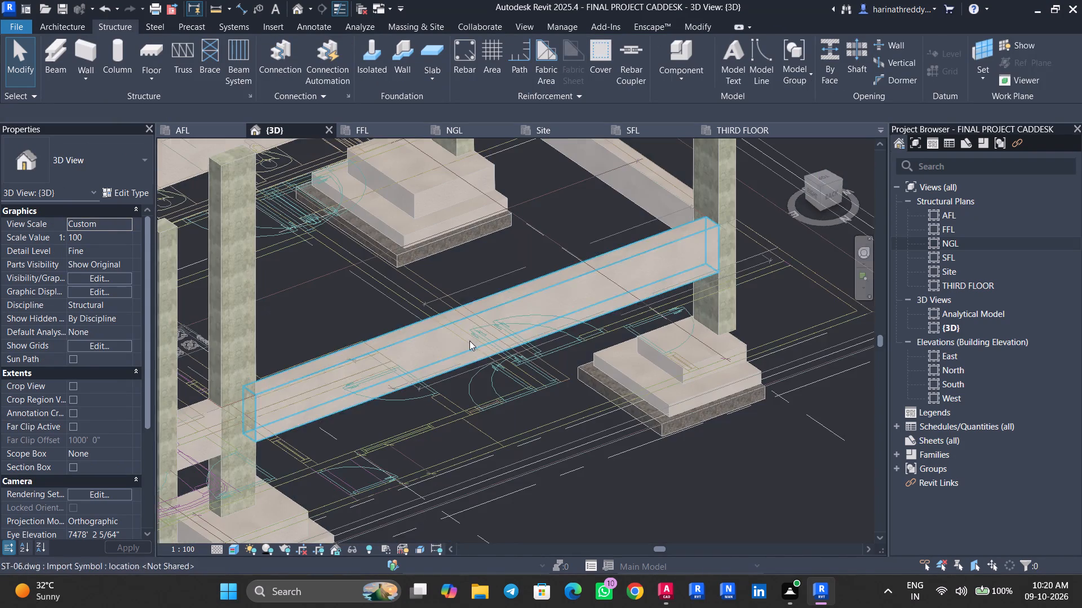
{"action": "left_click", "coordinate": [469, 339]}
{"action": "key", "text": "Escape"}
{"action": "scroll", "coordinate": [496, 410], "scroll_direction": "down", "scroll_amount": 6}
{"action": "scroll", "coordinate": [496, 410], "scroll_direction": "up", "scroll_amount": 2}
{"action": "scroll", "coordinate": [496, 410], "scroll_direction": "down", "scroll_amount": 5}
{"action": "scroll", "coordinate": [496, 410], "scroll_direction": "up", "scroll_amount": 1}
{"action": "scroll", "coordinate": [496, 410], "scroll_direction": "down", "scroll_amount": 4}
Inspect the line of B7 beams in 3D, one beam at a time, from the B1-row corner column to the B5-row column.
{"action": "middle_click_drag", "start_coordinate": [526, 418], "coordinate": [335, 437], "text": "shift"}
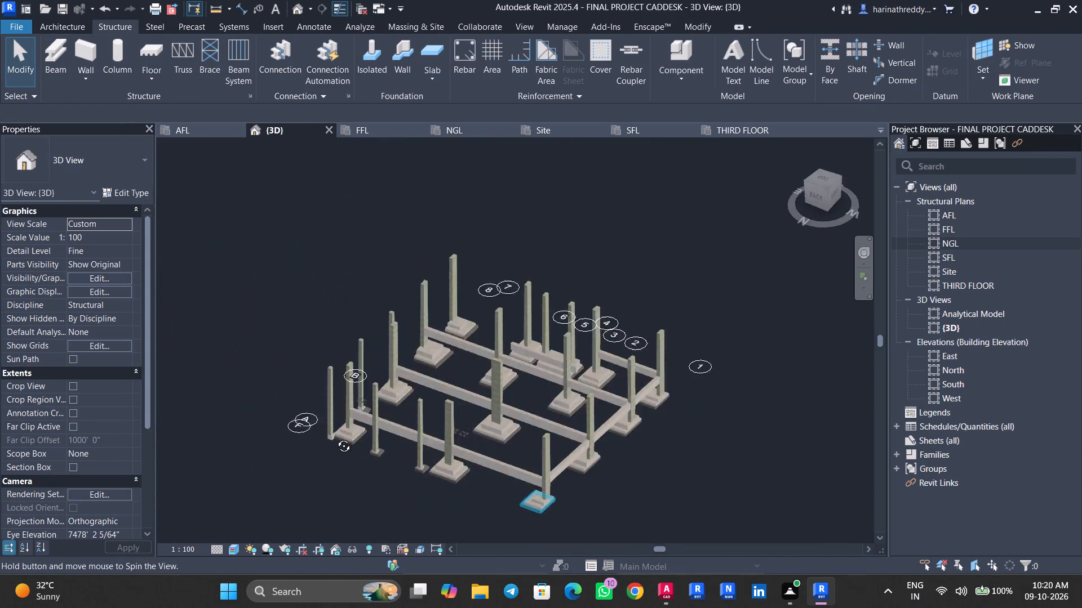
{"action": "middle_click_drag", "start_coordinate": [335, 437], "coordinate": [297, 438], "text": "shift"}
{"action": "middle_click_drag", "start_coordinate": [445, 500], "coordinate": [370, 395]}
{"action": "scroll", "coordinate": [491, 423], "scroll_direction": "up", "scroll_amount": 5}
{"action": "scroll", "coordinate": [477, 409], "scroll_direction": "down", "scroll_amount": 1}
{"action": "scroll", "coordinate": [391, 412], "scroll_direction": "up", "scroll_amount": 3}
{"action": "left_click", "coordinate": [382, 391]}
{"action": "scroll", "coordinate": [590, 422], "scroll_direction": "up", "scroll_amount": 2}
{"action": "middle_click_drag", "start_coordinate": [590, 422], "coordinate": [538, 412]}
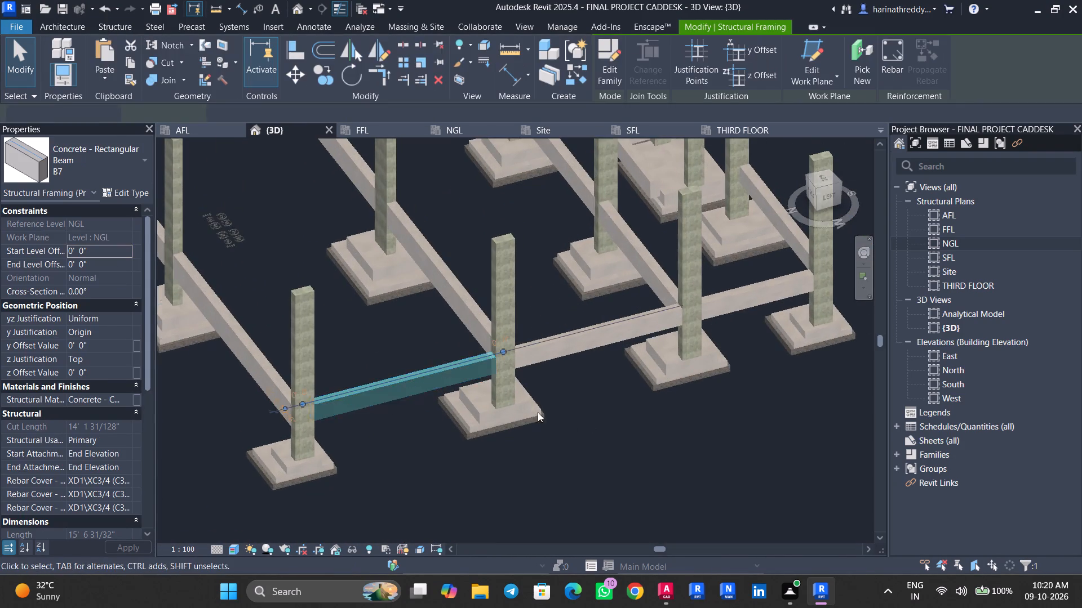
{"action": "middle_click_drag", "start_coordinate": [538, 412], "coordinate": [520, 412]}
{"action": "scroll", "coordinate": [538, 412], "scroll_direction": "up", "scroll_amount": 1}
{"action": "middle_click_drag", "start_coordinate": [475, 419], "coordinate": [330, 525]}
{"action": "key", "text": "Escape"}
{"action": "left_click", "coordinate": [397, 392]}
{"action": "scroll", "coordinate": [398, 401], "scroll_direction": "up", "scroll_amount": 7}
{"action": "middle_click_drag", "start_coordinate": [411, 446], "coordinate": [280, 553]}
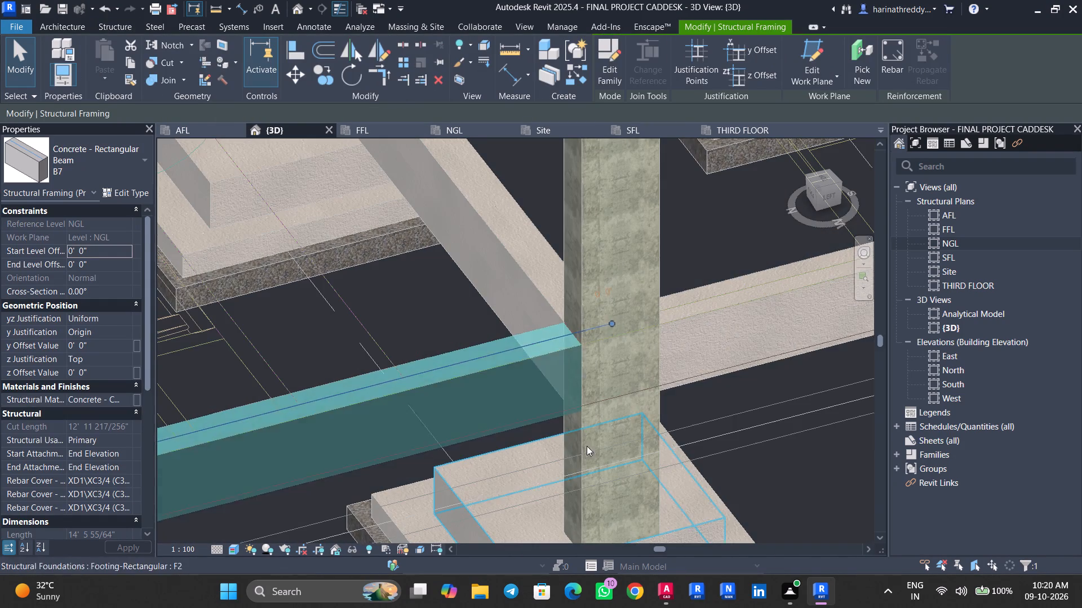
{"action": "key", "text": "Escape"}
{"action": "key", "text": "Escape"}
{"action": "left_click", "coordinate": [700, 347]}
{"action": "scroll", "coordinate": [724, 388], "scroll_direction": "down", "scroll_amount": 6}
{"action": "scroll", "coordinate": [725, 397], "scroll_direction": "up", "scroll_amount": 1}
{"action": "scroll", "coordinate": [735, 403], "scroll_direction": "down", "scroll_amount": 1}
{"action": "middle_click_drag", "start_coordinate": [730, 406], "coordinate": [423, 462]}
{"action": "scroll", "coordinate": [423, 461], "scroll_direction": "up", "scroll_amount": 1}
{"action": "key", "text": "Escape"}
{"action": "key", "text": "Escape"}
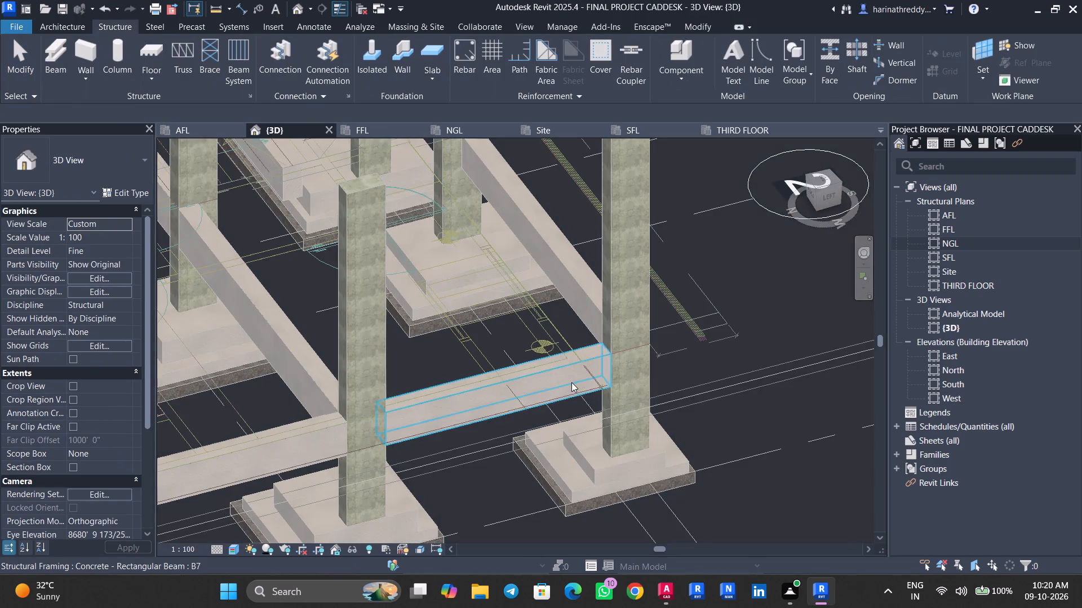
{"action": "left_click", "coordinate": [571, 382]}
{"action": "scroll", "coordinate": [564, 394], "scroll_direction": "up", "scroll_amount": 6}
{"action": "key", "text": "Escape"}
{"action": "key", "text": "Escape"}
{"action": "scroll", "coordinate": [460, 472], "scroll_direction": "down", "scroll_amount": 9}
{"action": "middle_click_drag", "start_coordinate": [419, 500], "coordinate": [602, 419]}
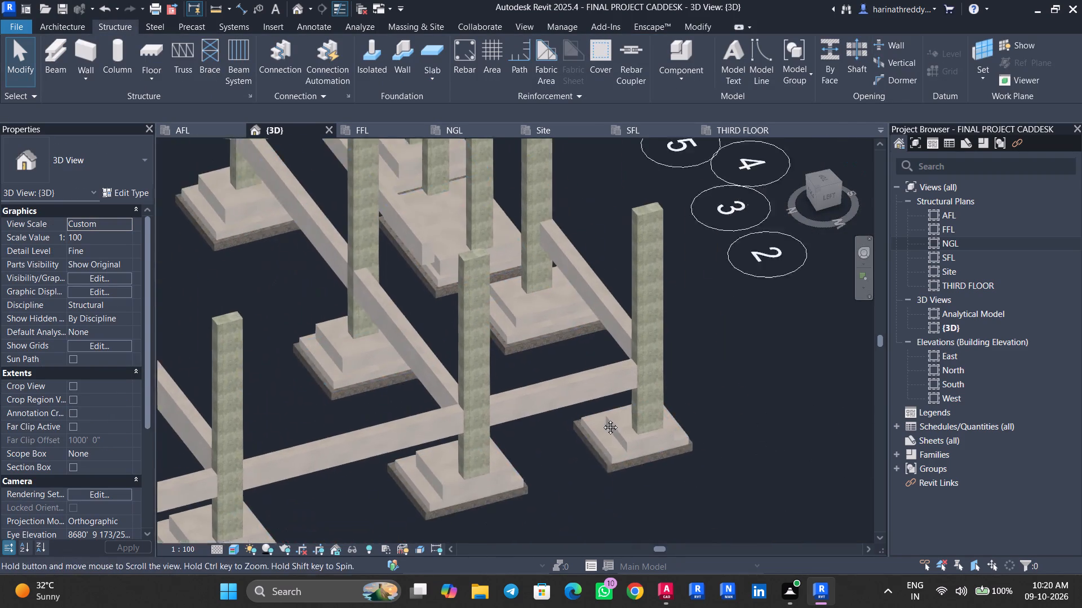
{"action": "middle_click_drag", "start_coordinate": [602, 419], "coordinate": [605, 417]}
Recheck the B7 beams in close-up, examining where each beam end meets its column along the line.
{"action": "scroll", "coordinate": [605, 417], "scroll_direction": "up", "scroll_amount": 1}
{"action": "left_click", "coordinate": [402, 418]}
{"action": "middle_click_drag", "start_coordinate": [410, 456], "coordinate": [622, 390]}
{"action": "key", "text": "Escape"}
{"action": "left_click", "coordinate": [343, 418]}
{"action": "middle_click_drag", "start_coordinate": [397, 472], "coordinate": [626, 413]}
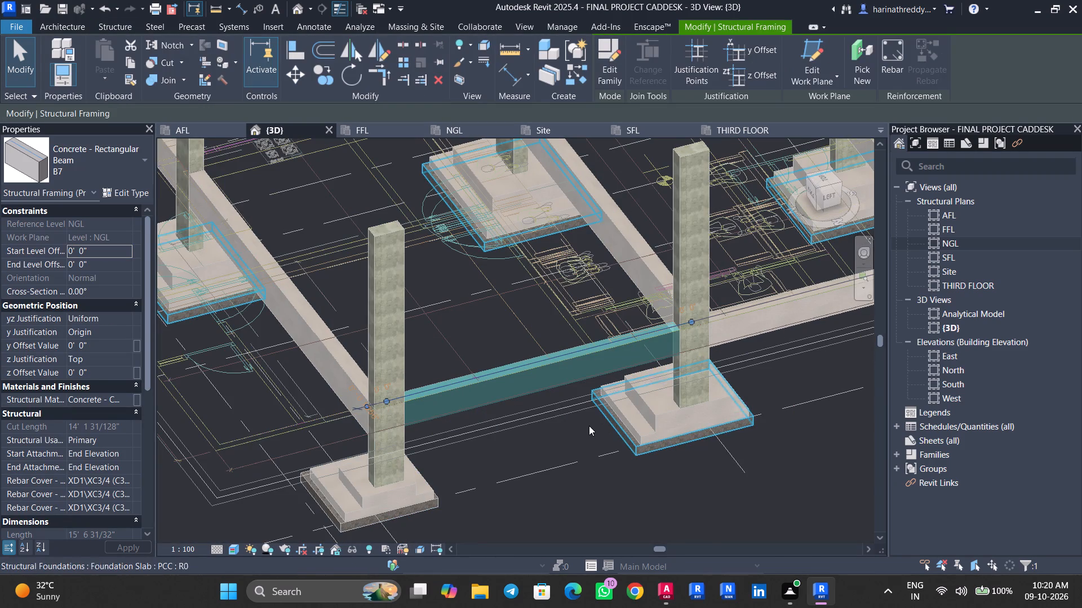
{"action": "scroll", "coordinate": [354, 446], "scroll_direction": "up", "scroll_amount": 2}
{"action": "scroll", "coordinate": [354, 445], "scroll_direction": "down", "scroll_amount": 1}
{"action": "scroll", "coordinate": [354, 442], "scroll_direction": "up", "scroll_amount": 9}
{"action": "middle_click_drag", "start_coordinate": [458, 404], "coordinate": [559, 411]}
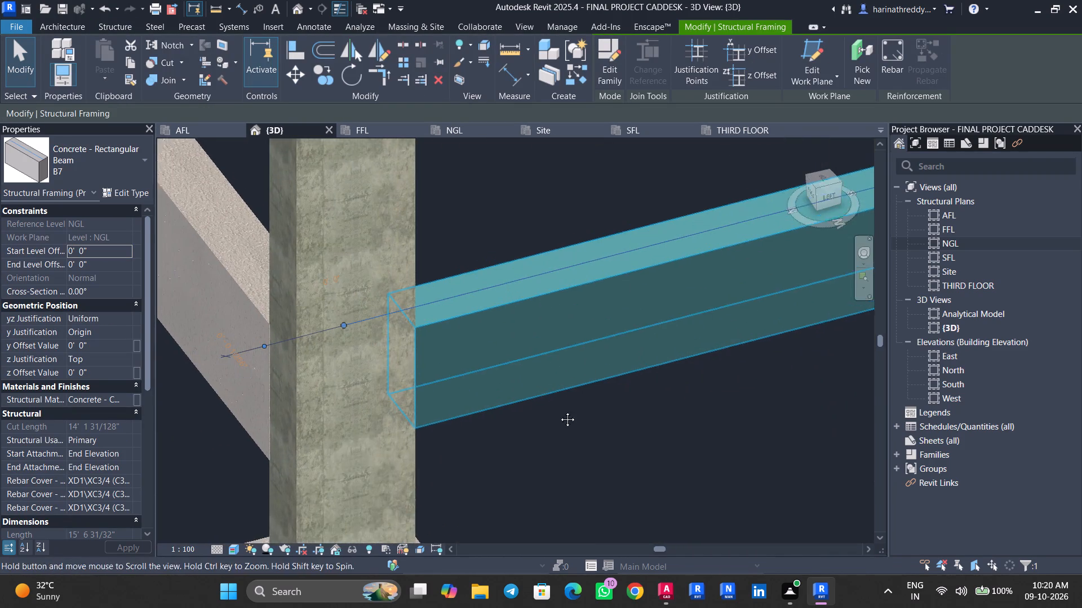
{"action": "middle_click_drag", "start_coordinate": [559, 411], "coordinate": [636, 397]}
{"action": "key", "text": "Escape"}
{"action": "key", "text": "Escape"}
{"action": "left_click", "coordinate": [409, 354]}
{"action": "key", "text": "Escape"}
{"action": "key", "text": "Escape"}
{"action": "left_click", "coordinate": [613, 334]}
{"action": "scroll", "coordinate": [656, 392], "scroll_direction": "down", "scroll_amount": 3}
{"action": "middle_click_drag", "start_coordinate": [708, 386], "coordinate": [518, 450]}
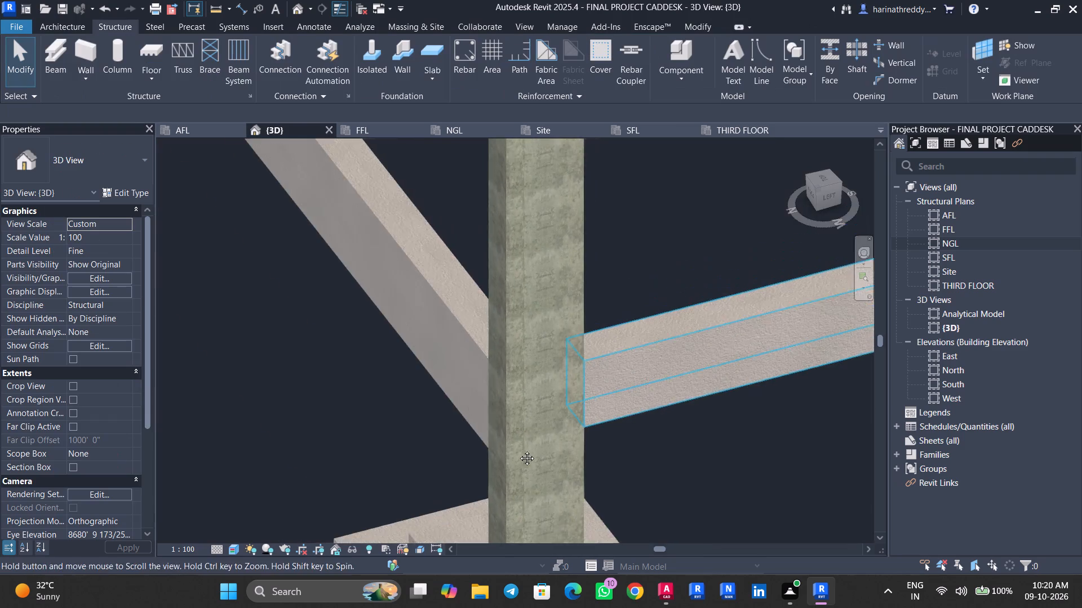
{"action": "middle_click_drag", "start_coordinate": [518, 450], "coordinate": [357, 490]}
{"action": "key", "text": "Escape"}
{"action": "middle_click_drag", "start_coordinate": [750, 383], "coordinate": [338, 442]}
{"action": "left_click", "coordinate": [716, 294]}
{"action": "key", "text": "Escape"}
{"action": "middle_click_drag", "start_coordinate": [692, 380], "coordinate": [614, 425]}
{"action": "scroll", "coordinate": [455, 403], "scroll_direction": "up", "scroll_amount": 5}
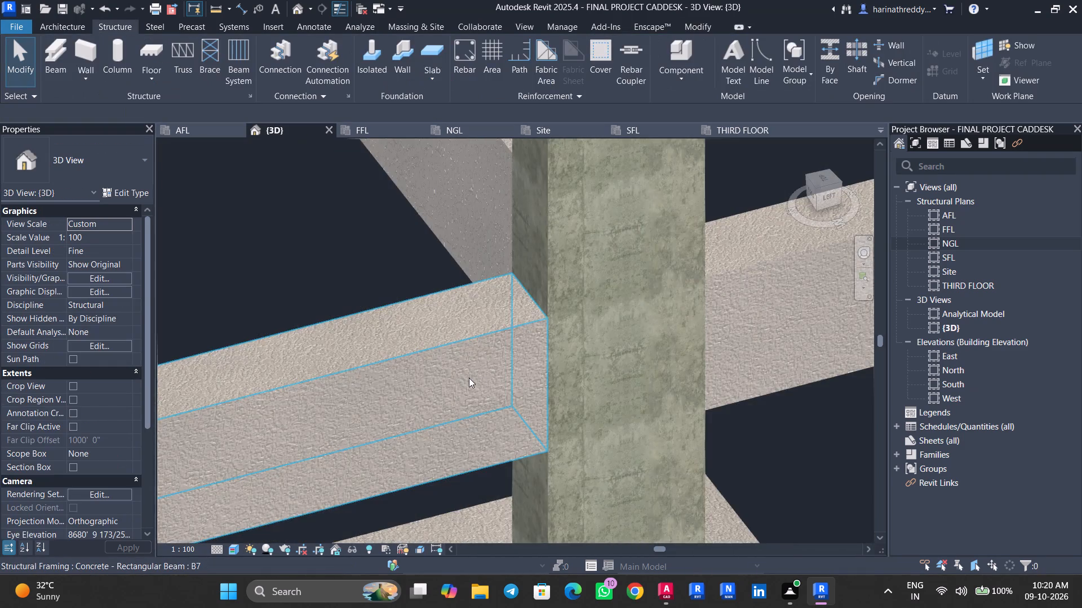
{"action": "left_click", "coordinate": [469, 378]}
{"action": "key", "text": "Escape"}
{"action": "scroll", "coordinate": [752, 340], "scroll_direction": "down", "scroll_amount": 4}
{"action": "middle_click_drag", "start_coordinate": [734, 361], "coordinate": [415, 477]}
{"action": "middle_click_drag", "start_coordinate": [853, 391], "coordinate": [575, 415]}
{"action": "key", "text": "Escape"}
{"action": "left_click", "coordinate": [751, 347]}
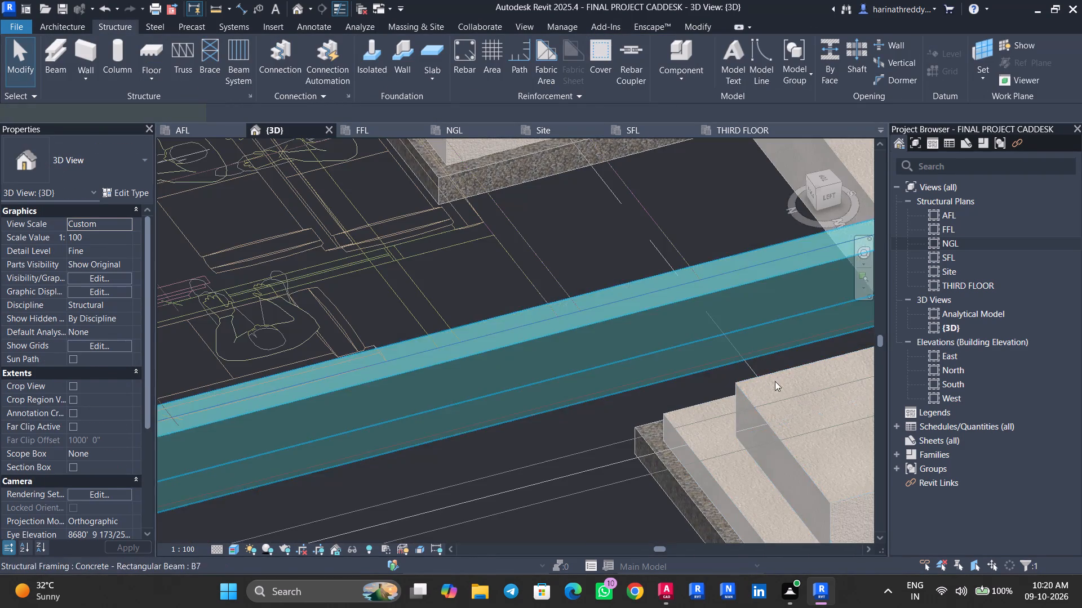
{"action": "middle_click_drag", "start_coordinate": [756, 399], "coordinate": [513, 493]}
{"action": "key", "text": "Escape"}
{"action": "key", "text": "Escape"}
{"action": "scroll", "coordinate": [784, 343], "scroll_direction": "up", "scroll_amount": 5}
{"action": "left_click", "coordinate": [784, 343]}
{"action": "middle_click_drag", "start_coordinate": [796, 348], "coordinate": [283, 533]}
{"action": "key", "text": "Escape"}
{"action": "key", "text": "Escape"}
Examine the B5 and B3 beams where they join the columns on the B7 beam line.
{"action": "scroll", "coordinate": [469, 478], "scroll_direction": "down", "scroll_amount": 8}
{"action": "middle_click_drag", "start_coordinate": [584, 485], "coordinate": [381, 544]}
{"action": "scroll", "coordinate": [438, 439], "scroll_direction": "up", "scroll_amount": 10}
{"action": "middle_click_drag", "start_coordinate": [521, 372], "coordinate": [378, 475]}
{"action": "left_click", "coordinate": [520, 327]}
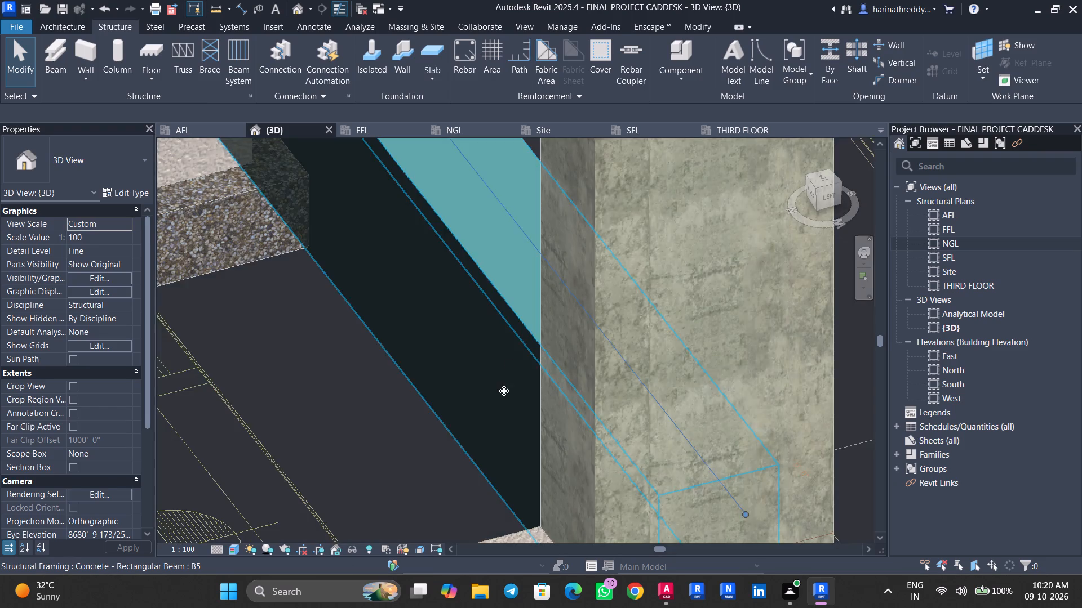
{"action": "scroll", "coordinate": [502, 400], "scroll_direction": "down", "scroll_amount": 14}
{"action": "key", "text": "Escape"}
{"action": "key", "text": "Escape"}
{"action": "scroll", "coordinate": [415, 474], "scroll_direction": "down", "scroll_amount": 1}
{"action": "middle_click_drag", "start_coordinate": [415, 473], "coordinate": [561, 418]}
{"action": "scroll", "coordinate": [397, 393], "scroll_direction": "up", "scroll_amount": 1}
{"action": "scroll", "coordinate": [397, 393], "scroll_direction": "down", "scroll_amount": 1}
{"action": "scroll", "coordinate": [397, 393], "scroll_direction": "up", "scroll_amount": 3}
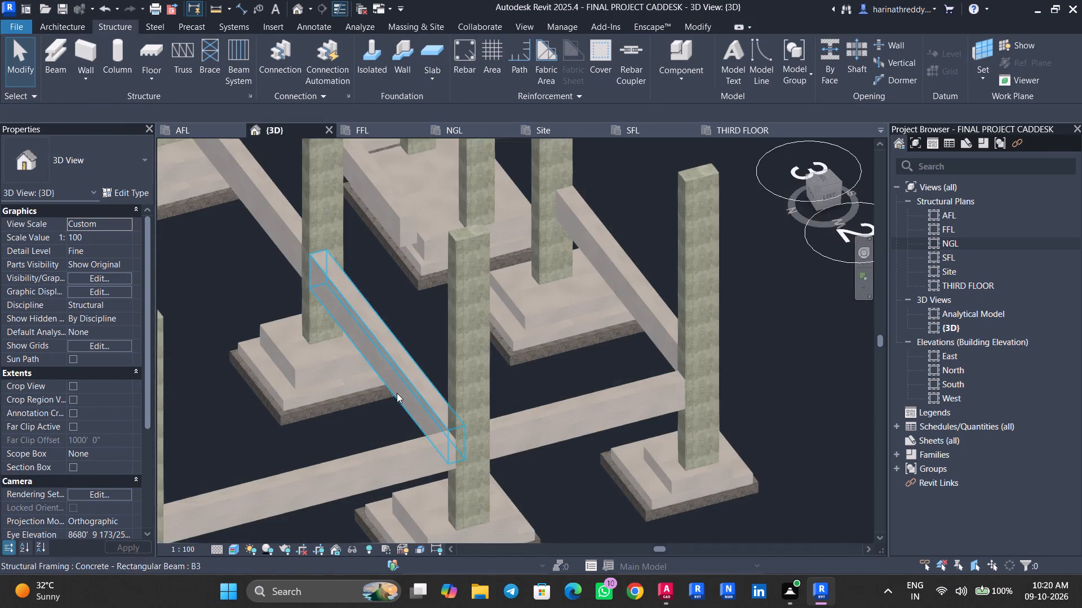
{"action": "scroll", "coordinate": [397, 393], "scroll_direction": "up", "scroll_amount": 1}
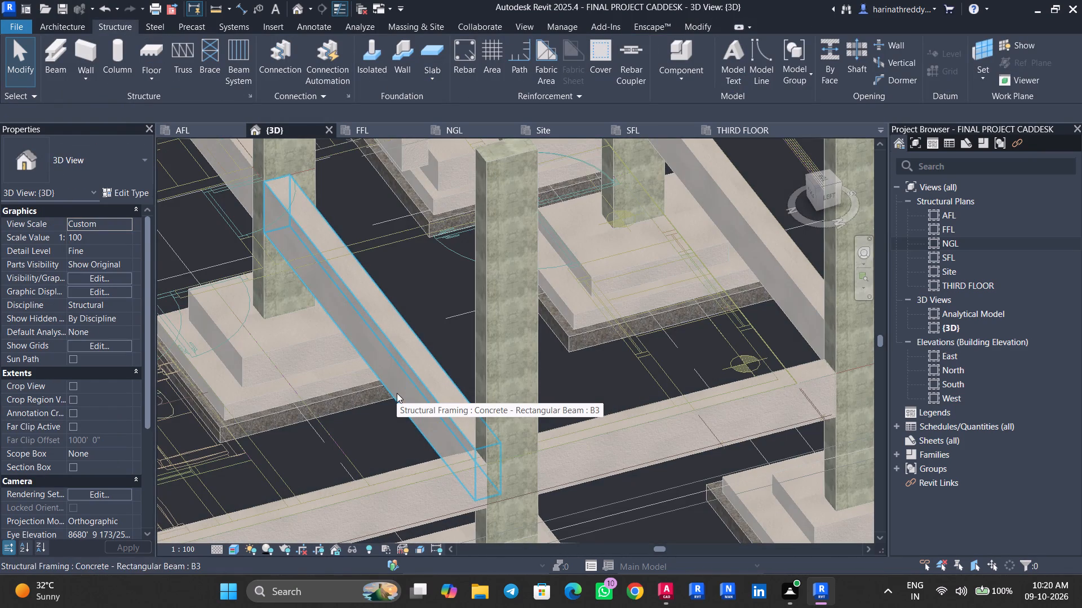
{"action": "scroll", "coordinate": [397, 393], "scroll_direction": "down", "scroll_amount": 3}
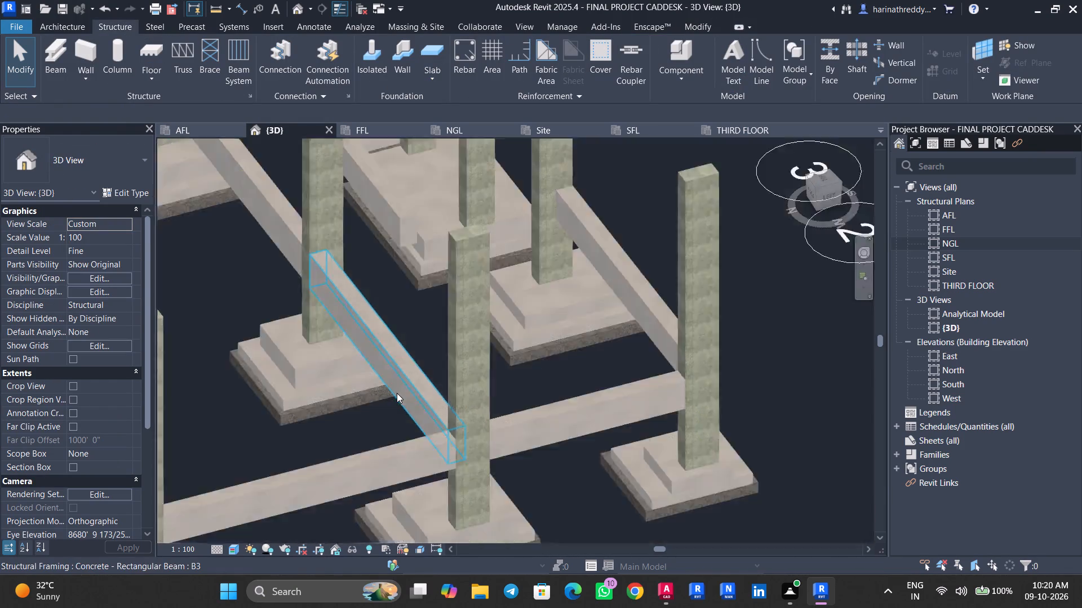
Open the AFL structural plan and look over its grids and footings.
{"action": "left_click", "coordinate": [968, 207]}
{"action": "double_click", "coordinate": [966, 214]}
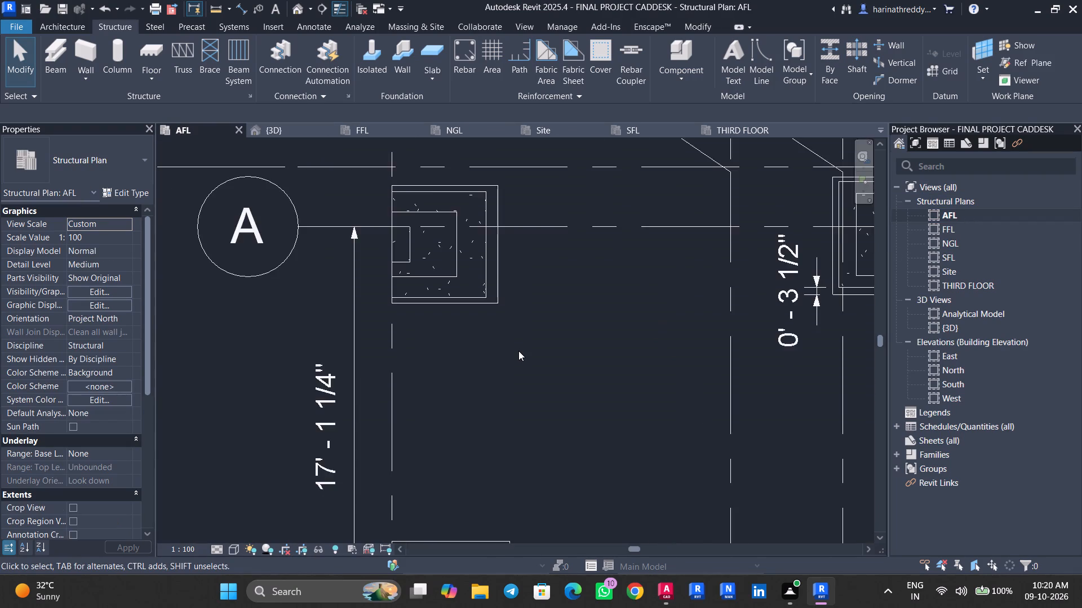
{"action": "scroll", "coordinate": [518, 351], "scroll_direction": "down", "scroll_amount": 10}
{"action": "middle_click_drag", "start_coordinate": [514, 390], "coordinate": [538, 364]}
{"action": "scroll", "coordinate": [522, 269], "scroll_direction": "up", "scroll_amount": 9}
{"action": "scroll", "coordinate": [521, 318], "scroll_direction": "down", "scroll_amount": 2}
{"action": "scroll", "coordinate": [521, 318], "scroll_direction": "up", "scroll_amount": 1}
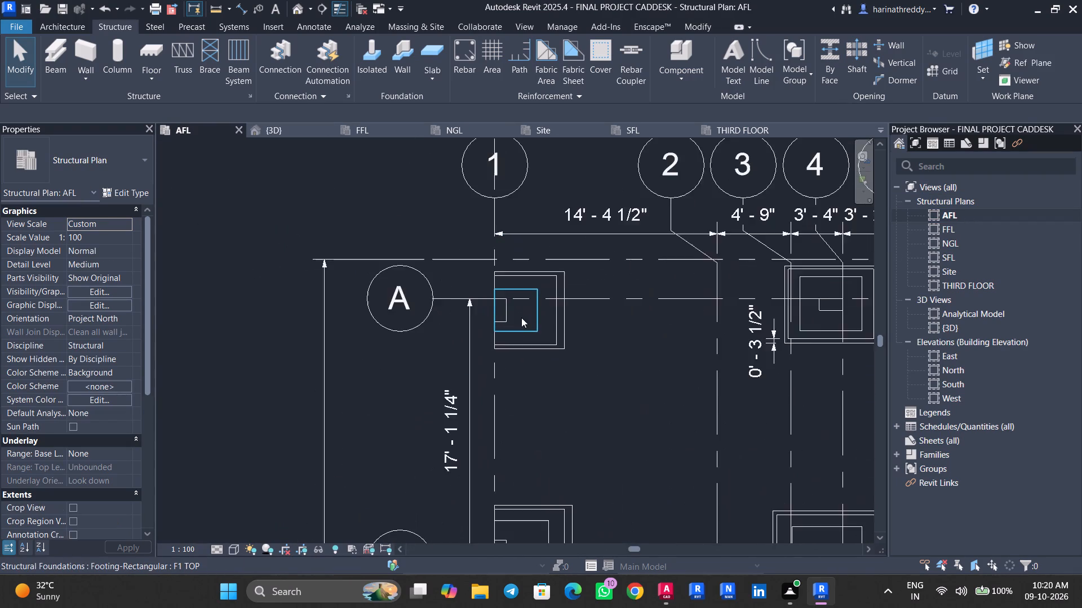
{"action": "scroll", "coordinate": [508, 400], "scroll_direction": "down", "scroll_amount": 7}
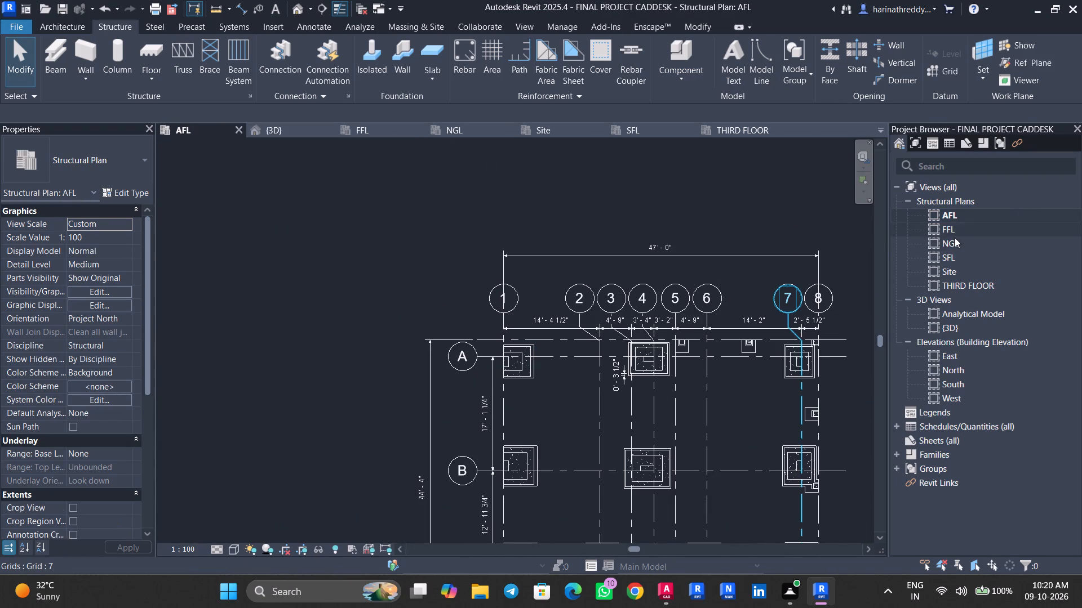
Open the NGL structural plan and examine the B8 and B11 beam positions between the B1 and B2 beam rows.
{"action": "double_click", "coordinate": [955, 239]}
{"action": "scroll", "coordinate": [503, 367], "scroll_direction": "down", "scroll_amount": 1}
{"action": "scroll", "coordinate": [503, 367], "scroll_direction": "up", "scroll_amount": 1}
{"action": "scroll", "coordinate": [503, 367], "scroll_direction": "down", "scroll_amount": 3}
{"action": "scroll", "coordinate": [503, 367], "scroll_direction": "up", "scroll_amount": 1}
{"action": "scroll", "coordinate": [503, 367], "scroll_direction": "down", "scroll_amount": 1}
{"action": "scroll", "coordinate": [503, 367], "scroll_direction": "up", "scroll_amount": 1}
{"action": "scroll", "coordinate": [503, 367], "scroll_direction": "down", "scroll_amount": 8}
{"action": "middle_click_drag", "start_coordinate": [668, 258], "coordinate": [632, 327]}
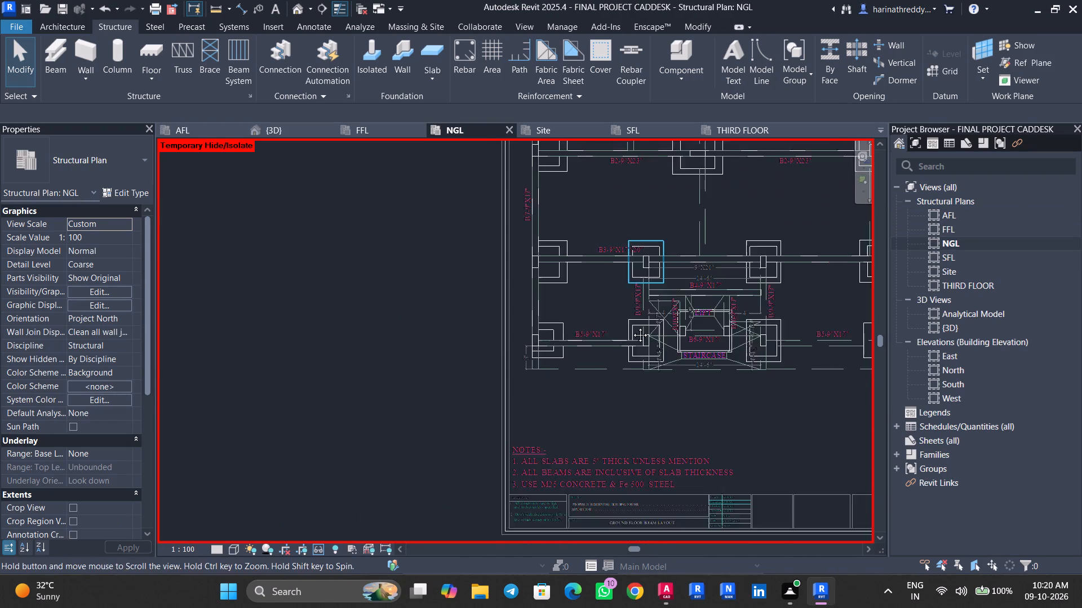
{"action": "middle_click_drag", "start_coordinate": [632, 327], "coordinate": [543, 459]}
{"action": "middle_click_drag", "start_coordinate": [553, 324], "coordinate": [527, 436]}
{"action": "scroll", "coordinate": [453, 353], "scroll_direction": "up", "scroll_amount": 4}
{"action": "scroll", "coordinate": [409, 361], "scroll_direction": "up", "scroll_amount": 4}
{"action": "scroll", "coordinate": [486, 379], "scroll_direction": "down", "scroll_amount": 6}
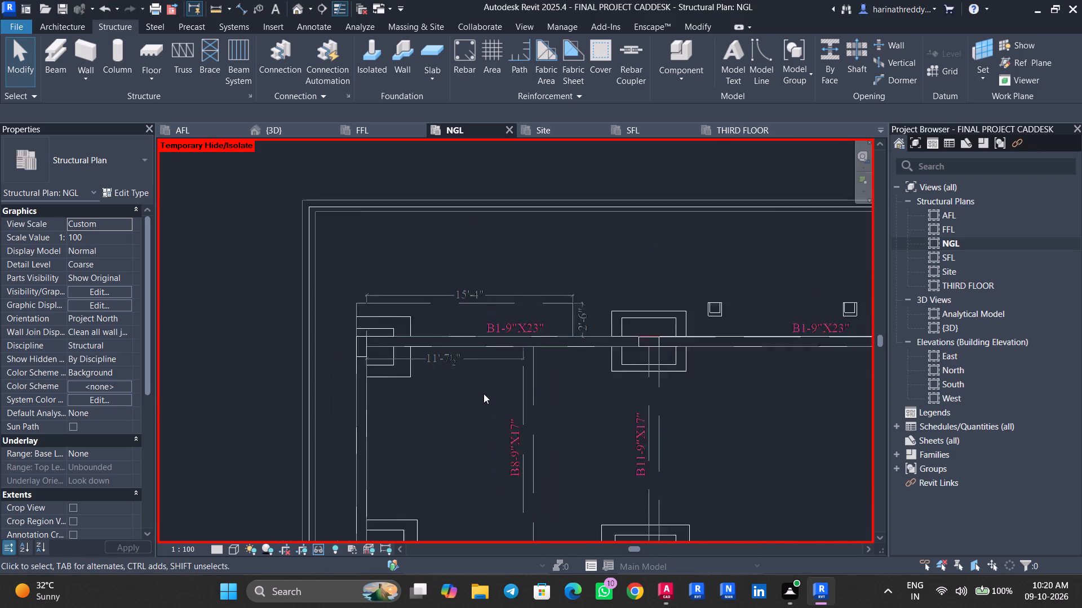
{"action": "scroll", "coordinate": [484, 394], "scroll_direction": "down", "scroll_amount": 1}
{"action": "middle_click_drag", "start_coordinate": [463, 401], "coordinate": [478, 347]}
{"action": "scroll", "coordinate": [532, 384], "scroll_direction": "up", "scroll_amount": 9}
{"action": "scroll", "coordinate": [511, 397], "scroll_direction": "down", "scroll_amount": 1}
{"action": "scroll", "coordinate": [511, 397], "scroll_direction": "up", "scroll_amount": 2}
{"action": "middle_click_drag", "start_coordinate": [512, 401], "coordinate": [517, 378]}
{"action": "scroll", "coordinate": [517, 377], "scroll_direction": "down", "scroll_amount": 1}
{"action": "scroll", "coordinate": [517, 370], "scroll_direction": "up", "scroll_amount": 1}
{"action": "scroll", "coordinate": [517, 369], "scroll_direction": "down", "scroll_amount": 6}
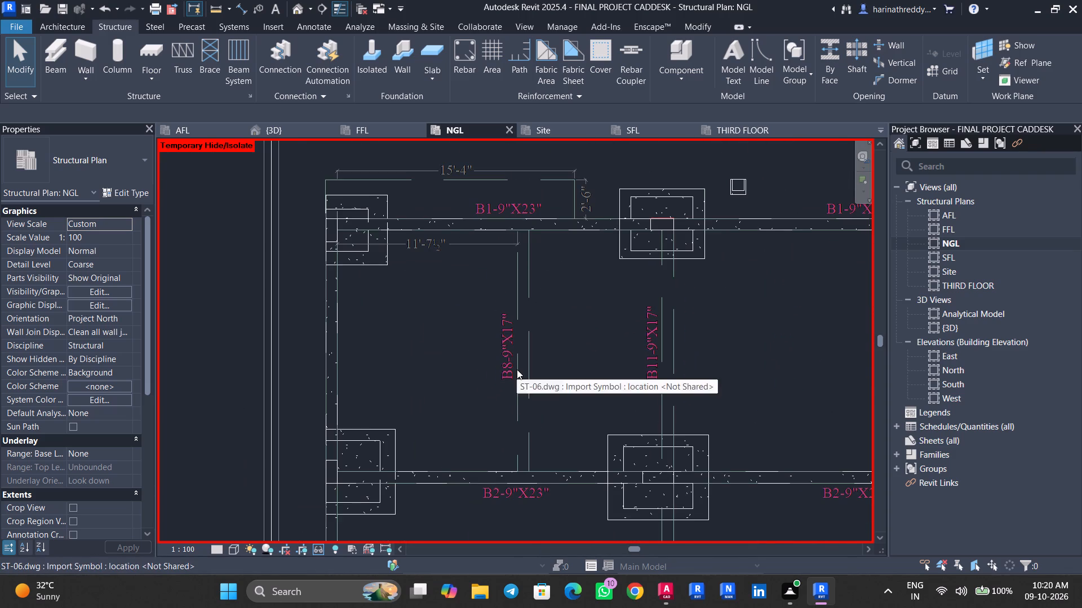
For beam placement, duplicate the B7 concrete rectangular beam type as B8 and set its height h to 17".
{"action": "type", "text": "BM"}
{"action": "left_click", "coordinate": [128, 192]}
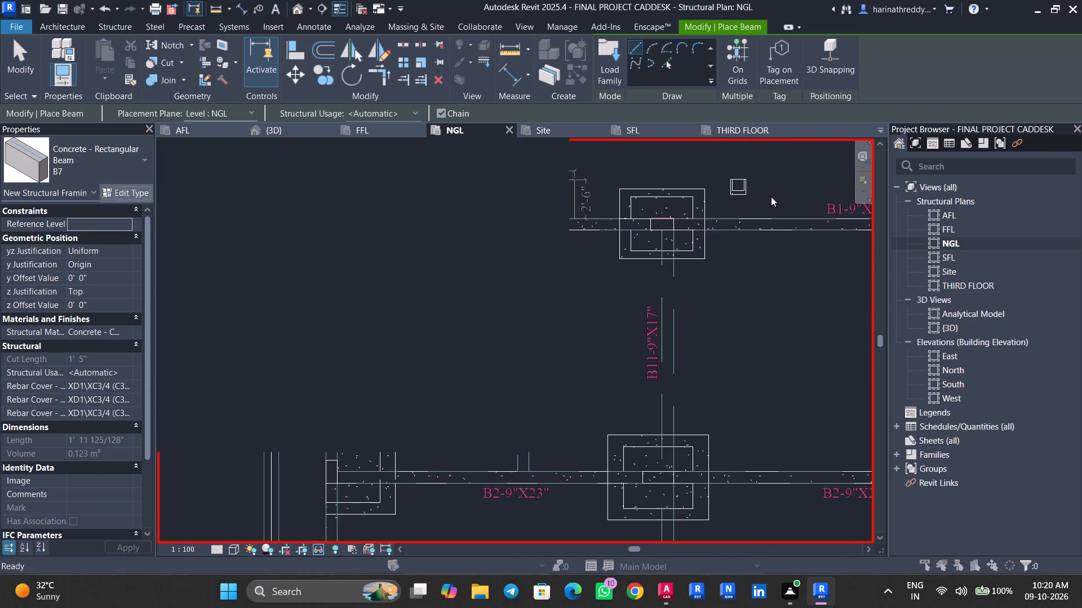
{"action": "left_click", "coordinate": [980, 136]}
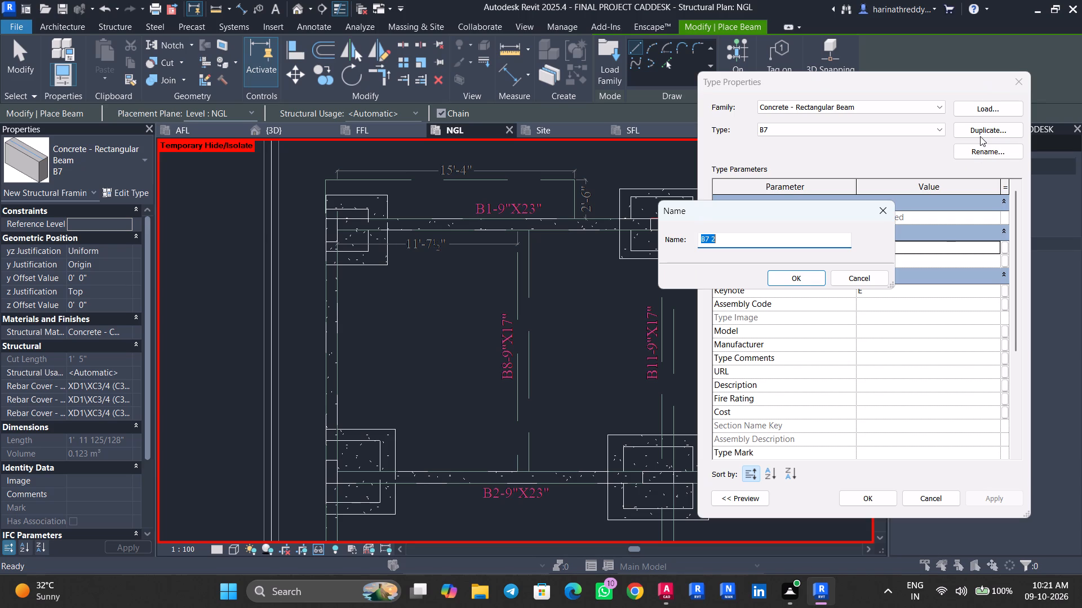
{"action": "type", "text": "B8"}
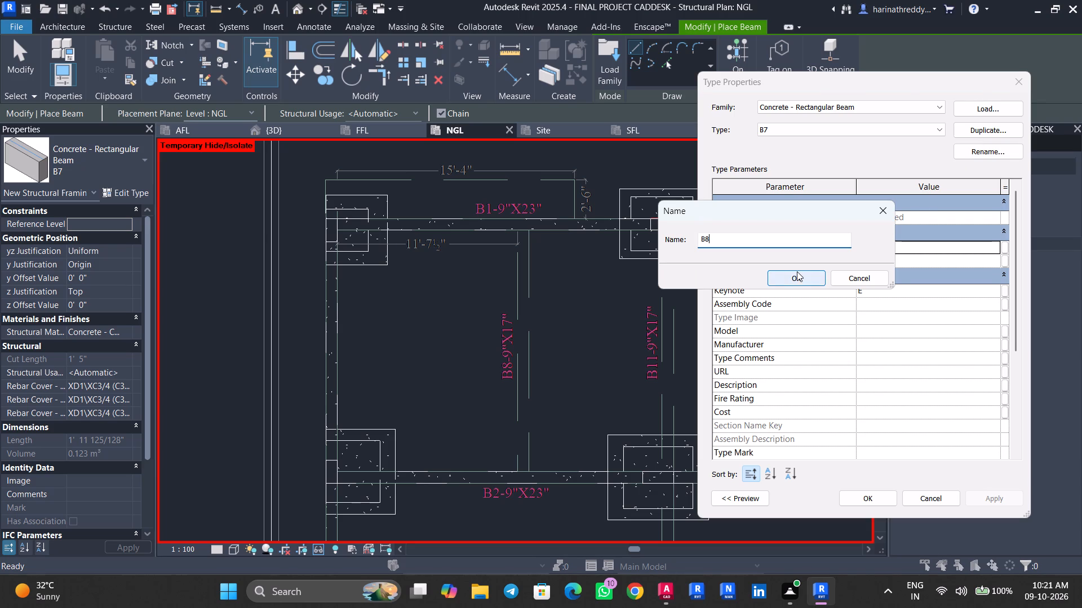
{"action": "left_click", "coordinate": [797, 271]}
{"action": "left_click", "coordinate": [903, 261]}
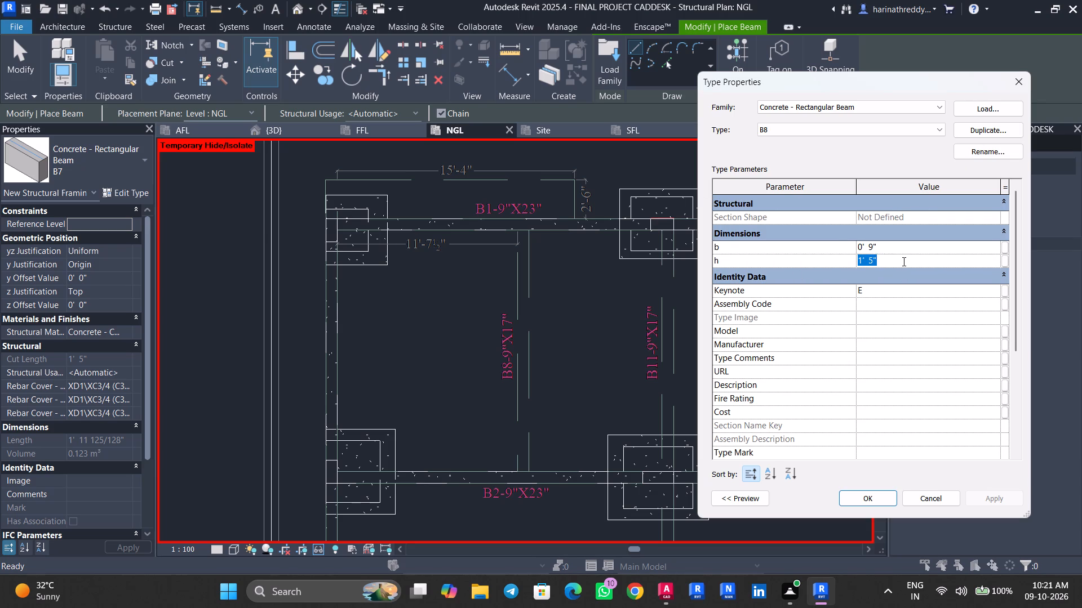
{"action": "type", "text": "17\""}
{"action": "key", "text": "Return"}
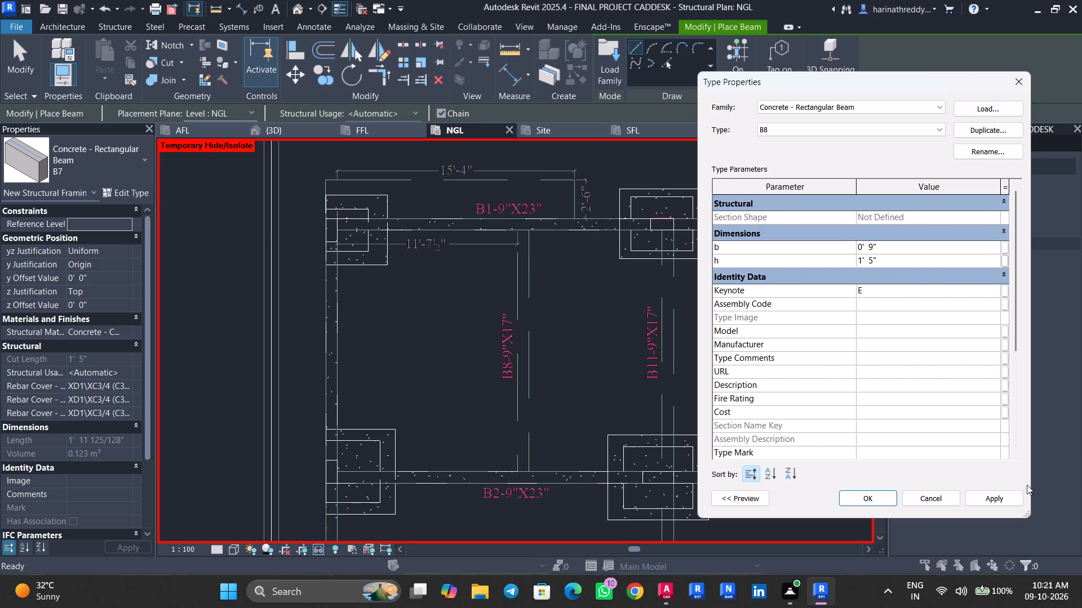
{"action": "left_click", "coordinate": [1001, 492]}
{"action": "left_click", "coordinate": [881, 493]}
Draw a B8 beam about 16'-4" long from the B2 beam centreline straight to the B1 beam centreline, along the B8 label.
{"action": "scroll", "coordinate": [524, 476], "scroll_direction": "up", "scroll_amount": 4}
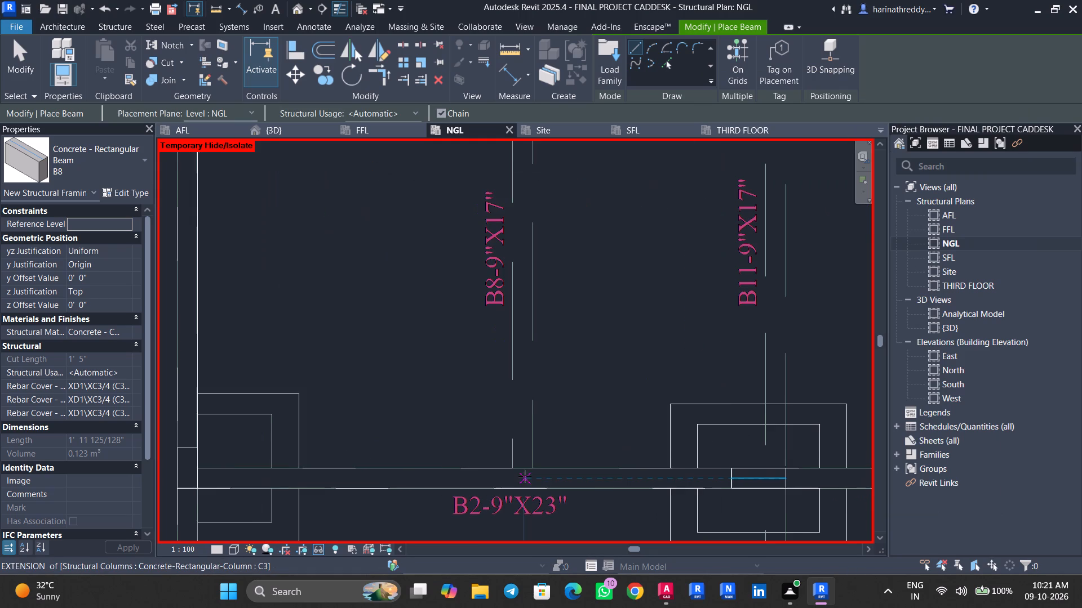
{"action": "left_click", "coordinate": [524, 477]}
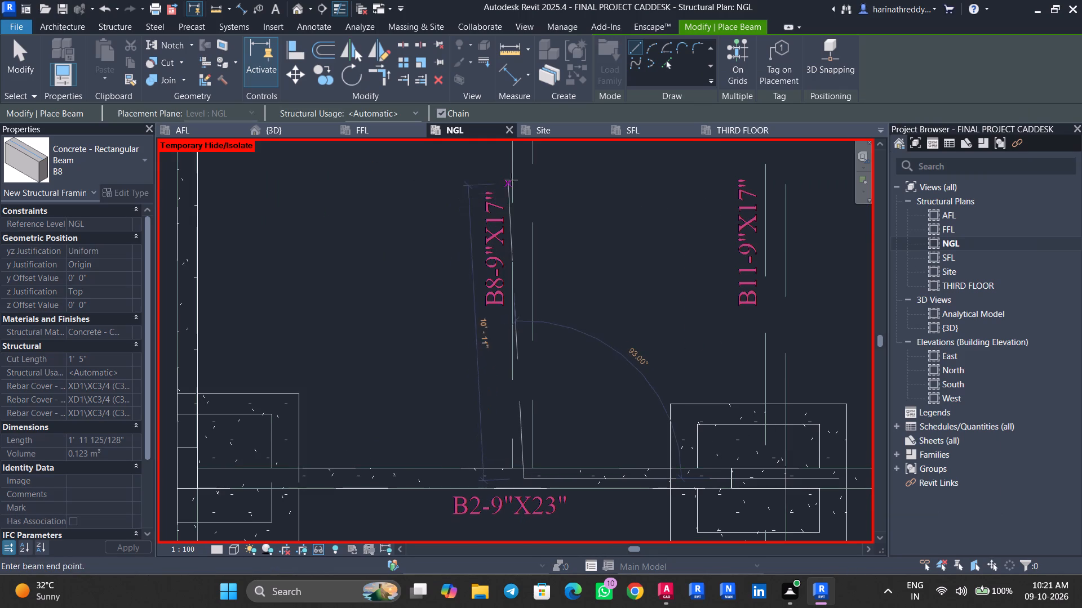
{"action": "middle_click_drag", "start_coordinate": [523, 167], "coordinate": [513, 398]}
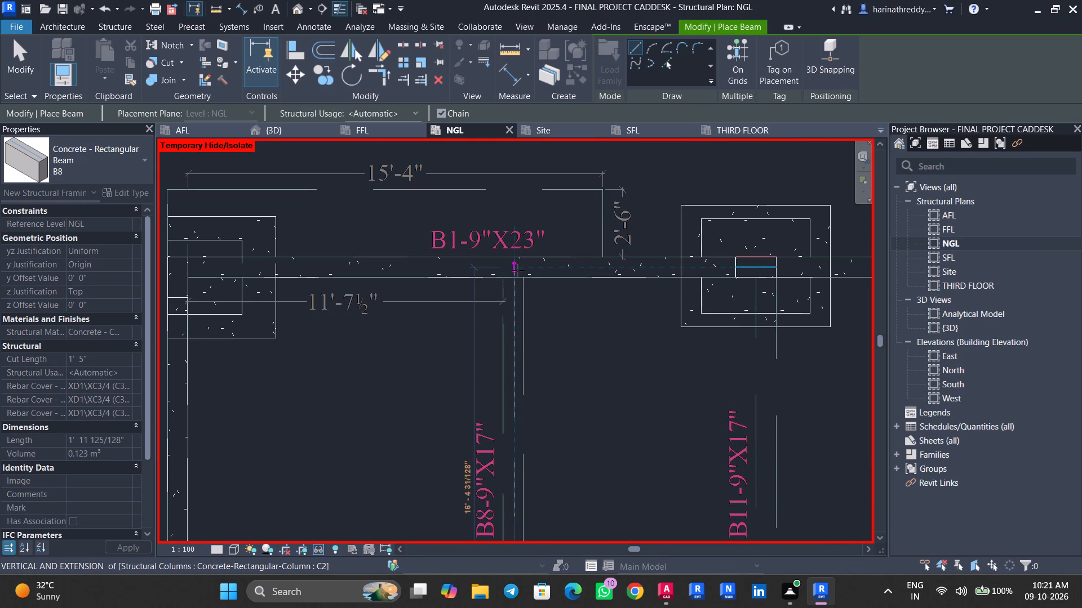
{"action": "left_click", "coordinate": [518, 270]}
{"action": "key", "text": "Escape"}
{"action": "key", "text": "Escape"}
{"action": "key", "text": "Escape"}
Align the side of the B8 beam with its outline in the ST-06 drawing and check its end at the B2 beam.
{"action": "left_click", "coordinate": [507, 387]}
{"action": "scroll", "coordinate": [529, 367], "scroll_direction": "up", "scroll_amount": 1}
{"action": "scroll", "coordinate": [531, 364], "scroll_direction": "down", "scroll_amount": 1}
{"action": "scroll", "coordinate": [536, 356], "scroll_direction": "up", "scroll_amount": 1}
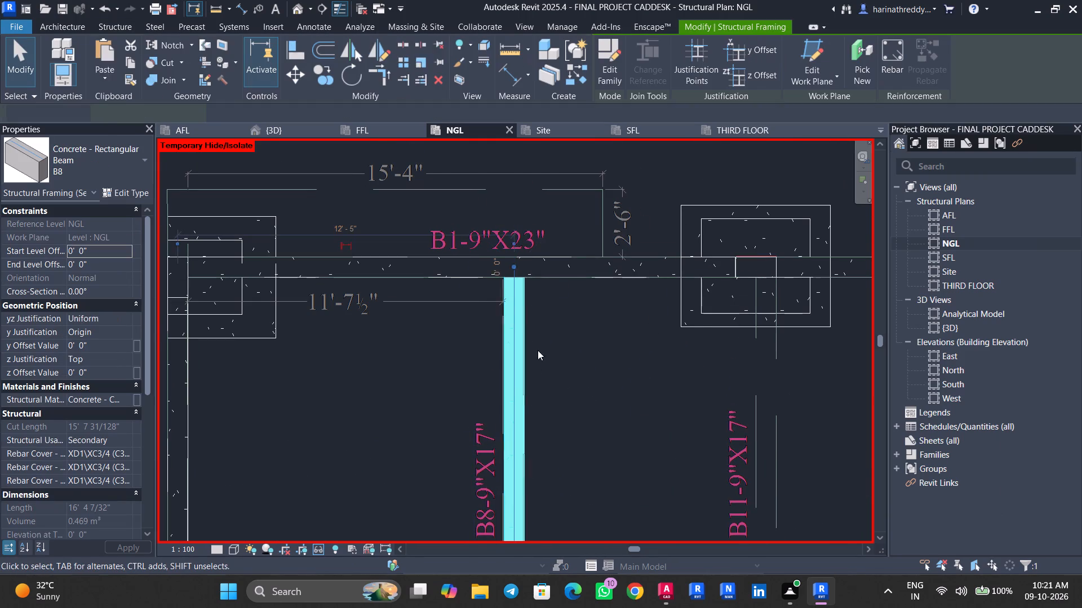
{"action": "scroll", "coordinate": [538, 350], "scroll_direction": "up", "scroll_amount": 13}
{"action": "key", "text": "Escape"}
{"action": "key", "text": "Escape"}
{"action": "type", "text": "AL"}
{"action": "left_click", "coordinate": [504, 351]}
{"action": "left_click", "coordinate": [515, 352]}
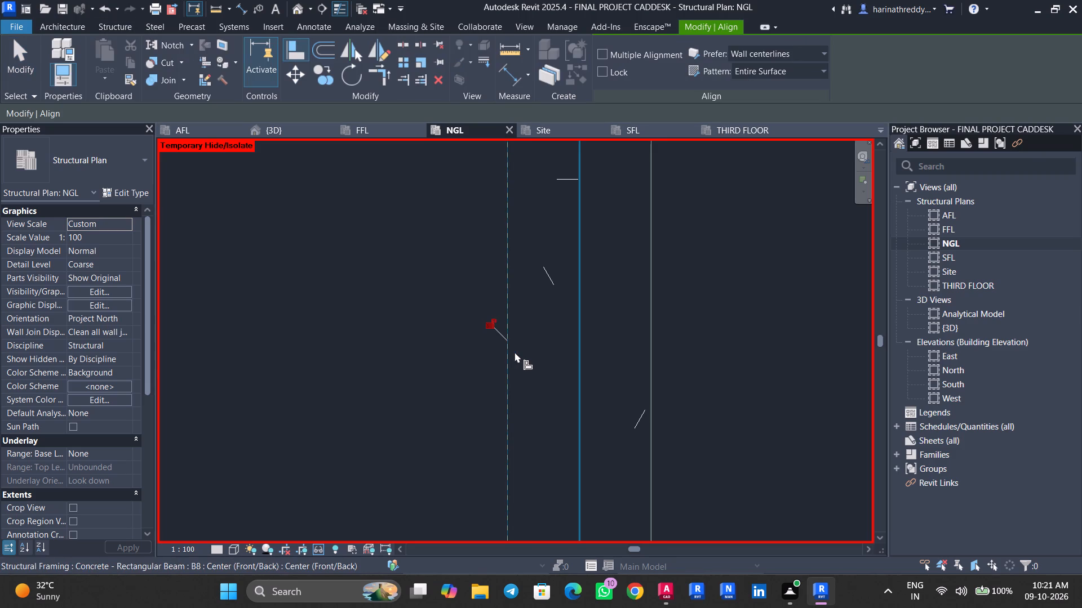
{"action": "scroll", "coordinate": [532, 339], "scroll_direction": "down", "scroll_amount": 5}
{"action": "scroll", "coordinate": [532, 346], "scroll_direction": "up", "scroll_amount": 1}
{"action": "scroll", "coordinate": [532, 350], "scroll_direction": "down", "scroll_amount": 7}
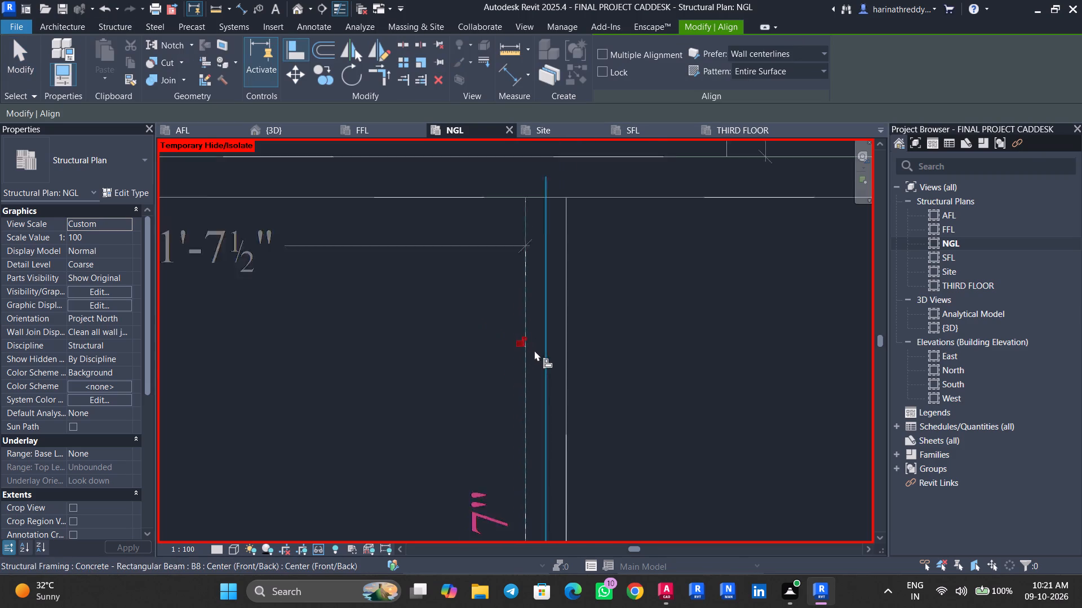
{"action": "scroll", "coordinate": [534, 350], "scroll_direction": "down", "scroll_amount": 7}
{"action": "key", "text": "Escape"}
{"action": "key", "text": "Escape"}
{"action": "middle_click_drag", "start_coordinate": [583, 383], "coordinate": [582, 199]}
{"action": "scroll", "coordinate": [500, 352], "scroll_direction": "up", "scroll_amount": 15}
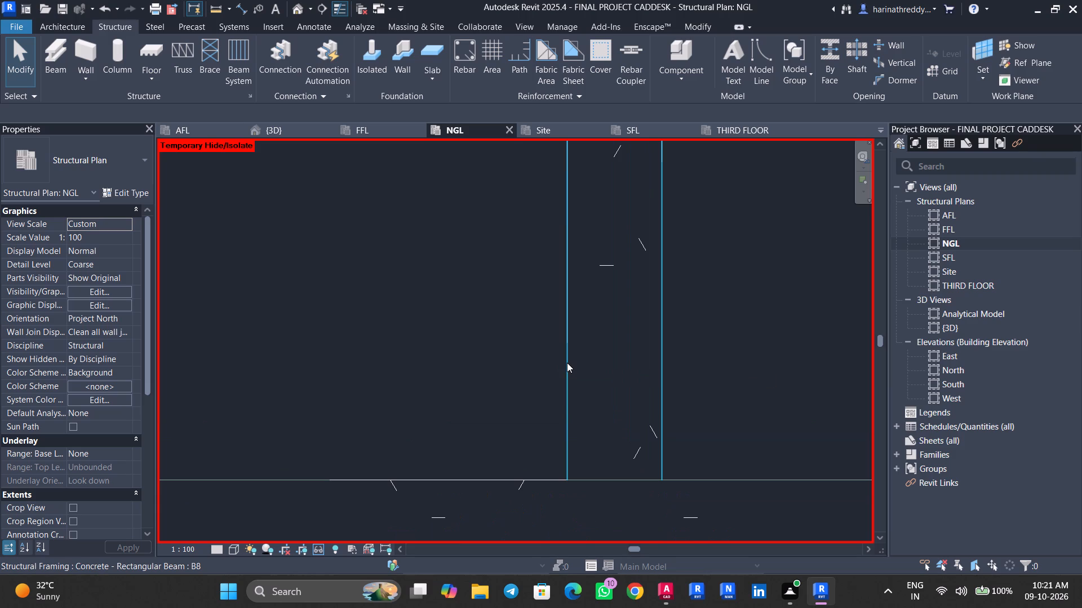
{"action": "key", "text": "Escape"}
{"action": "key", "text": "Escape"}
Reopen the placed B8 beam's type properties and enter 17" again as its height h.
{"action": "scroll", "coordinate": [685, 348], "scroll_direction": "down", "scroll_amount": 4}
{"action": "middle_click_drag", "start_coordinate": [721, 331], "coordinate": [400, 400]}
{"action": "scroll", "coordinate": [407, 387], "scroll_direction": "down", "scroll_amount": 9}
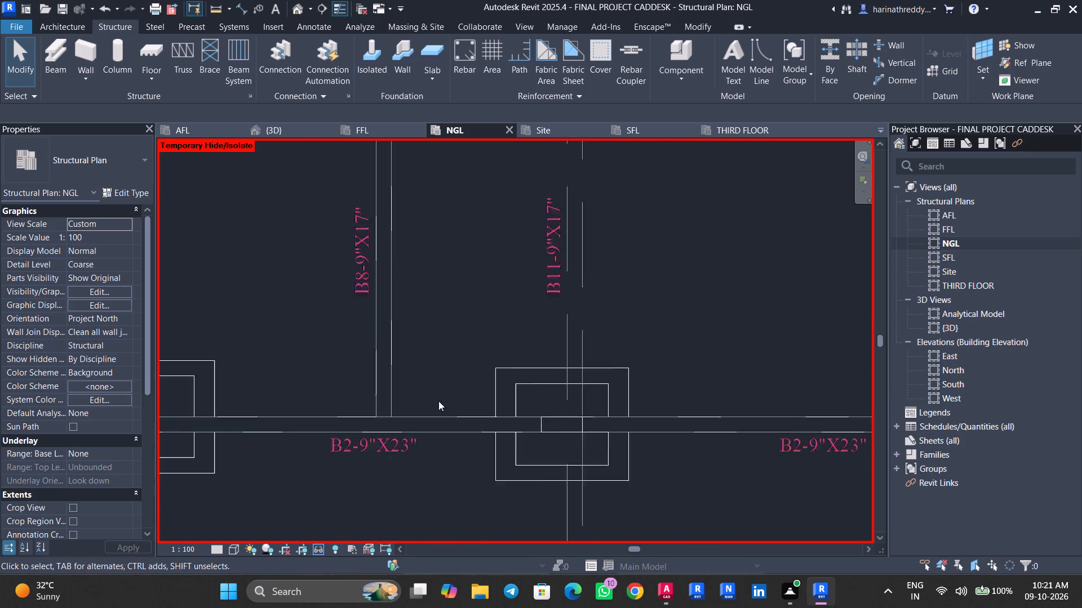
{"action": "middle_click_drag", "start_coordinate": [482, 330], "coordinate": [403, 389]}
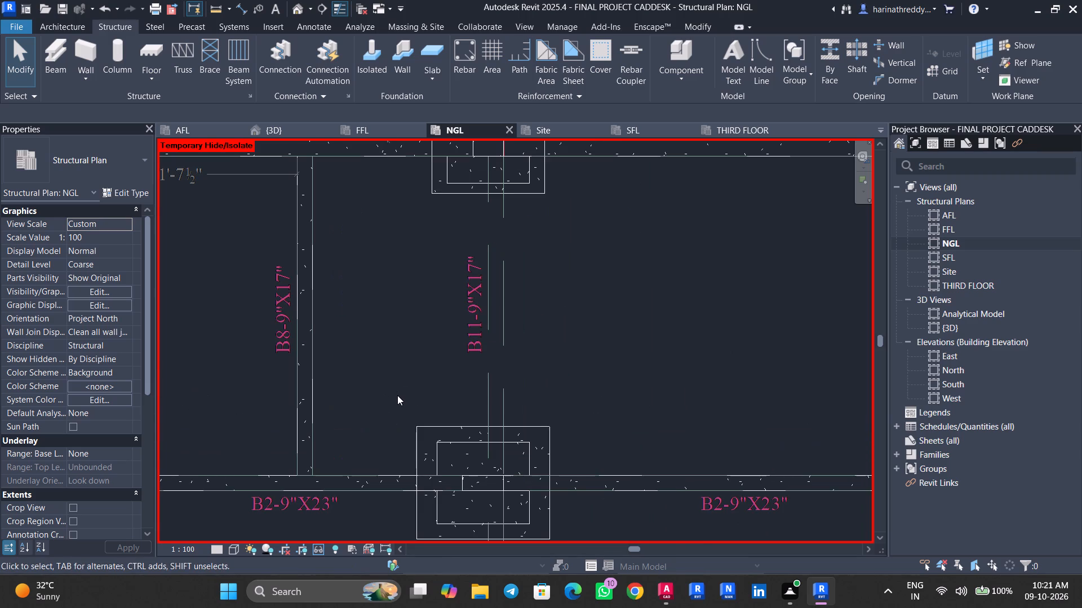
{"action": "left_click", "coordinate": [295, 375]}
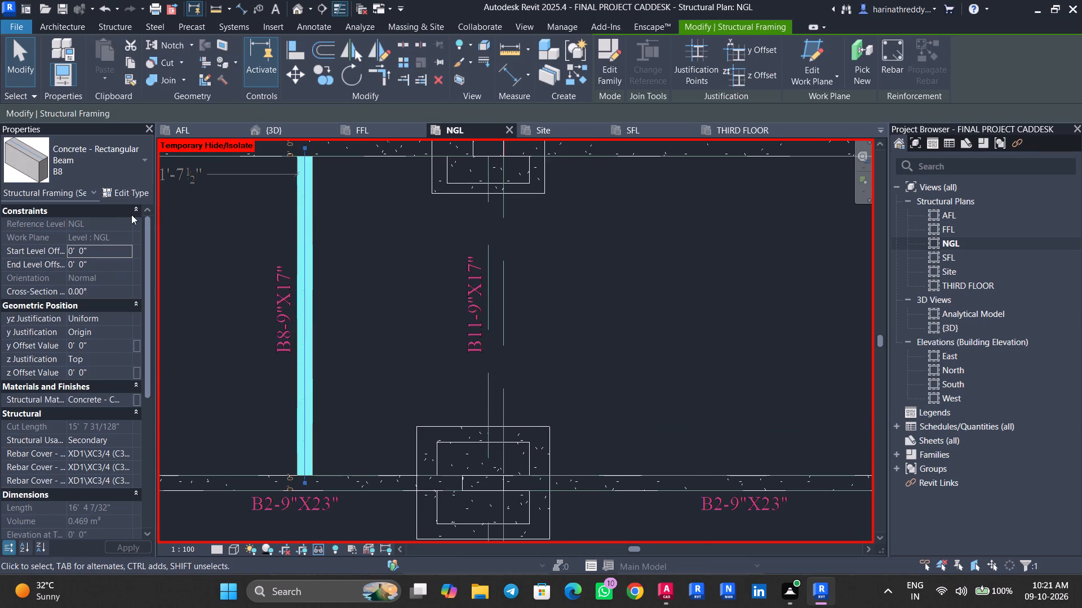
{"action": "left_click", "coordinate": [130, 191]}
{"action": "left_click", "coordinate": [916, 260]}
{"action": "type", "text": "17\""}
{"action": "key", "text": "Return"}
{"action": "left_click", "coordinate": [1005, 501]}
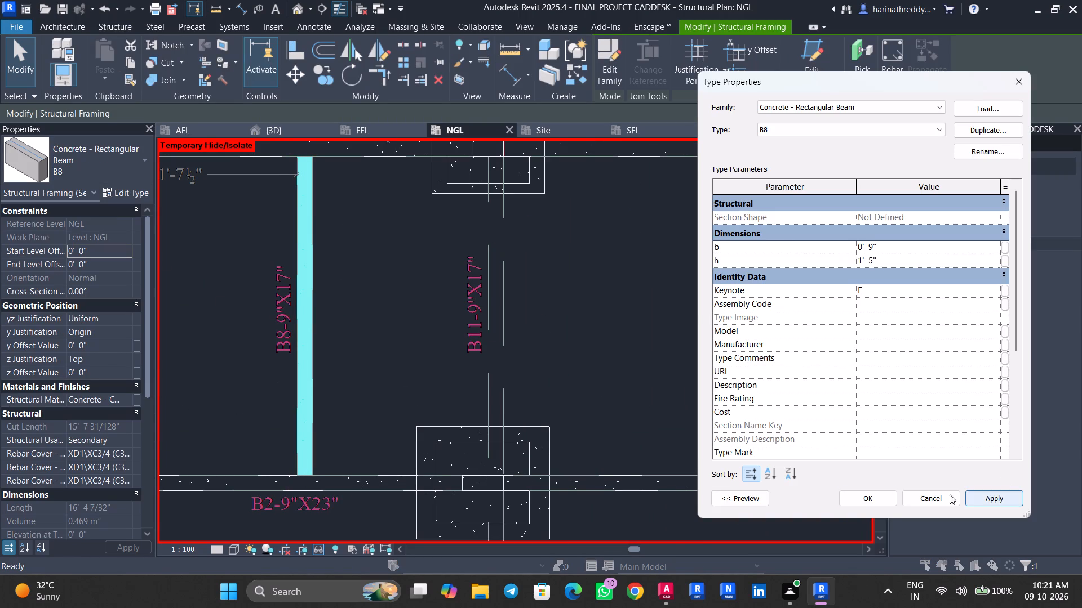
{"action": "left_click", "coordinate": [853, 508]}
{"action": "left_click", "coordinate": [852, 494]}
{"action": "key", "text": "Escape"}
For beam placement, duplicate the B8 beam type as B11, keeping the 9" by 17" section.
{"action": "middle_click_drag", "start_coordinate": [545, 343], "coordinate": [529, 369]}
{"action": "type", "text": "BM"}
{"action": "left_click", "coordinate": [114, 186]}
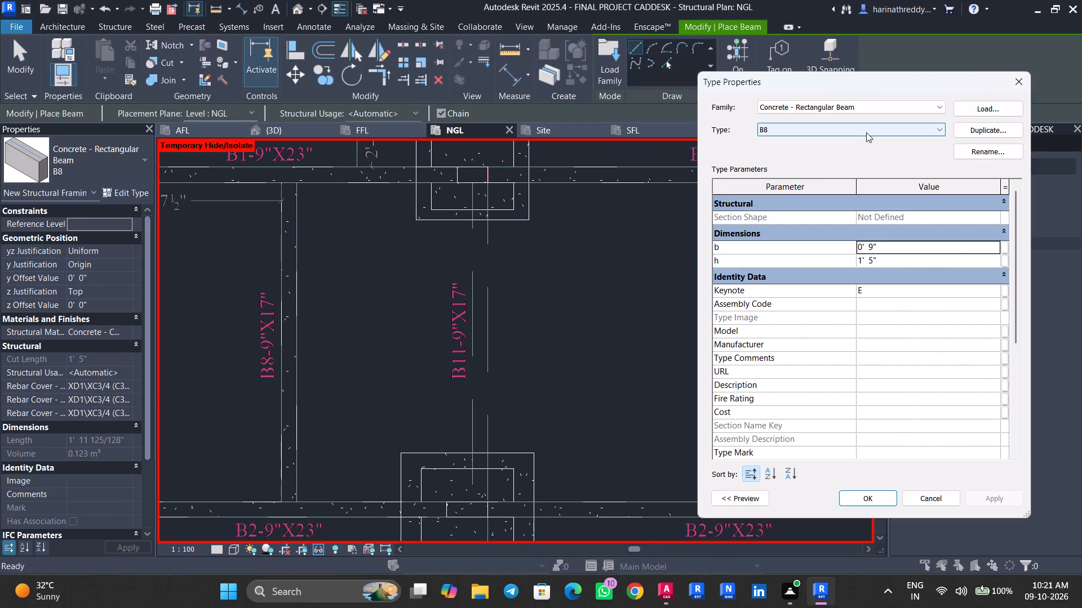
{"action": "left_click", "coordinate": [979, 138]}
{"action": "type", "text": "B11"}
{"action": "left_click", "coordinate": [807, 280]}
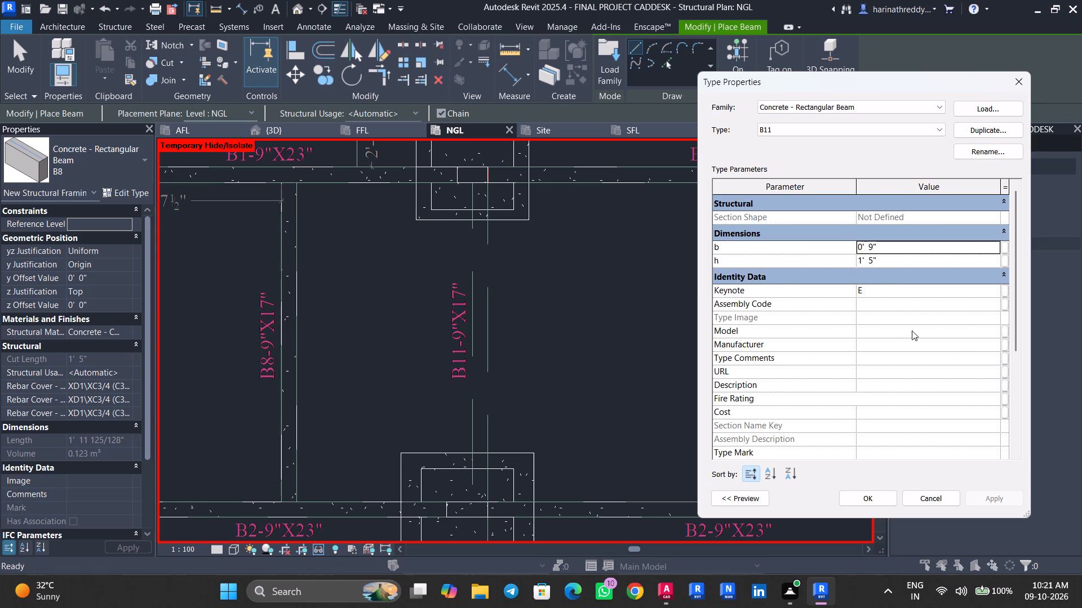
{"action": "left_click", "coordinate": [885, 500]}
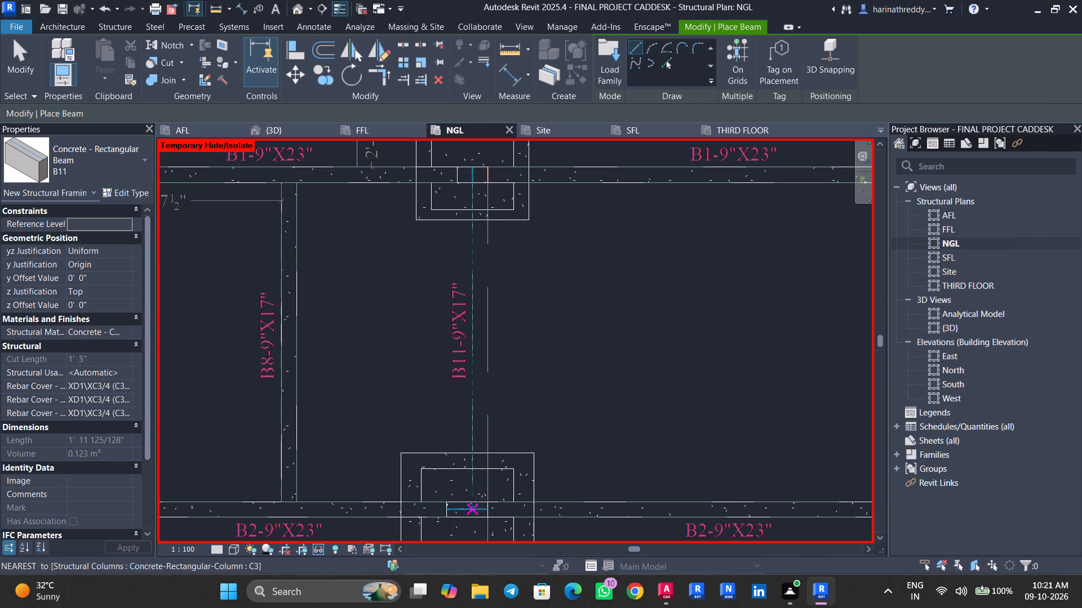
Draw a B11 beam along its label from the C3 column on the B2 row to the C2 column on the B1 row.
{"action": "scroll", "coordinate": [477, 507], "scroll_direction": "up", "scroll_amount": 8}
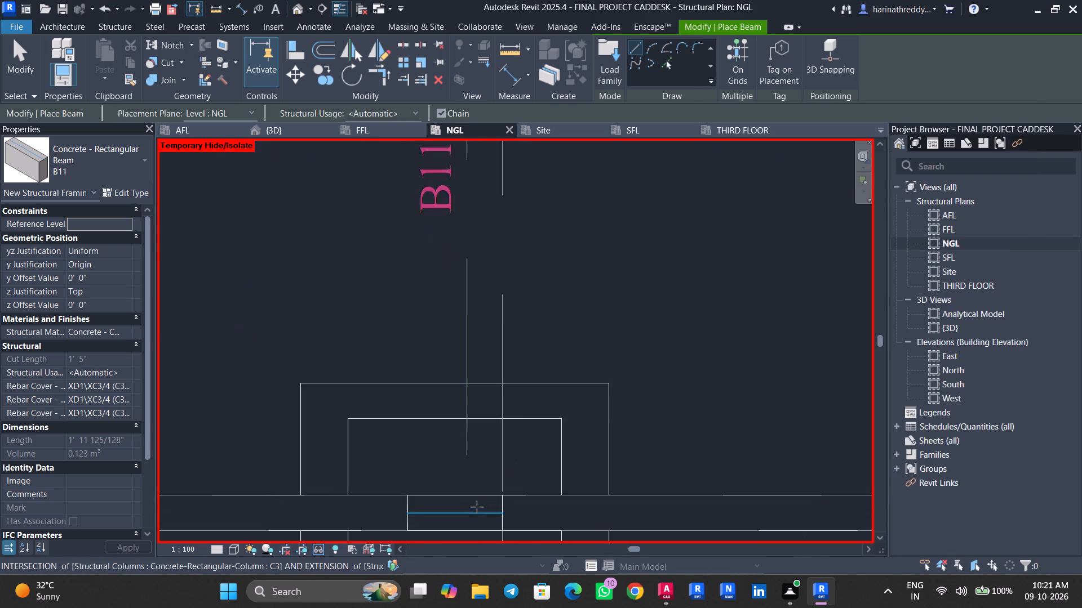
{"action": "scroll", "coordinate": [477, 507], "scroll_direction": "up", "scroll_amount": 1}
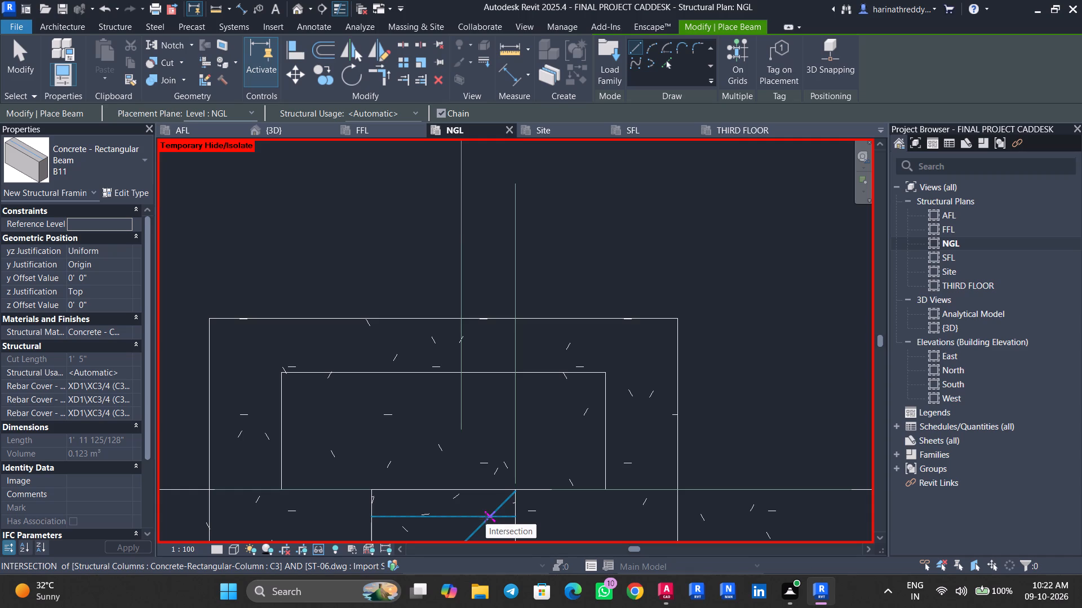
{"action": "left_click", "coordinate": [485, 519]}
{"action": "middle_click_drag", "start_coordinate": [484, 213], "coordinate": [465, 489]}
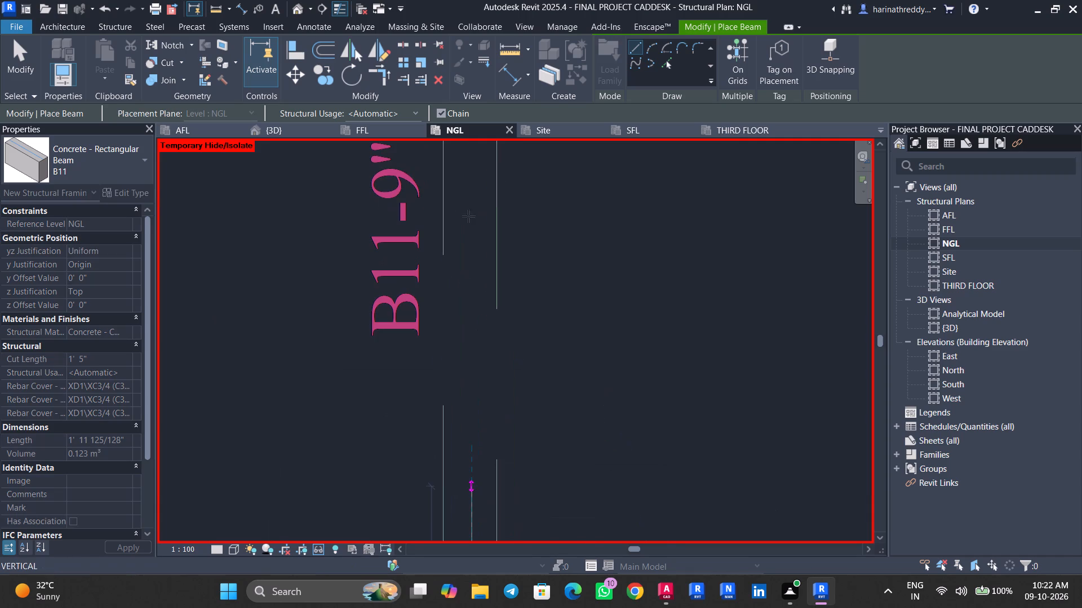
{"action": "middle_click_drag", "start_coordinate": [472, 212], "coordinate": [463, 477]}
{"action": "middle_click_drag", "start_coordinate": [472, 288], "coordinate": [476, 445]}
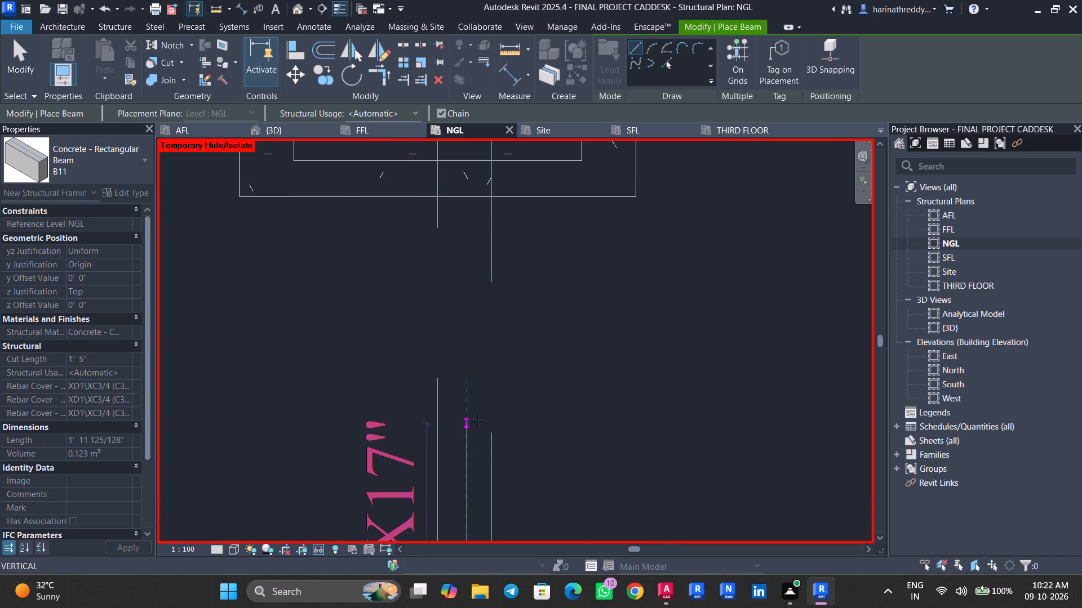
{"action": "middle_click_drag", "start_coordinate": [475, 247], "coordinate": [473, 449]}
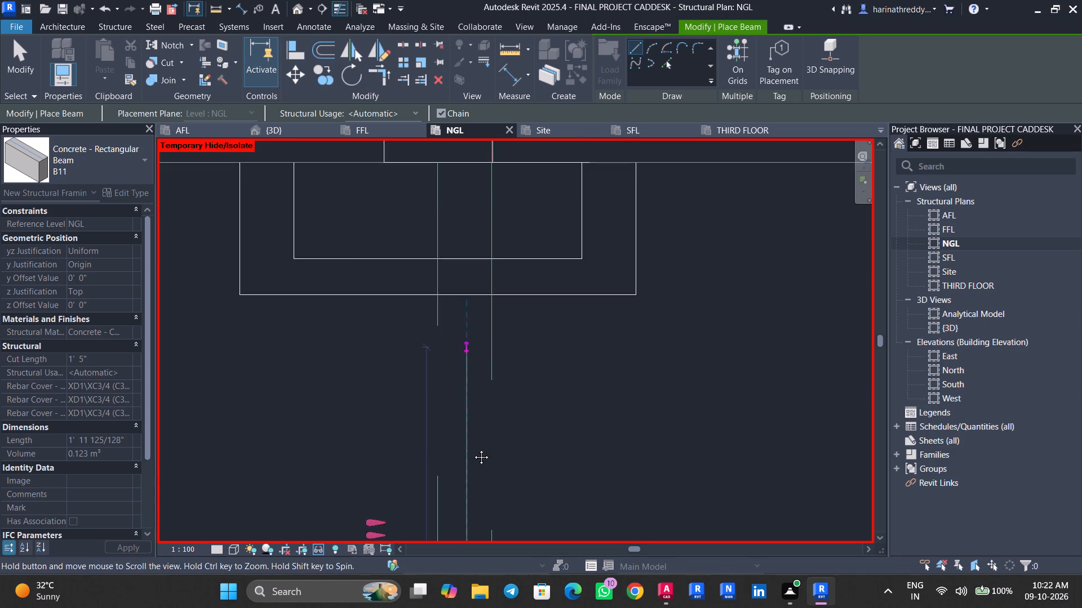
{"action": "middle_click_drag", "start_coordinate": [473, 449], "coordinate": [474, 448]}
{"action": "left_click", "coordinate": [462, 238]}
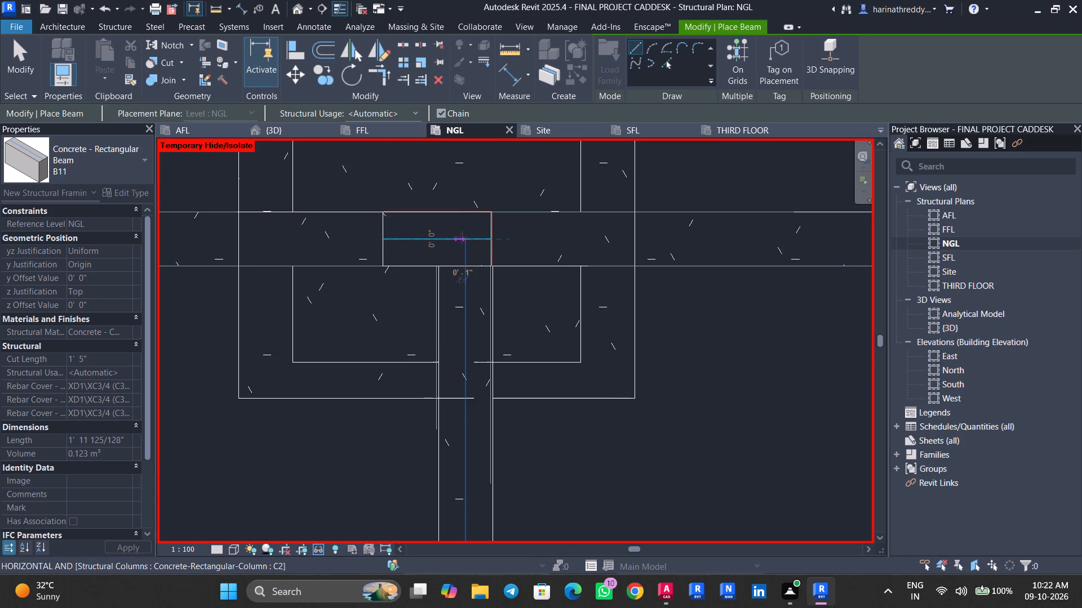
{"action": "key", "text": "Escape"}
{"action": "key", "text": "Escape"}
{"action": "key", "text": "Escape"}
Align the side of the B11 beam with its outline in the ST-06 drawing near the C2 column.
{"action": "scroll", "coordinate": [416, 386], "scroll_direction": "up", "scroll_amount": 4}
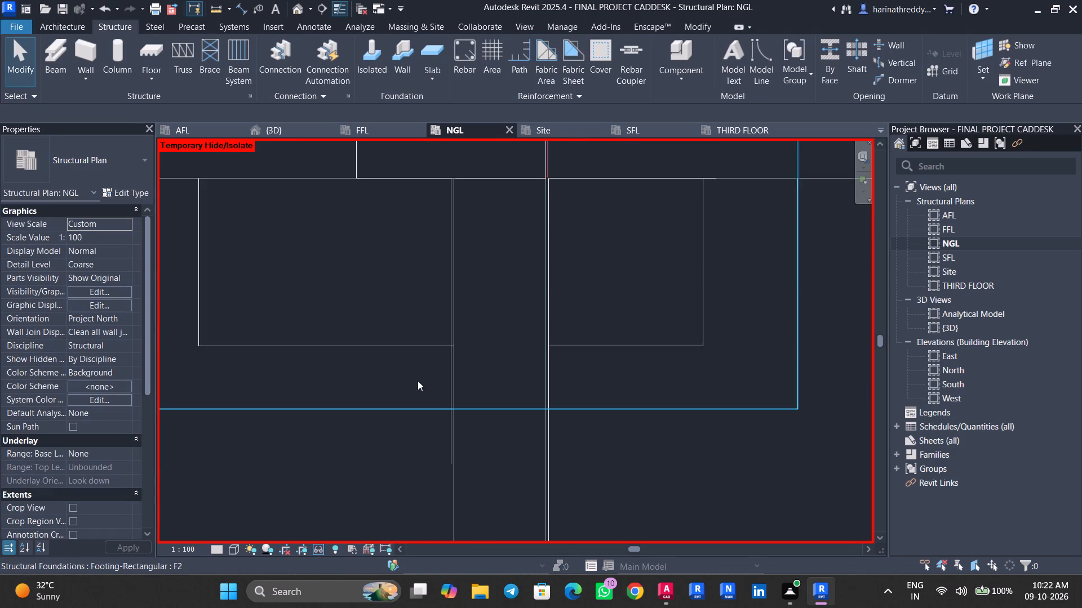
{"action": "scroll", "coordinate": [418, 381], "scroll_direction": "up", "scroll_amount": 3}
{"action": "type", "text": "AL"}
{"action": "scroll", "coordinate": [448, 384], "scroll_direction": "up", "scroll_amount": 2}
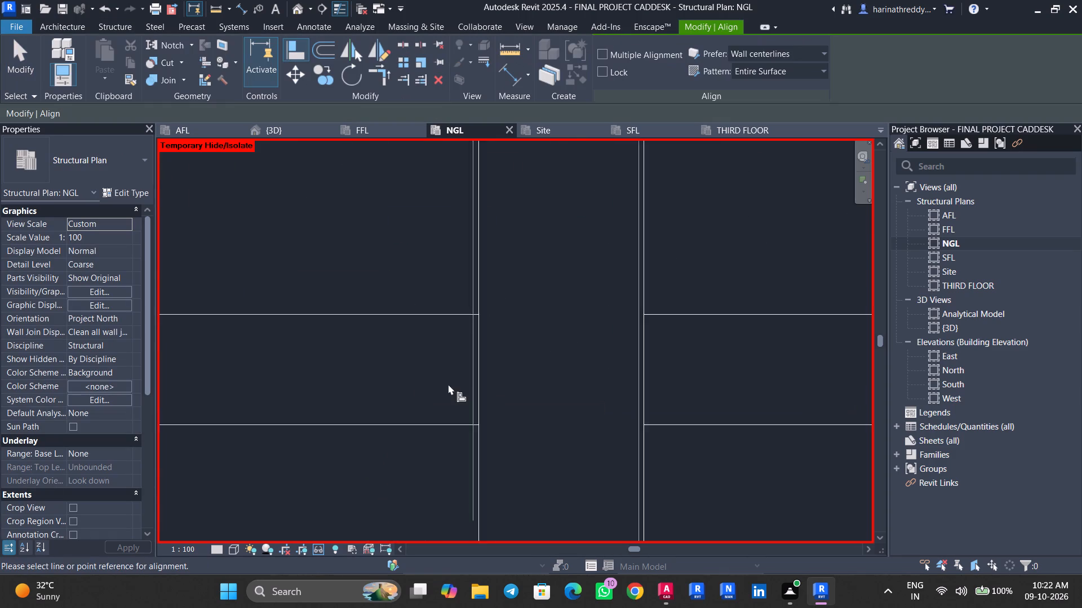
{"action": "scroll", "coordinate": [448, 384], "scroll_direction": "up", "scroll_amount": 7}
{"action": "left_click", "coordinate": [511, 350]}
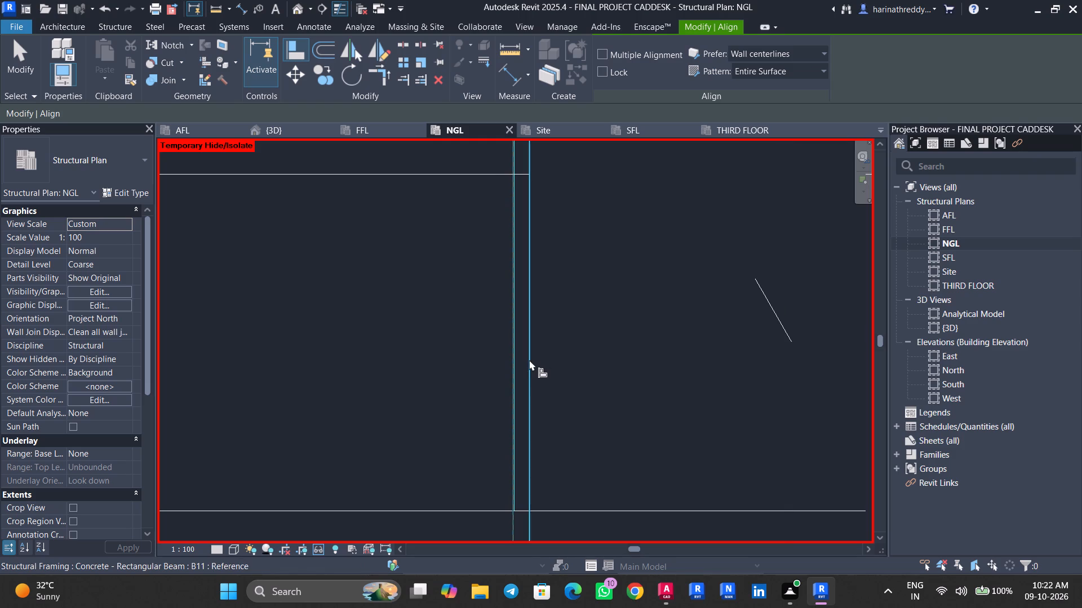
{"action": "left_click", "coordinate": [529, 360]}
{"action": "scroll", "coordinate": [529, 360], "scroll_direction": "down", "scroll_amount": 7}
{"action": "scroll", "coordinate": [529, 360], "scroll_direction": "up", "scroll_amount": 1}
{"action": "scroll", "coordinate": [529, 360], "scroll_direction": "down", "scroll_amount": 1}
{"action": "scroll", "coordinate": [529, 360], "scroll_direction": "up", "scroll_amount": 1}
{"action": "scroll", "coordinate": [529, 360], "scroll_direction": "down", "scroll_amount": 2}
{"action": "scroll", "coordinate": [529, 360], "scroll_direction": "up", "scroll_amount": 1}
{"action": "scroll", "coordinate": [529, 360], "scroll_direction": "down", "scroll_amount": 1}
{"action": "scroll", "coordinate": [529, 360], "scroll_direction": "up", "scroll_amount": 1}
{"action": "scroll", "coordinate": [529, 360], "scroll_direction": "down", "scroll_amount": 1}
{"action": "scroll", "coordinate": [529, 360], "scroll_direction": "up", "scroll_amount": 1}
{"action": "scroll", "coordinate": [529, 360], "scroll_direction": "down", "scroll_amount": 1}
{"action": "key", "text": "Escape"}
{"action": "key", "text": "Escape"}
{"action": "key", "text": "Escape"}
{"action": "scroll", "coordinate": [529, 360], "scroll_direction": "down", "scroll_amount": 5}
{"action": "scroll", "coordinate": [529, 360], "scroll_direction": "up", "scroll_amount": 1}
{"action": "scroll", "coordinate": [529, 360], "scroll_direction": "down", "scroll_amount": 6}
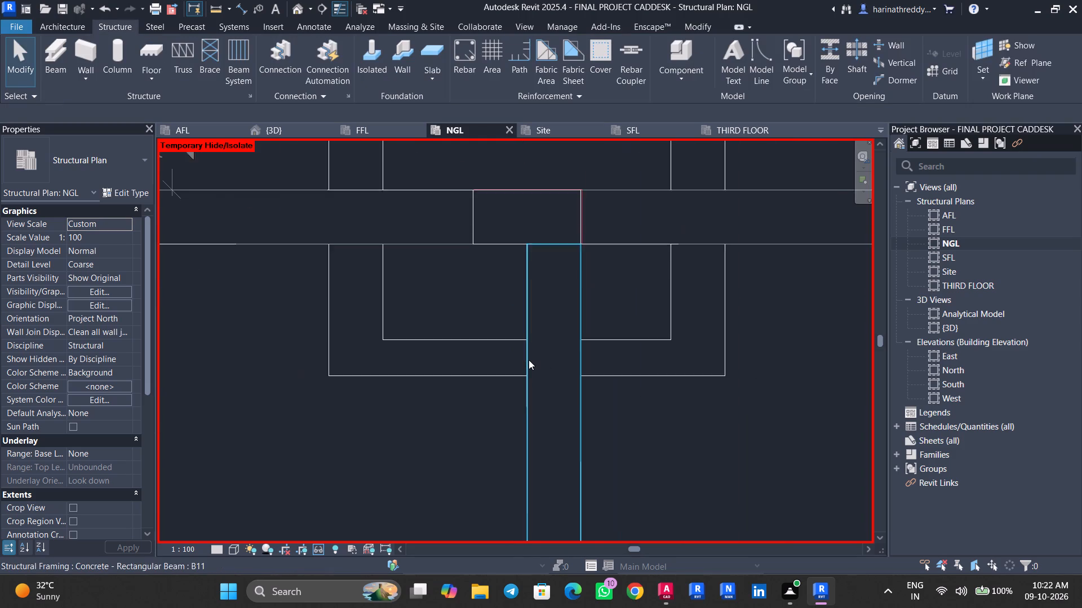
For beam placement, duplicate the B11 beam type as B12, keeping the 9" by 17" section.
{"action": "scroll", "coordinate": [529, 360], "scroll_direction": "down", "scroll_amount": 9}
{"action": "scroll", "coordinate": [529, 360], "scroll_direction": "up", "scroll_amount": 1}
{"action": "scroll", "coordinate": [529, 360], "scroll_direction": "down", "scroll_amount": 1}
{"action": "middle_click_drag", "start_coordinate": [601, 434], "coordinate": [453, 247]}
{"action": "middle_click_drag", "start_coordinate": [599, 293], "coordinate": [567, 320]}
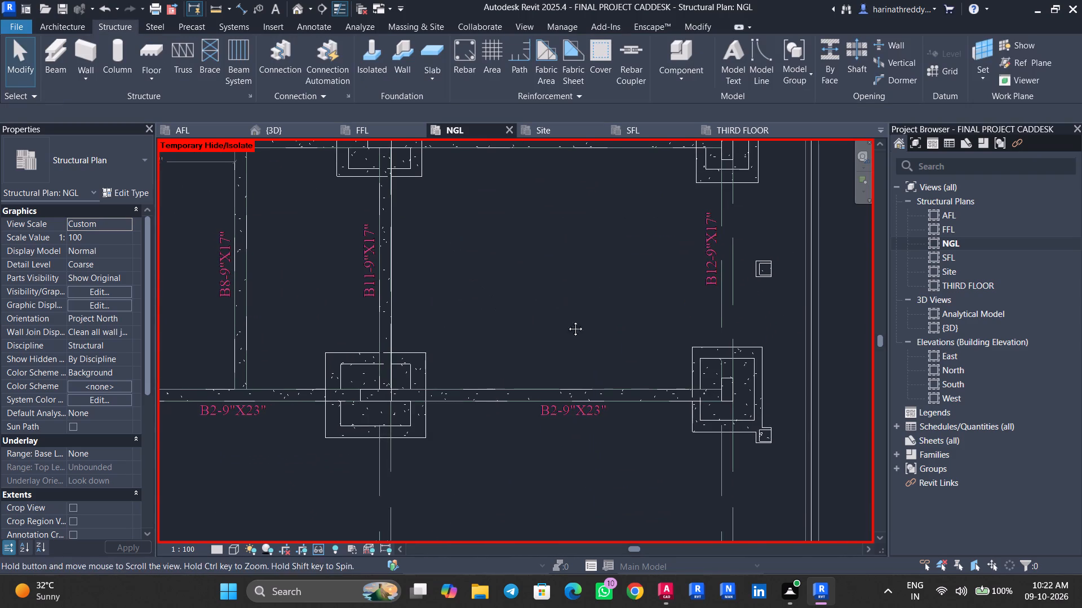
{"action": "middle_click_drag", "start_coordinate": [567, 320], "coordinate": [536, 338]}
{"action": "scroll", "coordinate": [589, 328], "scroll_direction": "up", "scroll_amount": 1}
{"action": "middle_click_drag", "start_coordinate": [589, 328], "coordinate": [547, 347]}
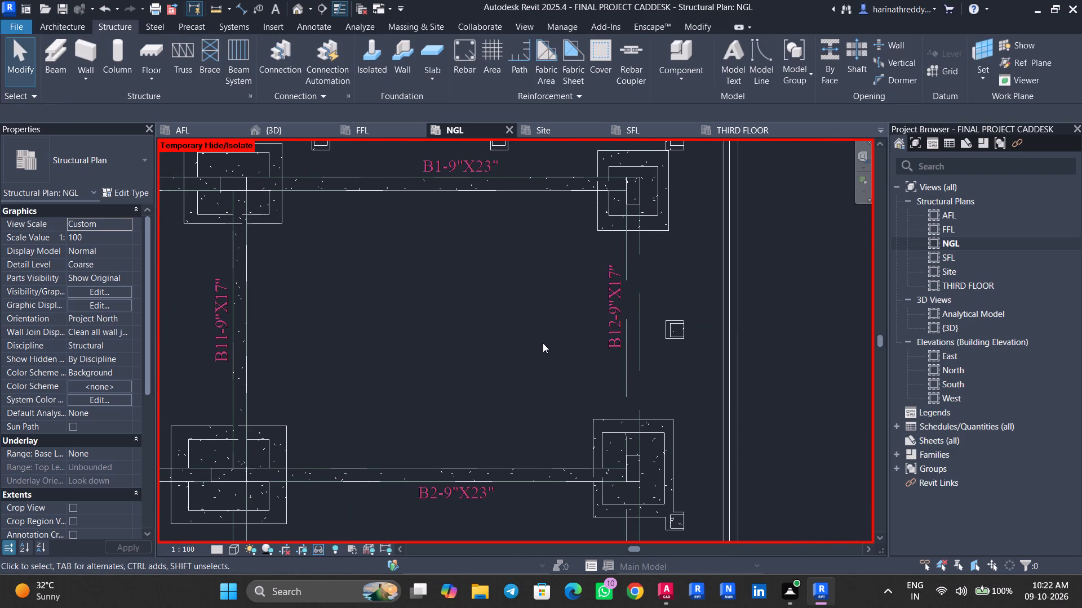
{"action": "type", "text": "BM"}
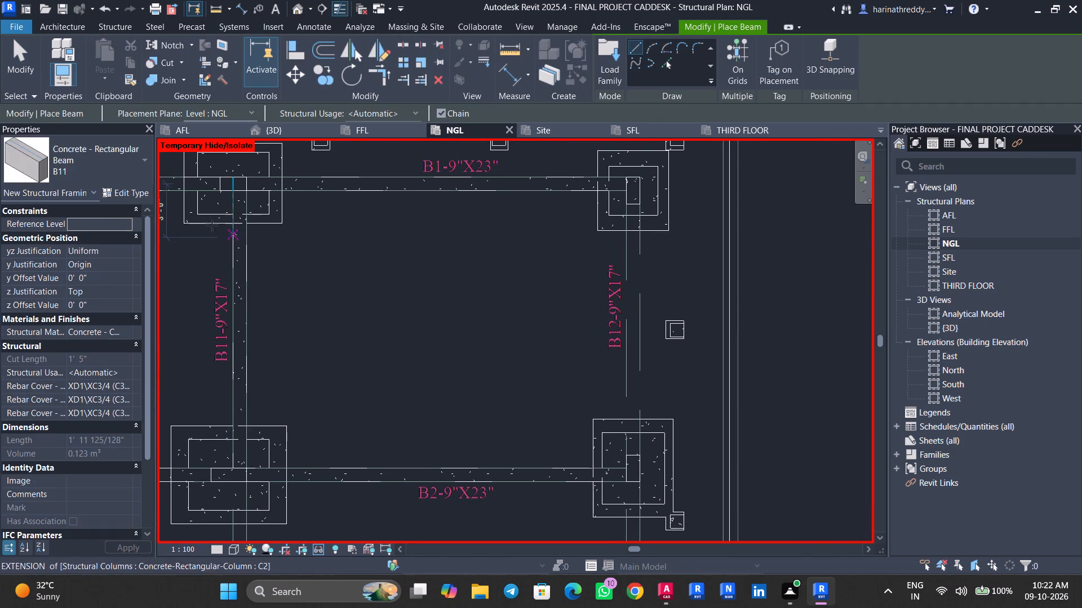
{"action": "left_click", "coordinate": [124, 187]}
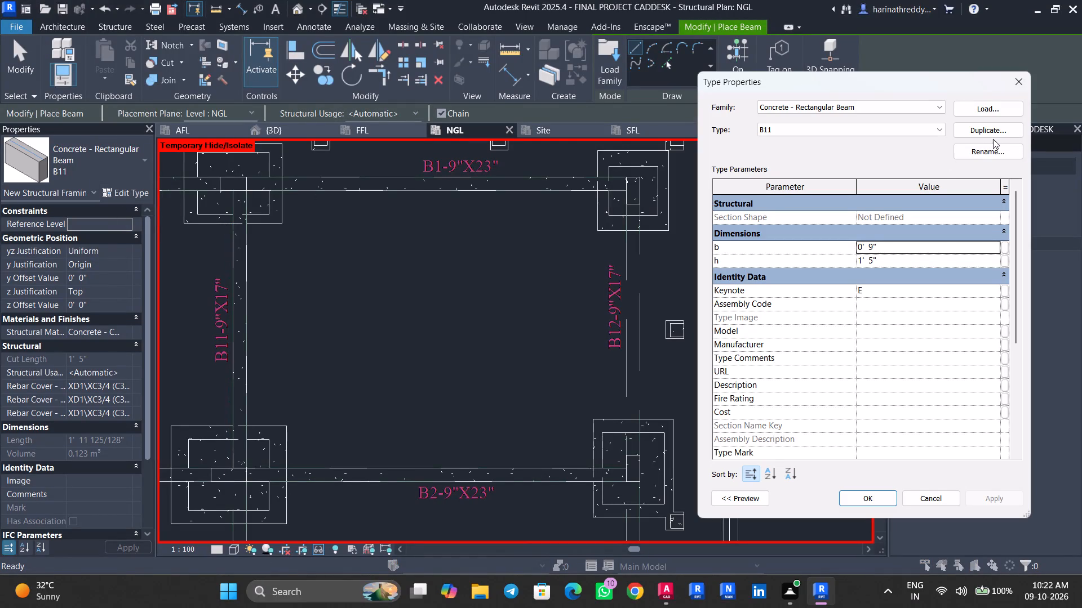
{"action": "left_click", "coordinate": [991, 130]}
{"action": "type", "text": "B12"}
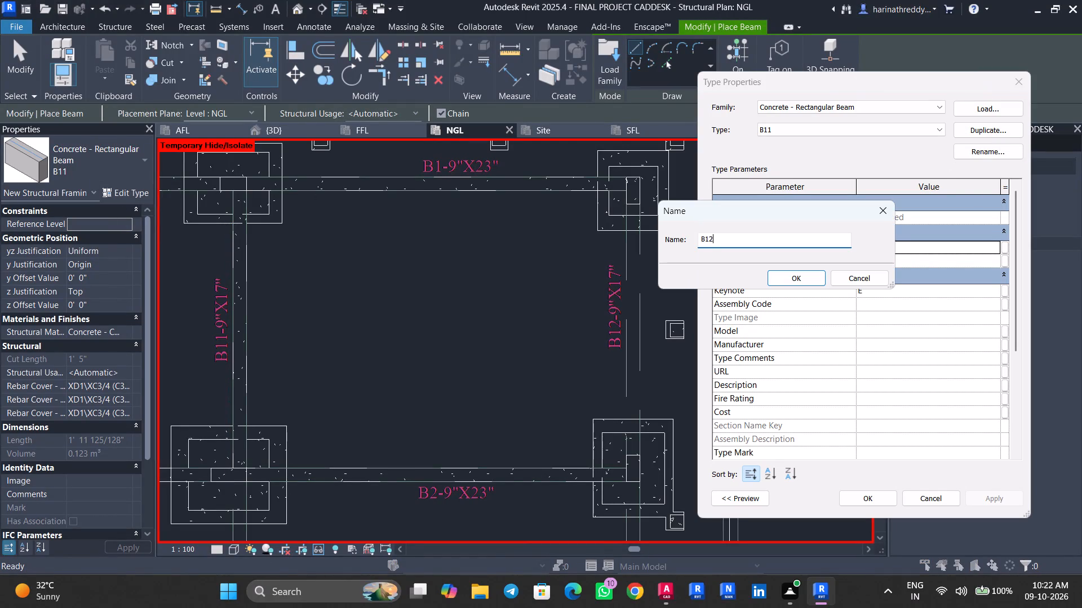
{"action": "left_click", "coordinate": [779, 285]}
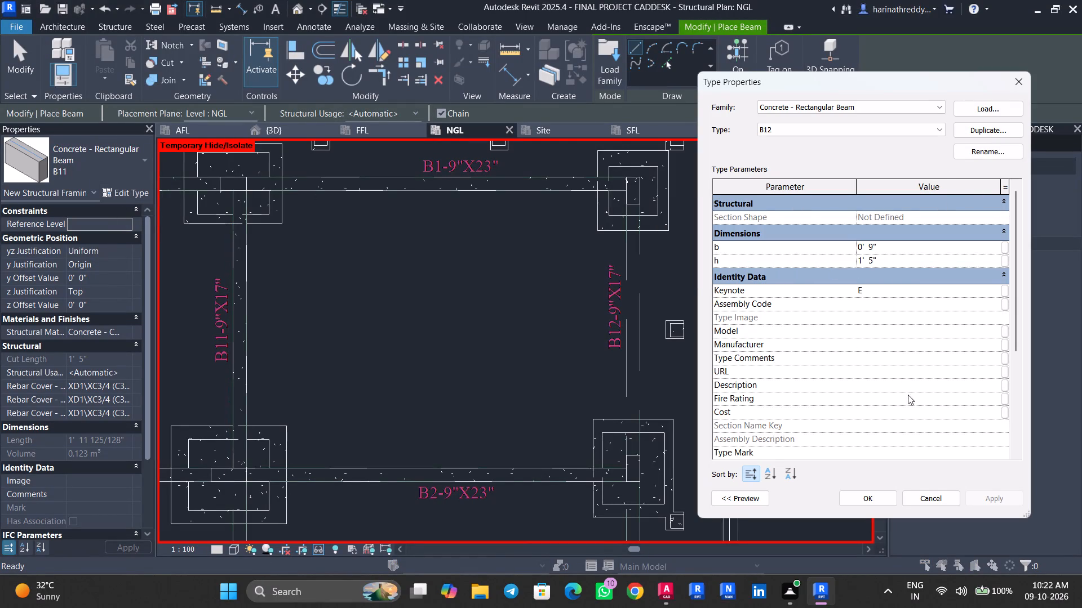
{"action": "left_click", "coordinate": [868, 494]}
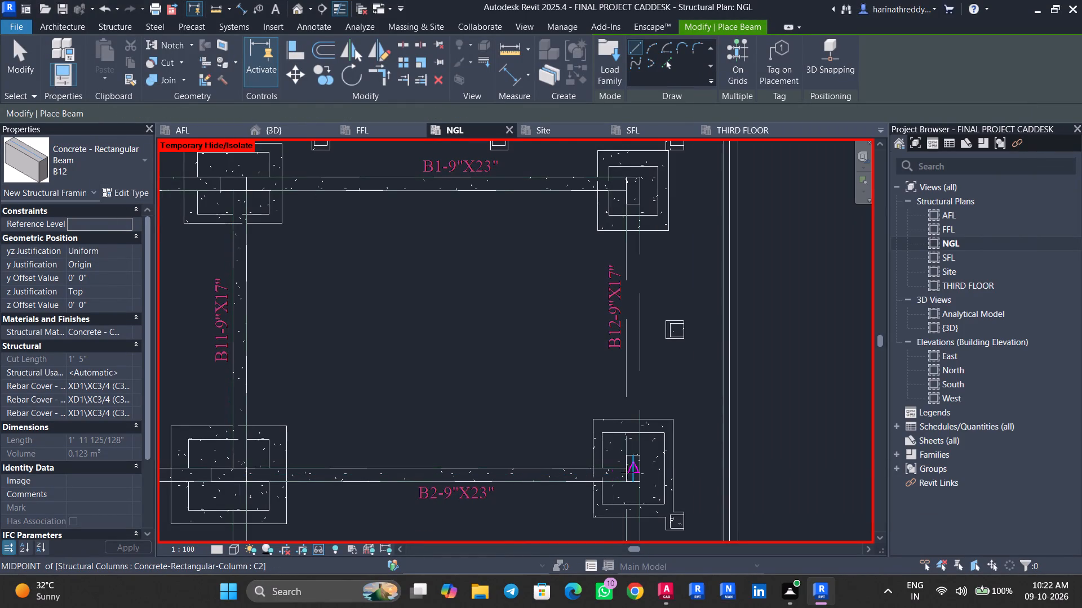
Draw a B12 beam along its label from the C2 column on the B2 row to the C1 column on the B1 row.
{"action": "left_click", "coordinate": [632, 471]}
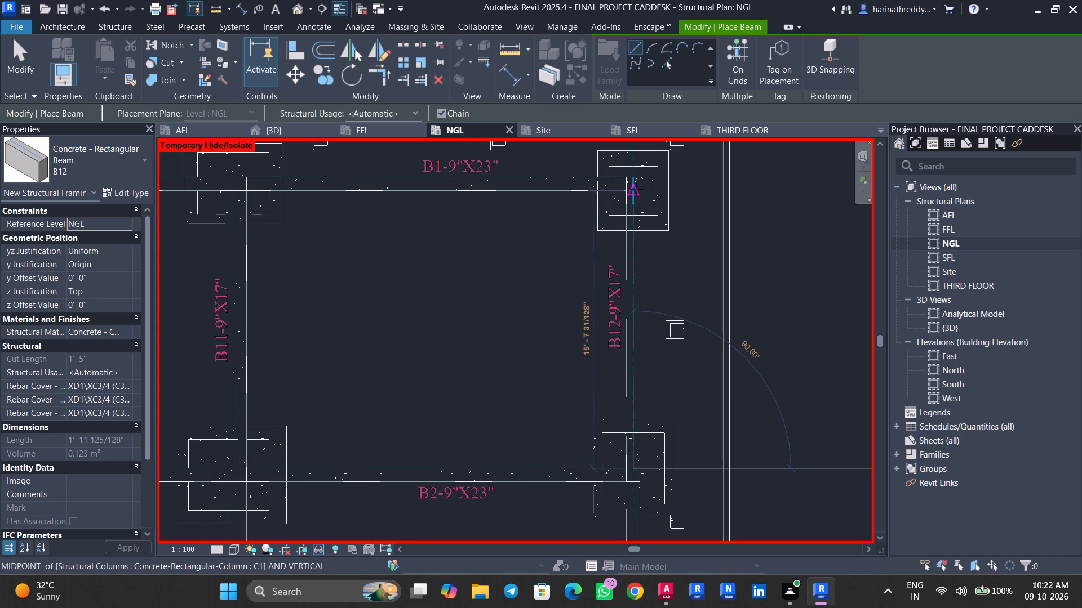
{"action": "left_click", "coordinate": [636, 189]}
{"action": "key", "text": "Escape"}
{"action": "key", "text": "Escape"}
{"action": "key", "text": "Escape"}
Check the new B12 beam's sides against its outline in the ST-06 drawing.
{"action": "left_click", "coordinate": [635, 265]}
{"action": "scroll", "coordinate": [625, 302], "scroll_direction": "up", "scroll_amount": 3}
{"action": "scroll", "coordinate": [625, 302], "scroll_direction": "down", "scroll_amount": 1}
{"action": "scroll", "coordinate": [625, 299], "scroll_direction": "up", "scroll_amount": 3}
{"action": "middle_click_drag", "start_coordinate": [622, 315], "coordinate": [590, 211]}
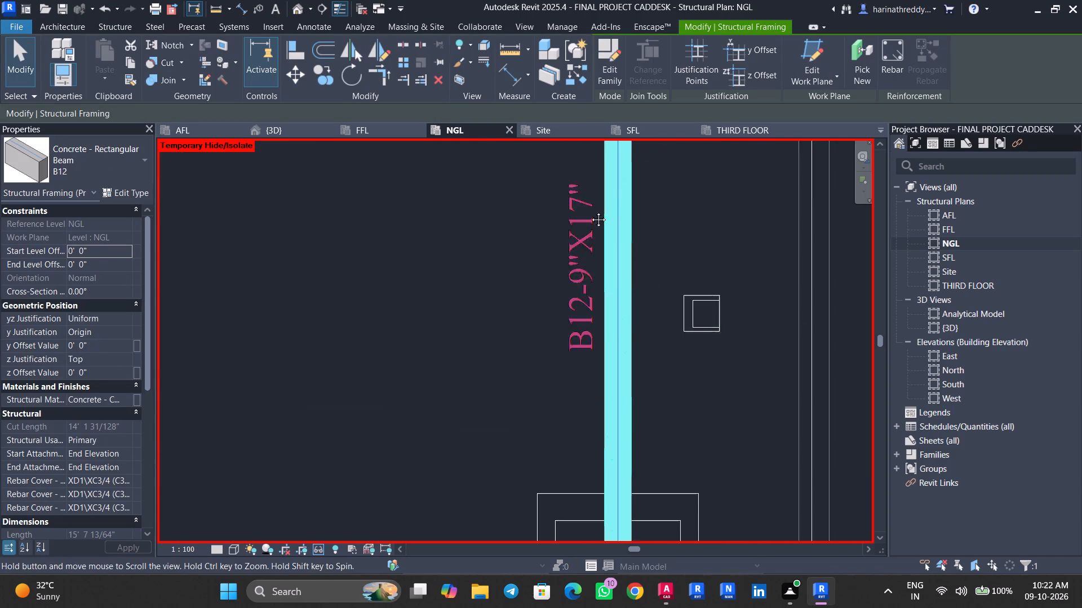
{"action": "middle_click_drag", "start_coordinate": [590, 211], "coordinate": [596, 100]}
{"action": "scroll", "coordinate": [538, 251], "scroll_direction": "up", "scroll_amount": 1}
{"action": "scroll", "coordinate": [538, 251], "scroll_direction": "down", "scroll_amount": 13}
{"action": "key", "text": "Escape"}
{"action": "key", "text": "Escape"}
Check the placed B7 beam and the beam outlines still without beams between the B2 and B3 rows.
{"action": "middle_click_drag", "start_coordinate": [454, 345], "coordinate": [635, 294]}
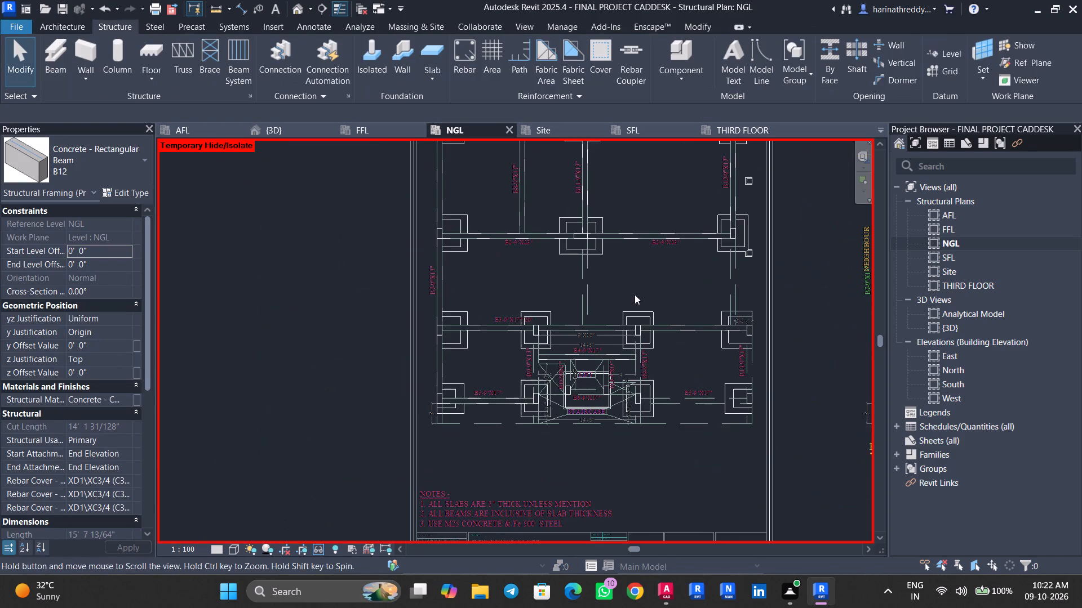
{"action": "scroll", "coordinate": [450, 287], "scroll_direction": "up", "scroll_amount": 3}
{"action": "scroll", "coordinate": [446, 284], "scroll_direction": "down", "scroll_amount": 1}
{"action": "scroll", "coordinate": [441, 278], "scroll_direction": "up", "scroll_amount": 4}
{"action": "left_click", "coordinate": [433, 276]}
{"action": "middle_click_drag", "start_coordinate": [573, 269], "coordinate": [363, 325]}
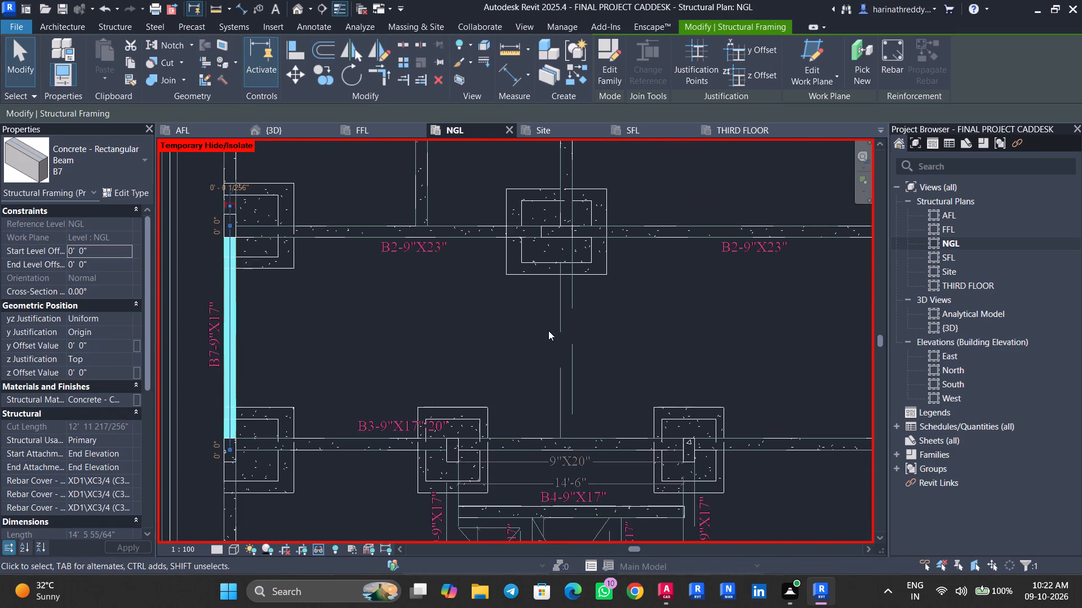
{"action": "middle_click_drag", "start_coordinate": [588, 330], "coordinate": [379, 330]}
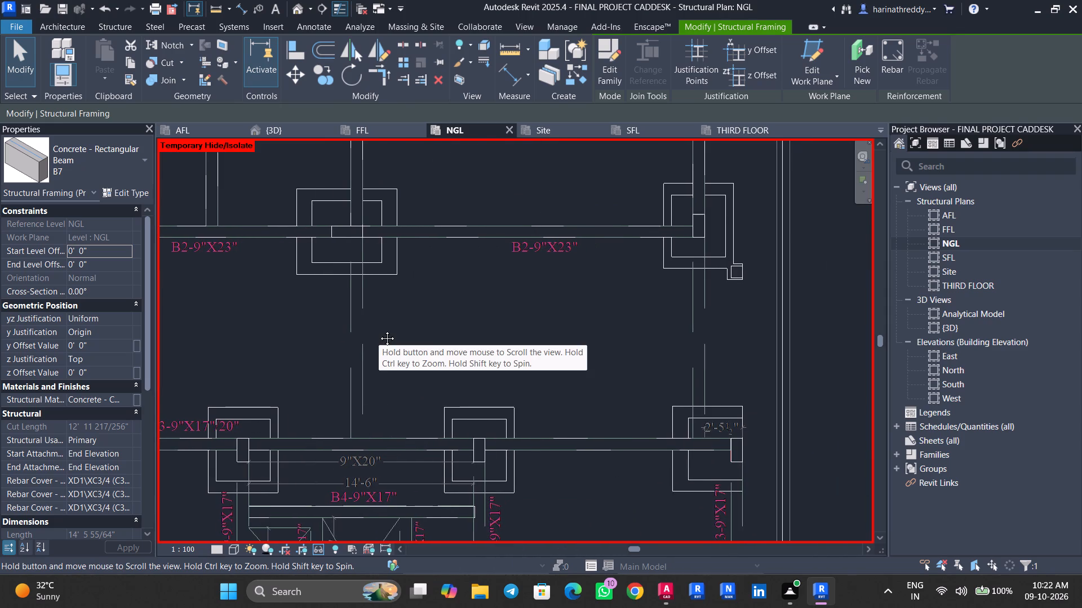
{"action": "middle_click_drag", "start_coordinate": [379, 330], "coordinate": [596, 301]}
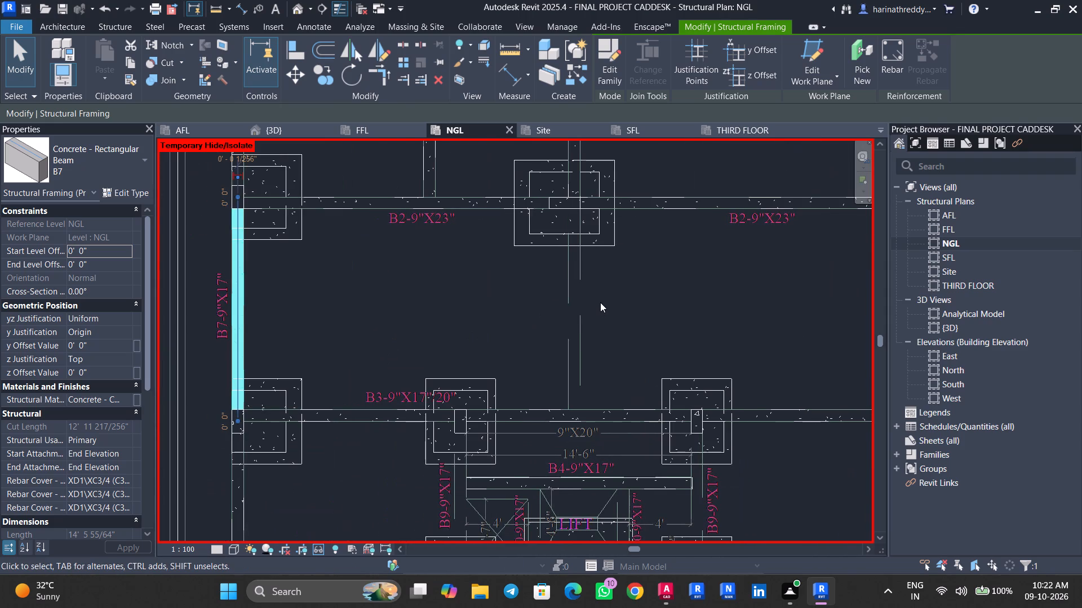
{"action": "scroll", "coordinate": [600, 302], "scroll_direction": "down", "scroll_amount": 3}
{"action": "scroll", "coordinate": [610, 288], "scroll_direction": "up", "scroll_amount": 1}
{"action": "middle_click_drag", "start_coordinate": [611, 306], "coordinate": [598, 383]}
{"action": "scroll", "coordinate": [547, 222], "scroll_direction": "up", "scroll_amount": 6}
{"action": "key", "text": "Escape"}
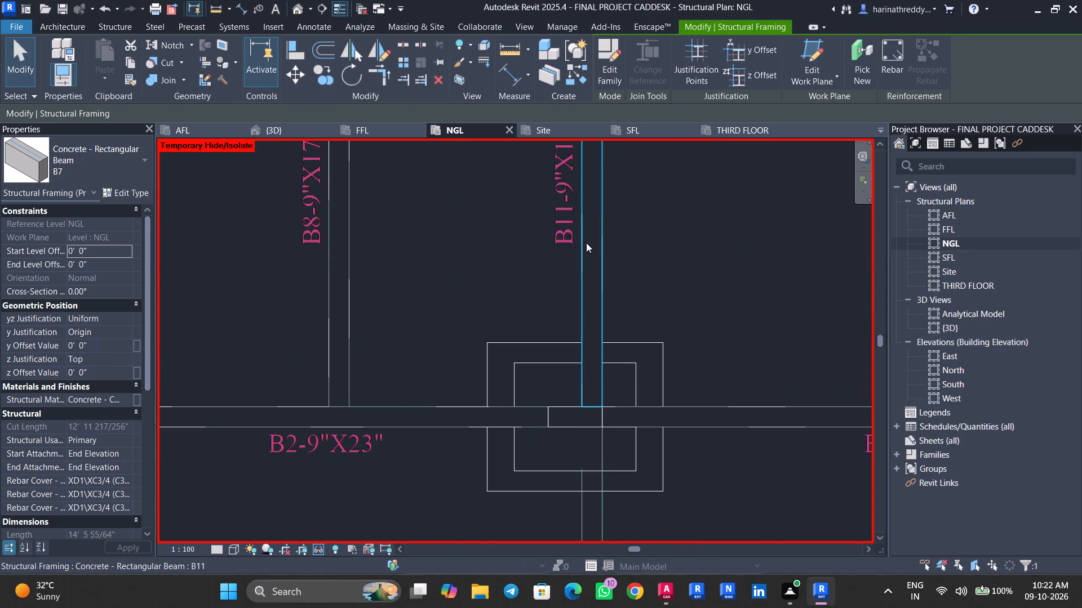
Draw another B11 beam matching the existing one, from the column below it on the B2 row to the B3 beam, and check its junction.
{"action": "left_click", "coordinate": [595, 253]}
{"action": "middle_click_drag", "start_coordinate": [690, 311], "coordinate": [618, 245]}
{"action": "middle_click_drag", "start_coordinate": [778, 397], "coordinate": [518, 386]}
{"action": "scroll", "coordinate": [649, 397], "scroll_direction": "down", "scroll_amount": 5}
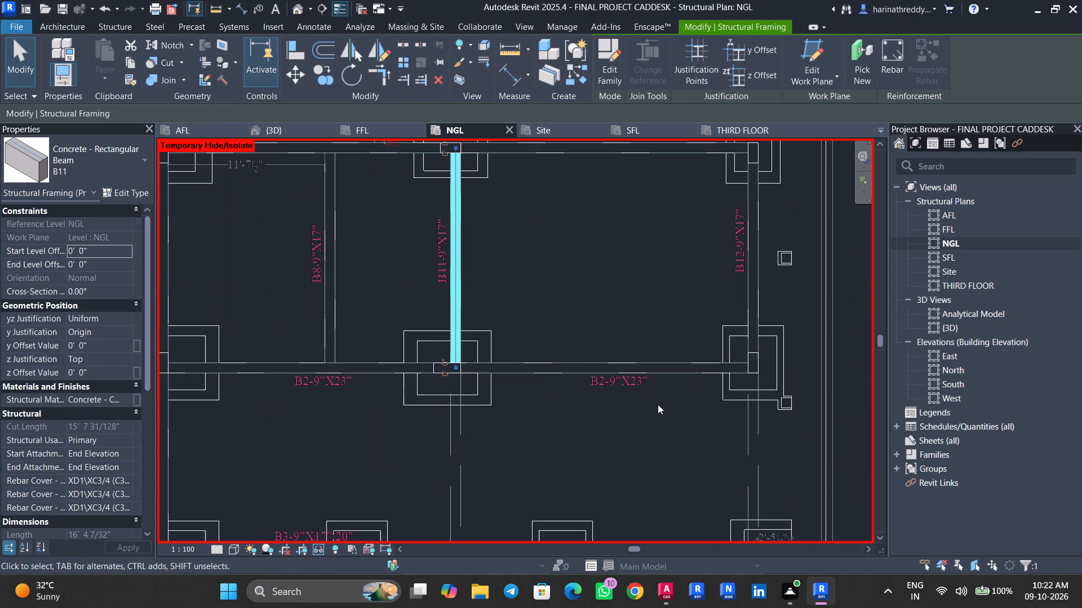
{"action": "middle_click_drag", "start_coordinate": [657, 404], "coordinate": [631, 390]}
{"action": "type", "text": "CS"}
{"action": "middle_click_drag", "start_coordinate": [547, 407], "coordinate": [600, 339]}
{"action": "scroll", "coordinate": [491, 471], "scroll_direction": "up", "scroll_amount": 7}
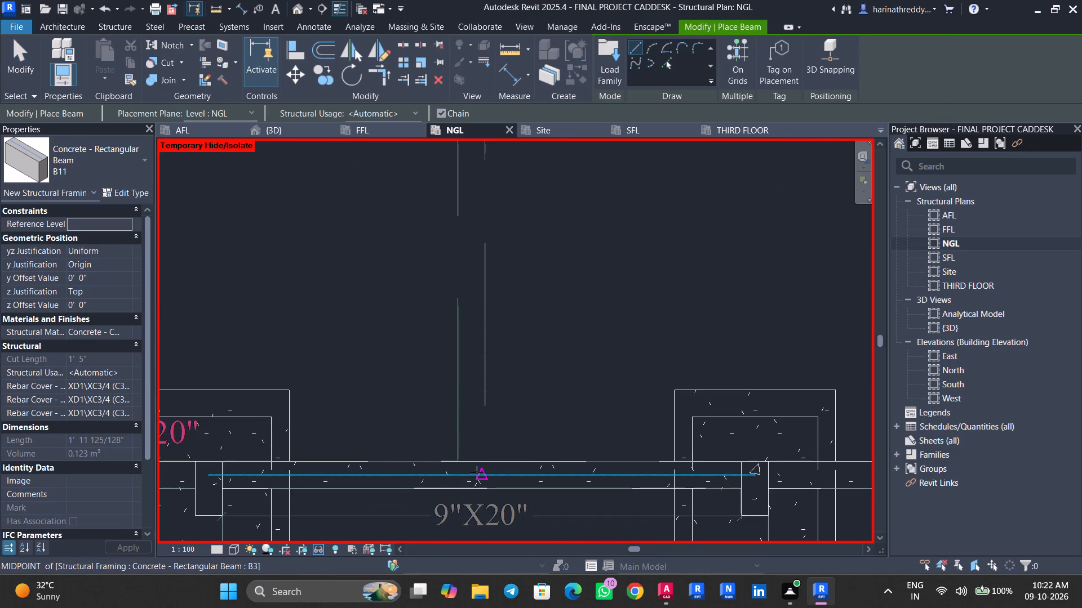
{"action": "middle_click_drag", "start_coordinate": [531, 305], "coordinate": [545, 467]}
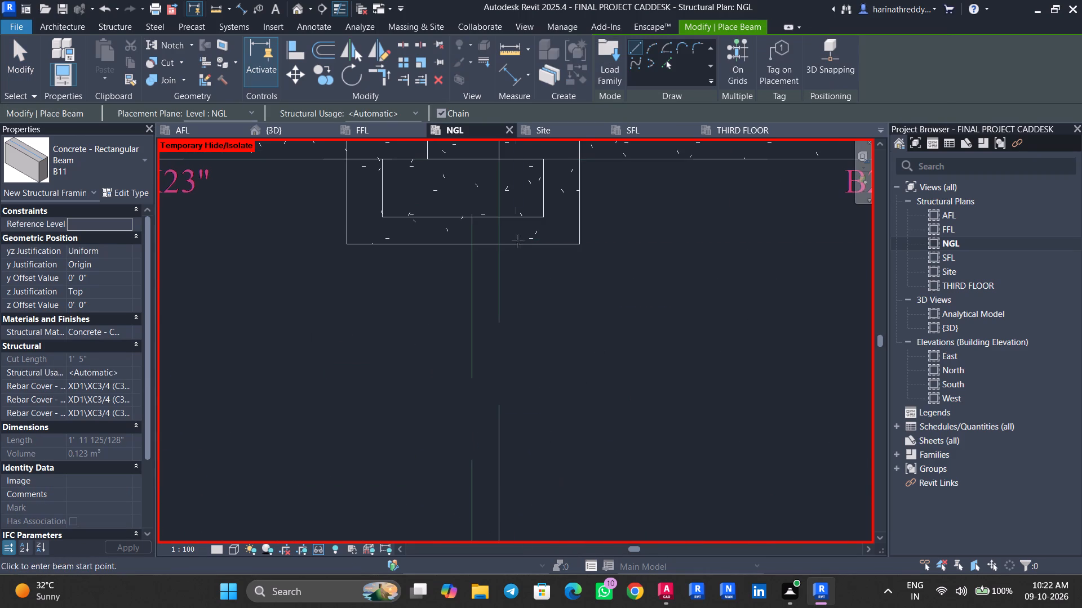
{"action": "scroll", "coordinate": [570, 235], "scroll_direction": "up", "scroll_amount": 1}
{"action": "middle_click_drag", "start_coordinate": [576, 258], "coordinate": [604, 368]}
{"action": "left_click", "coordinate": [503, 239]}
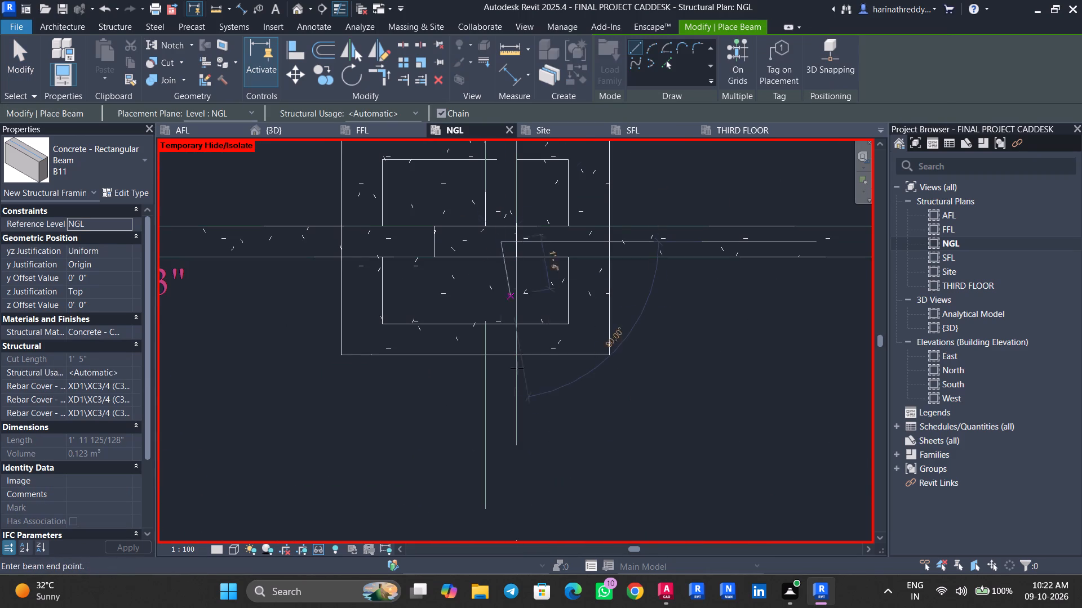
{"action": "middle_click_drag", "start_coordinate": [496, 459], "coordinate": [494, 184]}
{"action": "scroll", "coordinate": [494, 184], "scroll_direction": "down", "scroll_amount": 1}
{"action": "middle_click_drag", "start_coordinate": [498, 390], "coordinate": [497, 327]}
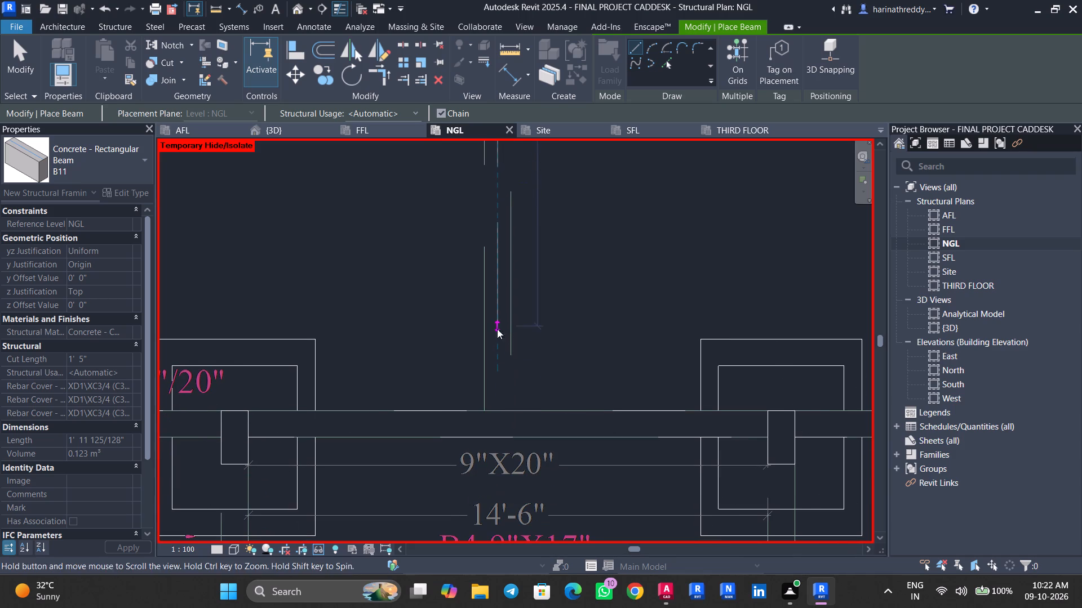
{"action": "left_click", "coordinate": [498, 424]}
{"action": "key", "text": "Escape"}
{"action": "key", "text": "Escape"}
{"action": "key", "text": "Escape"}
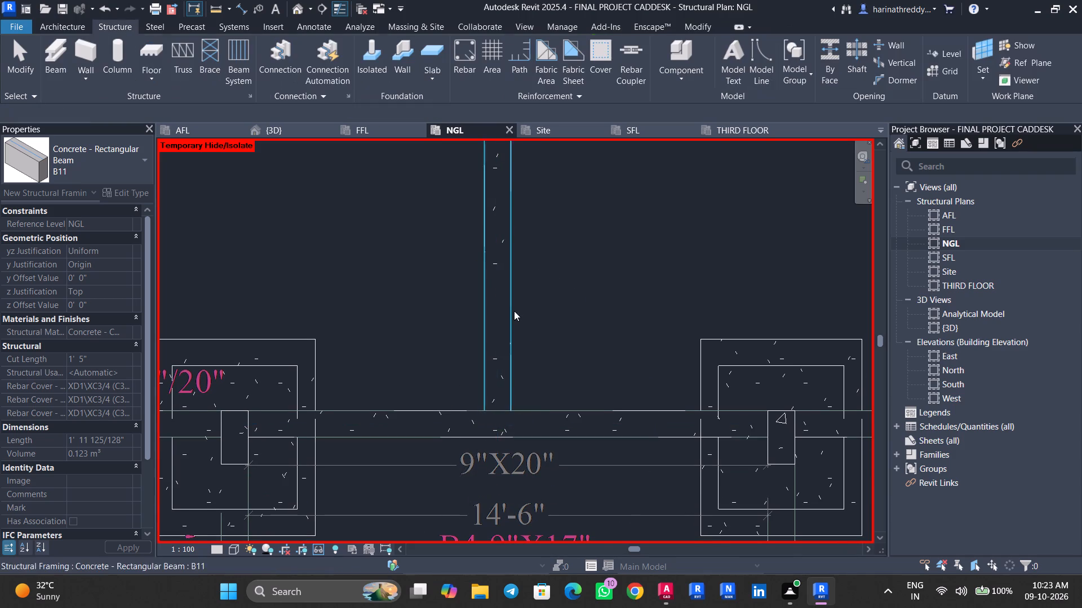
{"action": "scroll", "coordinate": [522, 364], "scroll_direction": "up", "scroll_amount": 2}
{"action": "scroll", "coordinate": [531, 366], "scroll_direction": "down", "scroll_amount": 1}
{"action": "scroll", "coordinate": [532, 366], "scroll_direction": "up", "scroll_amount": 5}
{"action": "scroll", "coordinate": [509, 381], "scroll_direction": "down", "scroll_amount": 1}
{"action": "scroll", "coordinate": [509, 381], "scroll_direction": "up", "scroll_amount": 12}
{"action": "scroll", "coordinate": [503, 374], "scroll_direction": "down", "scroll_amount": 16}
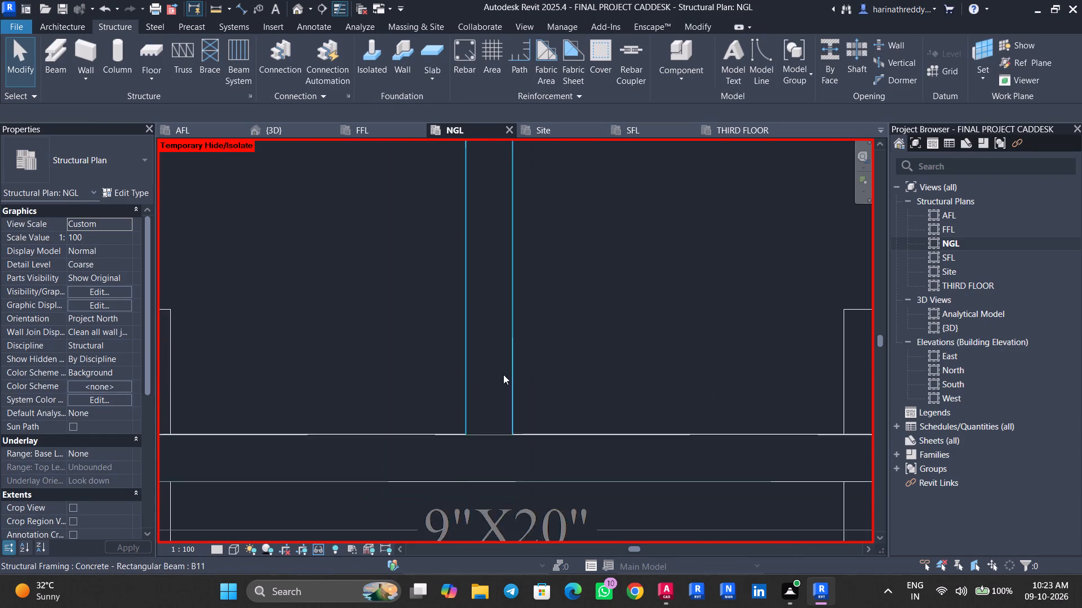
Draw another B12 beam matching the existing one, from the C2 column on the B2 row to the B3 beam.
{"action": "scroll", "coordinate": [503, 374], "scroll_direction": "down", "scroll_amount": 7}
{"action": "middle_click_drag", "start_coordinate": [562, 300], "coordinate": [462, 429]}
{"action": "middle_click_drag", "start_coordinate": [575, 371], "coordinate": [455, 410]}
{"action": "left_click", "coordinate": [618, 242]}
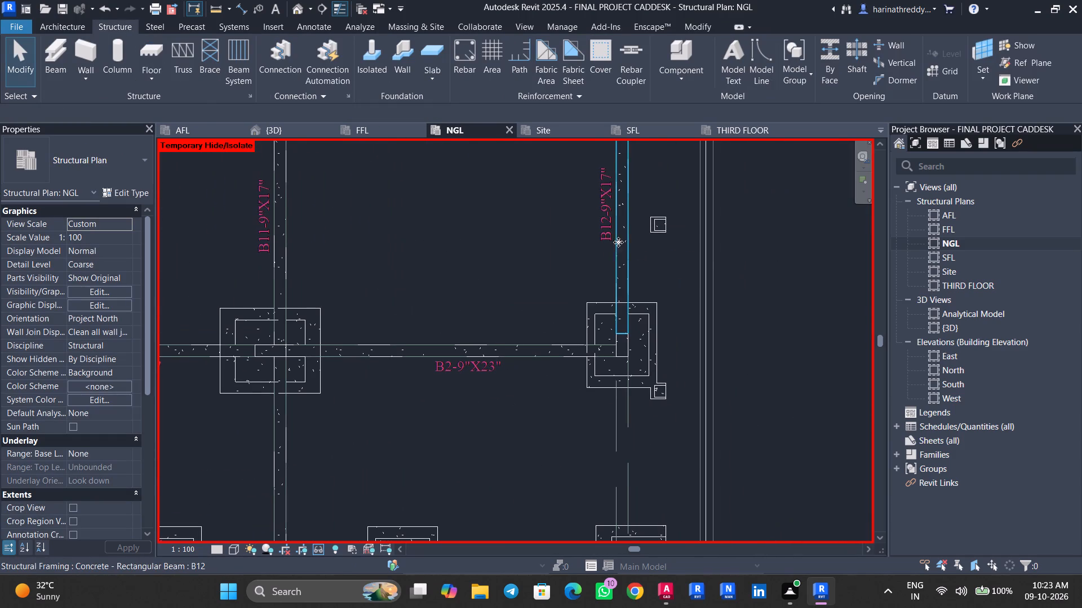
{"action": "type", "text": "CS"}
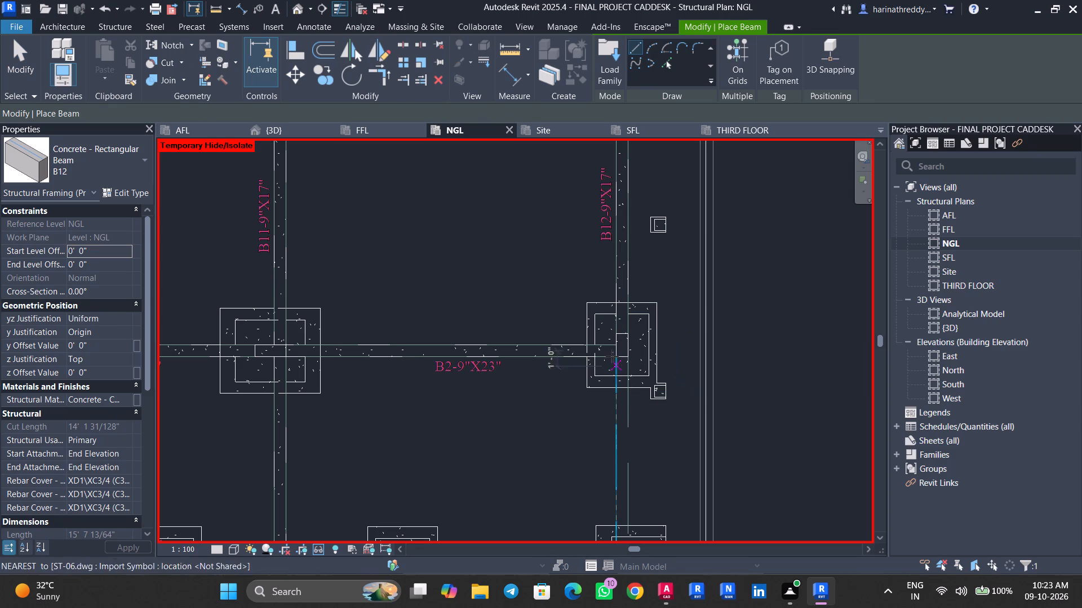
{"action": "left_click", "coordinate": [622, 345]}
{"action": "middle_click_drag", "start_coordinate": [620, 436], "coordinate": [613, 318]}
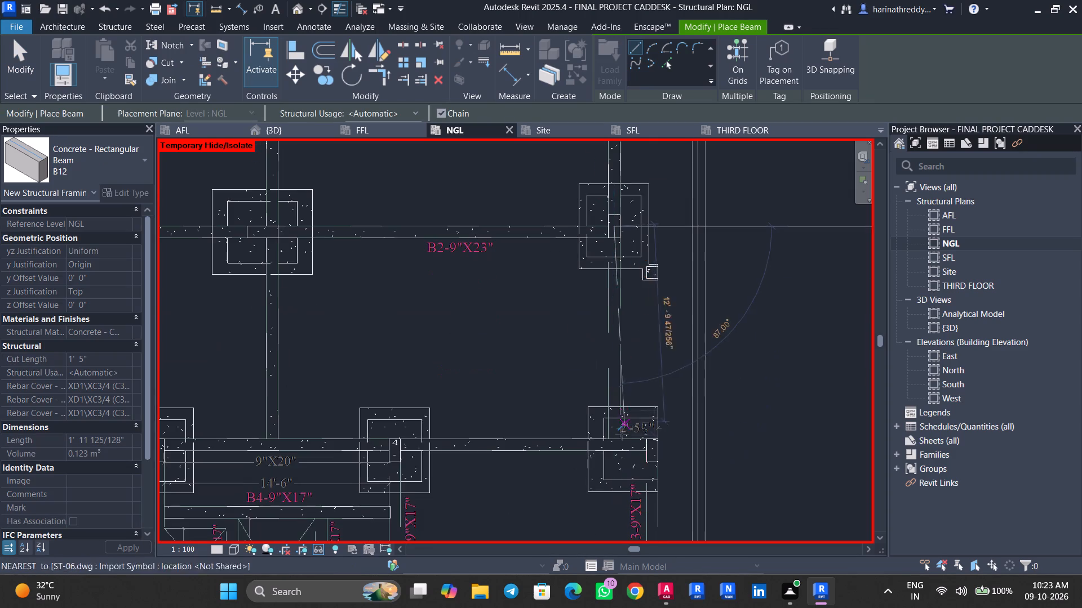
{"action": "scroll", "coordinate": [618, 437], "scroll_direction": "up", "scroll_amount": 8}
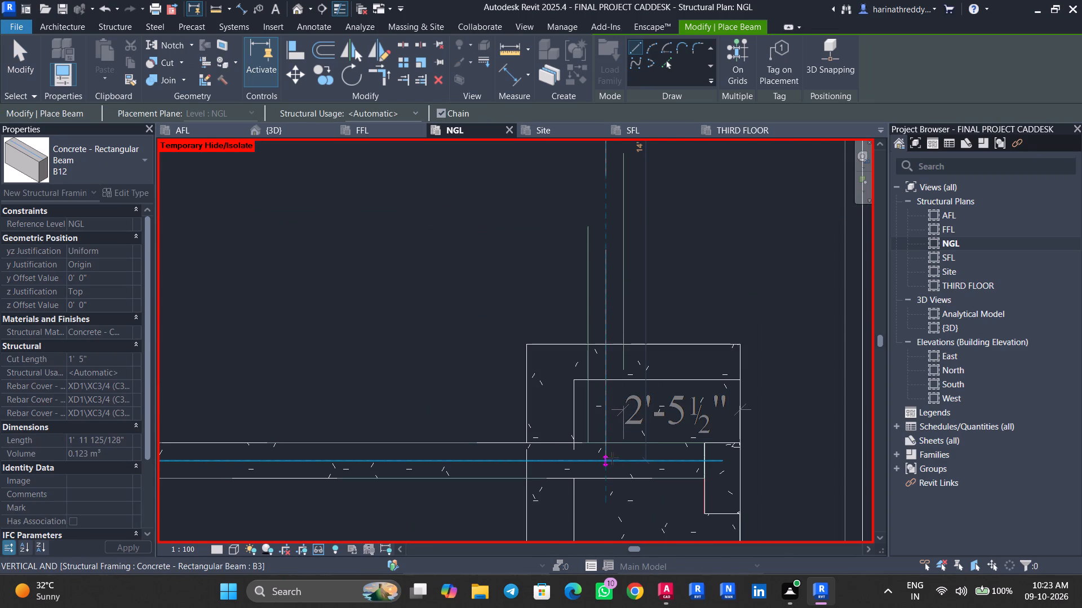
{"action": "left_click", "coordinate": [611, 459]}
{"action": "key", "text": "Escape"}
{"action": "key", "text": "Escape"}
{"action": "key", "text": "Escape"}
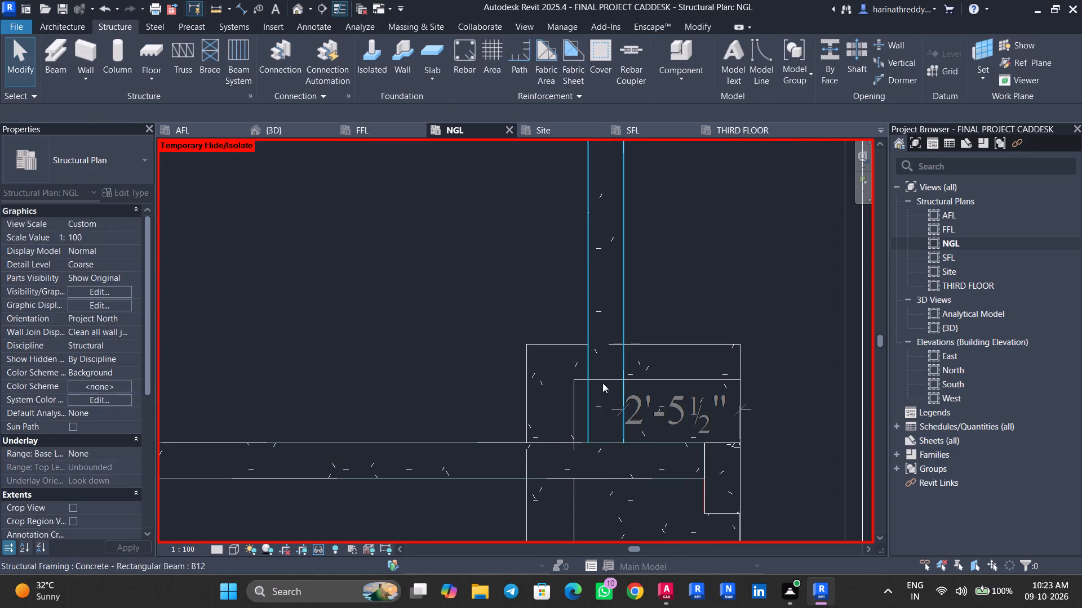
Check the lower B12 beam's side against its ST-06 outline near the C2 column on the B2 row.
{"action": "left_click", "coordinate": [602, 379]}
{"action": "middle_click_drag", "start_coordinate": [652, 270], "coordinate": [684, 511]}
{"action": "key", "text": "Escape"}
{"action": "left_click", "coordinate": [624, 378]}
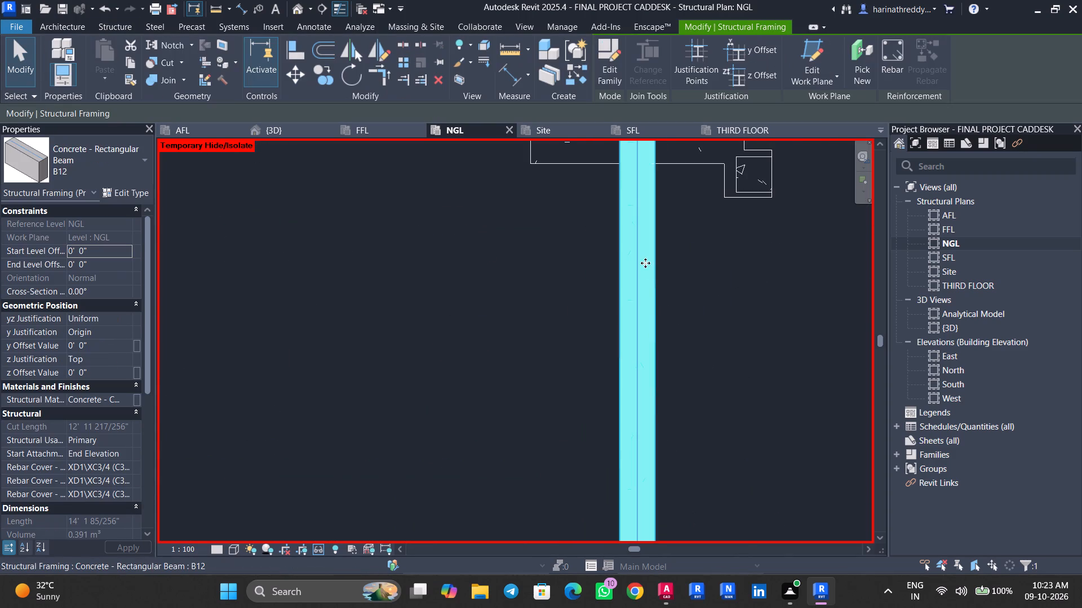
{"action": "scroll", "coordinate": [645, 263], "scroll_direction": "up", "scroll_amount": 4}
{"action": "middle_click_drag", "start_coordinate": [646, 263], "coordinate": [672, 453]}
{"action": "scroll", "coordinate": [651, 368], "scroll_direction": "up", "scroll_amount": 1}
{"action": "scroll", "coordinate": [651, 368], "scroll_direction": "down", "scroll_amount": 1}
{"action": "scroll", "coordinate": [651, 368], "scroll_direction": "up", "scroll_amount": 7}
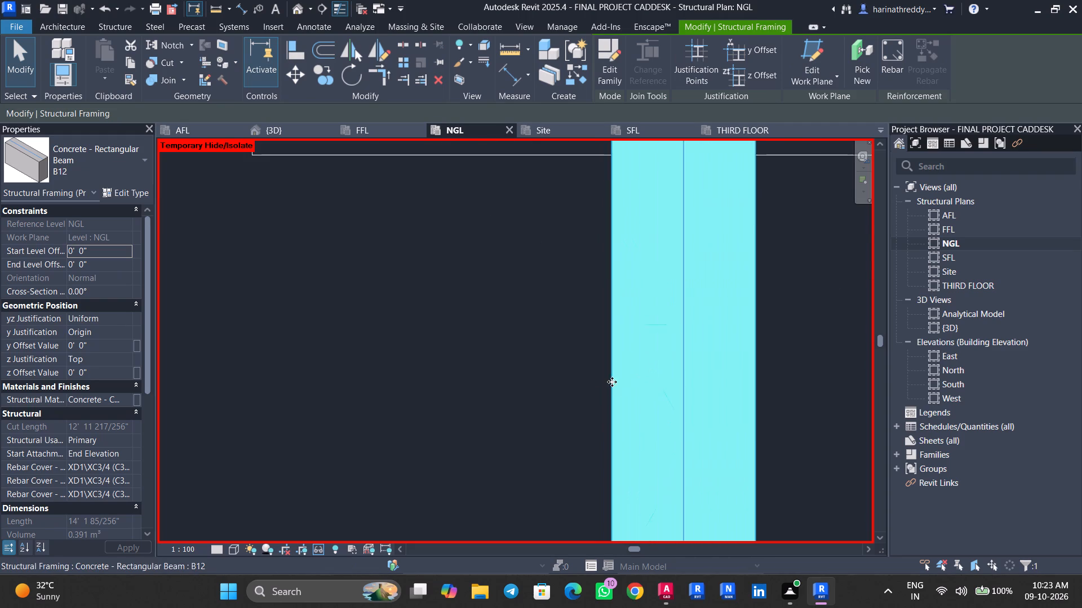
{"action": "scroll", "coordinate": [612, 382], "scroll_direction": "up", "scroll_amount": 4}
{"action": "key", "text": "Escape"}
{"action": "key", "text": "Escape"}
{"action": "key", "text": "Escape"}
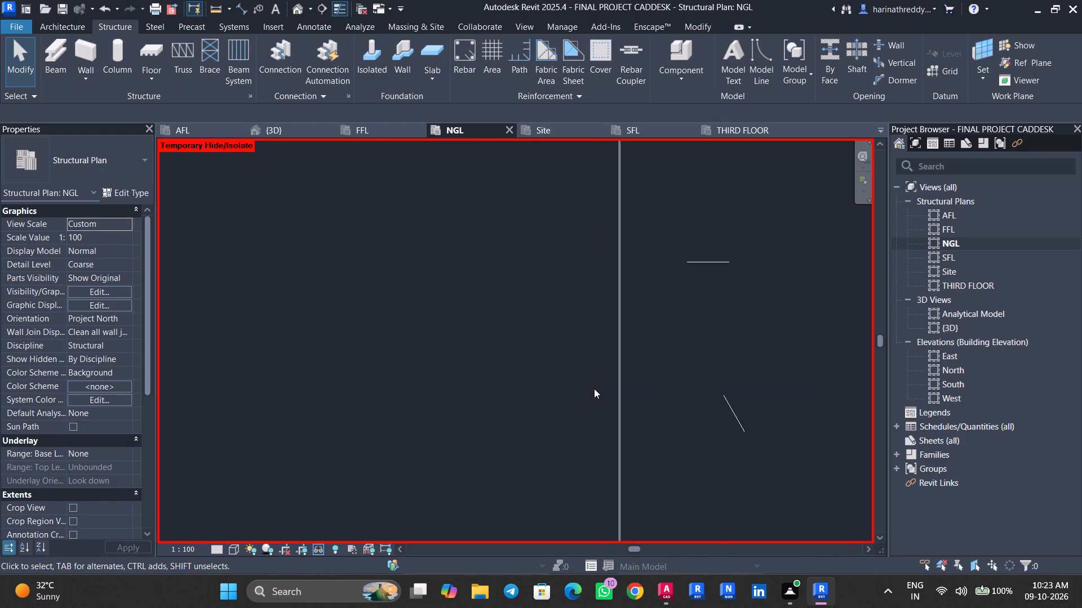
{"action": "scroll", "coordinate": [594, 388], "scroll_direction": "down", "scroll_amount": 2}
{"action": "scroll", "coordinate": [594, 388], "scroll_direction": "up", "scroll_amount": 1}
{"action": "scroll", "coordinate": [594, 388], "scroll_direction": "down", "scroll_amount": 8}
{"action": "scroll", "coordinate": [594, 389], "scroll_direction": "up", "scroll_amount": 1}
{"action": "scroll", "coordinate": [594, 389], "scroll_direction": "down", "scroll_amount": 2}
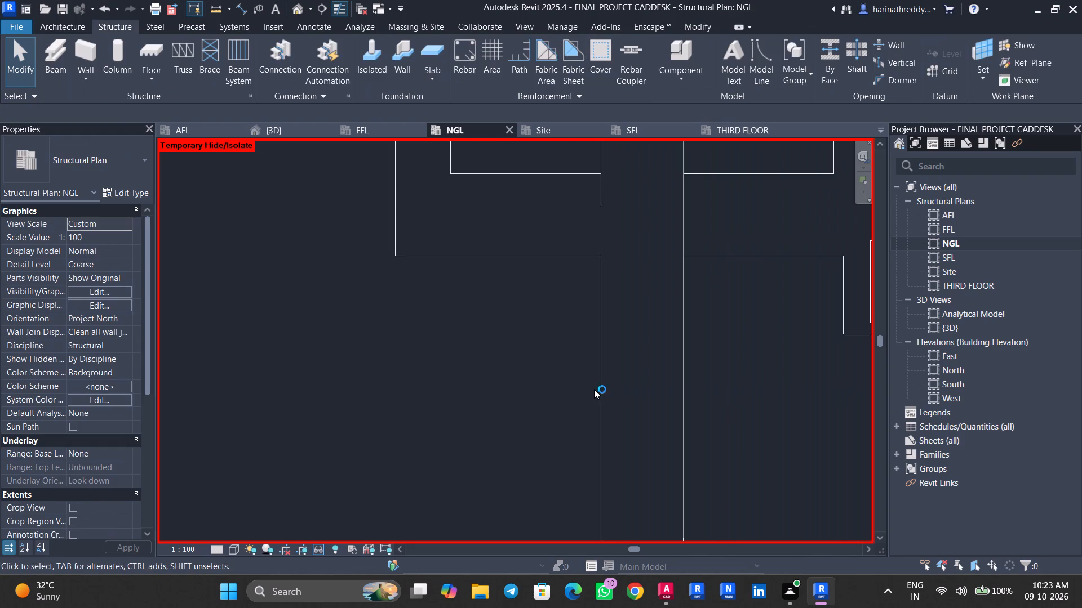
{"action": "scroll", "coordinate": [594, 389], "scroll_direction": "down", "scroll_amount": 6}
{"action": "scroll", "coordinate": [594, 389], "scroll_direction": "up", "scroll_amount": 1}
{"action": "scroll", "coordinate": [594, 389], "scroll_direction": "down", "scroll_amount": 11}
For beam placement beside the lift, duplicate the B12 beam type as B9, keeping the 9" by 17" section.
{"action": "middle_click_drag", "start_coordinate": [551, 440], "coordinate": [600, 330]}
{"action": "middle_click_drag", "start_coordinate": [580, 457], "coordinate": [628, 388]}
{"action": "scroll", "coordinate": [472, 364], "scroll_direction": "up", "scroll_amount": 1}
{"action": "scroll", "coordinate": [473, 365], "scroll_direction": "down", "scroll_amount": 1}
{"action": "scroll", "coordinate": [473, 365], "scroll_direction": "up", "scroll_amount": 5}
{"action": "scroll", "coordinate": [370, 378], "scroll_direction": "up", "scroll_amount": 4}
{"action": "middle_click_drag", "start_coordinate": [394, 369], "coordinate": [477, 393]}
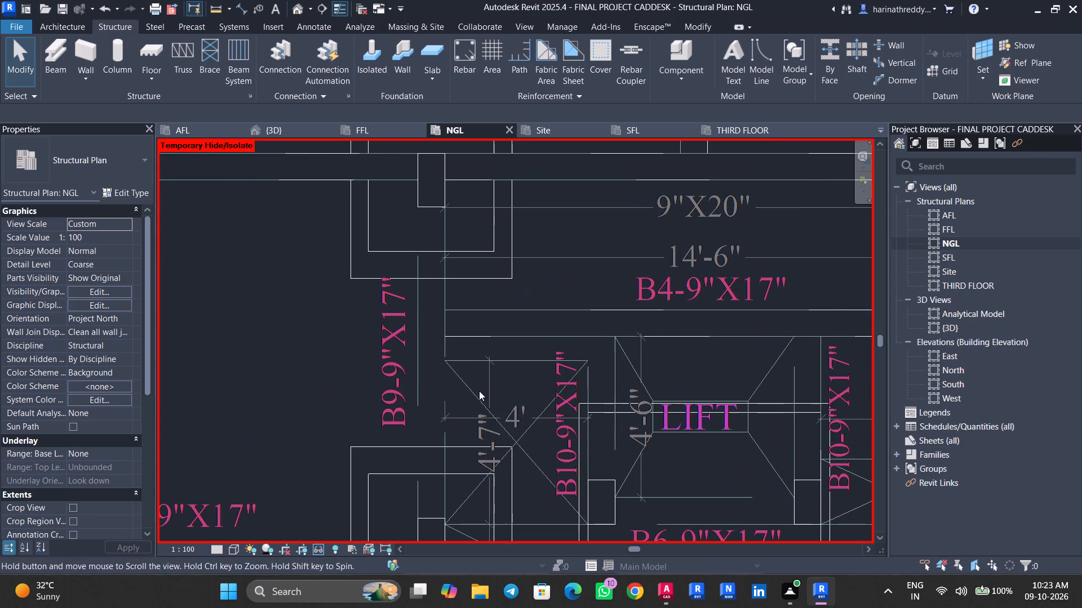
{"action": "key", "text": "Escape"}
{"action": "key", "text": "Escape"}
{"action": "type", "text": "BM"}
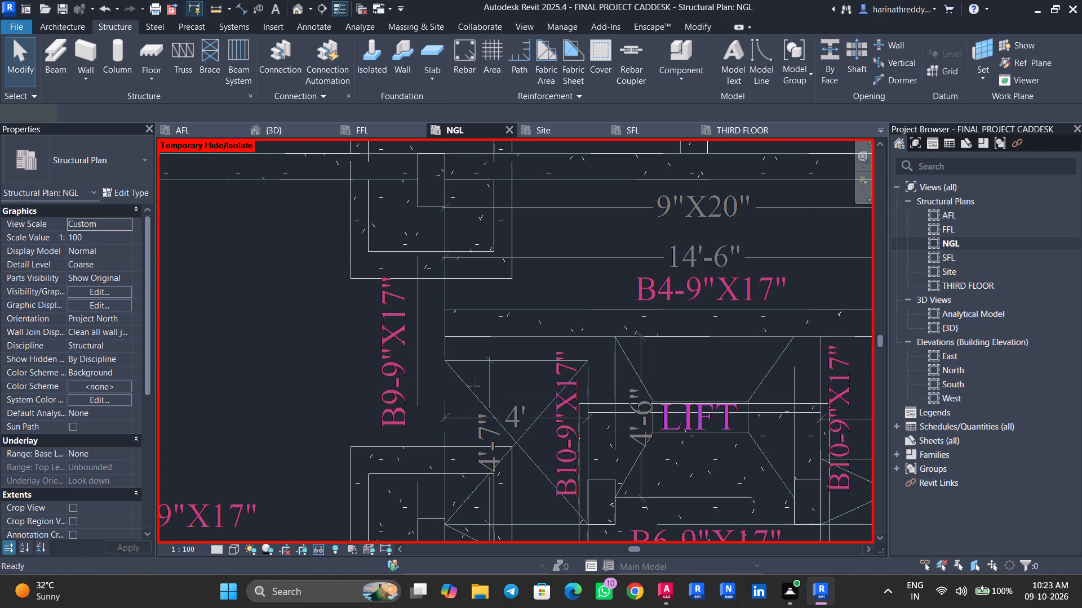
{"action": "left_click", "coordinate": [121, 198]}
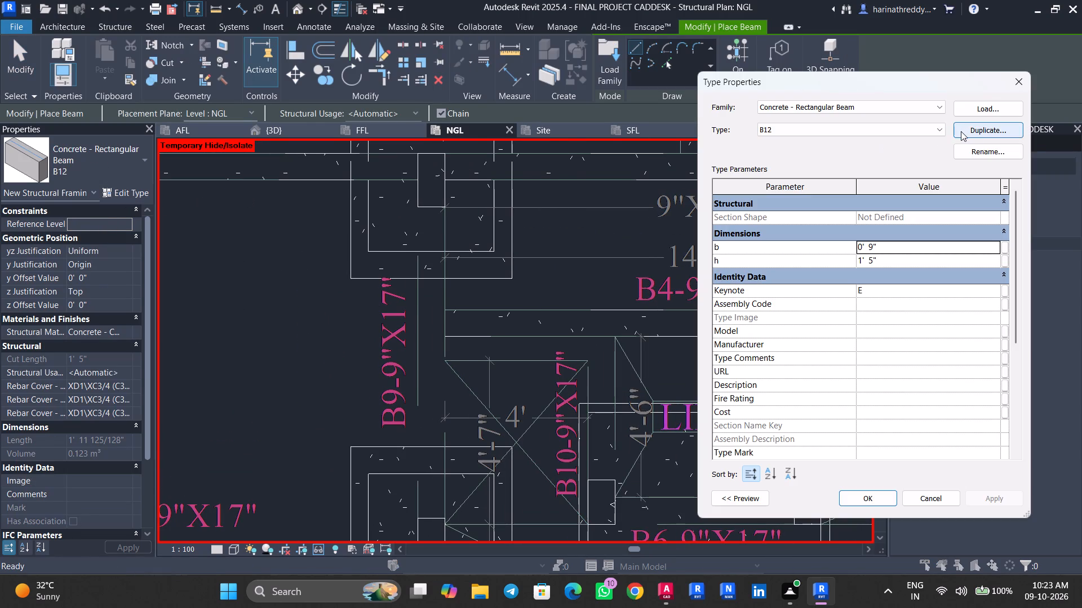
{"action": "left_click", "coordinate": [964, 130]}
{"action": "key", "text": "b"}
{"action": "key", "text": "9"}
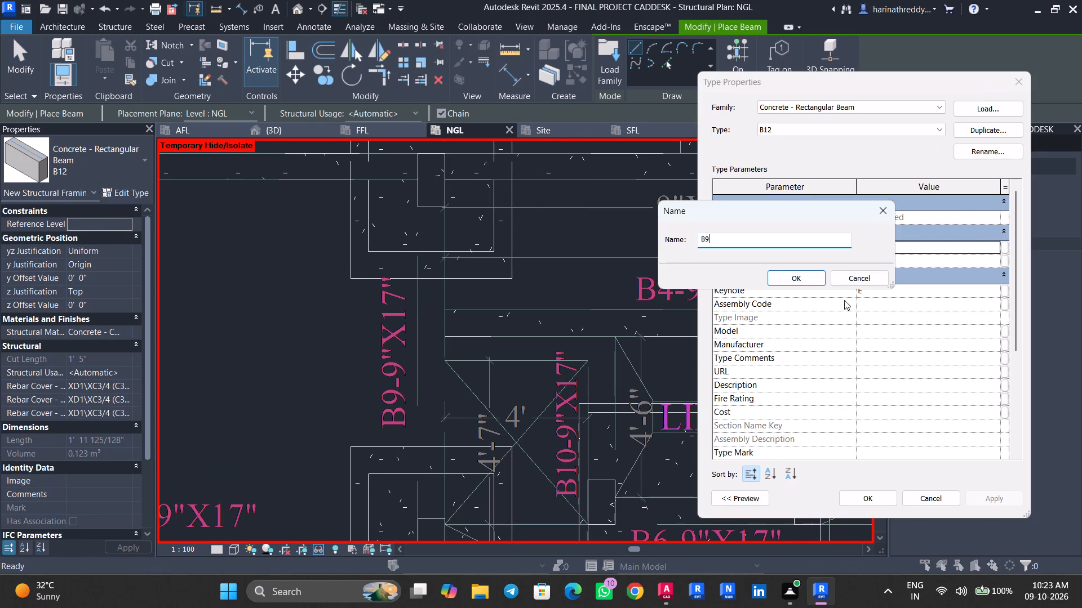
{"action": "left_click", "coordinate": [792, 276]}
{"action": "left_click", "coordinate": [858, 492]}
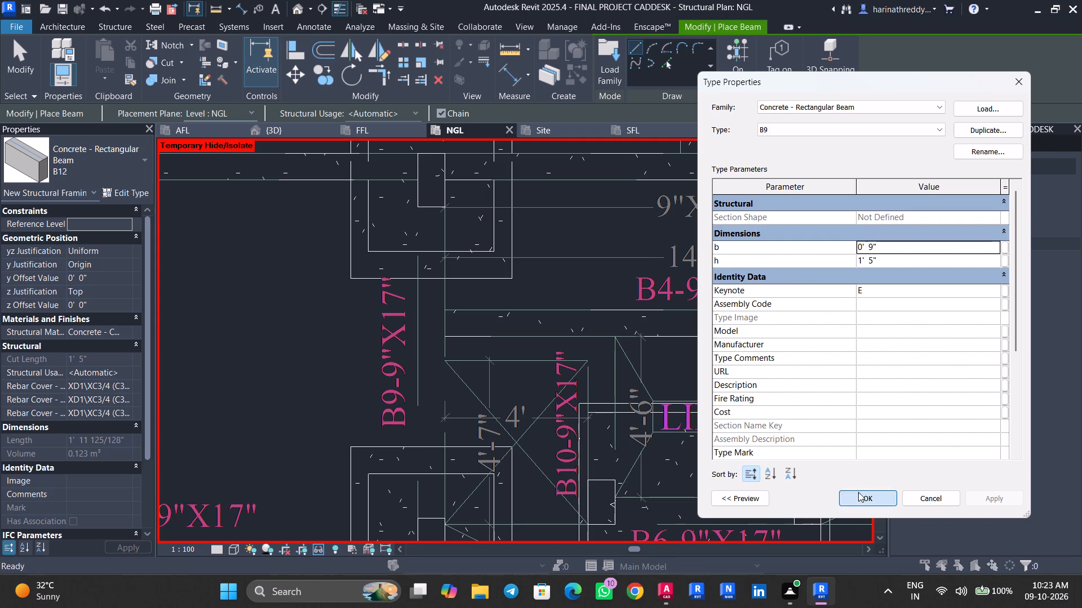
Draw a B9 beam about 10'-2" long along the left B9 label, from the B3-row column to the C2 column on the B5 row.
{"action": "left_click", "coordinate": [432, 182]}
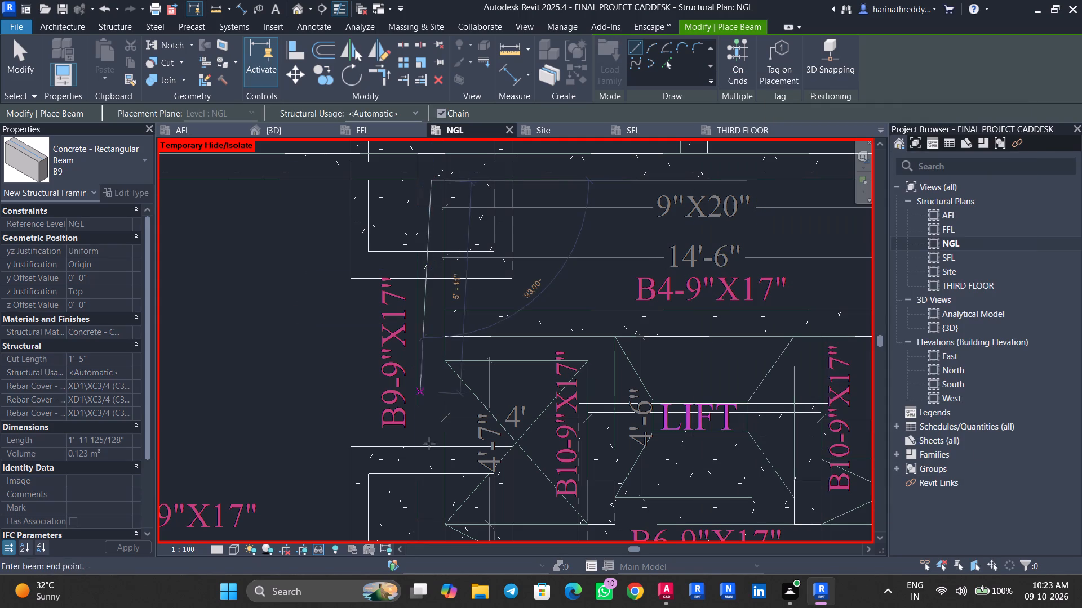
{"action": "middle_click_drag", "start_coordinate": [429, 438], "coordinate": [445, 320]}
{"action": "left_click", "coordinate": [445, 427]}
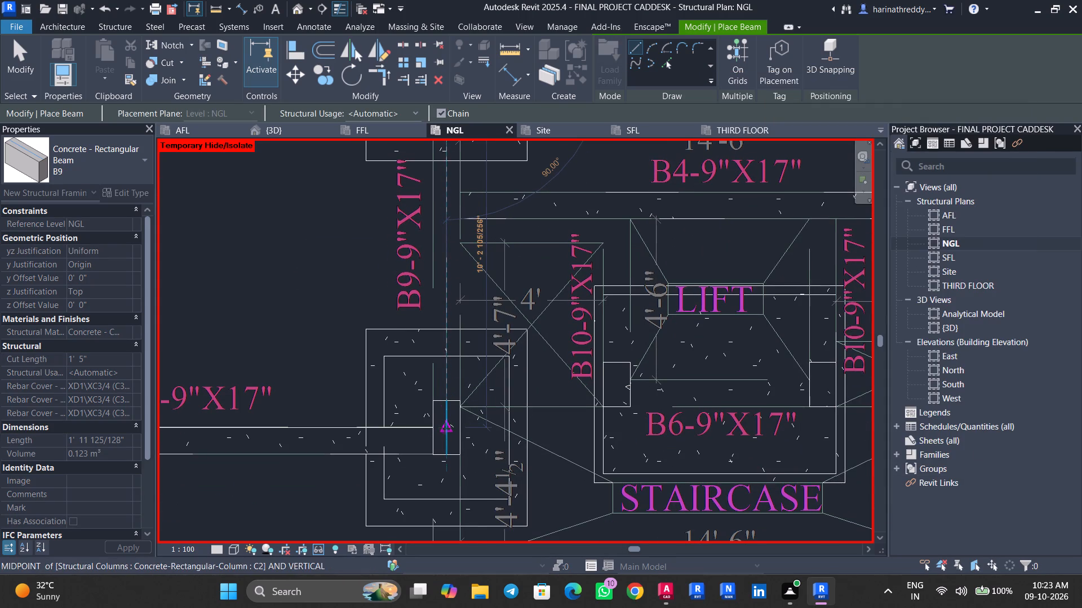
{"action": "key", "text": "Escape"}
{"action": "key", "text": "Escape"}
{"action": "key", "text": "Escape"}
{"action": "left_click", "coordinate": [449, 277]}
{"action": "middle_click_drag", "start_coordinate": [515, 258], "coordinate": [452, 271]}
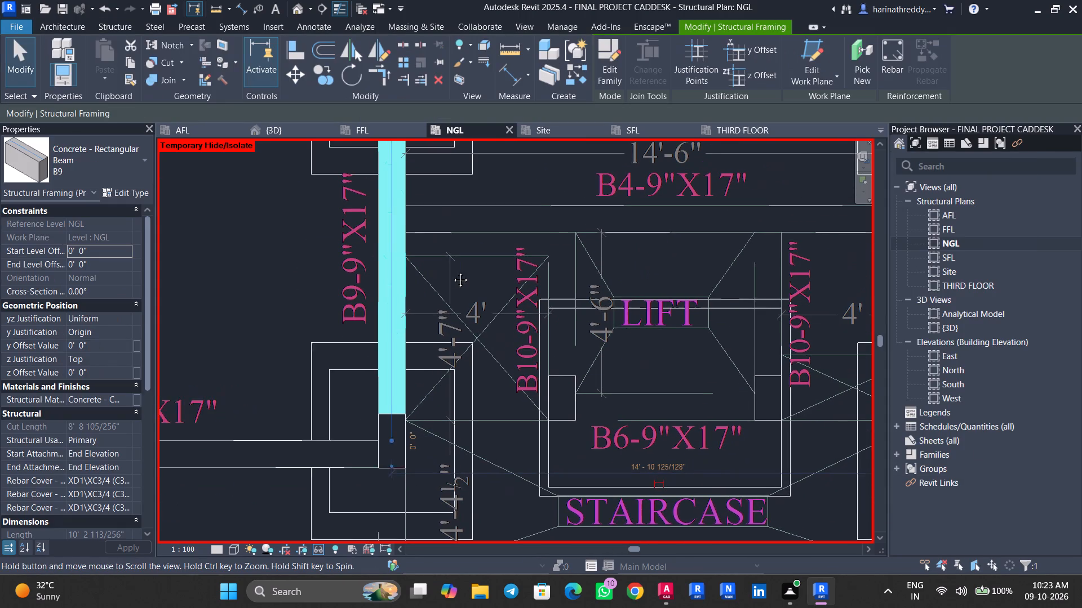
{"action": "middle_click_drag", "start_coordinate": [452, 271], "coordinate": [449, 271]}
{"action": "key", "text": "Escape"}
Draw a matching B9 beam on the other side of the lift, between the C2 columns on the B3 and B5 rows.
{"action": "scroll", "coordinate": [480, 262], "scroll_direction": "down", "scroll_amount": 2}
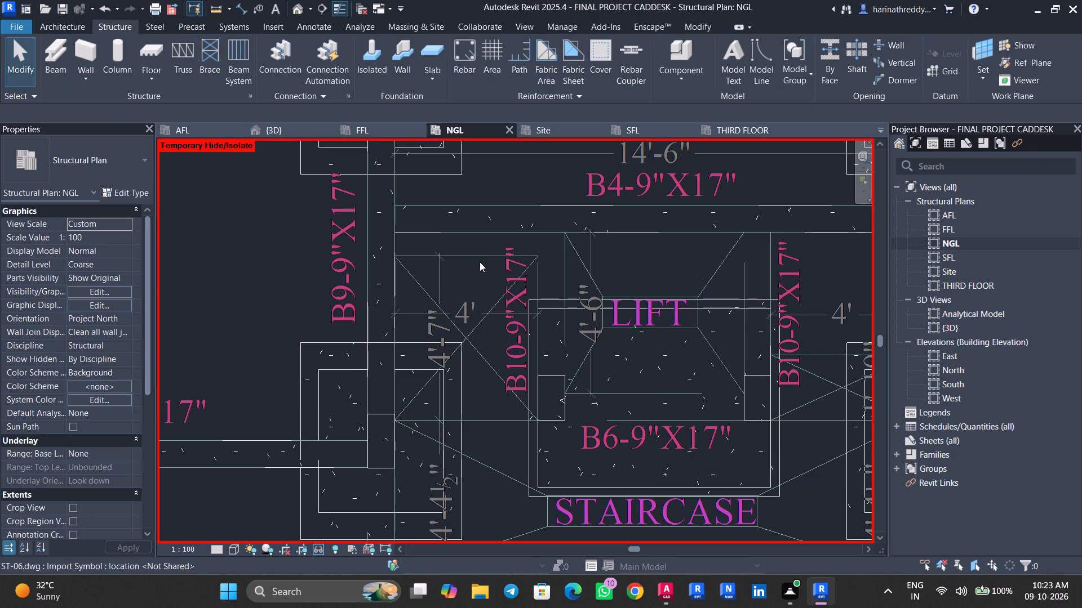
{"action": "scroll", "coordinate": [480, 262], "scroll_direction": "down", "scroll_amount": 2}
{"action": "middle_click_drag", "start_coordinate": [501, 260], "coordinate": [459, 290]}
{"action": "left_click", "coordinate": [480, 270]}
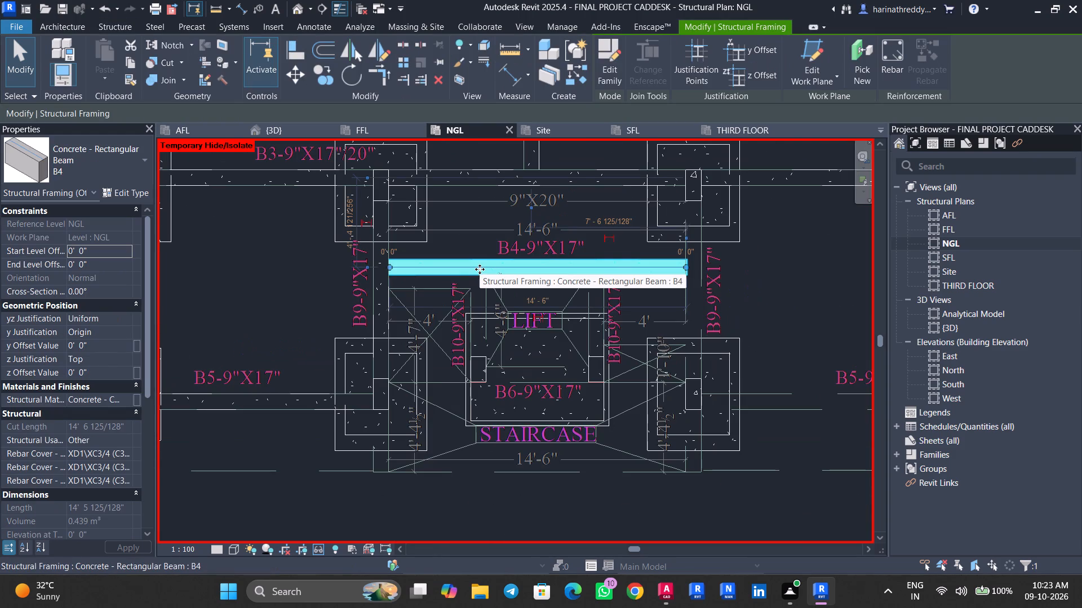
{"action": "key", "text": "Escape"}
{"action": "key", "text": "Escape"}
{"action": "scroll", "coordinate": [686, 314], "scroll_direction": "up", "scroll_amount": 2}
{"action": "middle_click_drag", "start_coordinate": [686, 314], "coordinate": [656, 334]}
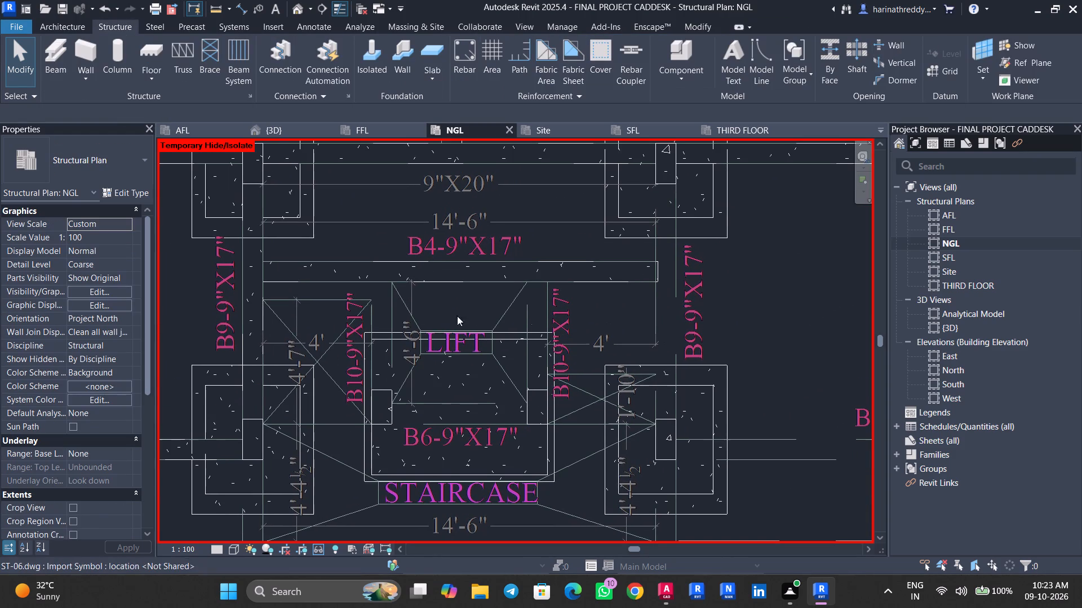
{"action": "left_click", "coordinate": [252, 332]}
{"action": "type", "text": "CS"}
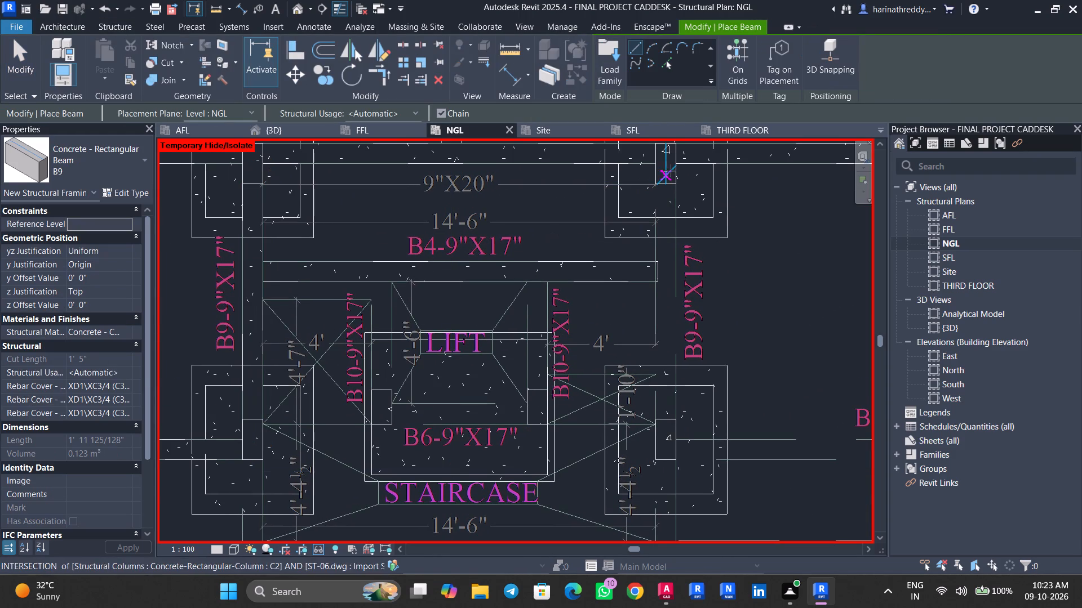
{"action": "left_click", "coordinate": [668, 164]}
{"action": "left_click", "coordinate": [667, 442]}
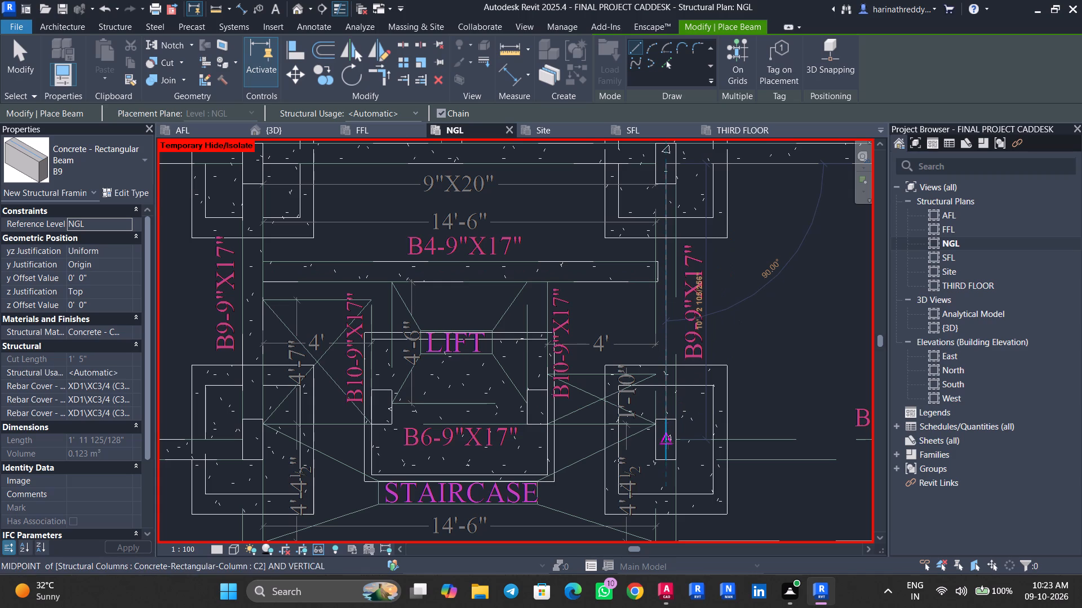
{"action": "key", "text": "Escape"}
{"action": "key", "text": "Escape"}
{"action": "key", "text": "Escape"}
Check the junction of the B4 beam's end with the new B9 beam on the right side of the lift.
{"action": "left_click", "coordinate": [652, 276]}
{"action": "scroll", "coordinate": [646, 271], "scroll_direction": "up", "scroll_amount": 4}
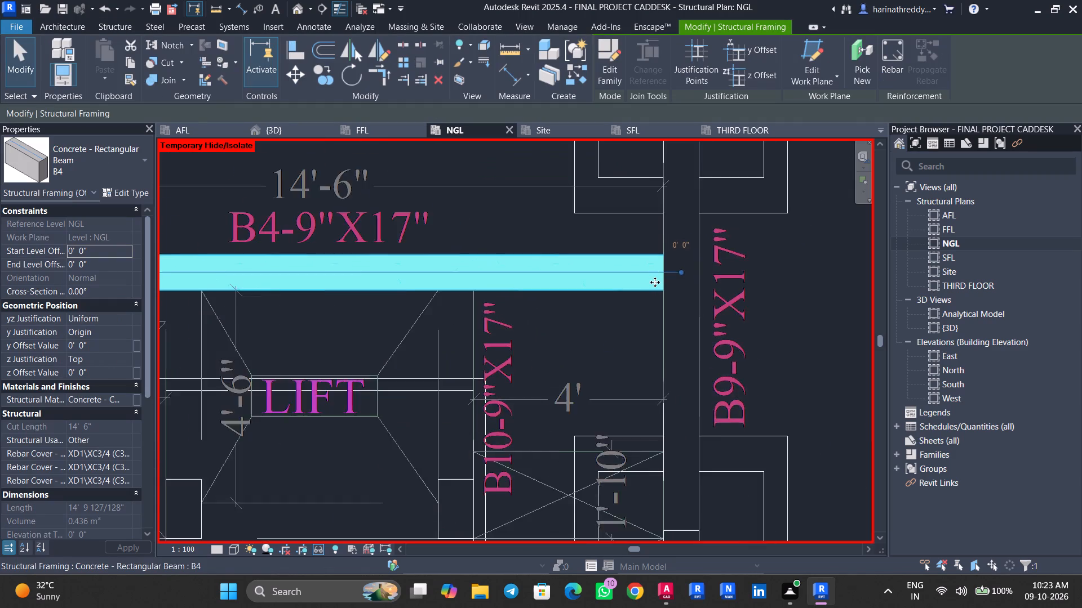
{"action": "scroll", "coordinate": [655, 282], "scroll_direction": "up", "scroll_amount": 1}
{"action": "scroll", "coordinate": [636, 360], "scroll_direction": "down", "scroll_amount": 3}
{"action": "middle_click_drag", "start_coordinate": [636, 360], "coordinate": [627, 325]}
{"action": "scroll", "coordinate": [636, 360], "scroll_direction": "up", "scroll_amount": 1}
{"action": "key", "text": "Escape"}
{"action": "key", "text": "Escape"}
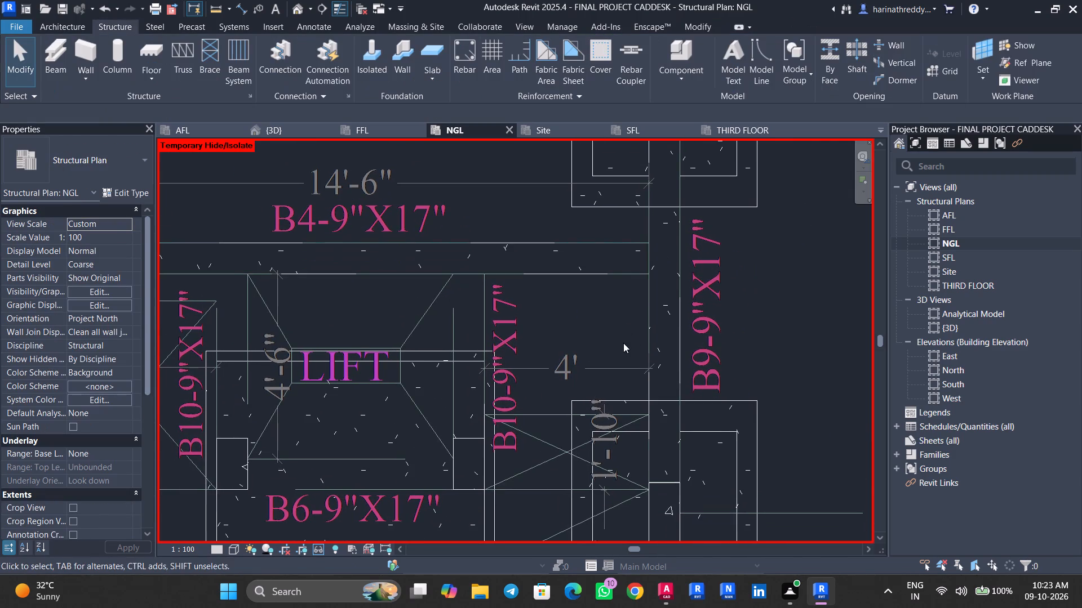
{"action": "middle_click_drag", "start_coordinate": [623, 343], "coordinate": [636, 271]}
{"action": "scroll", "coordinate": [476, 321], "scroll_direction": "down", "scroll_amount": 5}
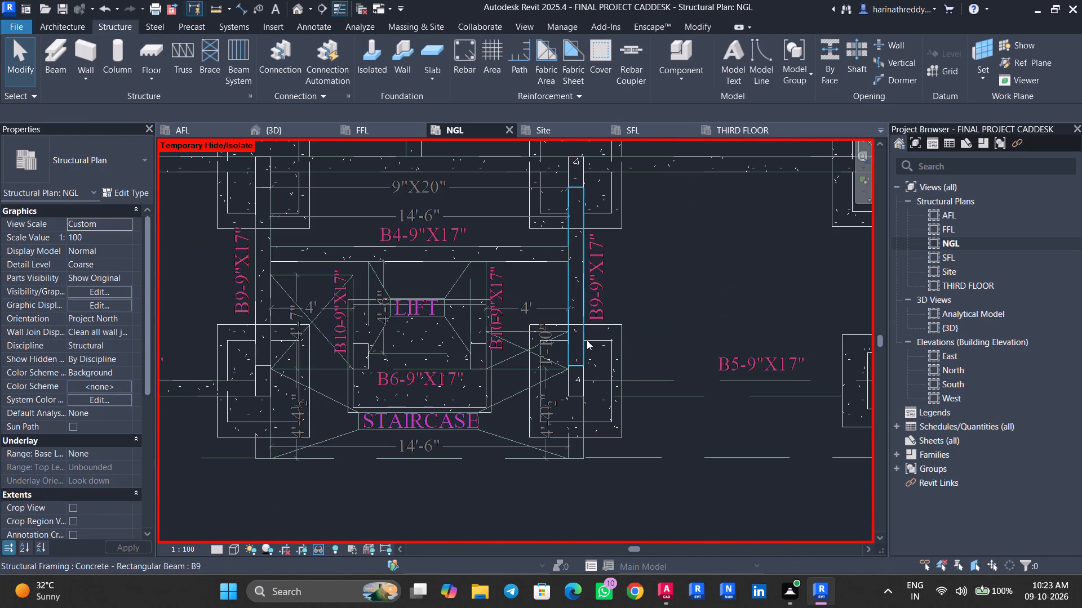
{"action": "scroll", "coordinate": [484, 307], "scroll_direction": "up", "scroll_amount": 4}
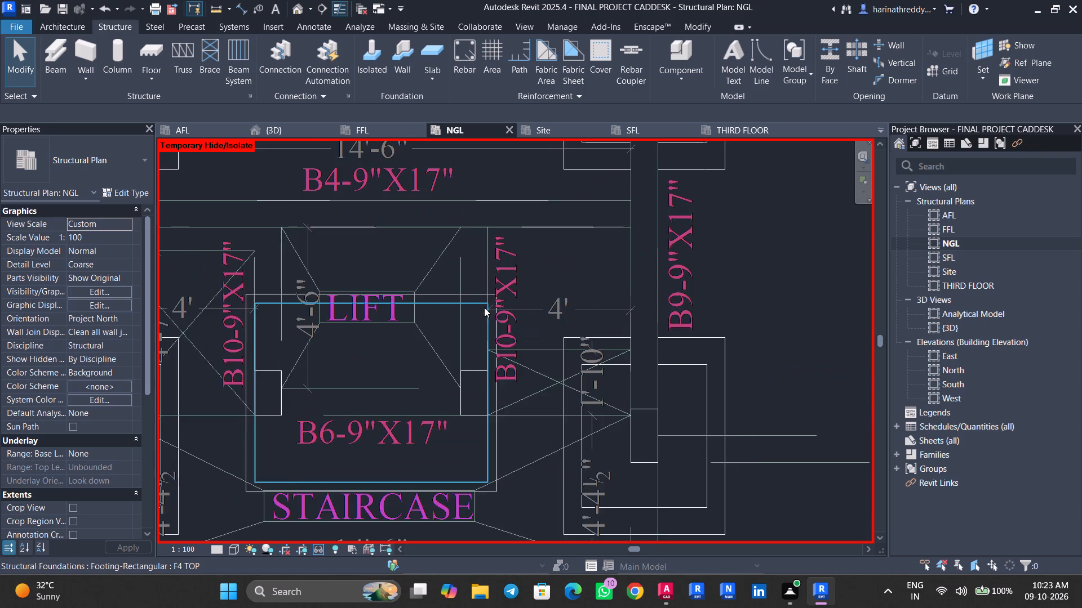
For beam placement at the lift, duplicate the B9 beam type as B10 and set its depth h to 17".
{"action": "middle_click_drag", "start_coordinate": [484, 307], "coordinate": [554, 311]}
{"action": "type", "text": "BM"}
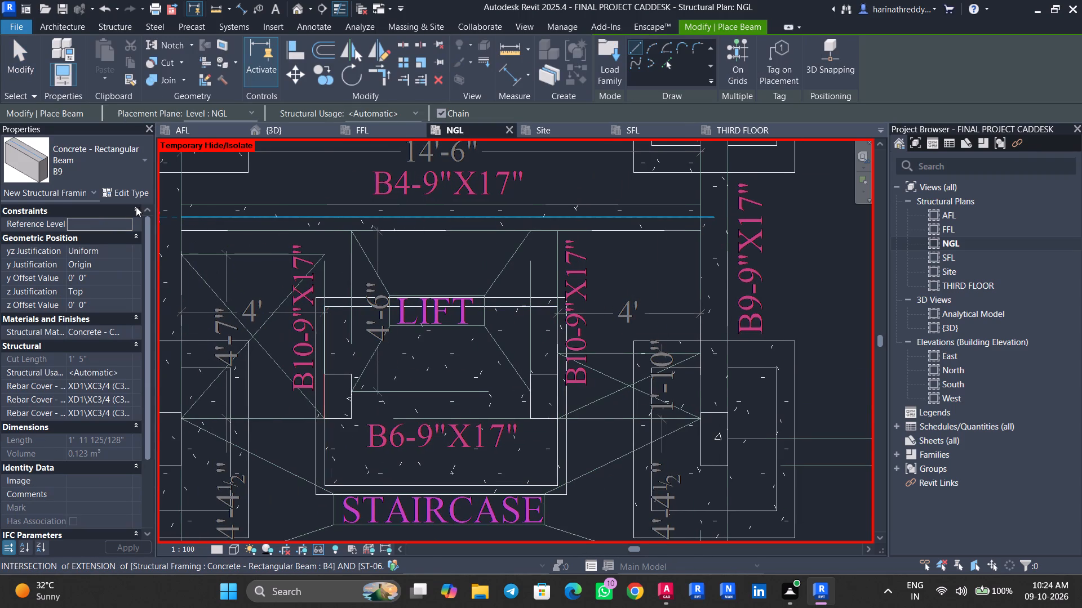
{"action": "left_click", "coordinate": [125, 193]}
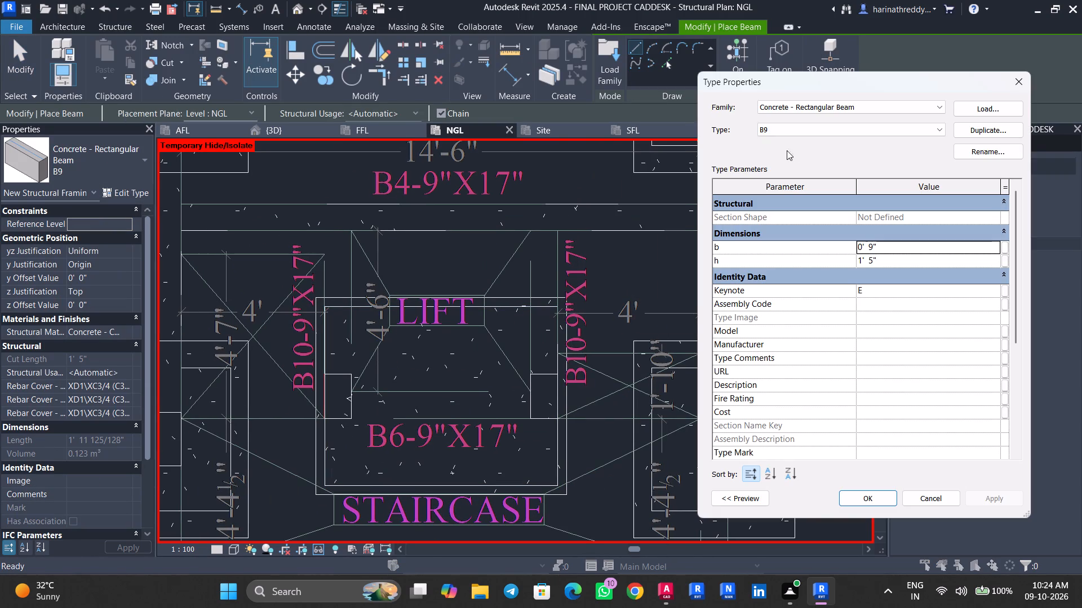
{"action": "left_click", "coordinate": [970, 127]}
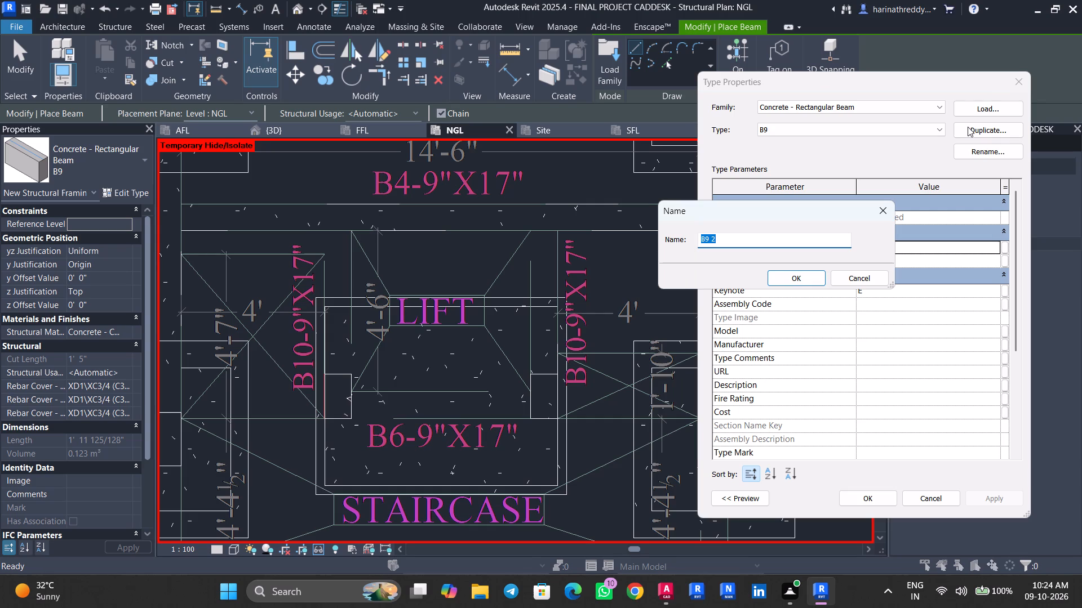
{"action": "type", "text": "B10"}
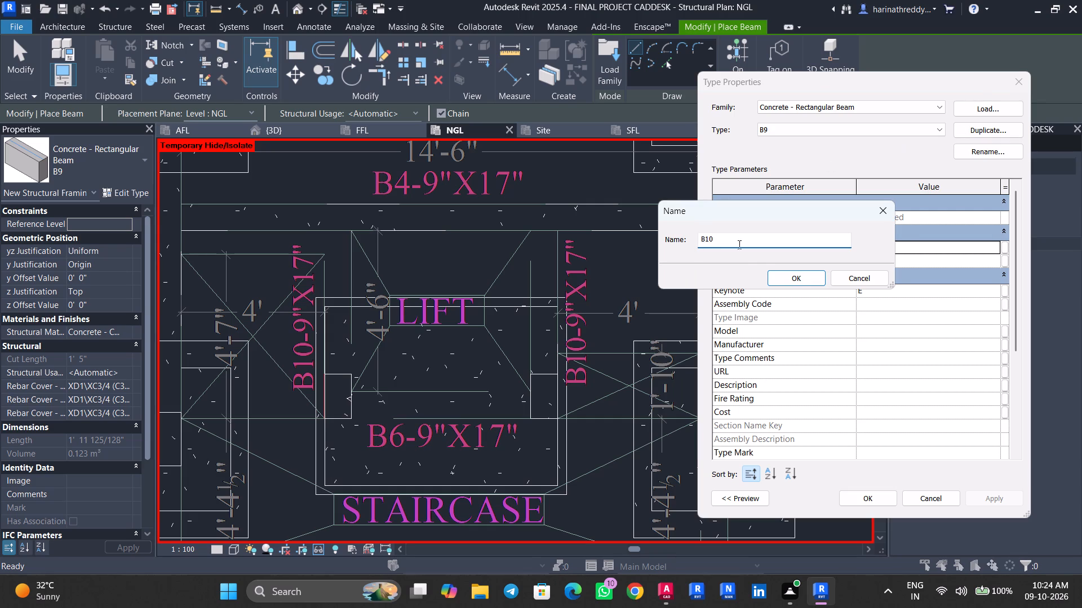
{"action": "left_click", "coordinate": [775, 274]}
{"action": "left_click", "coordinate": [925, 256]}
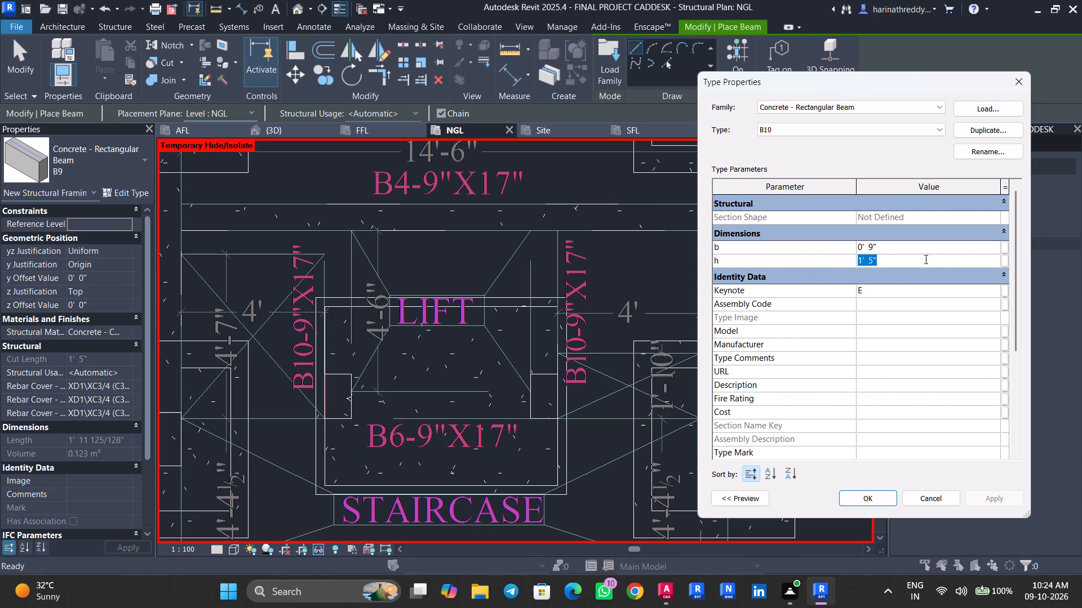
{"action": "key", "text": "1"}
{"action": "key", "text": "7"}
{"action": "key", "text": "shift+quotedbl"}
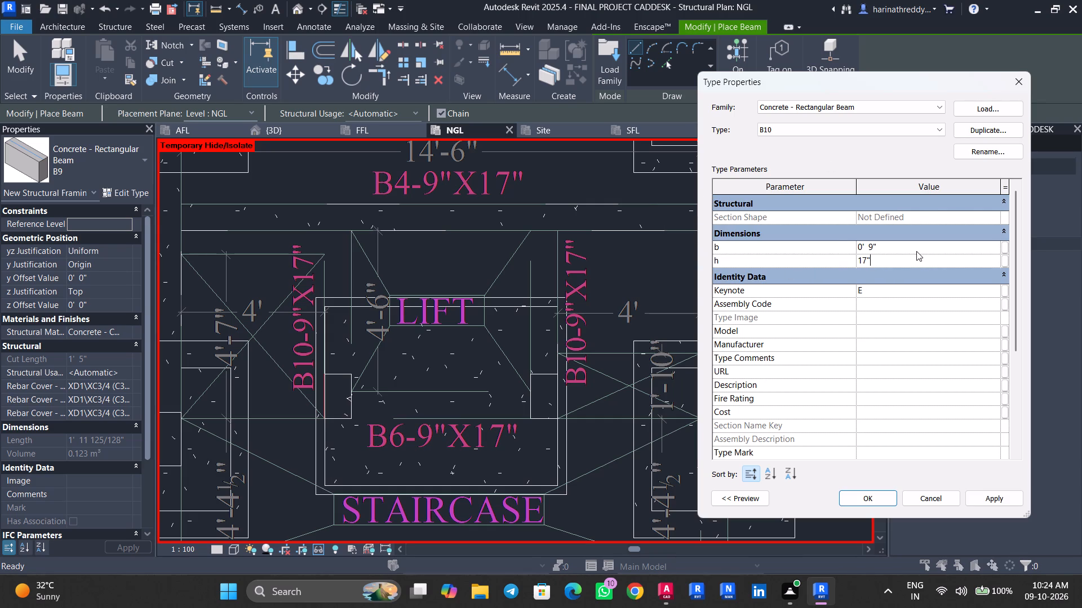
{"action": "key", "text": "Return"}
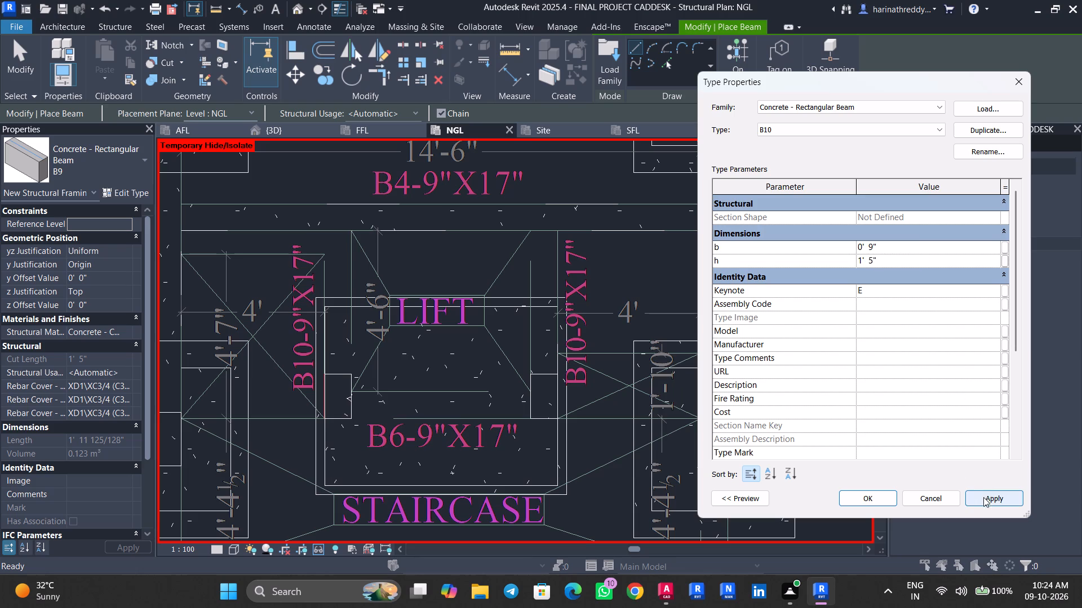
{"action": "left_click", "coordinate": [990, 499]}
{"action": "left_click", "coordinate": [855, 499]}
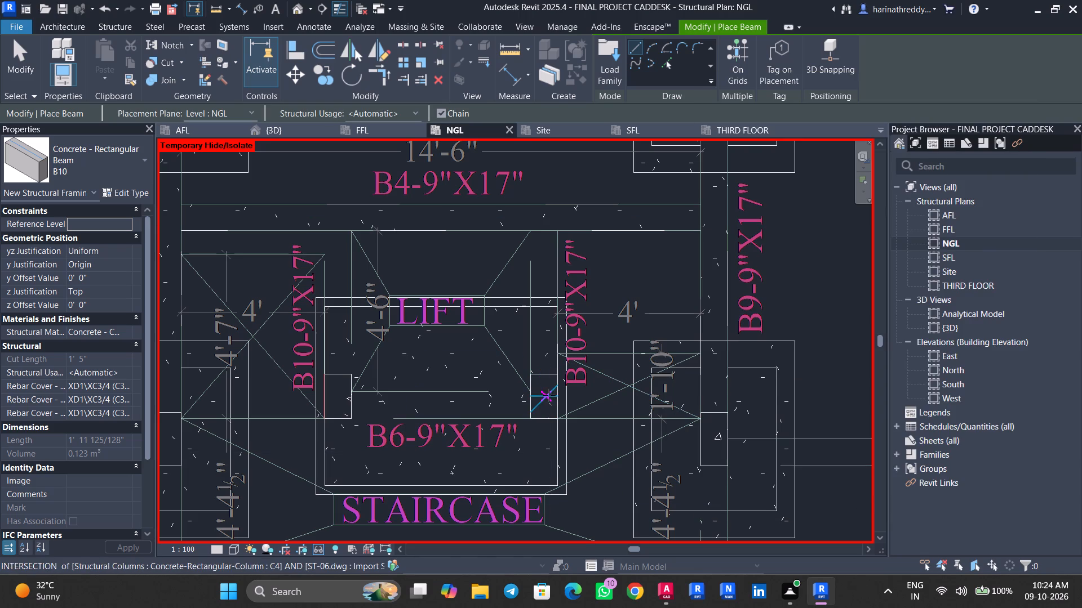
Draw the two B10 beams along the lift's sides, each from its C4 column to the B4 beam's centreline.
{"action": "left_click", "coordinate": [548, 395]}
{"action": "left_click", "coordinate": [544, 217]}
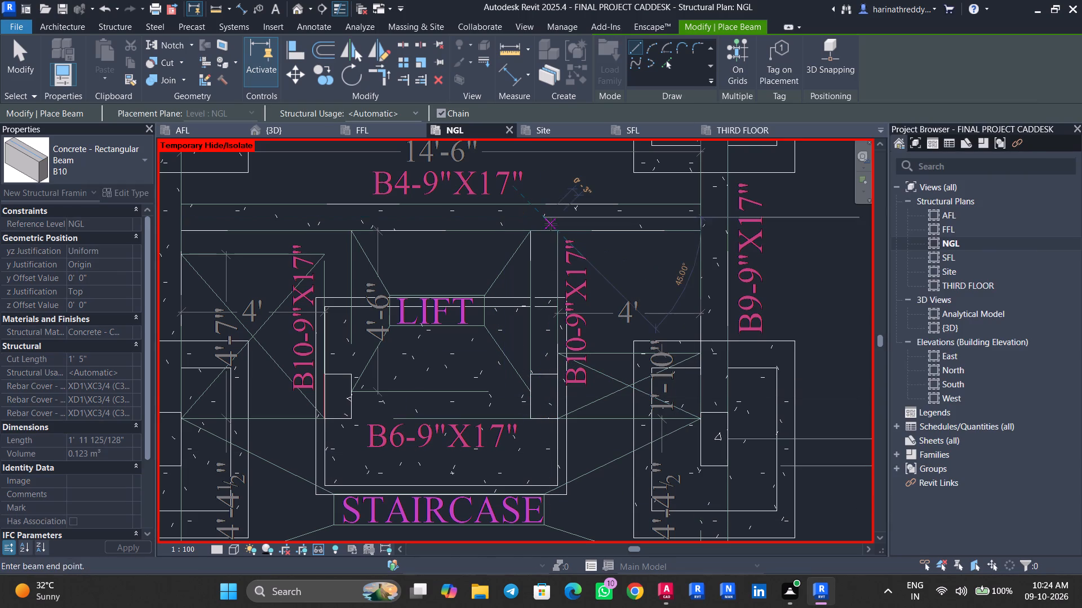
{"action": "key", "text": "Escape"}
{"action": "left_click", "coordinate": [336, 396]}
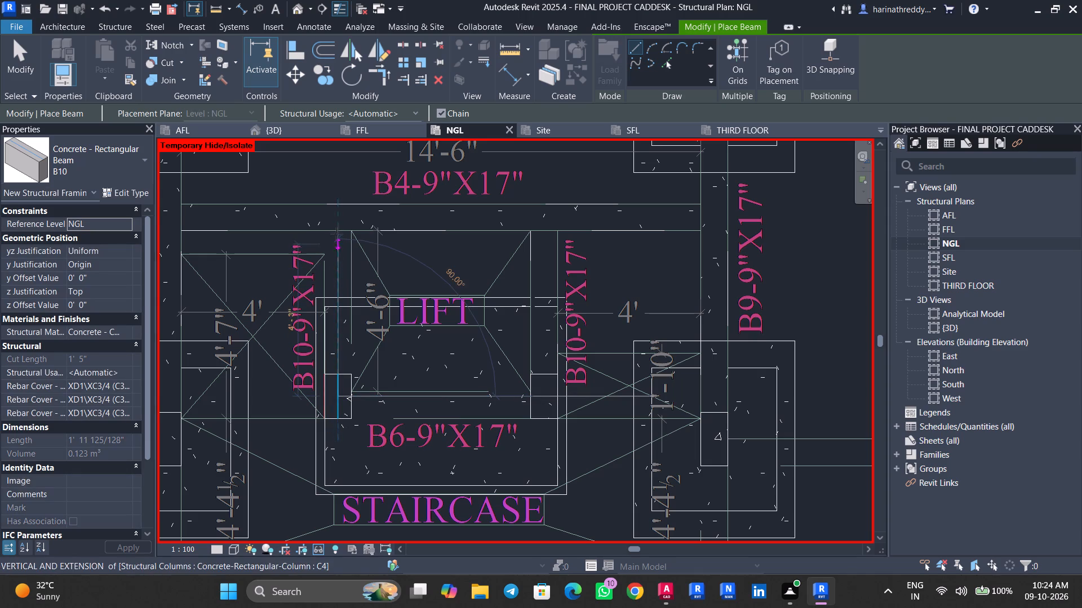
{"action": "left_click", "coordinate": [339, 223]}
{"action": "key", "text": "Escape"}
{"action": "key", "text": "Escape"}
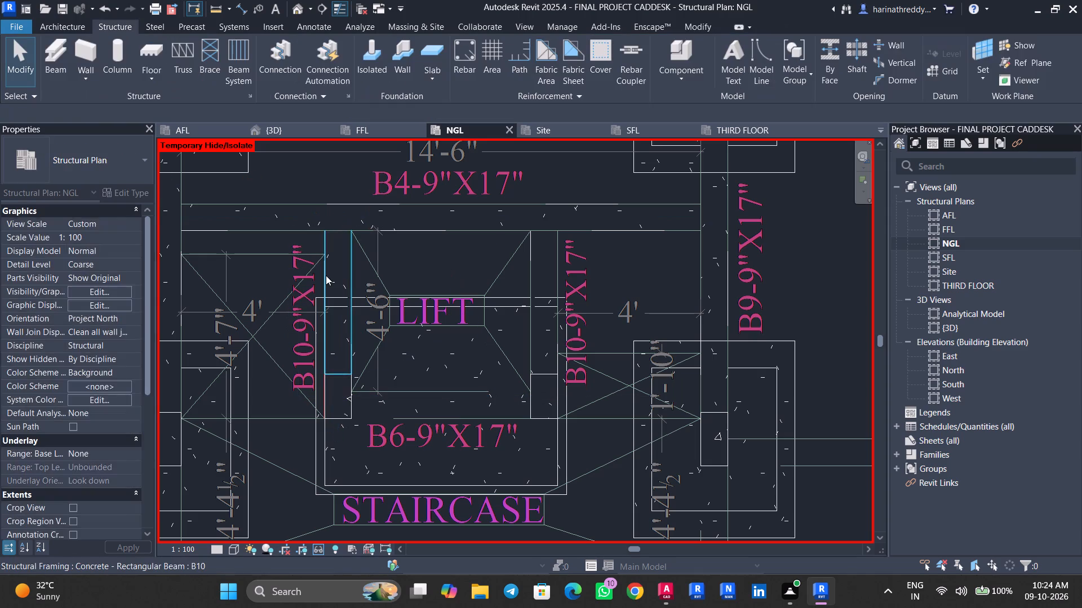
{"action": "left_click", "coordinate": [326, 275]}
{"action": "middle_click_drag", "start_coordinate": [381, 276], "coordinate": [400, 222]}
{"action": "key", "text": "Escape"}
{"action": "key", "text": "Escape"}
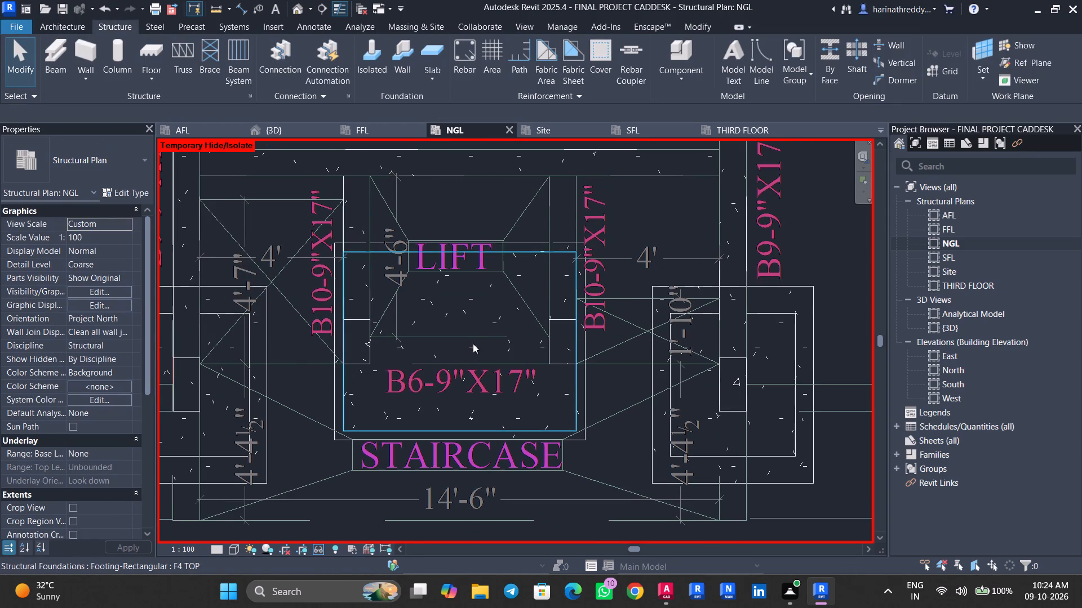
For the beam between the lift's C4 columns, duplicate the B10 beam type as B6 and set its depth h to 17".
{"action": "scroll", "coordinate": [279, 383], "scroll_direction": "up", "scroll_amount": 3}
{"action": "middle_click_drag", "start_coordinate": [279, 385], "coordinate": [388, 370]}
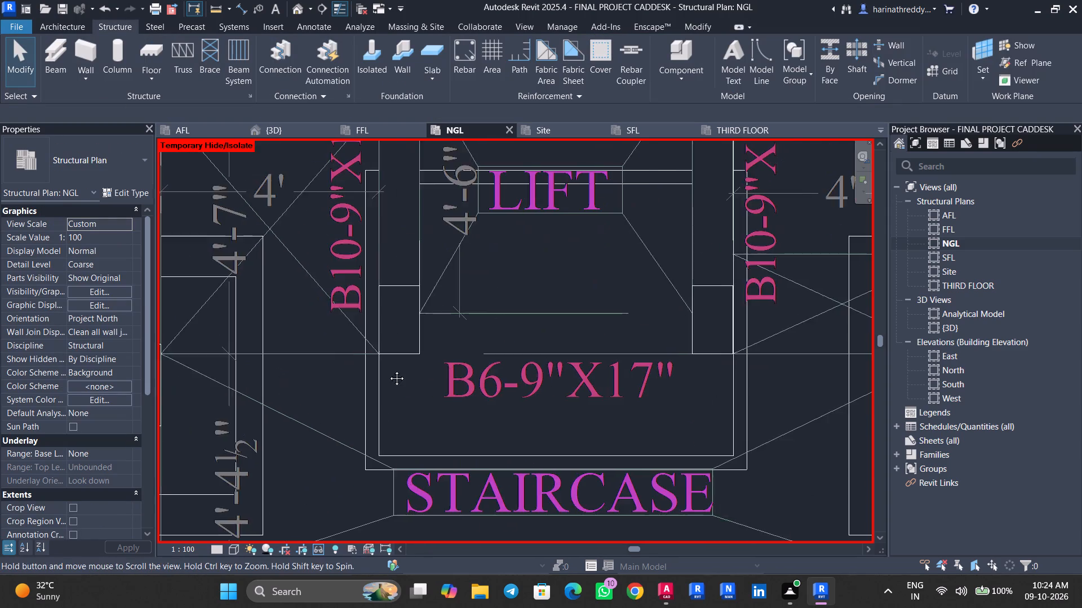
{"action": "middle_click_drag", "start_coordinate": [388, 370], "coordinate": [447, 369]}
{"action": "middle_click_drag", "start_coordinate": [445, 368], "coordinate": [365, 386]}
{"action": "scroll", "coordinate": [364, 386], "scroll_direction": "down", "scroll_amount": 4}
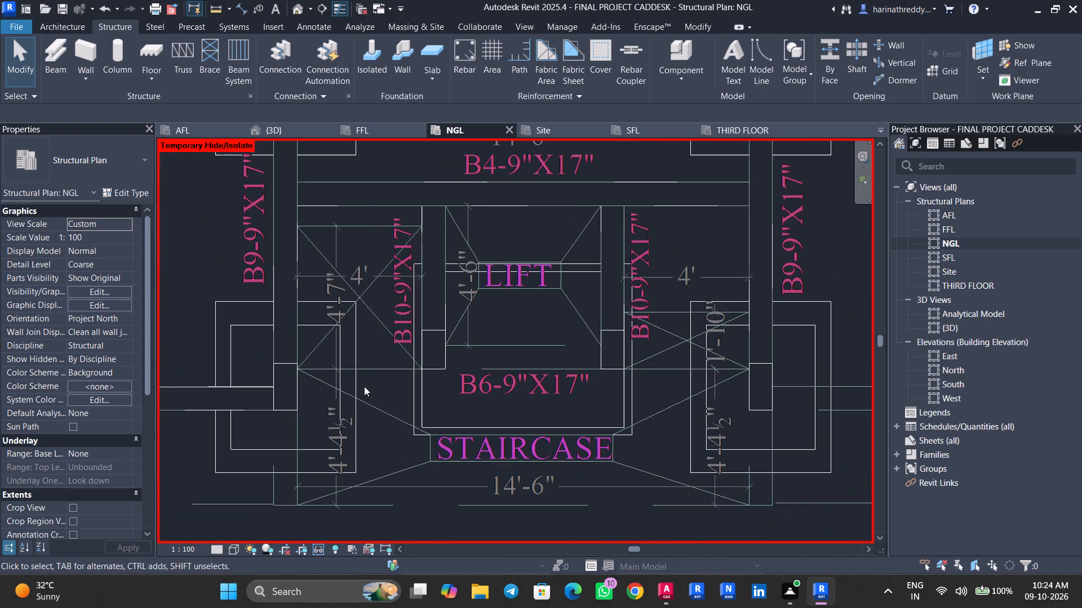
{"action": "middle_click_drag", "start_coordinate": [364, 386], "coordinate": [325, 387]}
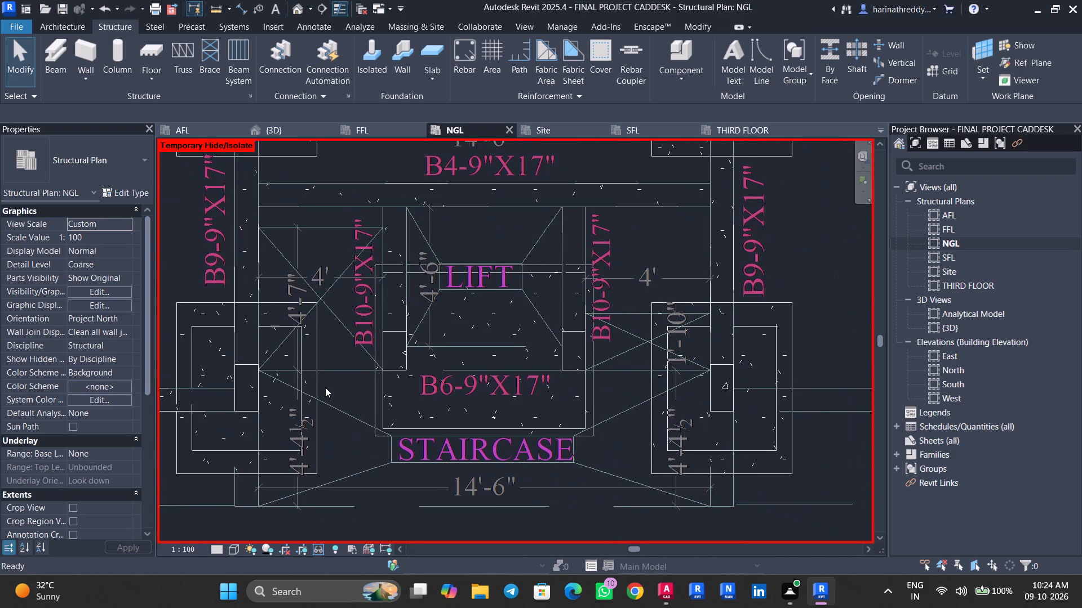
{"action": "type", "text": "BM"}
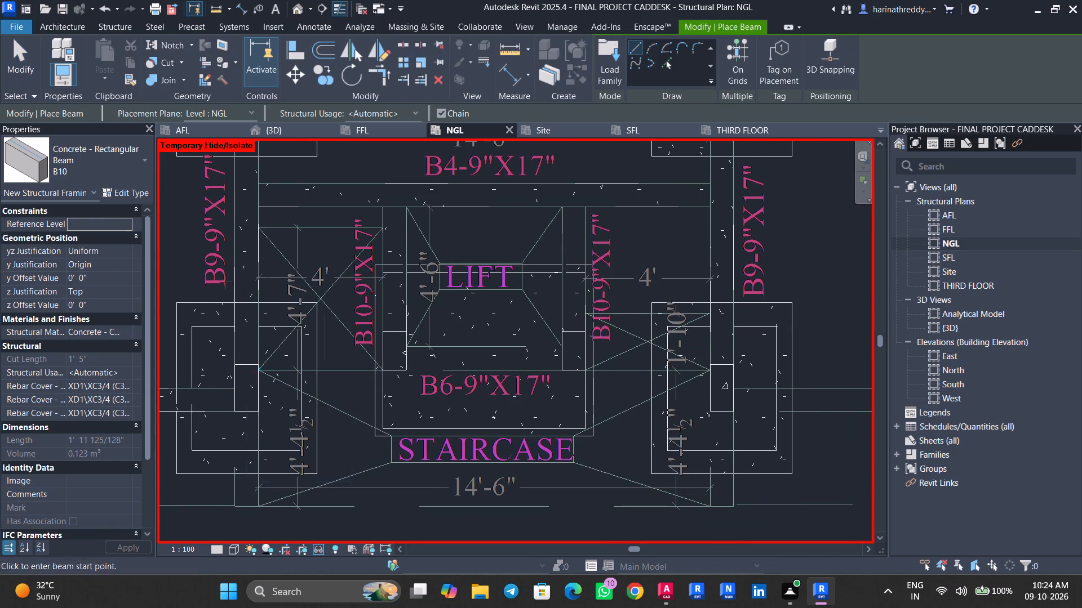
{"action": "left_click", "coordinate": [135, 194]}
{"action": "left_click", "coordinate": [960, 132]}
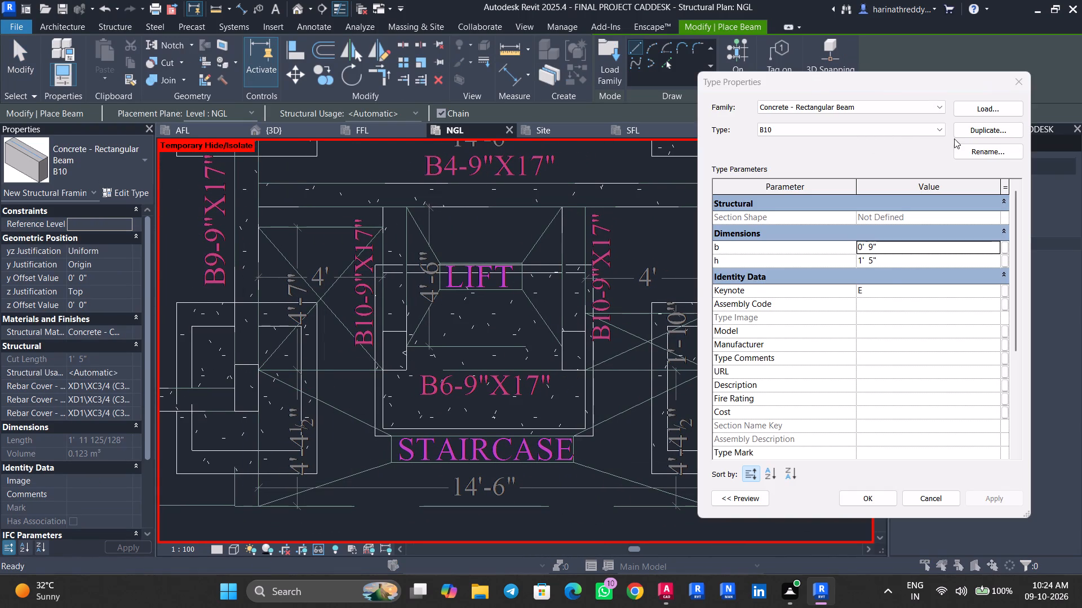
{"action": "key", "text": "b"}
{"action": "key", "text": "6"}
{"action": "left_click", "coordinate": [821, 285]}
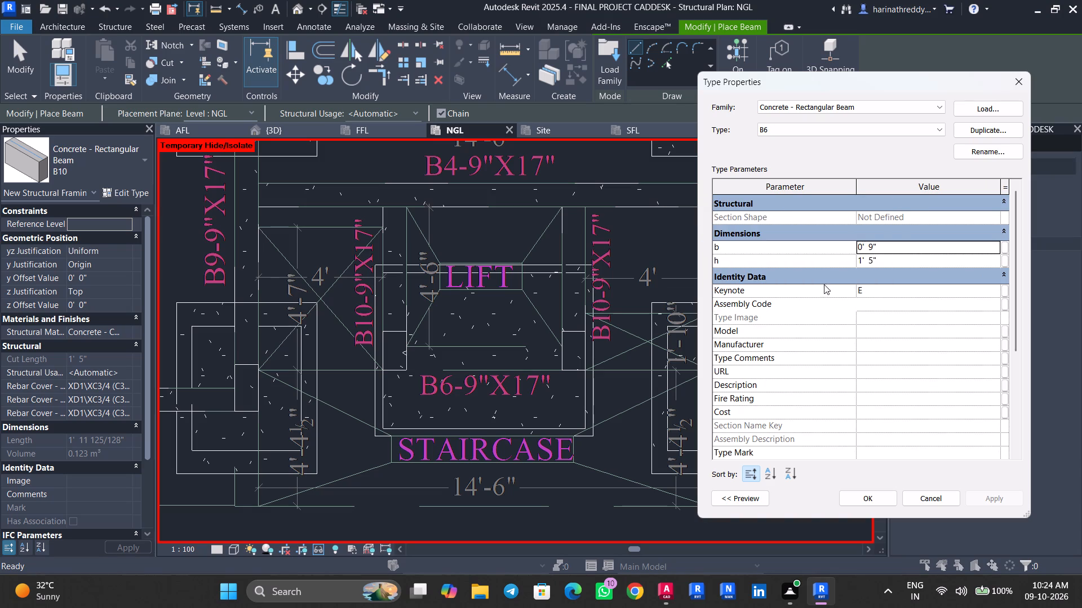
{"action": "left_click", "coordinate": [891, 265]}
{"action": "type", "text": "17\""}
{"action": "key", "text": "Return"}
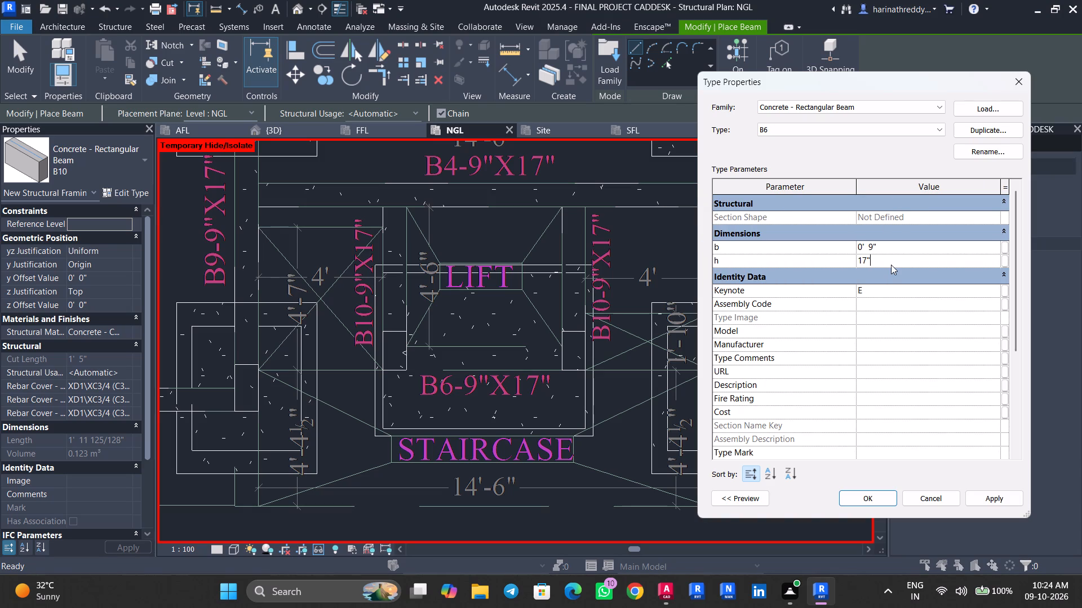
{"action": "left_click", "coordinate": [979, 499]}
{"action": "left_click", "coordinate": [857, 495]}
Draw the B6 beam horizontally between the two C4 columns below the lift.
{"action": "scroll", "coordinate": [409, 364], "scroll_direction": "up", "scroll_amount": 4}
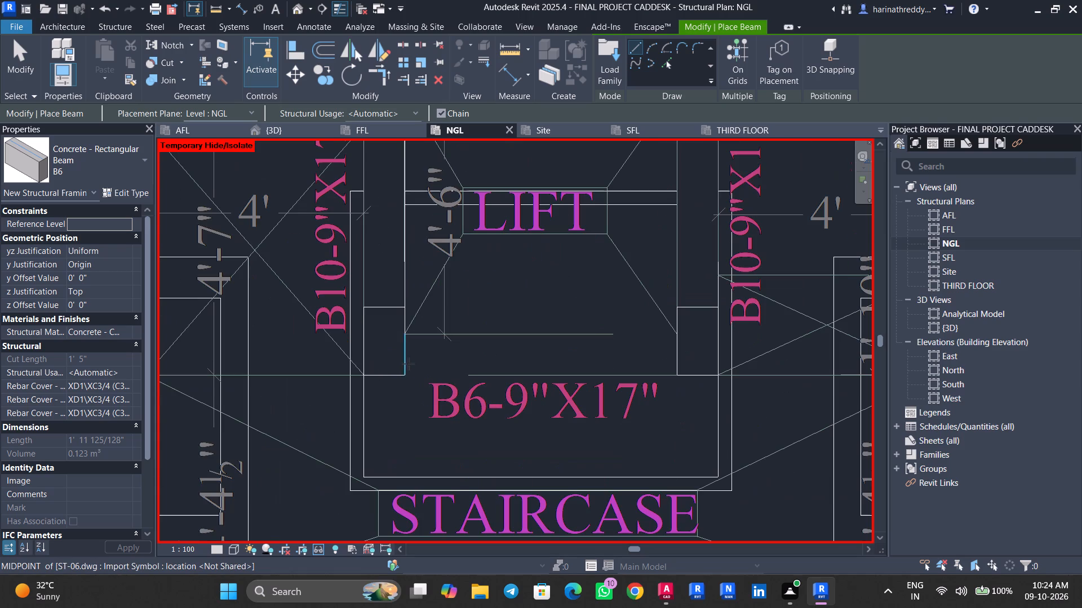
{"action": "left_click", "coordinate": [383, 351]}
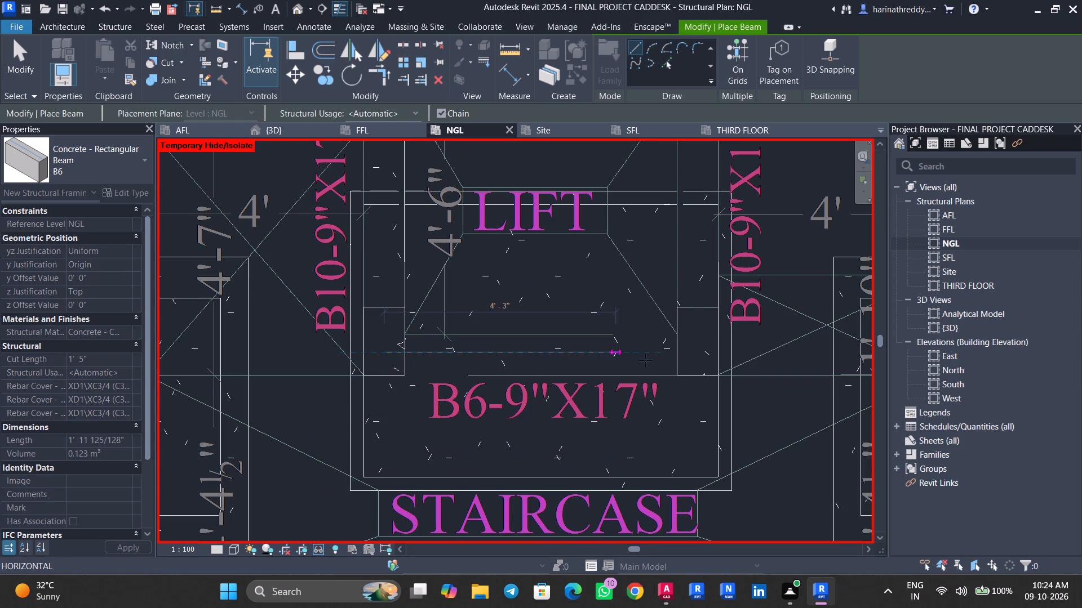
{"action": "left_click", "coordinate": [696, 354]}
{"action": "key", "text": "Escape"}
{"action": "key", "text": "Escape"}
{"action": "key", "text": "Escape"}
Align the upper edge of the B6 beam below the lift with its line in the ST-06 drawing.
{"action": "scroll", "coordinate": [474, 345], "scroll_direction": "up", "scroll_amount": 5}
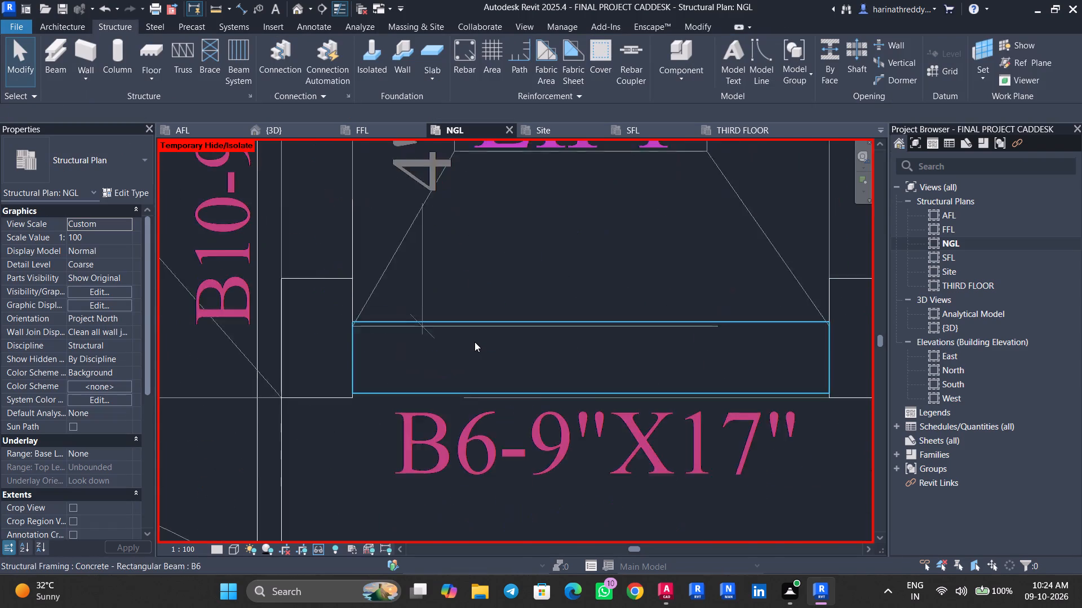
{"action": "scroll", "coordinate": [475, 342], "scroll_direction": "up", "scroll_amount": 4}
{"action": "scroll", "coordinate": [473, 342], "scroll_direction": "down", "scroll_amount": 1}
{"action": "type", "text": "AL"}
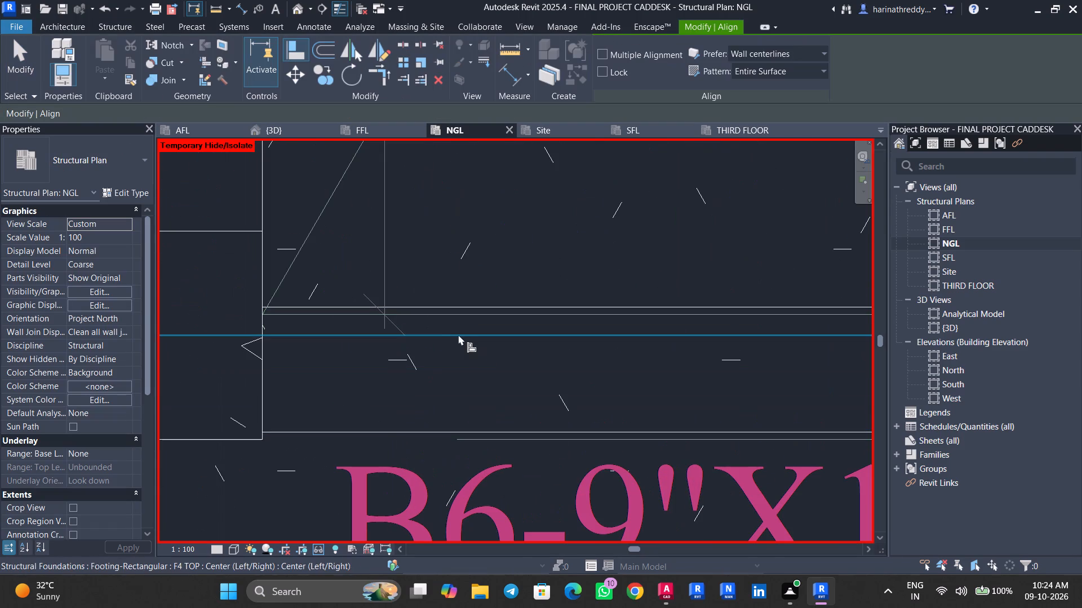
{"action": "scroll", "coordinate": [444, 316], "scroll_direction": "up", "scroll_amount": 4}
{"action": "key", "text": "Tab"}
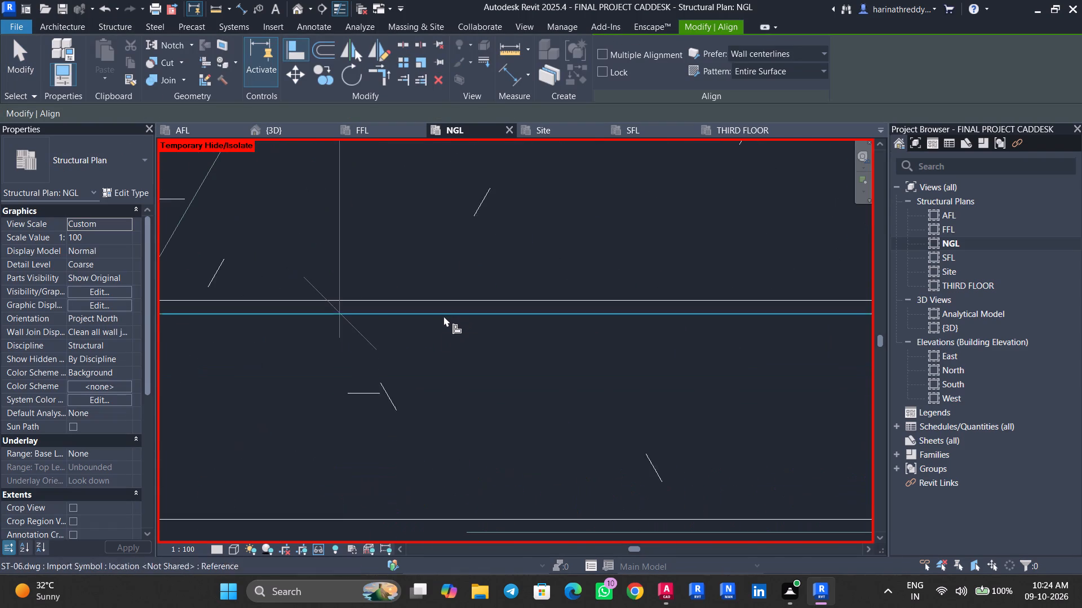
{"action": "left_click", "coordinate": [444, 316]}
{"action": "left_click", "coordinate": [453, 298]}
{"action": "scroll", "coordinate": [451, 299], "scroll_direction": "down", "scroll_amount": 9}
{"action": "key", "text": "Escape"}
{"action": "key", "text": "Escape"}
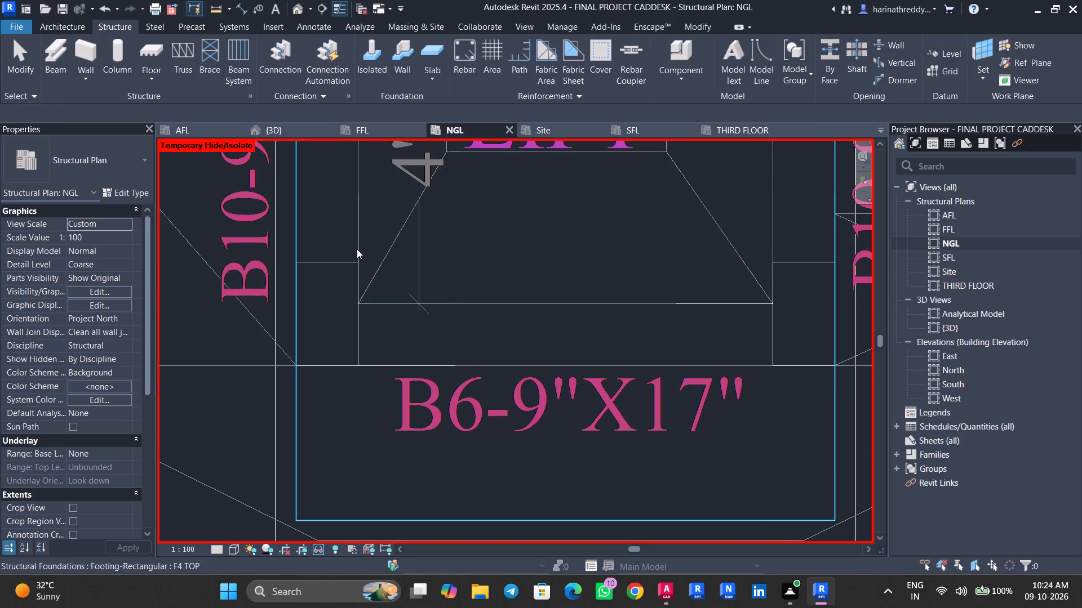
Examine the beams around the lift and their connections at the C4 columns.
{"action": "scroll", "coordinate": [354, 245], "scroll_direction": "up", "scroll_amount": 6}
{"action": "scroll", "coordinate": [322, 198], "scroll_direction": "down", "scroll_amount": 1}
{"action": "scroll", "coordinate": [322, 198], "scroll_direction": "up", "scroll_amount": 3}
{"action": "middle_click_drag", "start_coordinate": [323, 197], "coordinate": [385, 391]}
{"action": "scroll", "coordinate": [385, 363], "scroll_direction": "down", "scroll_amount": 1}
{"action": "scroll", "coordinate": [385, 363], "scroll_direction": "up", "scroll_amount": 1}
{"action": "scroll", "coordinate": [385, 363], "scroll_direction": "down", "scroll_amount": 1}
{"action": "scroll", "coordinate": [385, 363], "scroll_direction": "up", "scroll_amount": 1}
{"action": "scroll", "coordinate": [385, 363], "scroll_direction": "down", "scroll_amount": 13}
{"action": "middle_click_drag", "start_coordinate": [521, 357], "coordinate": [401, 281]}
{"action": "middle_click_drag", "start_coordinate": [438, 317], "coordinate": [482, 269]}
{"action": "scroll", "coordinate": [532, 355], "scroll_direction": "down", "scroll_amount": 2}
{"action": "middle_click_drag", "start_coordinate": [534, 375], "coordinate": [561, 337]}
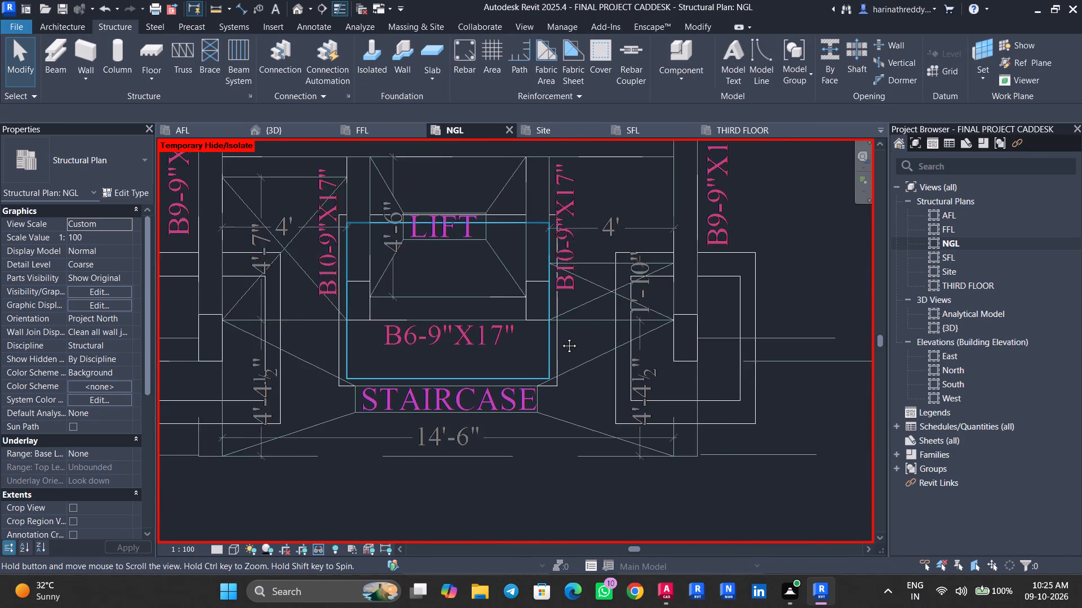
{"action": "middle_click_drag", "start_coordinate": [561, 337], "coordinate": [582, 307]}
Draw a vertical B9 beam about 3'-9" long from the C2 column left of the staircase down to the drawing's end line.
{"action": "scroll", "coordinate": [370, 405], "scroll_direction": "down", "scroll_amount": 2}
{"action": "middle_click_drag", "start_coordinate": [384, 406], "coordinate": [500, 387]}
{"action": "middle_click_drag", "start_coordinate": [508, 391], "coordinate": [615, 375]}
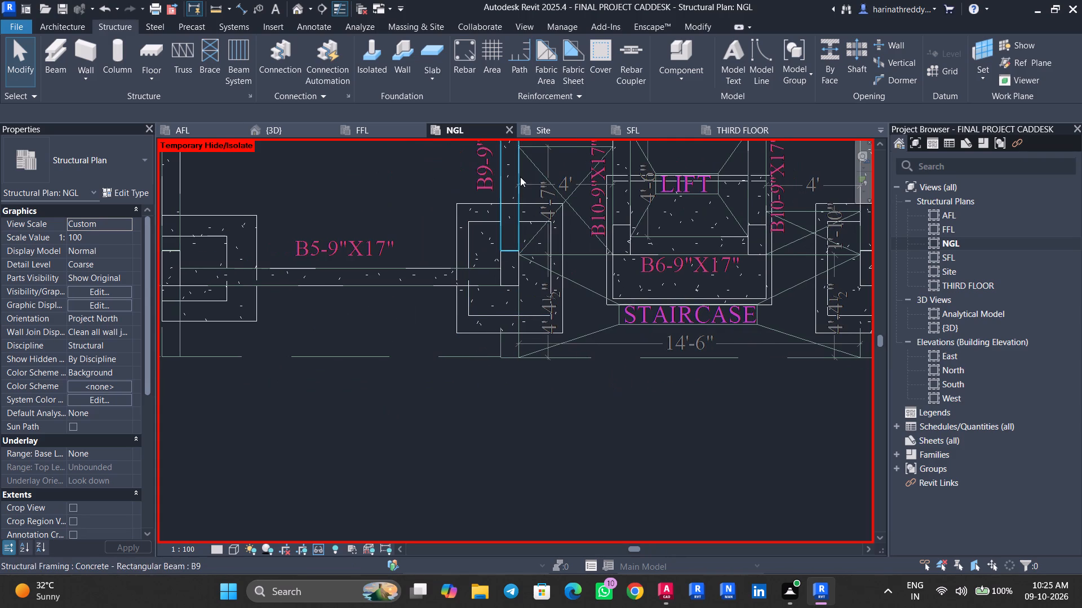
{"action": "left_click", "coordinate": [520, 177]}
{"action": "middle_click_drag", "start_coordinate": [609, 388], "coordinate": [422, 418]}
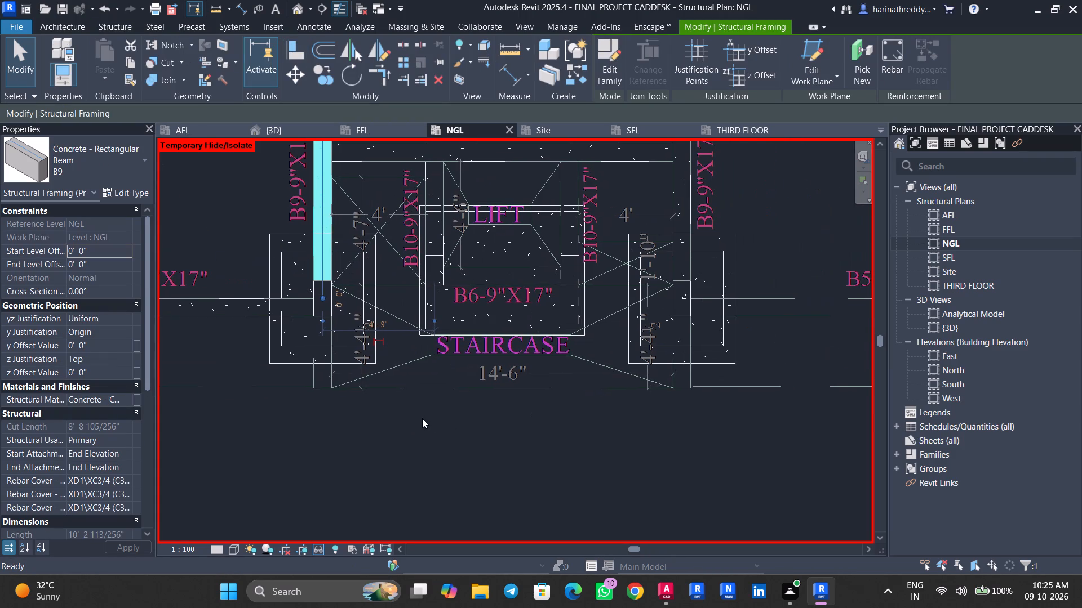
{"action": "type", "text": "CS"}
{"action": "scroll", "coordinate": [327, 306], "scroll_direction": "up", "scroll_amount": 2}
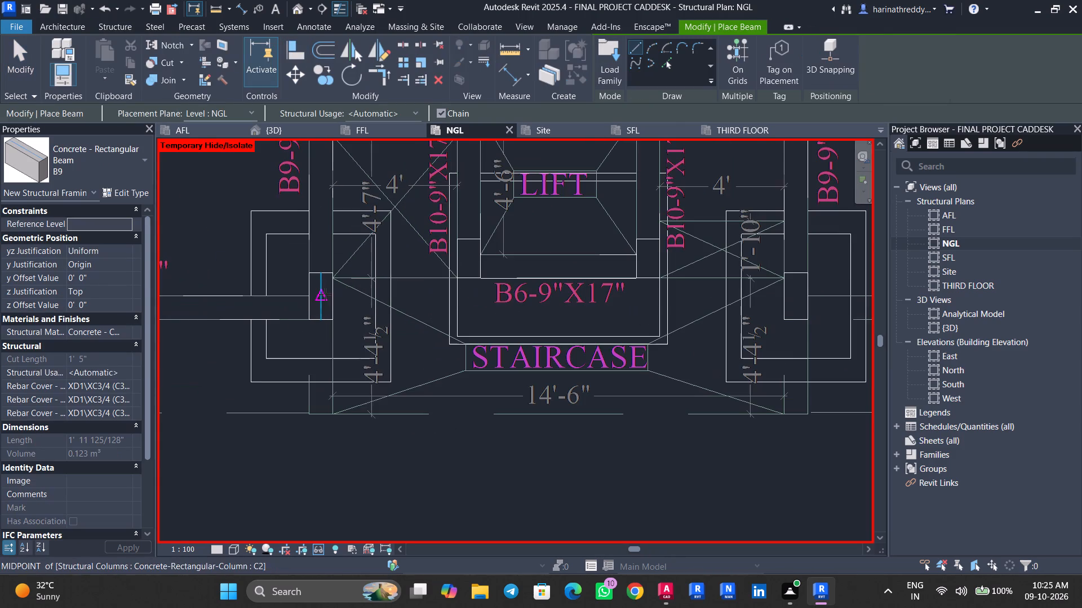
{"action": "left_click", "coordinate": [322, 295]}
{"action": "scroll", "coordinate": [318, 404], "scroll_direction": "up", "scroll_amount": 9}
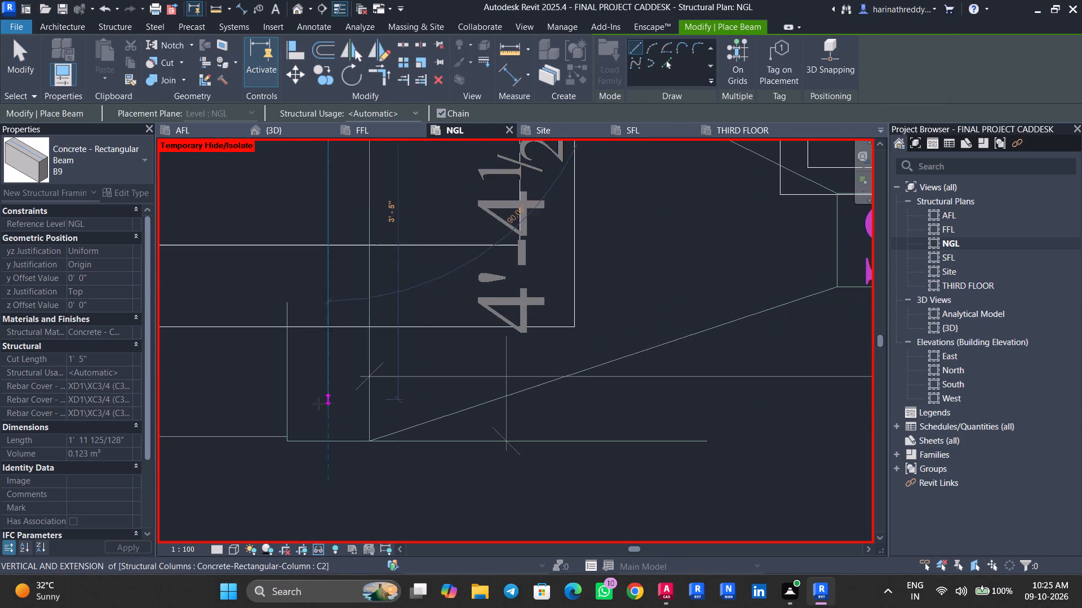
{"action": "left_click", "coordinate": [330, 439]}
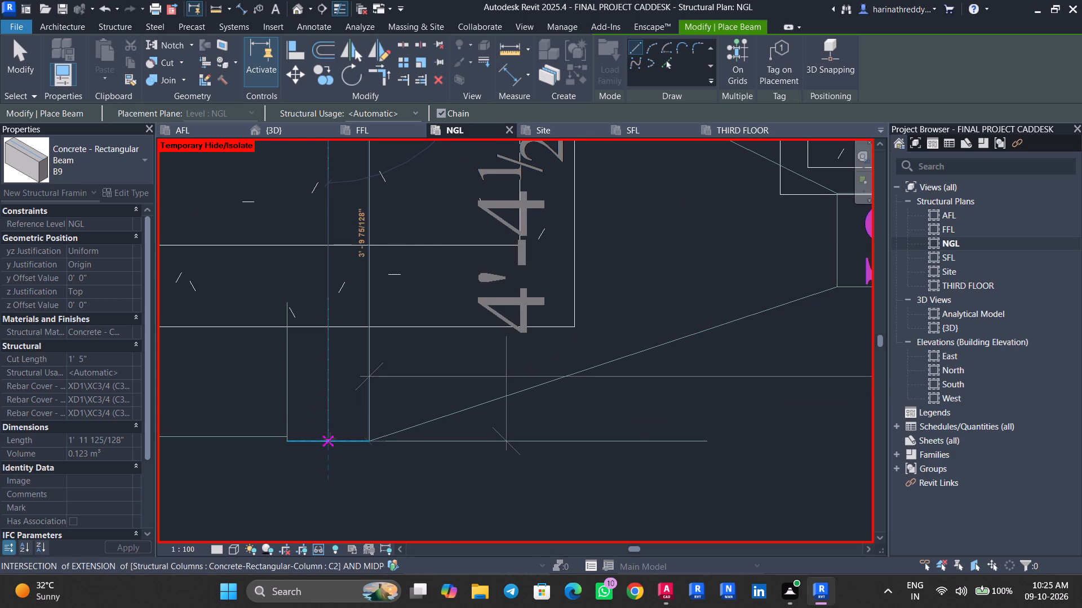
{"action": "key", "text": "Escape"}
{"action": "key", "text": "Escape"}
Align the lower end of this short B9 beam with the end line in the ST-06 drawing.
{"action": "scroll", "coordinate": [341, 479], "scroll_direction": "up", "scroll_amount": 4}
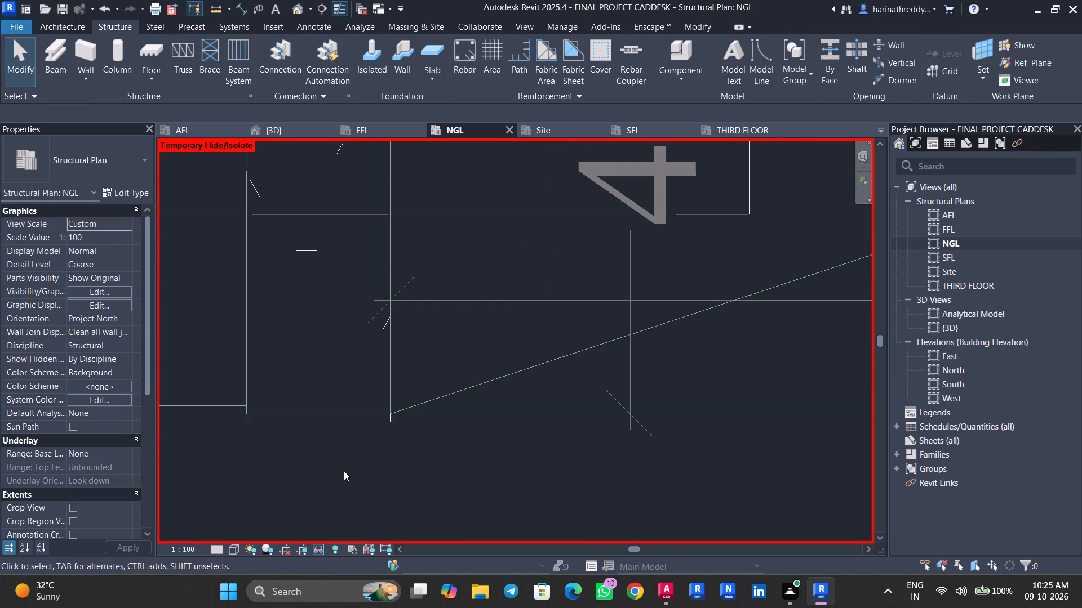
{"action": "type", "text": "AL"}
{"action": "scroll", "coordinate": [277, 414], "scroll_direction": "up", "scroll_amount": 4}
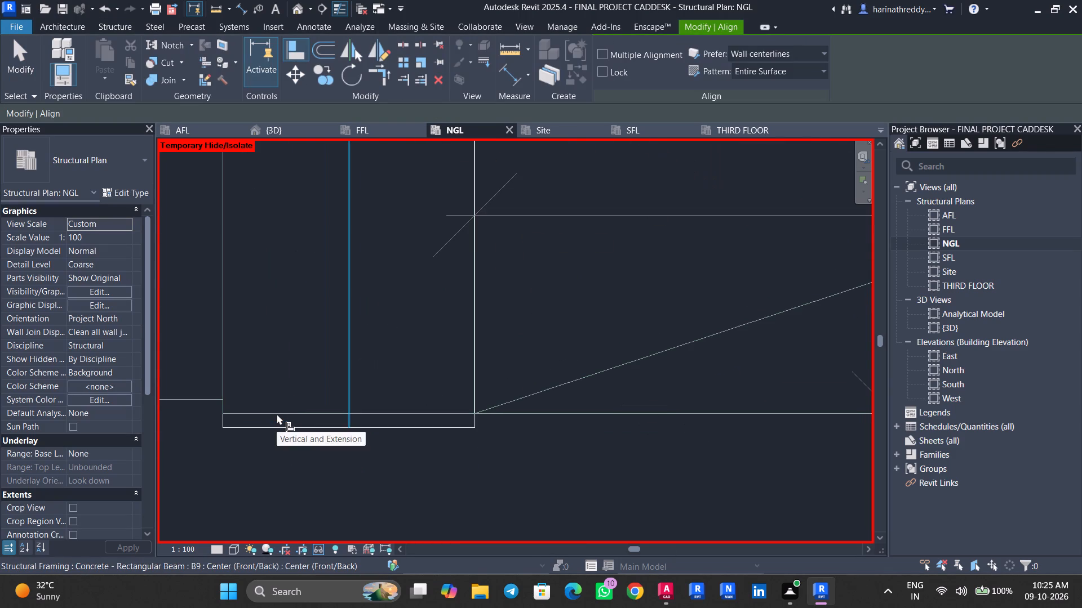
{"action": "key", "text": "Tab"}
{"action": "left_click", "coordinate": [277, 414]}
{"action": "left_click", "coordinate": [283, 423]}
{"action": "key", "text": "Escape"}
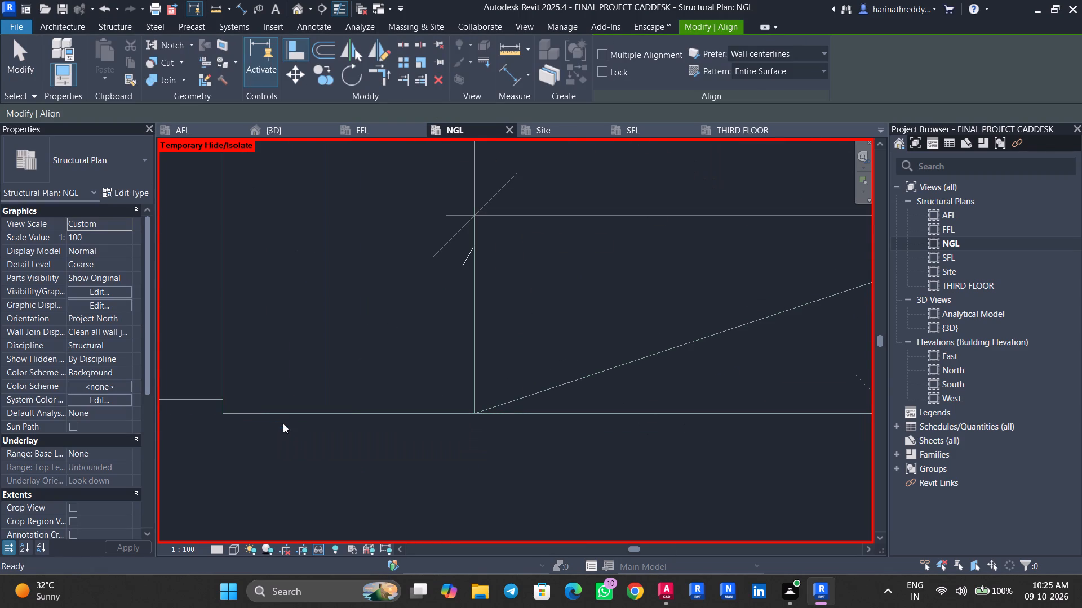
{"action": "key", "text": "Escape"}
Inspect the short B9 beam left of the staircase and its connection to the C2 column.
{"action": "left_click", "coordinate": [350, 373]}
{"action": "scroll", "coordinate": [355, 372], "scroll_direction": "down", "scroll_amount": 3}
{"action": "middle_click_drag", "start_coordinate": [435, 223], "coordinate": [467, 485]}
{"action": "key", "text": "Escape"}
{"action": "key", "text": "Escape"}
{"action": "scroll", "coordinate": [323, 137], "scroll_direction": "up", "scroll_amount": 11}
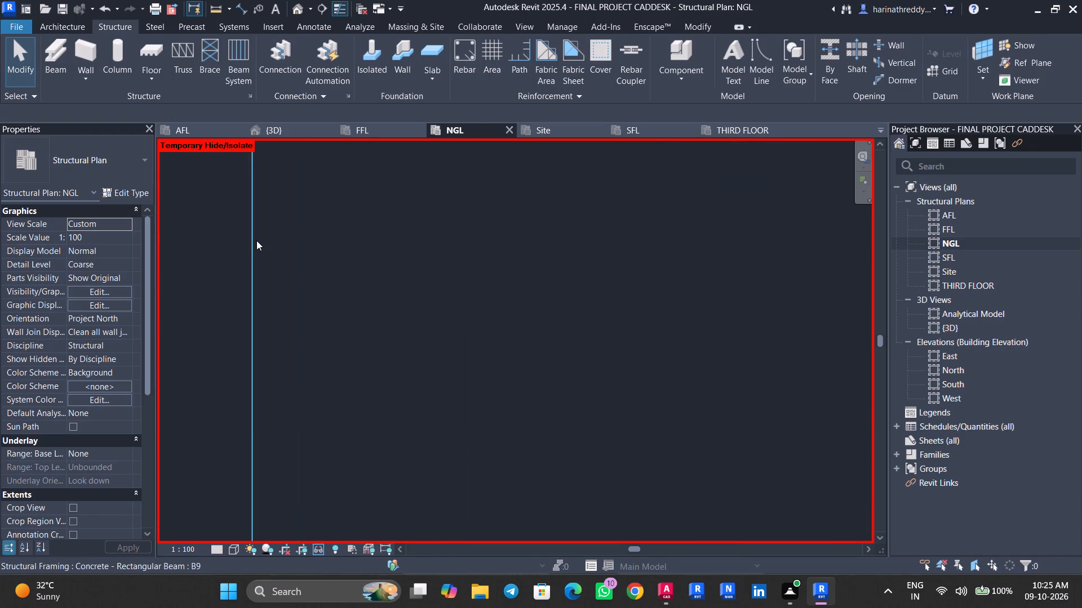
{"action": "scroll", "coordinate": [256, 240], "scroll_direction": "down", "scroll_amount": 17}
{"action": "left_click", "coordinate": [267, 236]}
{"action": "middle_click_drag", "start_coordinate": [407, 234], "coordinate": [264, 330]}
{"action": "scroll", "coordinate": [264, 318], "scroll_direction": "down", "scroll_amount": 7}
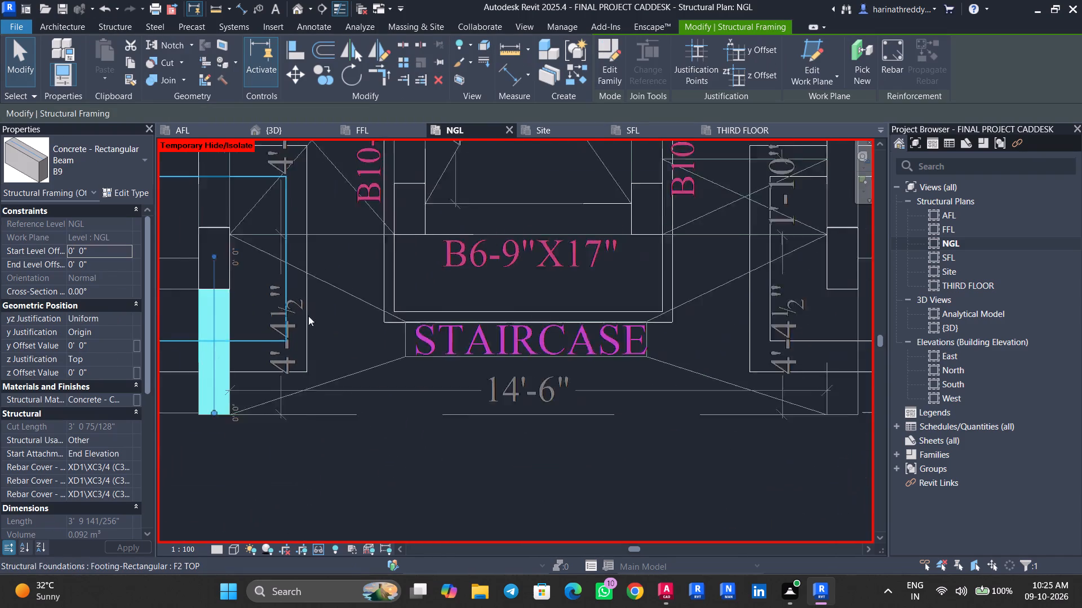
{"action": "middle_click_drag", "start_coordinate": [377, 311], "coordinate": [282, 318]}
{"action": "key", "text": "Escape"}
Draw a matching vertical B9 beam about 3'-5" long downward from the C2 column right of the staircase.
{"action": "middle_click_drag", "start_coordinate": [523, 260], "coordinate": [376, 317]}
{"action": "left_click", "coordinate": [537, 235]}
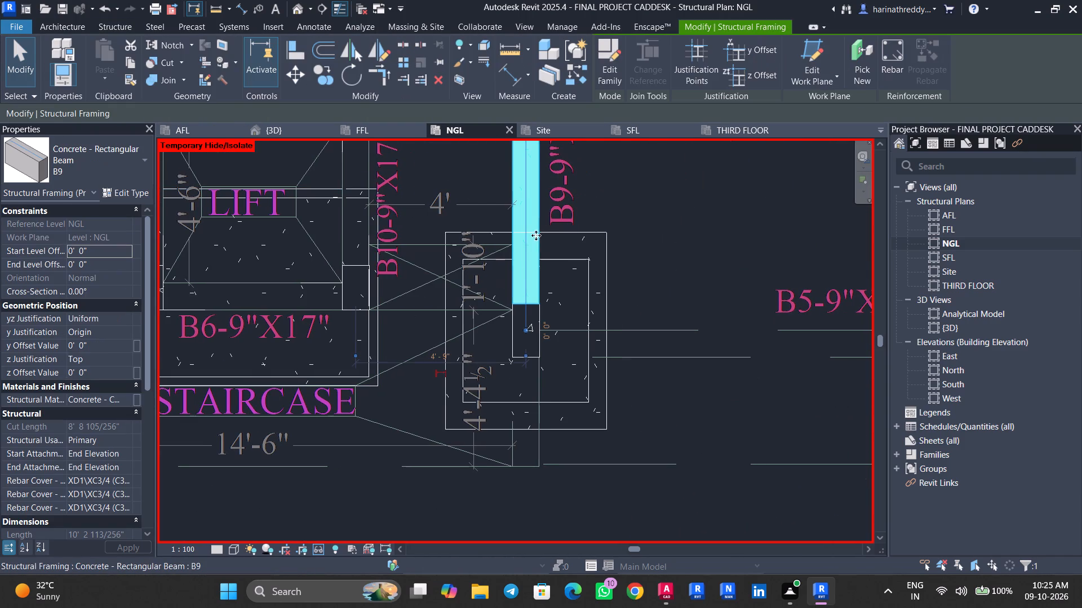
{"action": "type", "text": "CS"}
{"action": "left_click", "coordinate": [527, 330]}
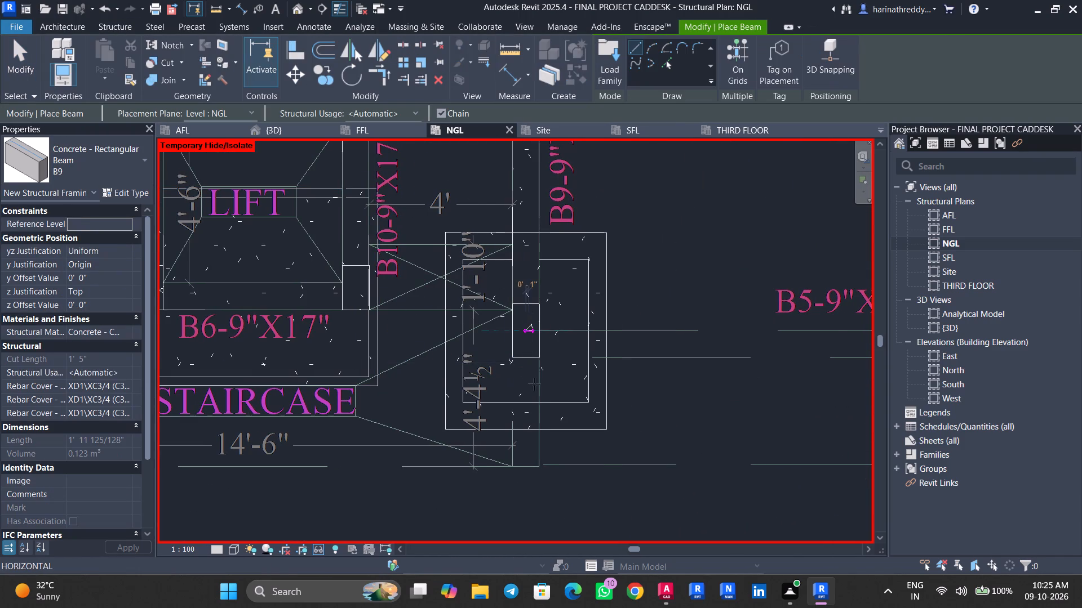
{"action": "scroll", "coordinate": [525, 452], "scroll_direction": "up", "scroll_amount": 7}
{"action": "scroll", "coordinate": [525, 452], "scroll_direction": "down", "scroll_amount": 1}
{"action": "scroll", "coordinate": [525, 452], "scroll_direction": "up", "scroll_amount": 1}
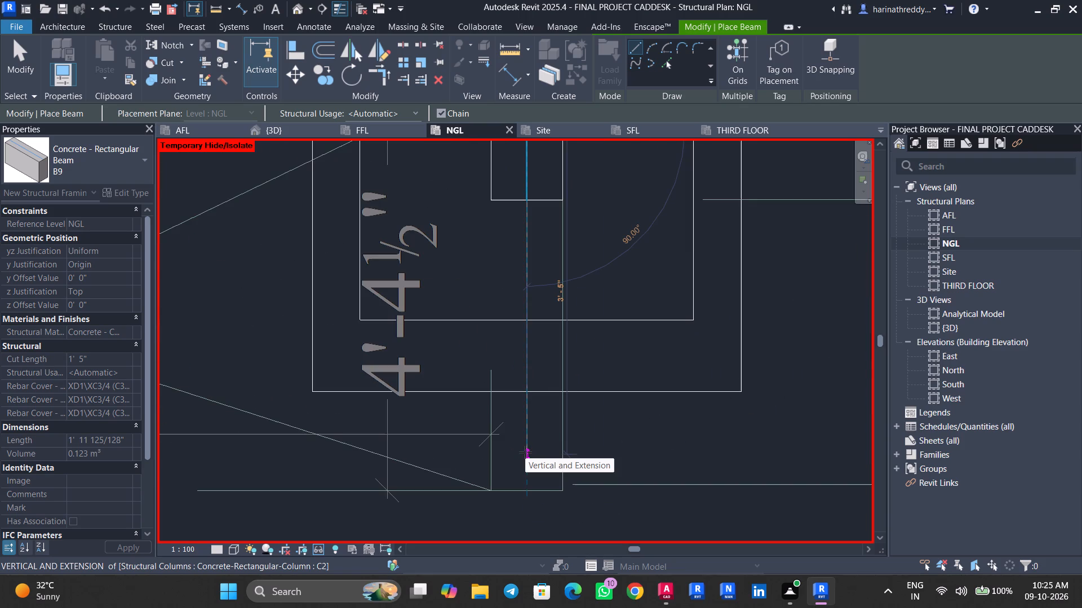
{"action": "left_click", "coordinate": [524, 451]}
{"action": "key", "text": "Escape"}
{"action": "key", "text": "Escape"}
{"action": "key", "text": "Escape"}
Draw a horizontal B9 beam about 15'-3" long below the staircase, joining the lower ends of the two short B9 beams.
{"action": "scroll", "coordinate": [526, 446], "scroll_direction": "up", "scroll_amount": 4}
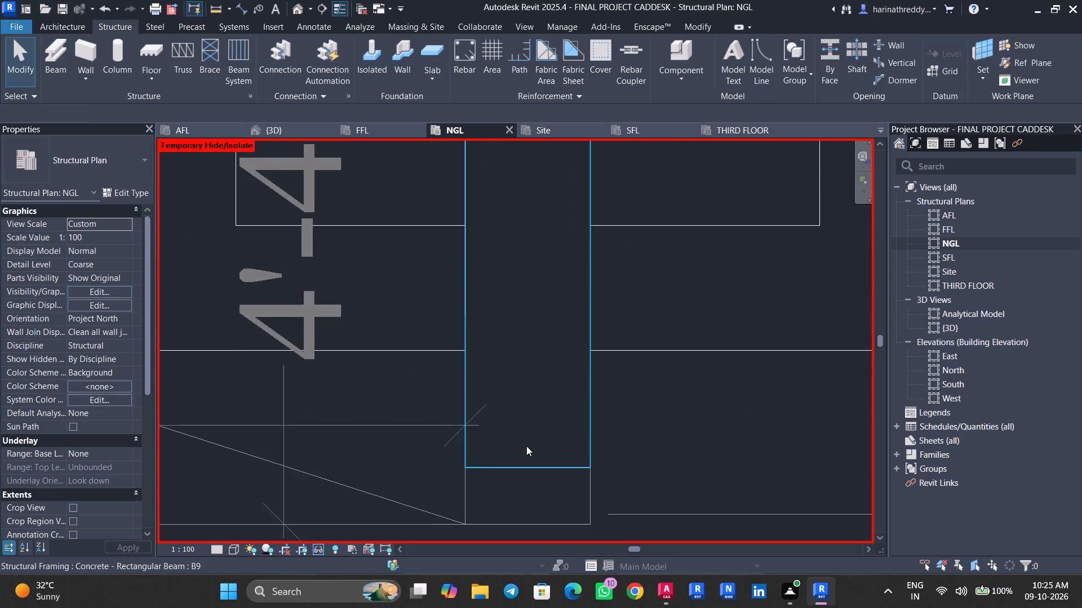
{"action": "scroll", "coordinate": [526, 446], "scroll_direction": "up", "scroll_amount": 3}
{"action": "left_click", "coordinate": [532, 444]}
{"action": "scroll", "coordinate": [532, 444], "scroll_direction": "down", "scroll_amount": 9}
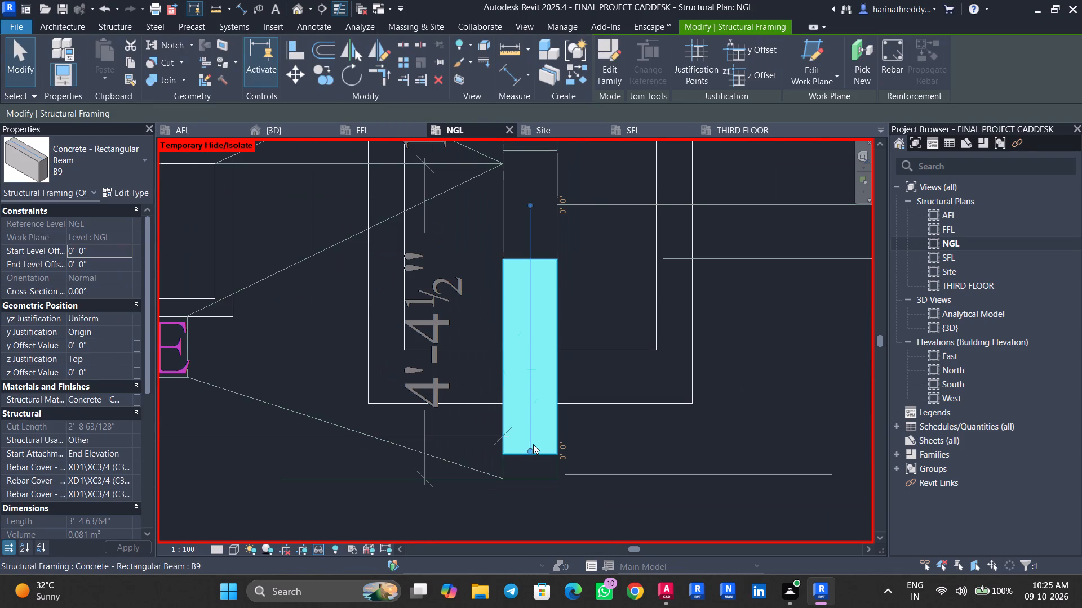
{"action": "type", "text": "CS"}
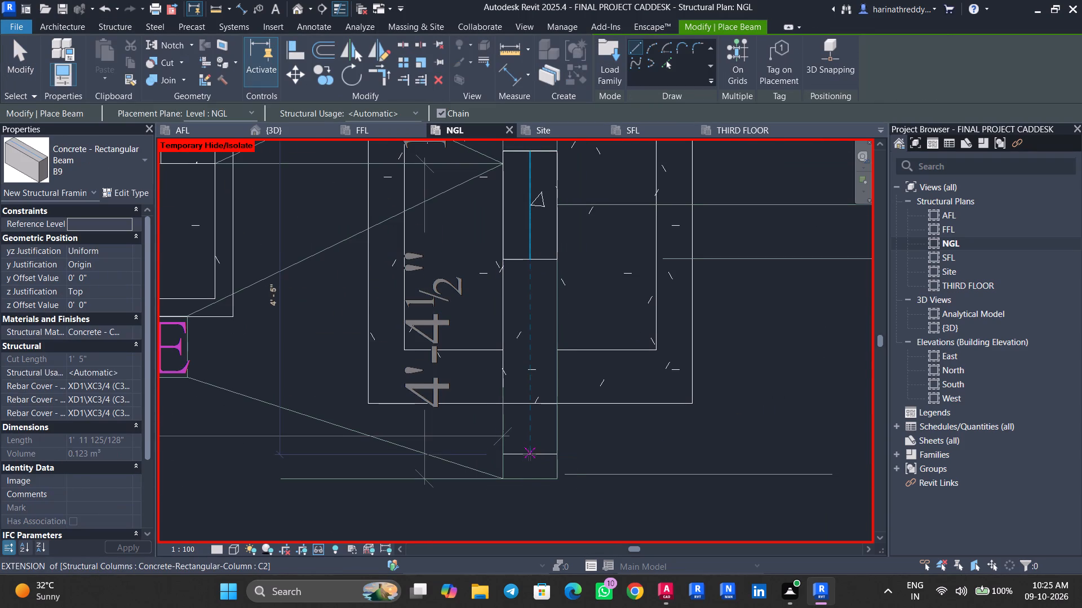
{"action": "left_click", "coordinate": [505, 455]}
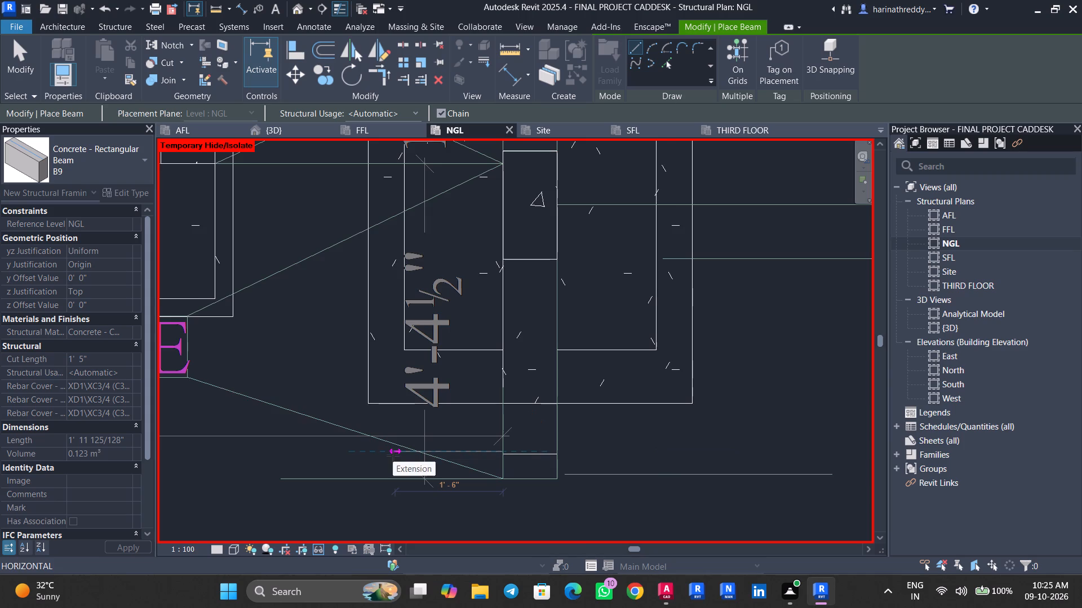
{"action": "middle_click_drag", "start_coordinate": [393, 455], "coordinate": [636, 449]}
{"action": "middle_click_drag", "start_coordinate": [372, 451], "coordinate": [633, 449]}
{"action": "middle_click_drag", "start_coordinate": [393, 454], "coordinate": [567, 453]}
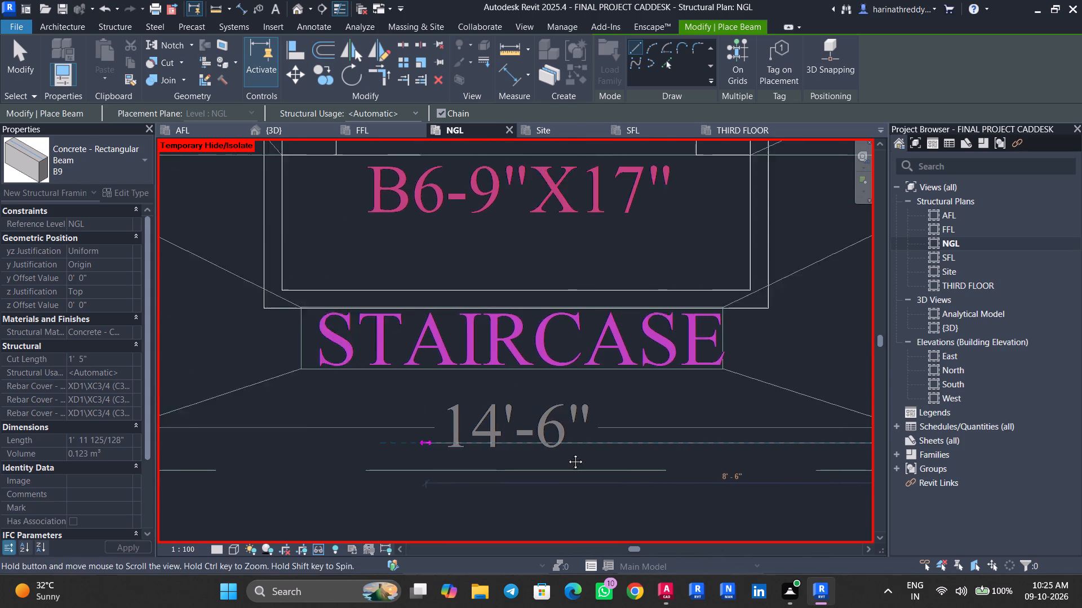
{"action": "middle_click_drag", "start_coordinate": [567, 453], "coordinate": [642, 453]}
{"action": "middle_click_drag", "start_coordinate": [338, 456], "coordinate": [574, 446]}
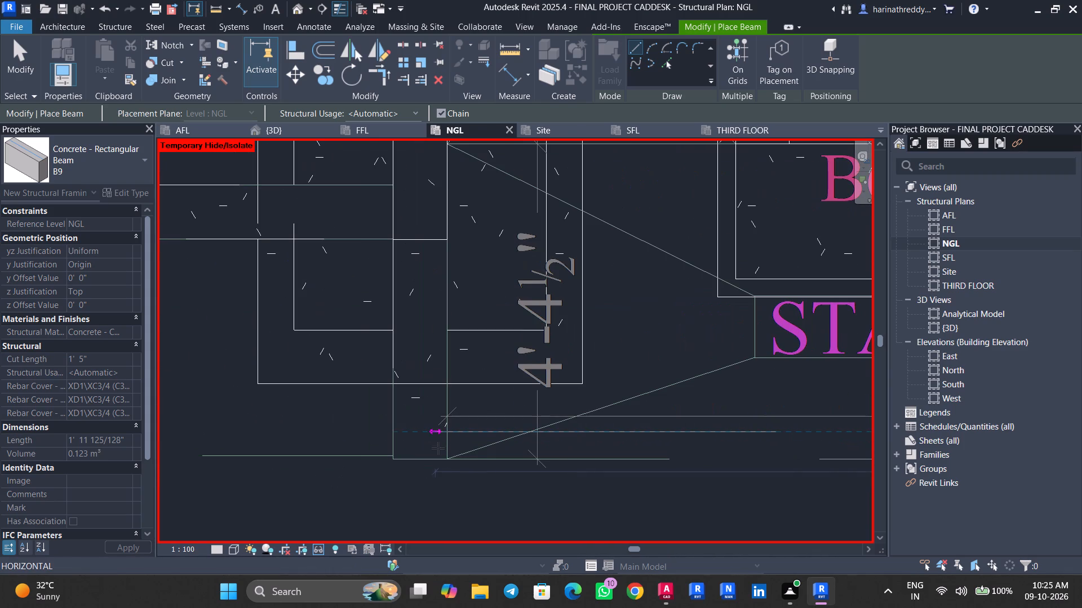
{"action": "left_click", "coordinate": [447, 442]}
{"action": "key", "text": "Escape"}
{"action": "key", "text": "Escape"}
Select the horizontal B9 beam below the staircase and temporarily hide it in the plan.
{"action": "scroll", "coordinate": [596, 445], "scroll_direction": "up", "scroll_amount": 9}
{"action": "left_click", "coordinate": [524, 424]}
{"action": "scroll", "coordinate": [524, 424], "scroll_direction": "down", "scroll_amount": 5}
{"action": "middle_click_drag", "start_coordinate": [524, 424], "coordinate": [484, 485]}
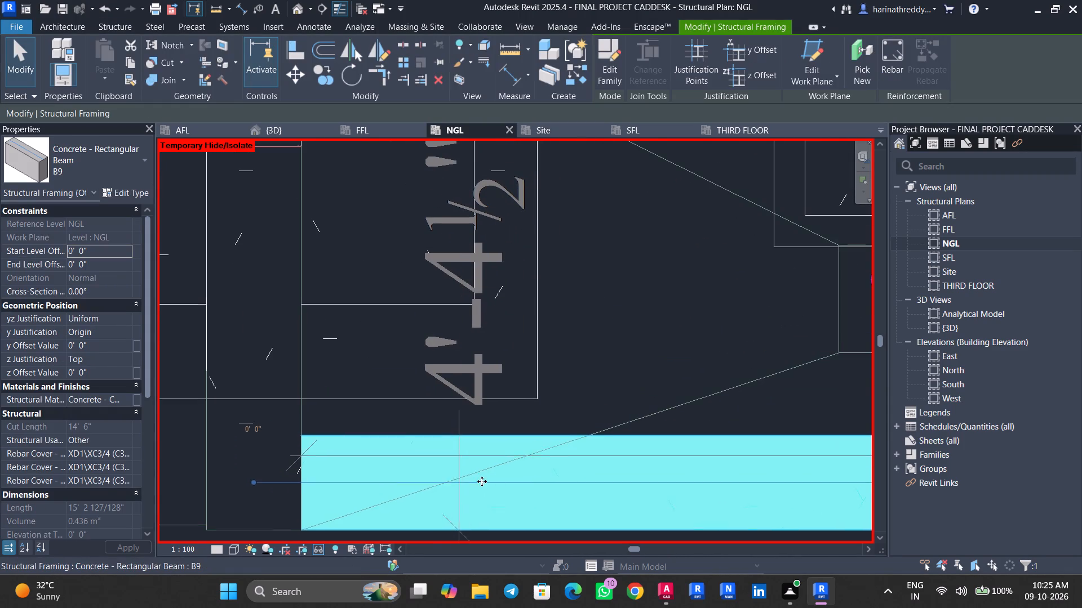
{"action": "key", "text": "Escape"}
{"action": "middle_click_drag", "start_coordinate": [662, 460], "coordinate": [387, 364]}
{"action": "scroll", "coordinate": [407, 373], "scroll_direction": "down", "scroll_amount": 6}
{"action": "left_click", "coordinate": [554, 373]}
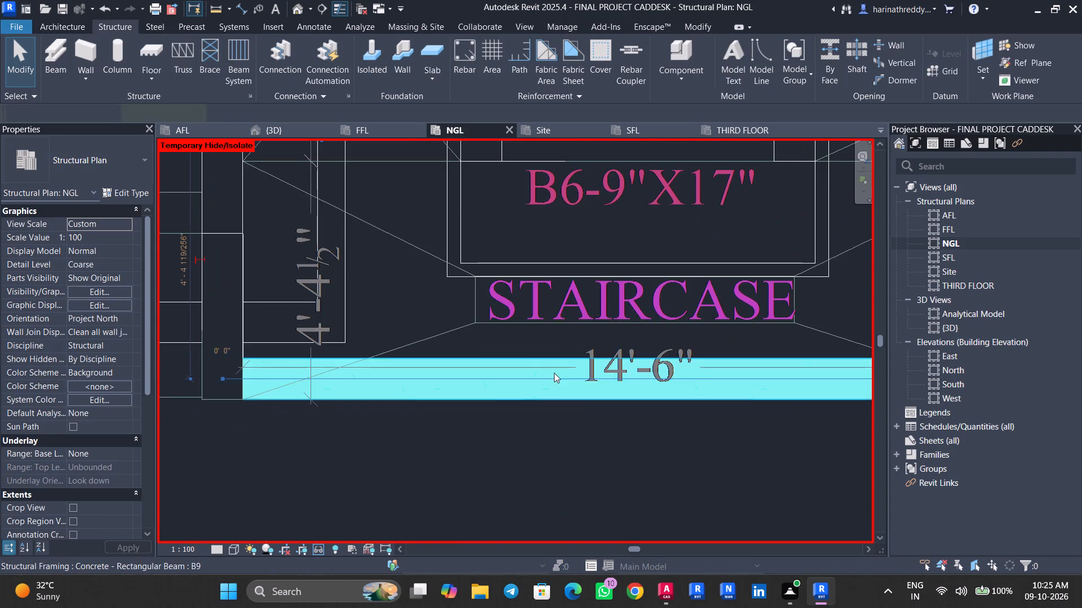
{"action": "middle_click_drag", "start_coordinate": [551, 374], "coordinate": [401, 414]}
{"action": "key", "text": "h"}
{"action": "key", "text": "h"}
Examine the drawing lines below the staircase and the lower ends of both short B9 beams.
{"action": "scroll", "coordinate": [680, 417], "scroll_direction": "down", "scroll_amount": 1}
{"action": "scroll", "coordinate": [680, 417], "scroll_direction": "up", "scroll_amount": 3}
{"action": "scroll", "coordinate": [680, 417], "scroll_direction": "down", "scroll_amount": 1}
{"action": "scroll", "coordinate": [664, 415], "scroll_direction": "up", "scroll_amount": 3}
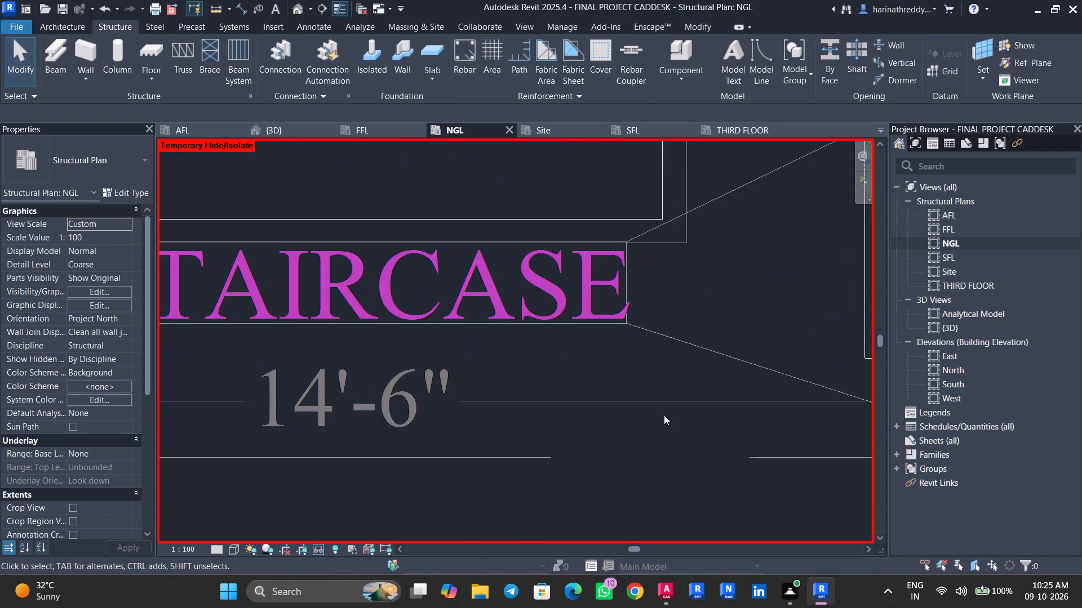
{"action": "middle_click_drag", "start_coordinate": [669, 424], "coordinate": [401, 422]}
{"action": "scroll", "coordinate": [414, 422], "scroll_direction": "down", "scroll_amount": 4}
{"action": "middle_click_drag", "start_coordinate": [498, 436], "coordinate": [618, 421]}
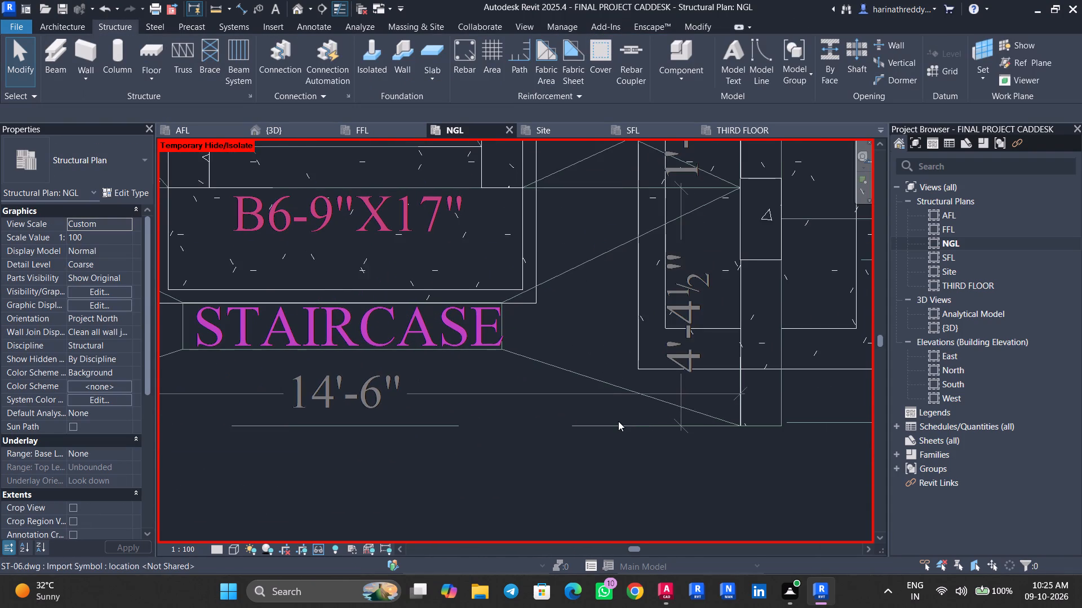
{"action": "scroll", "coordinate": [618, 421], "scroll_direction": "down", "scroll_amount": 5}
{"action": "scroll", "coordinate": [273, 430], "scroll_direction": "up", "scroll_amount": 4}
{"action": "scroll", "coordinate": [321, 405], "scroll_direction": "down", "scroll_amount": 1}
{"action": "scroll", "coordinate": [321, 405], "scroll_direction": "up", "scroll_amount": 4}
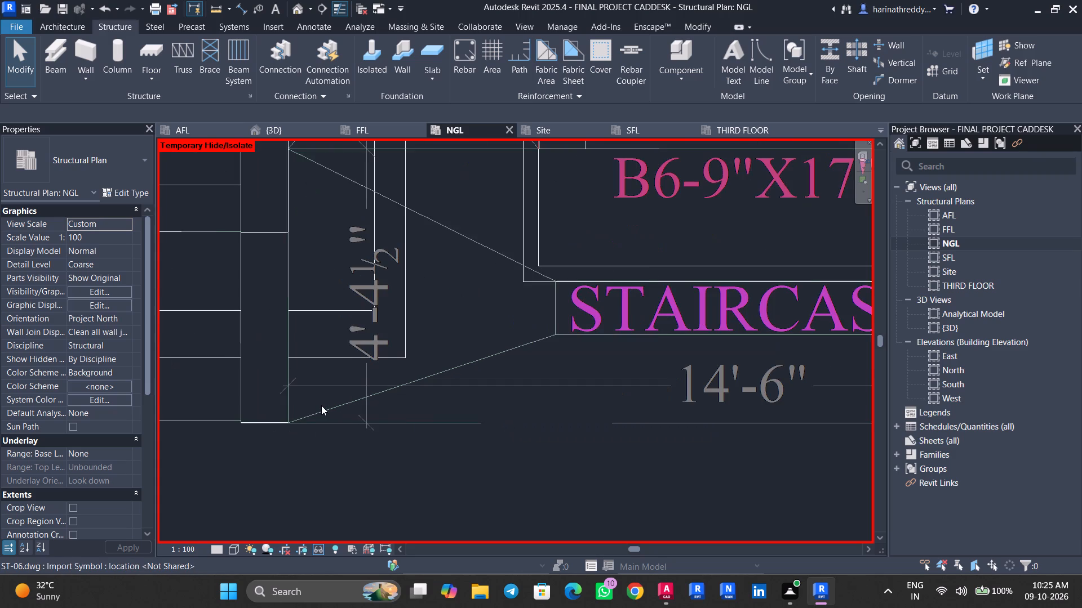
{"action": "scroll", "coordinate": [321, 405], "scroll_direction": "down", "scroll_amount": 8}
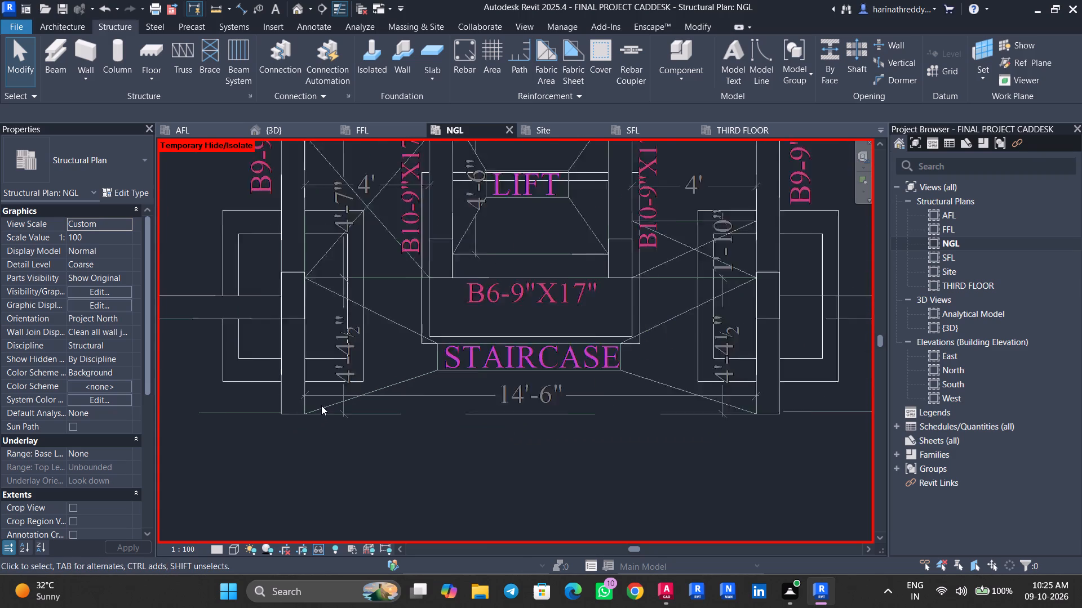
{"action": "middle_click_drag", "start_coordinate": [565, 400], "coordinate": [506, 416]}
{"action": "scroll", "coordinate": [607, 398], "scroll_direction": "up", "scroll_amount": 4}
{"action": "scroll", "coordinate": [607, 398], "scroll_direction": "down", "scroll_amount": 1}
{"action": "scroll", "coordinate": [607, 398], "scroll_direction": "up", "scroll_amount": 11}
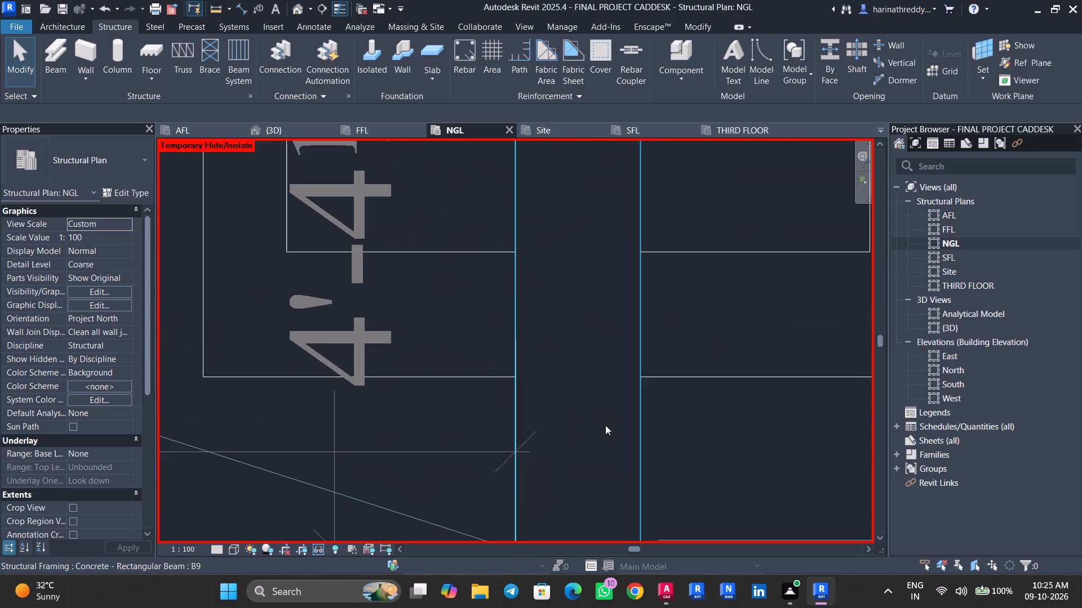
{"action": "scroll", "coordinate": [611, 433], "scroll_direction": "down", "scroll_amount": 9}
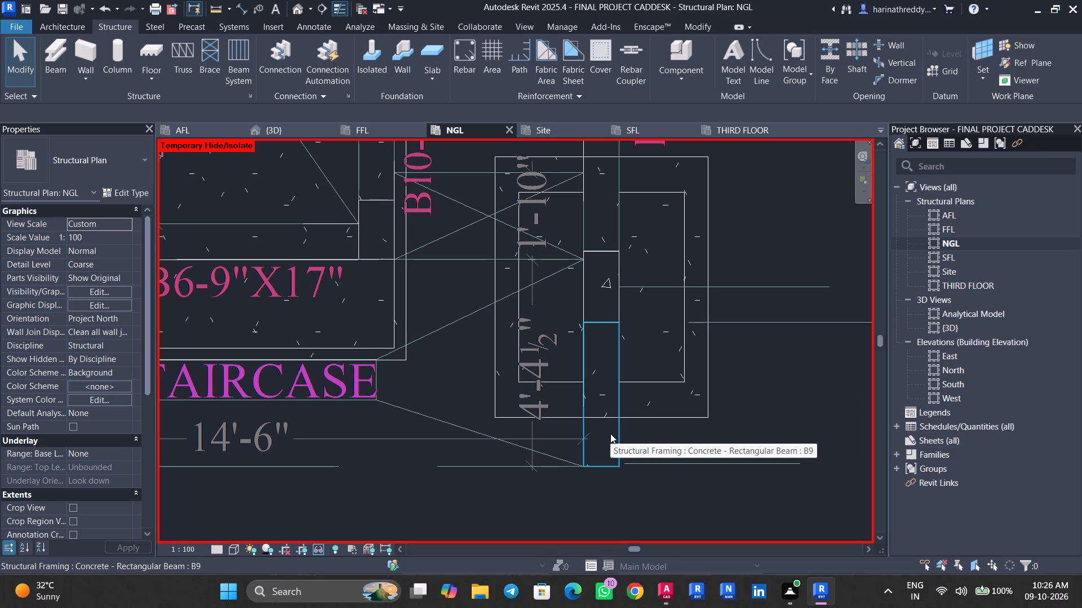
Examine how the short vertical B9 beams' lower ends line up with the drawing lines below the staircase.
{"action": "middle_click_drag", "start_coordinate": [285, 439], "coordinate": [419, 405]}
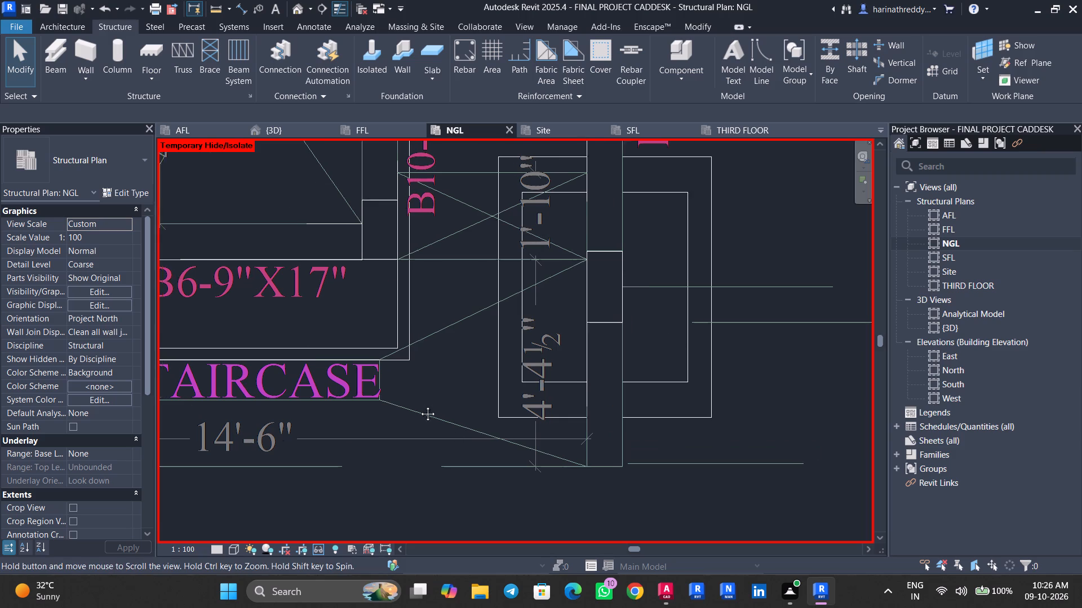
{"action": "middle_click_drag", "start_coordinate": [419, 405], "coordinate": [512, 391]}
{"action": "middle_click_drag", "start_coordinate": [255, 408], "coordinate": [436, 397]}
{"action": "scroll", "coordinate": [274, 362], "scroll_direction": "up", "scroll_amount": 4}
{"action": "left_click", "coordinate": [274, 361]}
{"action": "scroll", "coordinate": [272, 397], "scroll_direction": "up", "scroll_amount": 2}
{"action": "scroll", "coordinate": [272, 397], "scroll_direction": "down", "scroll_amount": 1}
{"action": "scroll", "coordinate": [273, 397], "scroll_direction": "up", "scroll_amount": 1}
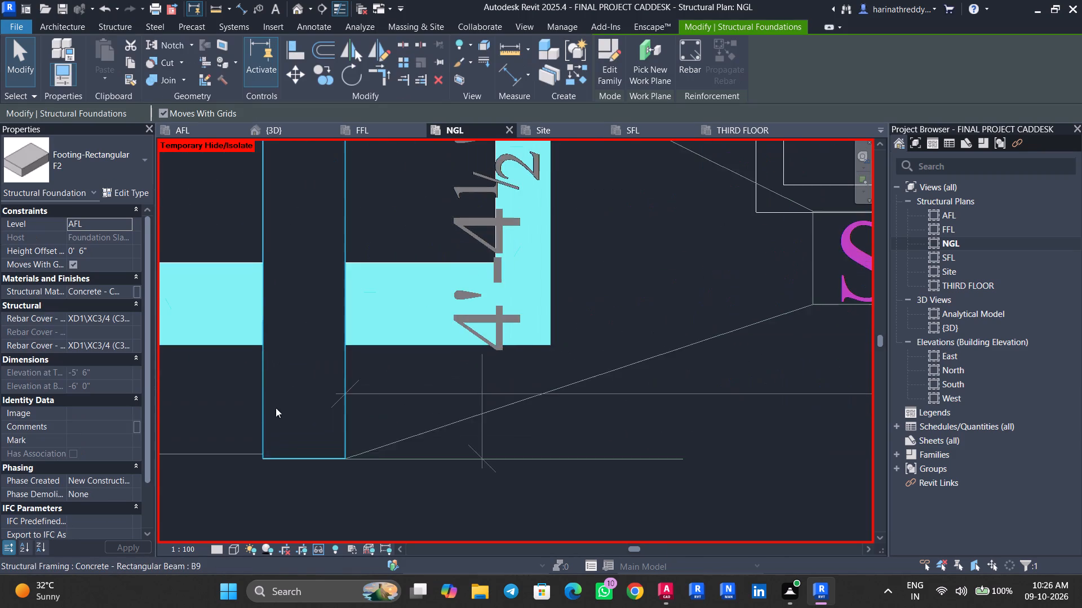
{"action": "scroll", "coordinate": [286, 432], "scroll_direction": "up", "scroll_amount": 4}
{"action": "key", "text": "Escape"}
{"action": "left_click", "coordinate": [281, 435]}
{"action": "scroll", "coordinate": [294, 456], "scroll_direction": "up", "scroll_amount": 1}
{"action": "middle_click_drag", "start_coordinate": [294, 456], "coordinate": [311, 381]}
{"action": "scroll", "coordinate": [287, 403], "scroll_direction": "up", "scroll_amount": 5}
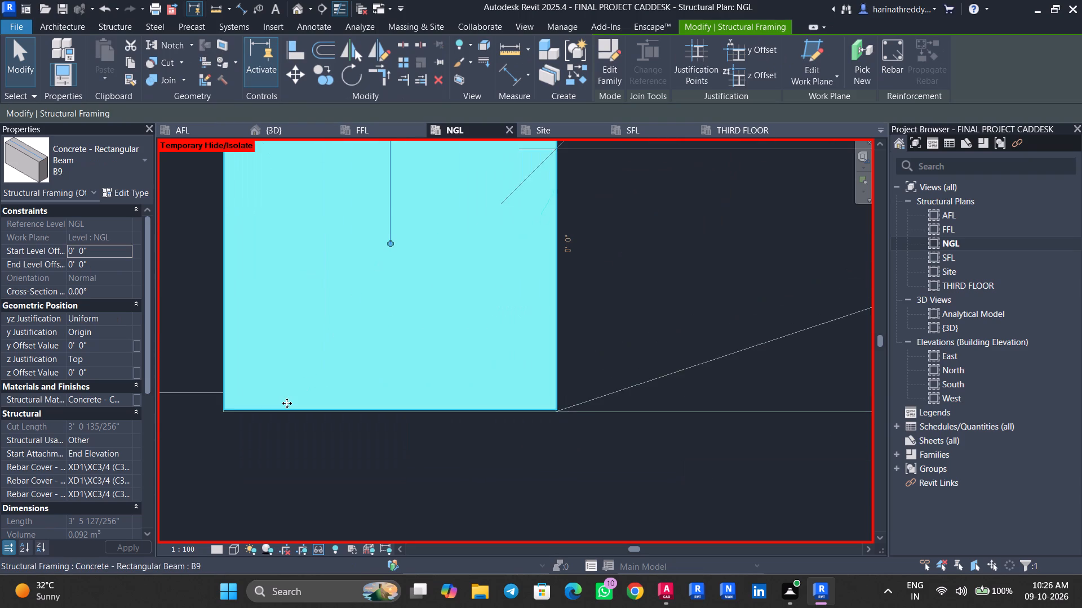
{"action": "scroll", "coordinate": [287, 403], "scroll_direction": "down", "scroll_amount": 15}
{"action": "middle_click_drag", "start_coordinate": [332, 377], "coordinate": [361, 488]}
{"action": "middle_click_drag", "start_coordinate": [398, 469], "coordinate": [352, 453]}
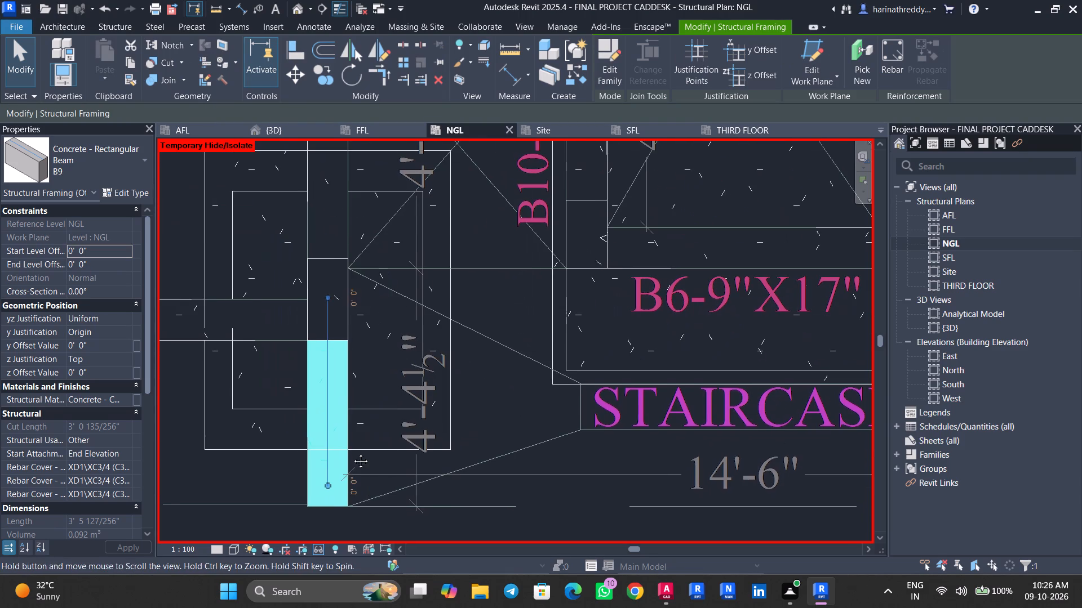
{"action": "middle_click_drag", "start_coordinate": [352, 453], "coordinate": [288, 435]}
{"action": "middle_click_drag", "start_coordinate": [500, 436], "coordinate": [308, 437]}
{"action": "scroll", "coordinate": [312, 437], "scroll_direction": "down", "scroll_amount": 4}
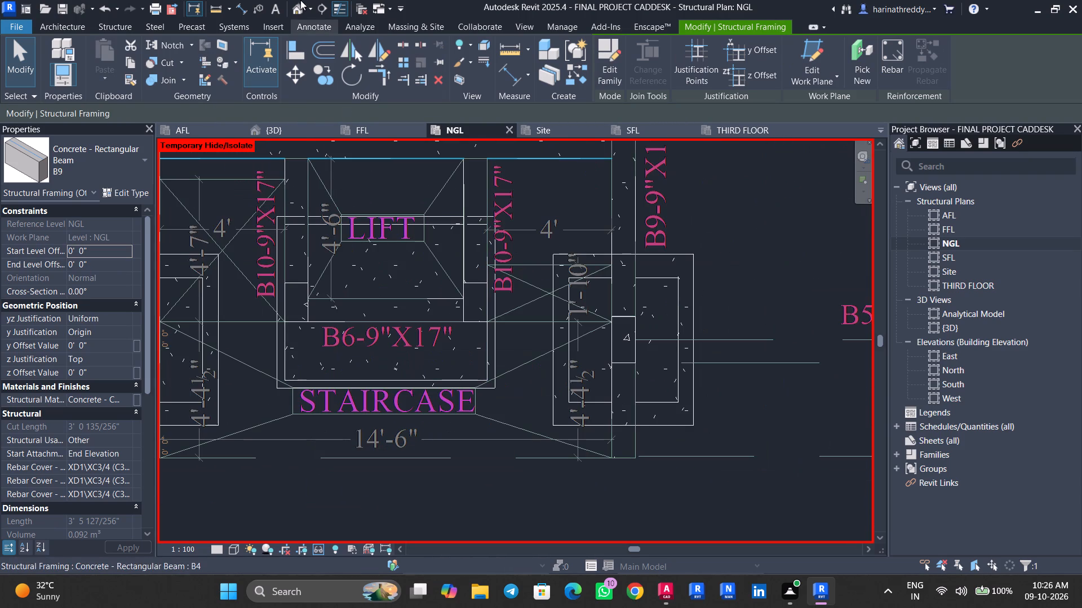
Inspect the lift and staircase beams, their columns and footings in the 3D view from several angles.
{"action": "left_click", "coordinate": [298, 14]}
{"action": "scroll", "coordinate": [564, 338], "scroll_direction": "down", "scroll_amount": 2}
{"action": "scroll", "coordinate": [564, 338], "scroll_direction": "up", "scroll_amount": 1}
{"action": "scroll", "coordinate": [564, 338], "scroll_direction": "down", "scroll_amount": 1}
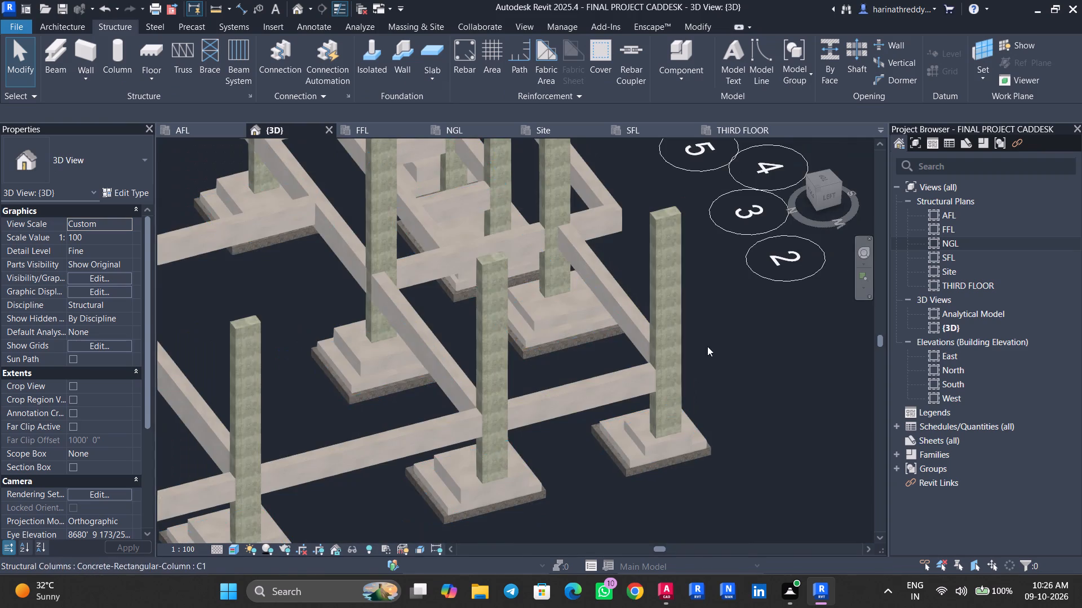
{"action": "middle_click_drag", "start_coordinate": [781, 366], "coordinate": [712, 422], "text": "shift"}
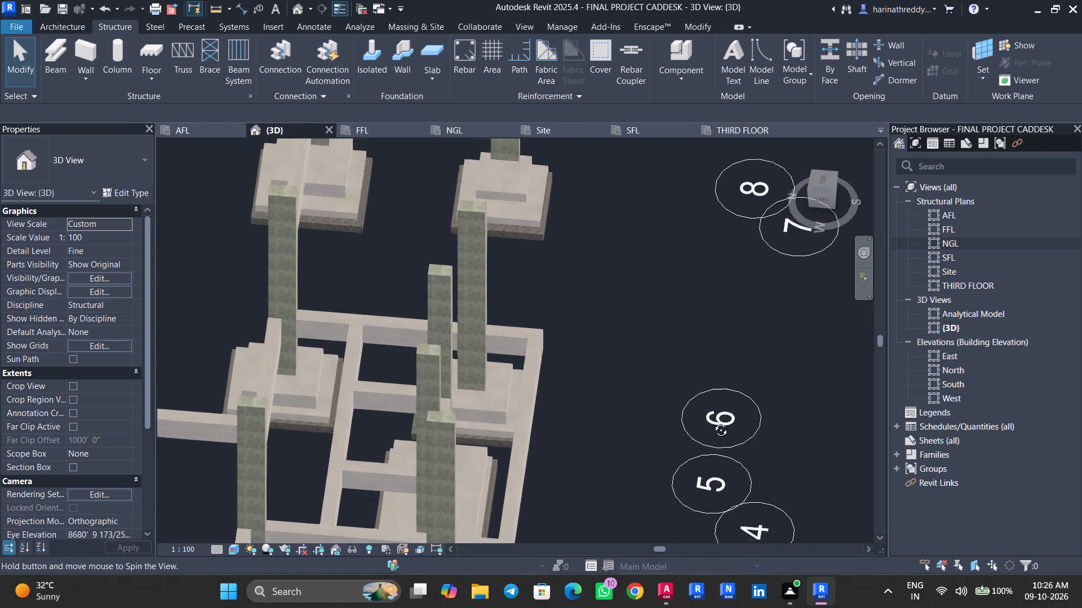
{"action": "middle_click_drag", "start_coordinate": [712, 422], "coordinate": [741, 472], "text": "shift"}
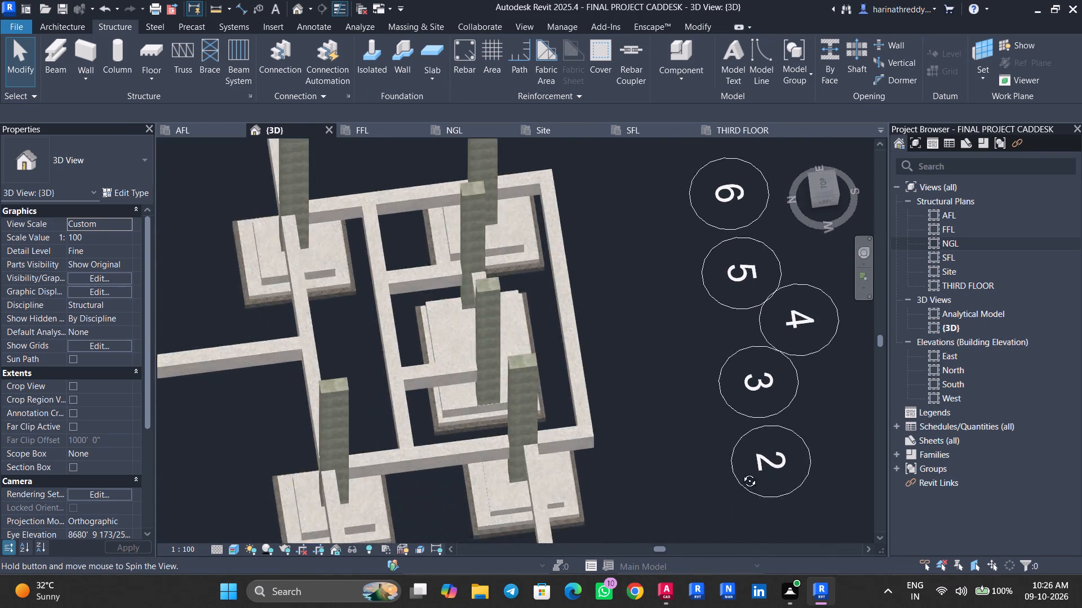
{"action": "middle_click_drag", "start_coordinate": [741, 472], "coordinate": [615, 347], "text": "shift"}
{"action": "middle_click_drag", "start_coordinate": [606, 380], "coordinate": [766, 271]}
{"action": "scroll", "coordinate": [709, 307], "scroll_direction": "down", "scroll_amount": 5}
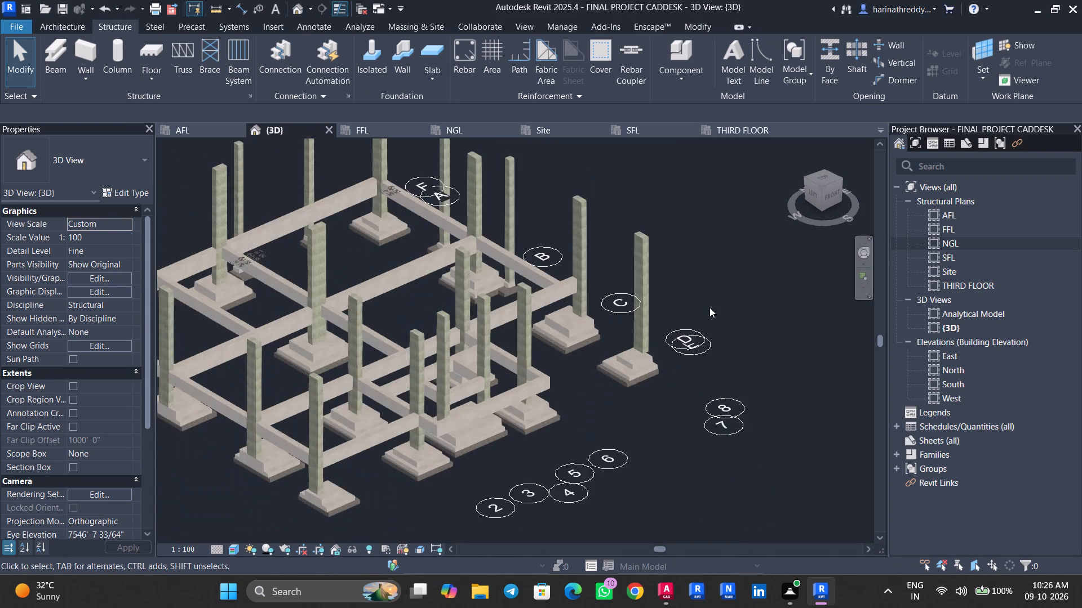
{"action": "scroll", "coordinate": [709, 307], "scroll_direction": "down", "scroll_amount": 1}
{"action": "scroll", "coordinate": [709, 307], "scroll_direction": "up", "scroll_amount": 1}
{"action": "scroll", "coordinate": [709, 307], "scroll_direction": "down", "scroll_amount": 1}
{"action": "scroll", "coordinate": [709, 307], "scroll_direction": "up", "scroll_amount": 1}
{"action": "scroll", "coordinate": [709, 307], "scroll_direction": "down", "scroll_amount": 3}
{"action": "middle_click_drag", "start_coordinate": [571, 432], "coordinate": [646, 482], "text": "shift"}
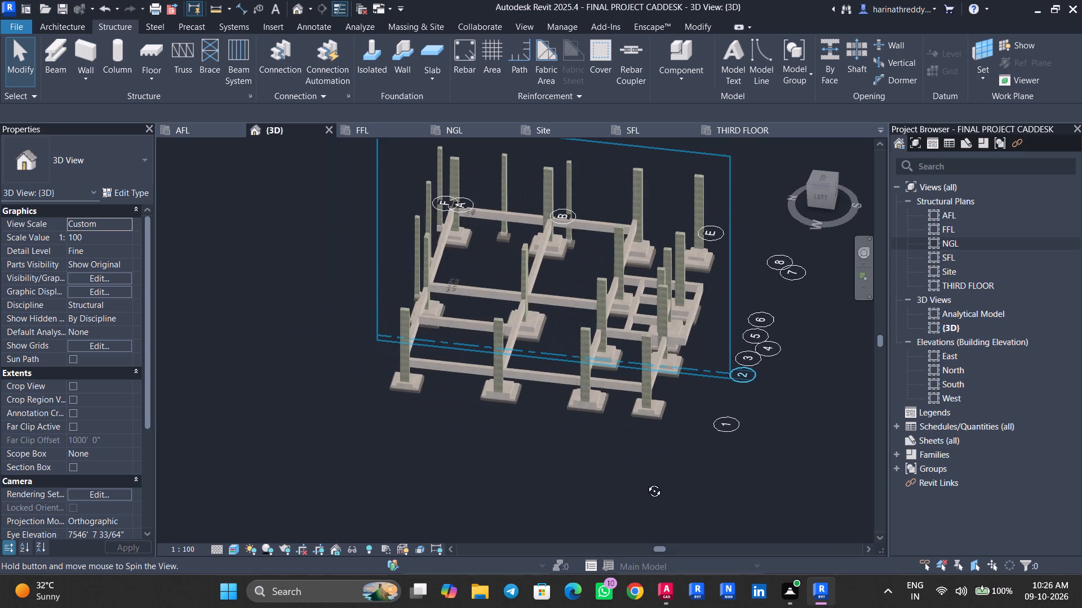
{"action": "middle_click_drag", "start_coordinate": [646, 482], "coordinate": [642, 498], "text": "shift"}
{"action": "scroll", "coordinate": [682, 339], "scroll_direction": "up", "scroll_amount": 7}
{"action": "scroll", "coordinate": [658, 345], "scroll_direction": "down", "scroll_amount": 1}
{"action": "scroll", "coordinate": [658, 345], "scroll_direction": "up", "scroll_amount": 10}
{"action": "scroll", "coordinate": [704, 347], "scroll_direction": "up", "scroll_amount": 1, "text": "shift"}
{"action": "middle_click_drag", "start_coordinate": [707, 348], "coordinate": [680, 399], "text": "shift"}
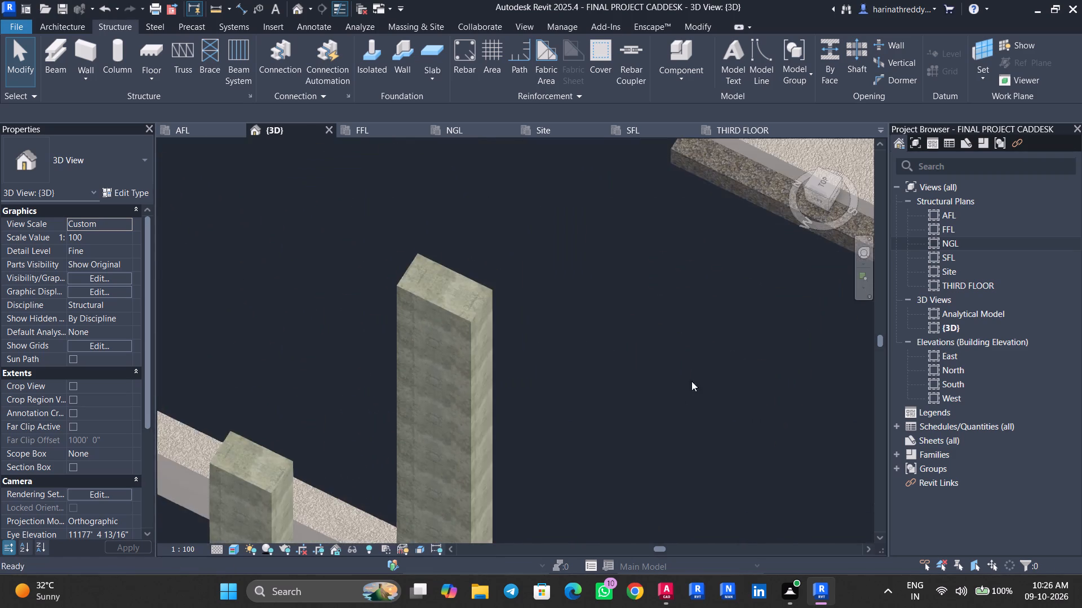
{"action": "scroll", "coordinate": [699, 364], "scroll_direction": "down", "scroll_amount": 7}
{"action": "scroll", "coordinate": [697, 359], "scroll_direction": "up", "scroll_amount": 1}
{"action": "scroll", "coordinate": [697, 359], "scroll_direction": "down", "scroll_amount": 2}
{"action": "middle_click_drag", "start_coordinate": [708, 366], "coordinate": [646, 219], "text": "shift"}
{"action": "scroll", "coordinate": [565, 399], "scroll_direction": "up", "scroll_amount": 1}
{"action": "middle_click_drag", "start_coordinate": [565, 399], "coordinate": [636, 380], "text": "shift"}
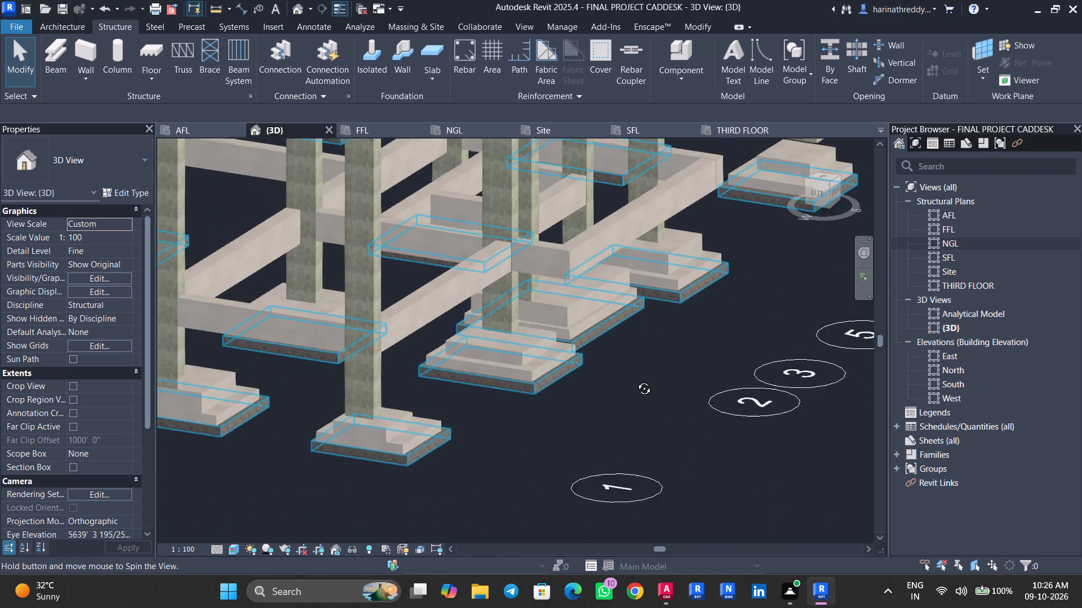
{"action": "middle_click_drag", "start_coordinate": [636, 380], "coordinate": [633, 424], "text": "shift"}
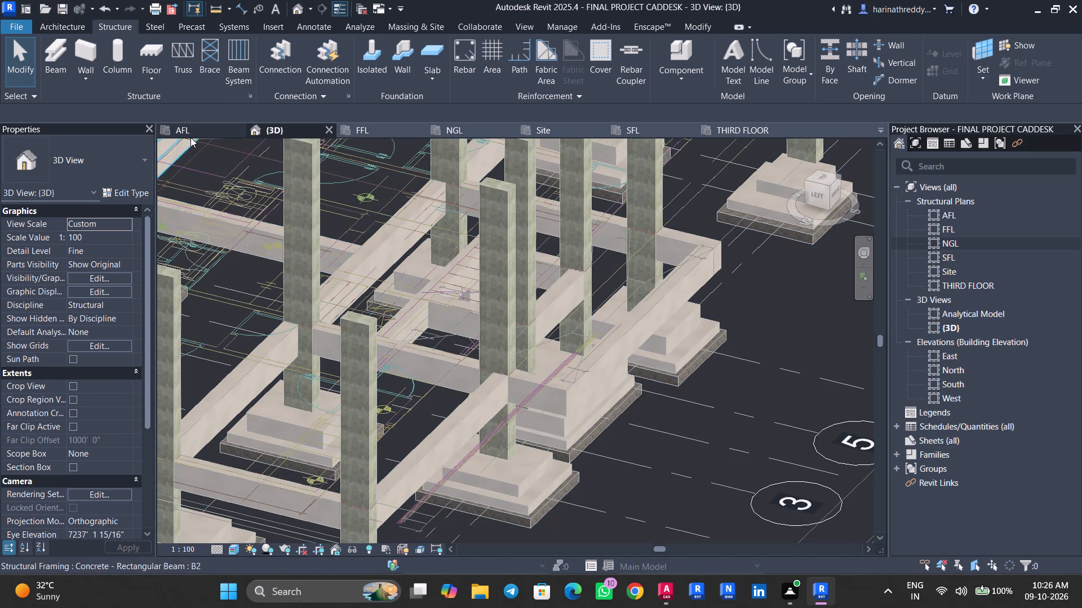
Compare the staircase's lower edge on the NGL structural plan with the staircase area of the first floor plan drawing.
{"action": "left_click", "coordinate": [453, 130]}
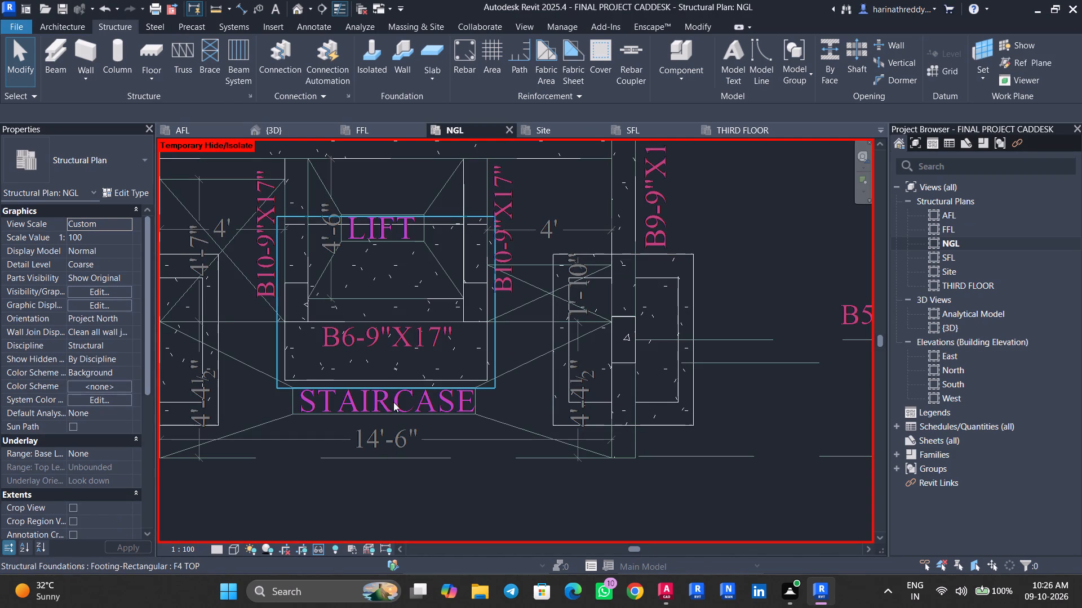
{"action": "middle_click_drag", "start_coordinate": [386, 448], "coordinate": [554, 406]}
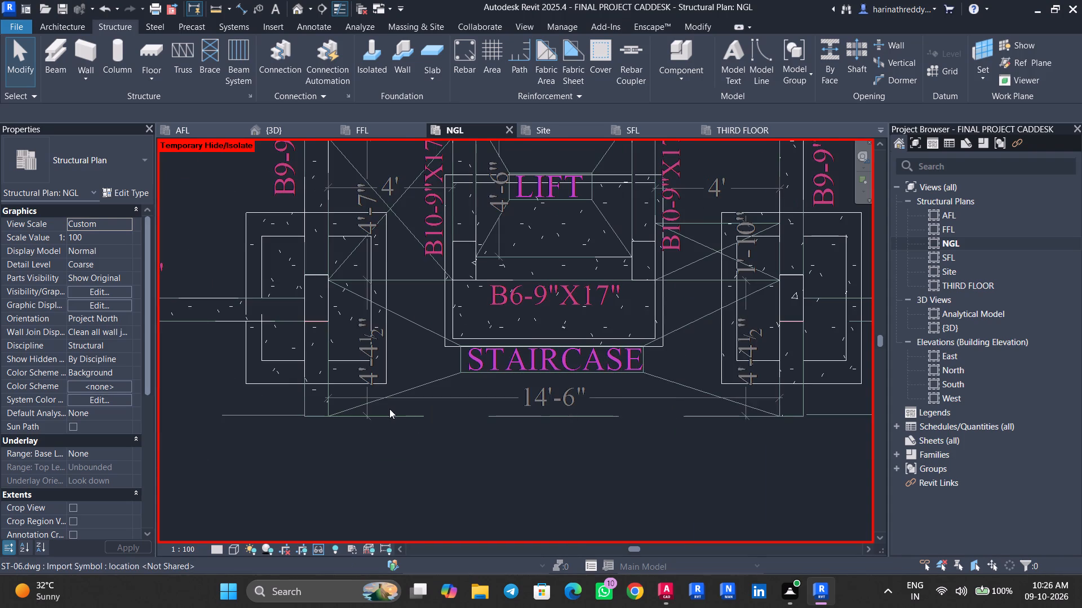
{"action": "scroll", "coordinate": [389, 409], "scroll_direction": "up", "scroll_amount": 4}
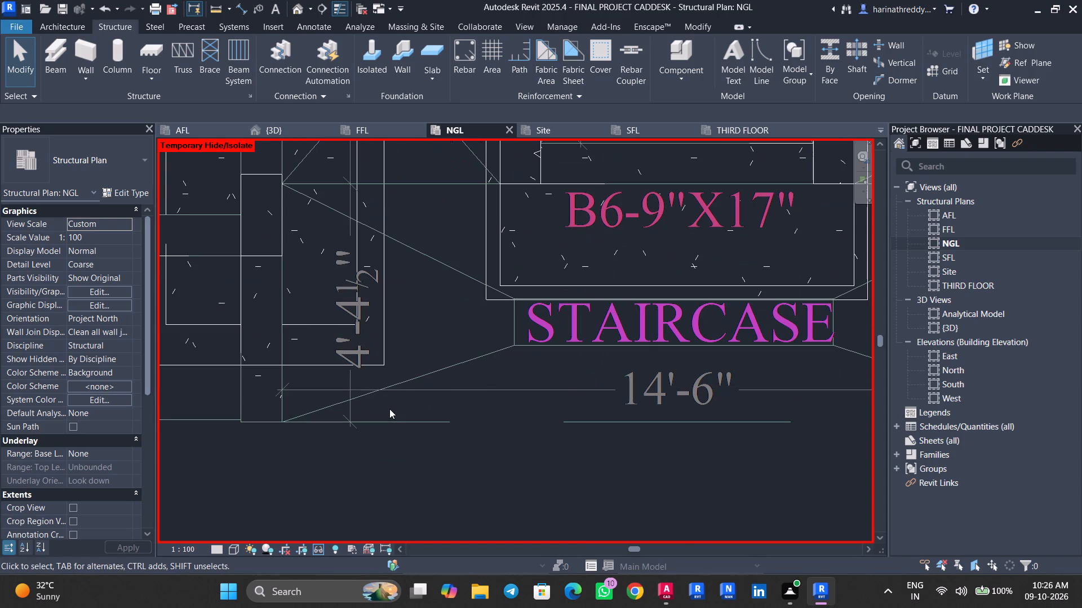
{"action": "scroll", "coordinate": [389, 409], "scroll_direction": "down", "scroll_amount": 4}
{"action": "scroll", "coordinate": [389, 409], "scroll_direction": "up", "scroll_amount": 1}
{"action": "scroll", "coordinate": [389, 409], "scroll_direction": "down", "scroll_amount": 15}
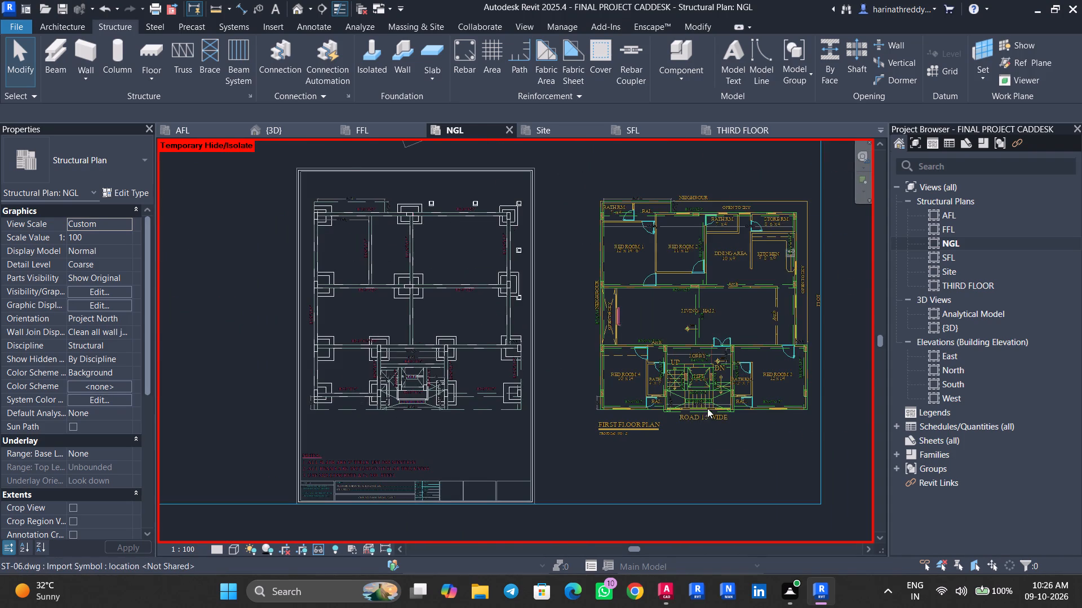
{"action": "scroll", "coordinate": [711, 403], "scroll_direction": "up", "scroll_amount": 4}
{"action": "scroll", "coordinate": [711, 403], "scroll_direction": "down", "scroll_amount": 1}
{"action": "scroll", "coordinate": [711, 403], "scroll_direction": "up", "scroll_amount": 13}
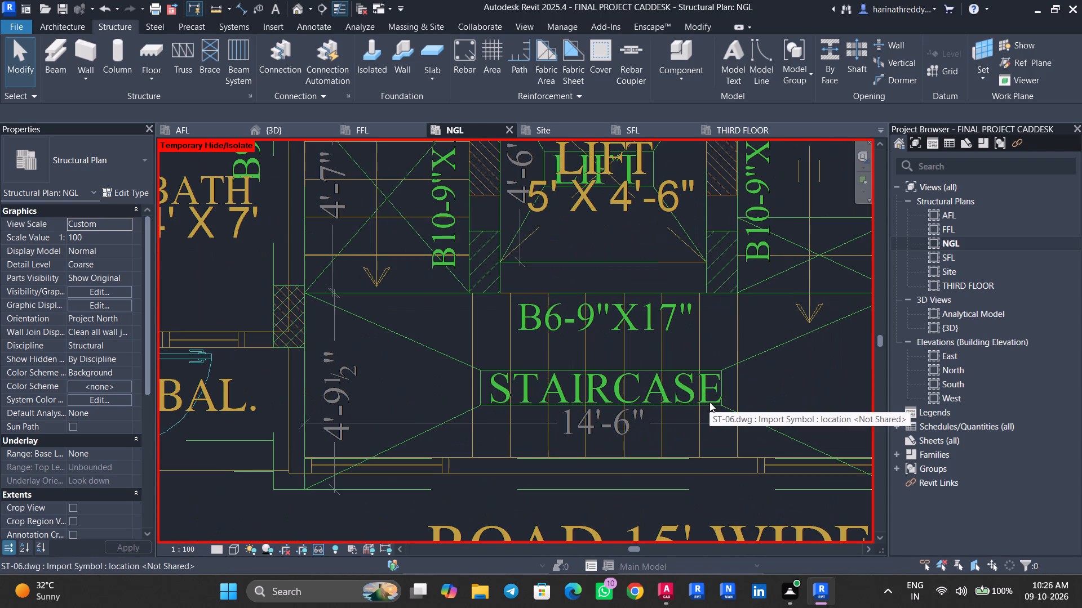
{"action": "middle_click_drag", "start_coordinate": [456, 352], "coordinate": [436, 469]}
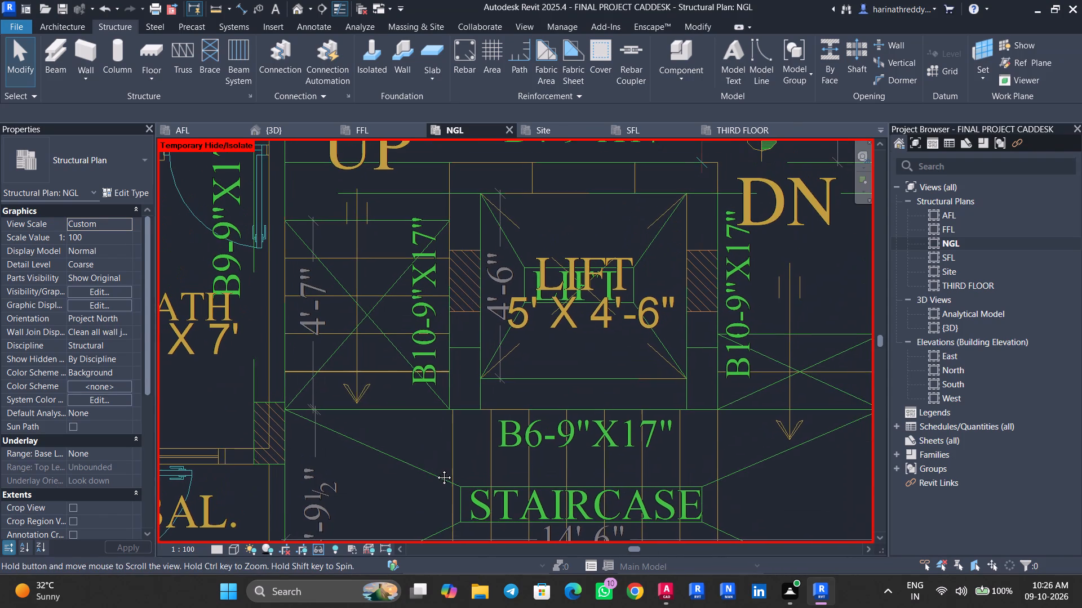
{"action": "middle_click_drag", "start_coordinate": [436, 469], "coordinate": [466, 334]}
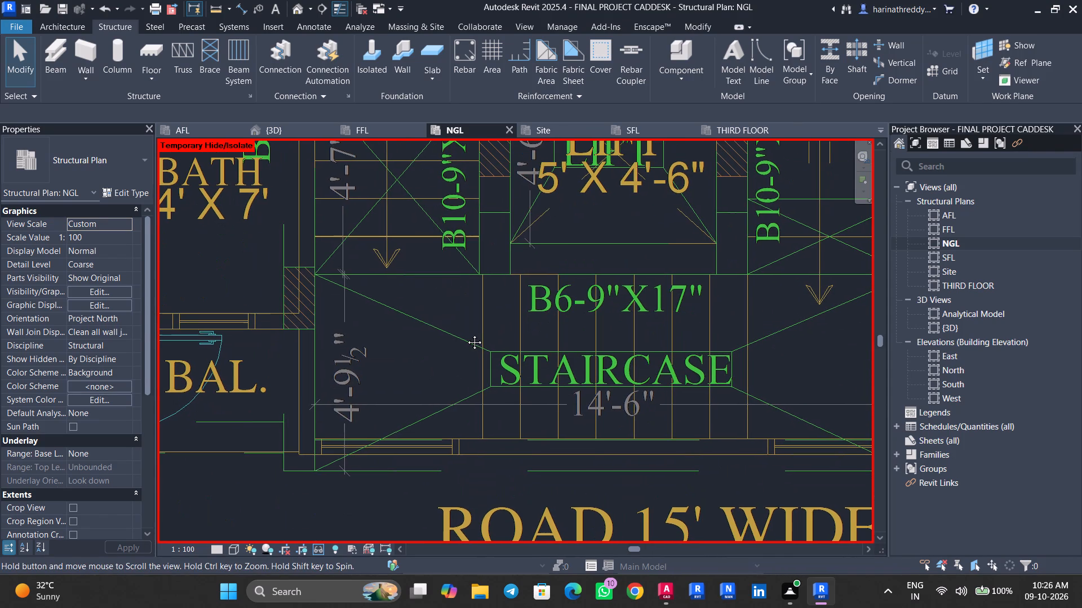
{"action": "middle_click_drag", "start_coordinate": [466, 334], "coordinate": [230, 350]}
{"action": "scroll", "coordinate": [570, 446], "scroll_direction": "up", "scroll_amount": 5}
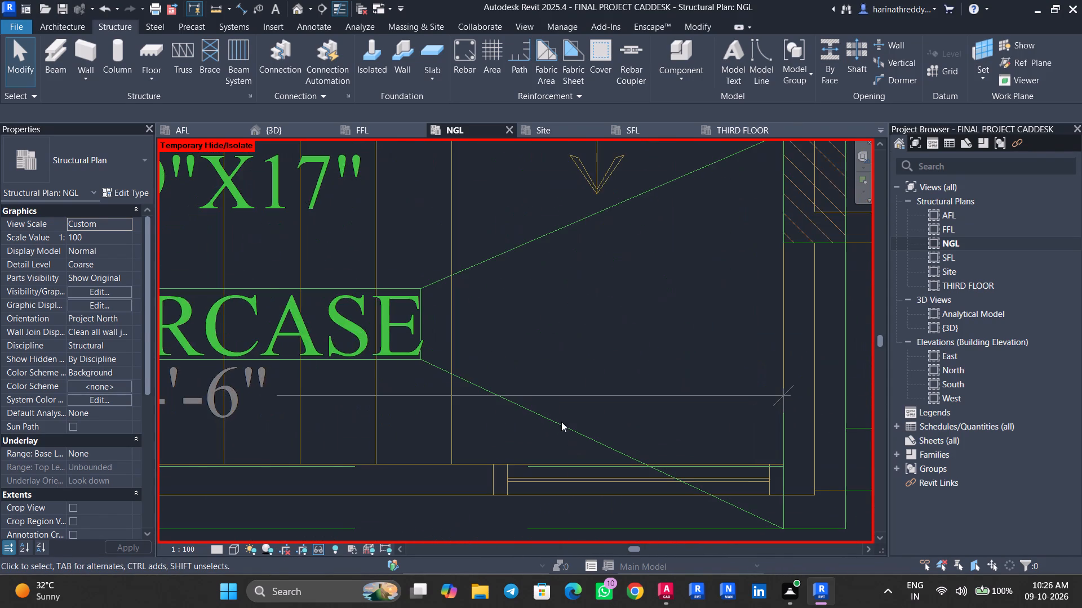
{"action": "scroll", "coordinate": [555, 400], "scroll_direction": "down", "scroll_amount": 9}
{"action": "scroll", "coordinate": [555, 399], "scroll_direction": "up", "scroll_amount": 1}
{"action": "scroll", "coordinate": [555, 399], "scroll_direction": "down", "scroll_amount": 3}
{"action": "middle_click_drag", "start_coordinate": [378, 407], "coordinate": [641, 396]}
{"action": "middle_click_drag", "start_coordinate": [334, 418], "coordinate": [552, 418]}
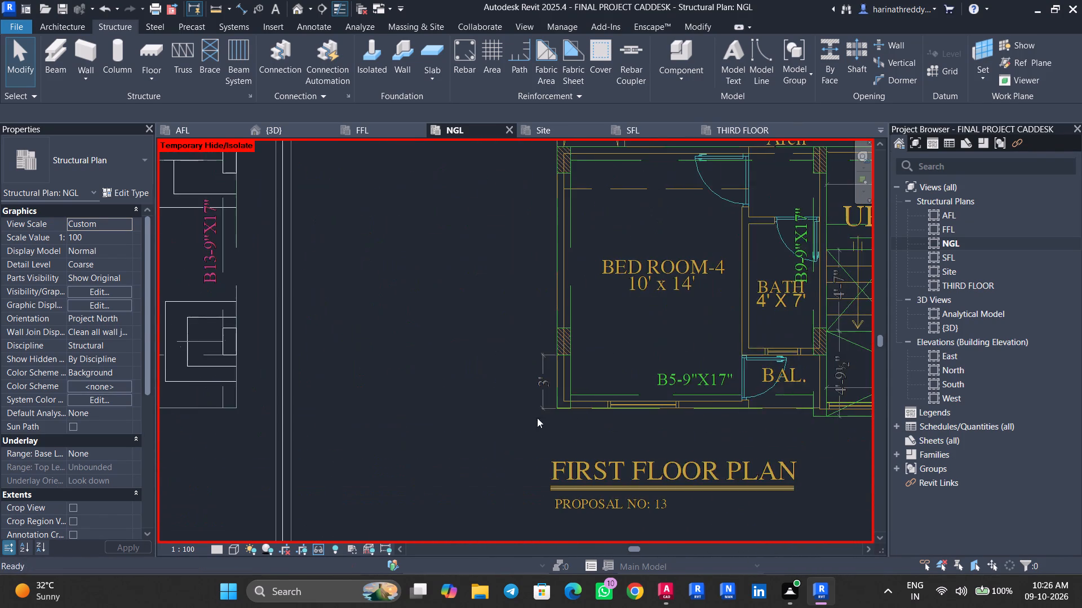
{"action": "middle_click_drag", "start_coordinate": [392, 418], "coordinate": [627, 422]}
{"action": "middle_click_drag", "start_coordinate": [313, 423], "coordinate": [646, 427]}
{"action": "scroll", "coordinate": [338, 423], "scroll_direction": "up", "scroll_amount": 6}
{"action": "middle_click_drag", "start_coordinate": [340, 424], "coordinate": [471, 466]}
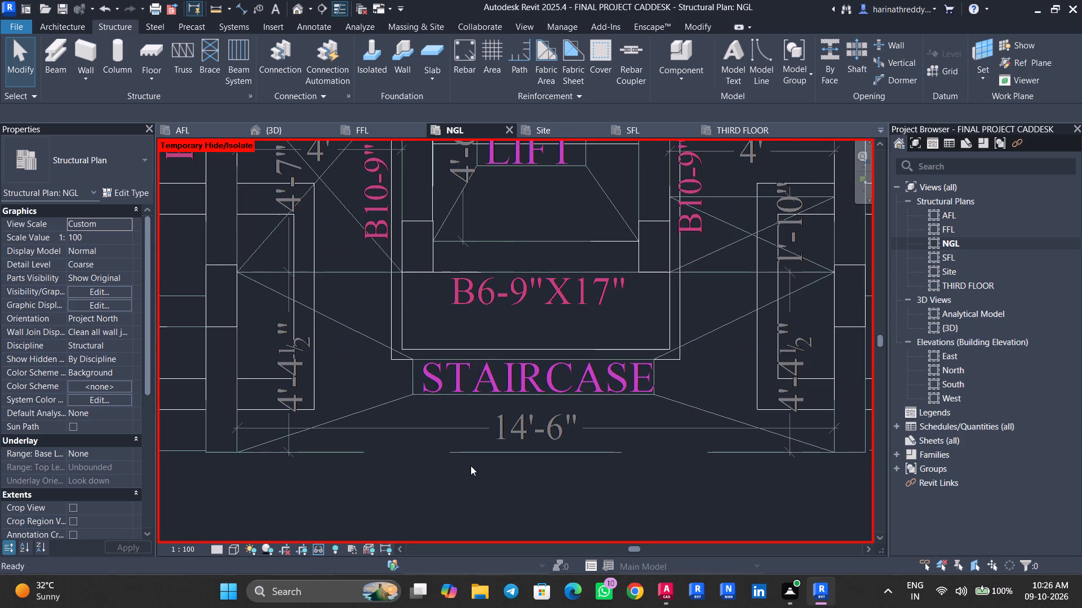
Reset the temporary hide so the horizontal B9 beam below the staircase is shown again.
{"action": "type", "text": "HR"}
{"action": "scroll", "coordinate": [465, 433], "scroll_direction": "up", "scroll_amount": 1}
{"action": "scroll", "coordinate": [465, 433], "scroll_direction": "down", "scroll_amount": 1}
{"action": "scroll", "coordinate": [465, 433], "scroll_direction": "up", "scroll_amount": 3}
{"action": "left_click", "coordinate": [465, 432]}
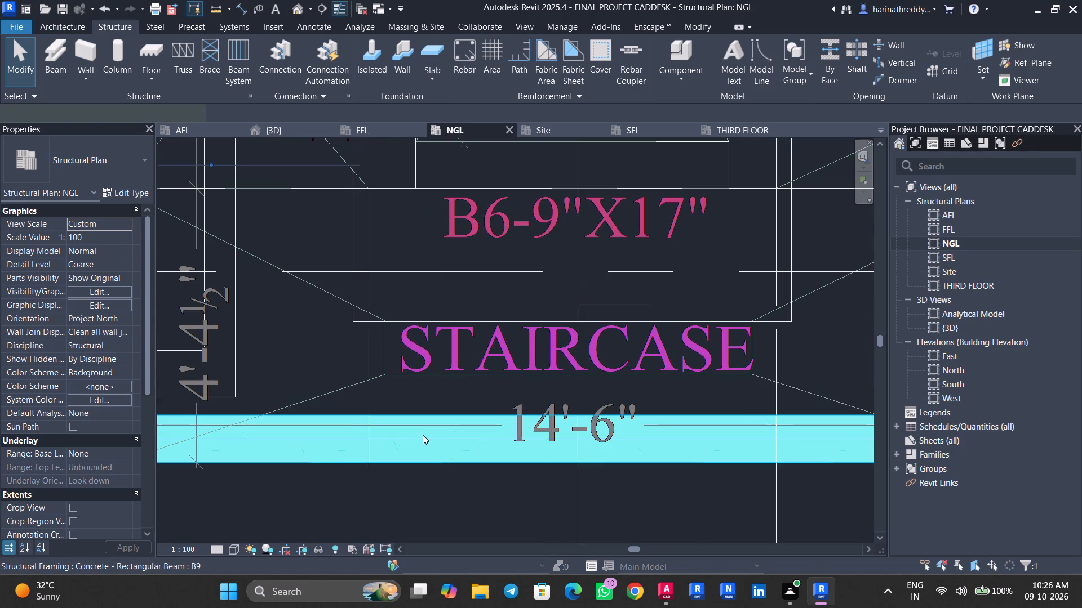
{"action": "key", "text": "Escape"}
{"action": "middle_click_drag", "start_coordinate": [437, 453], "coordinate": [646, 459]}
{"action": "key", "text": "Escape"}
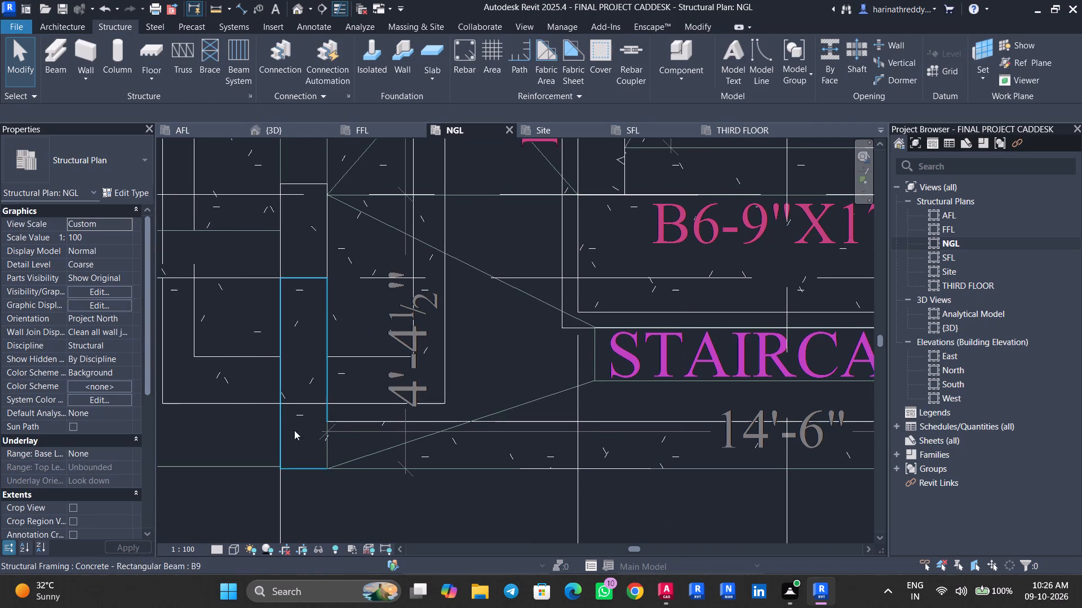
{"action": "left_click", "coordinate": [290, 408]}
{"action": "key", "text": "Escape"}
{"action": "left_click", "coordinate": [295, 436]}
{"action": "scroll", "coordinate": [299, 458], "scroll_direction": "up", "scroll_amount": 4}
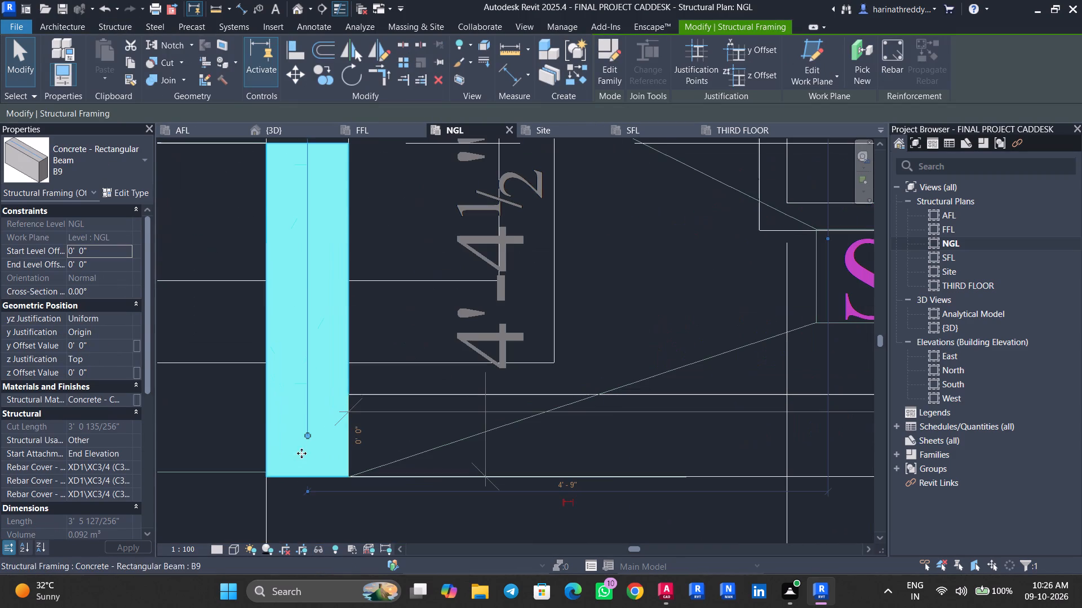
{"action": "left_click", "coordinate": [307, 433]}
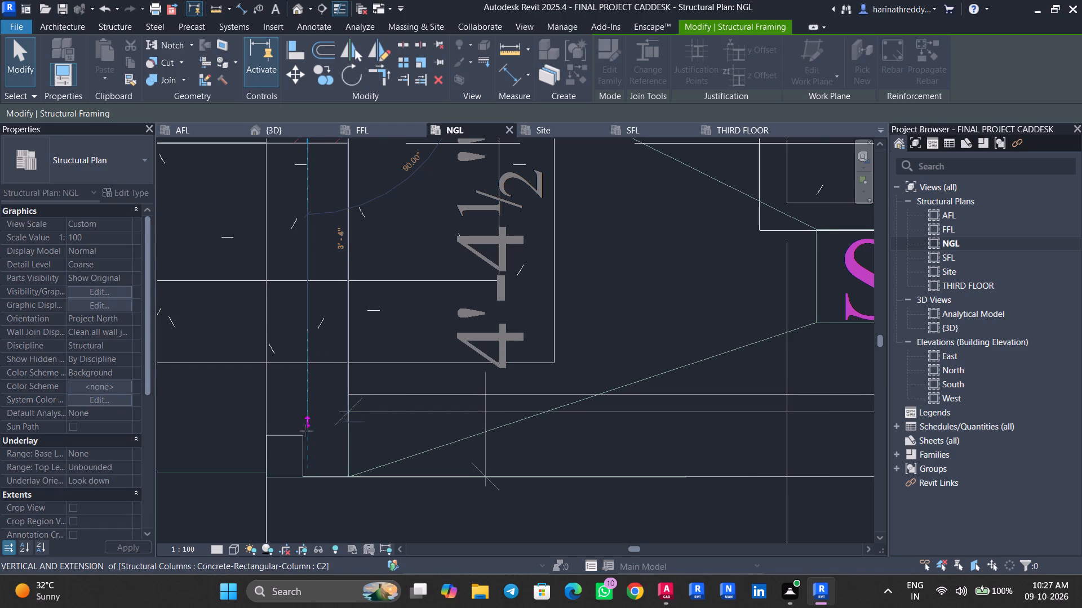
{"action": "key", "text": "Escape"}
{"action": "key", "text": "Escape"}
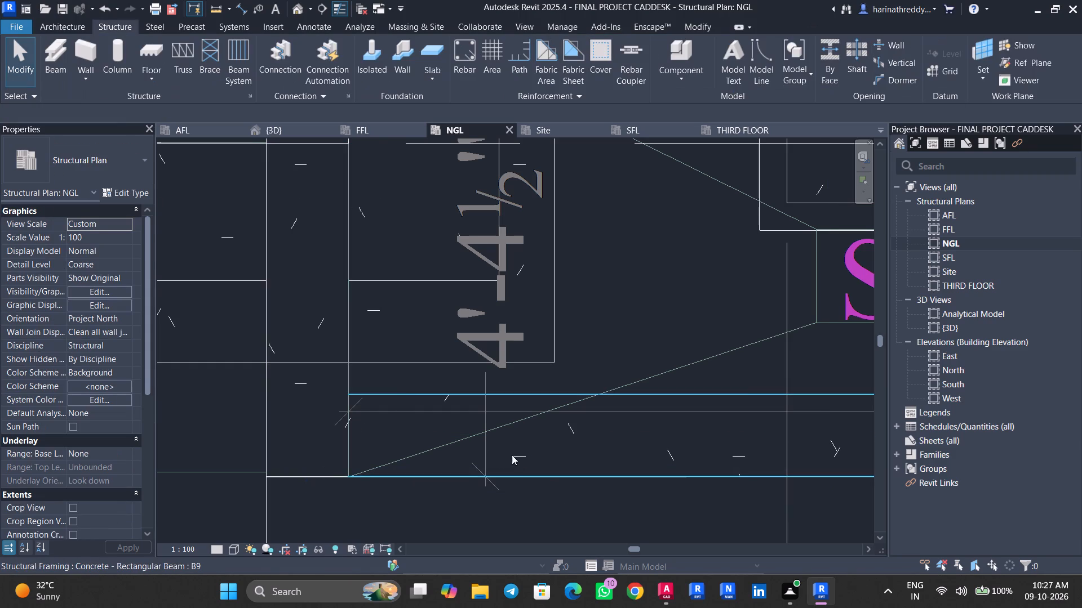
Examine the horizontal B9 beam below the staircase and its joint with the short vertical B9 beam at its right end.
{"action": "middle_click_drag", "start_coordinate": [512, 455], "coordinate": [282, 453]}
{"action": "left_click", "coordinate": [289, 449]}
{"action": "scroll", "coordinate": [465, 475], "scroll_direction": "up", "scroll_amount": 1}
{"action": "scroll", "coordinate": [465, 475], "scroll_direction": "down", "scroll_amount": 4}
{"action": "middle_click_drag", "start_coordinate": [465, 475], "coordinate": [344, 475]}
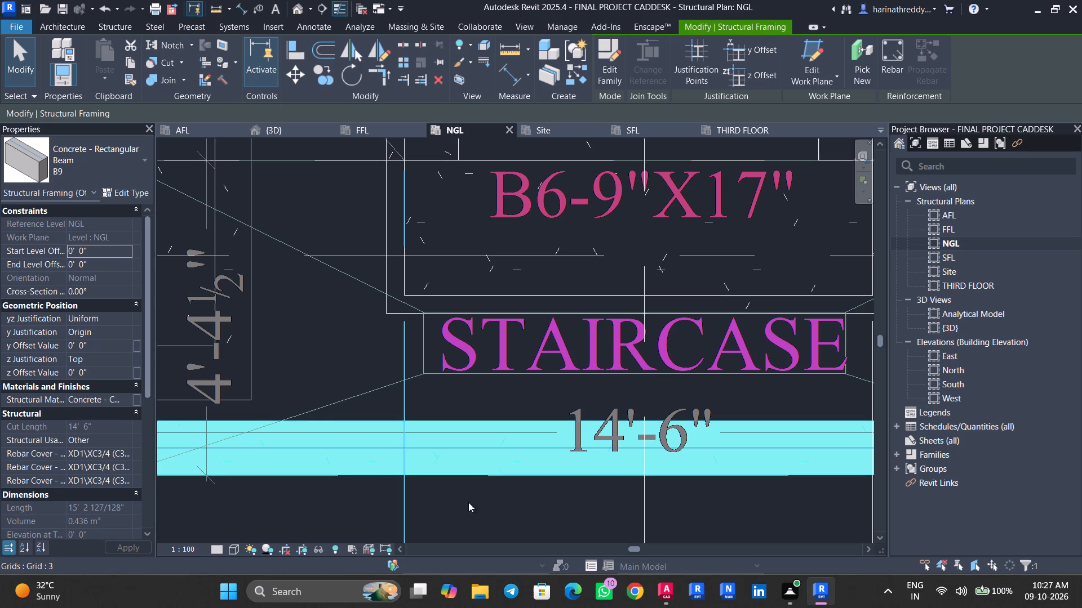
{"action": "middle_click_drag", "start_coordinate": [490, 500], "coordinate": [176, 464]}
{"action": "middle_click_drag", "start_coordinate": [535, 464], "coordinate": [366, 461]}
{"action": "left_click", "coordinate": [711, 406]}
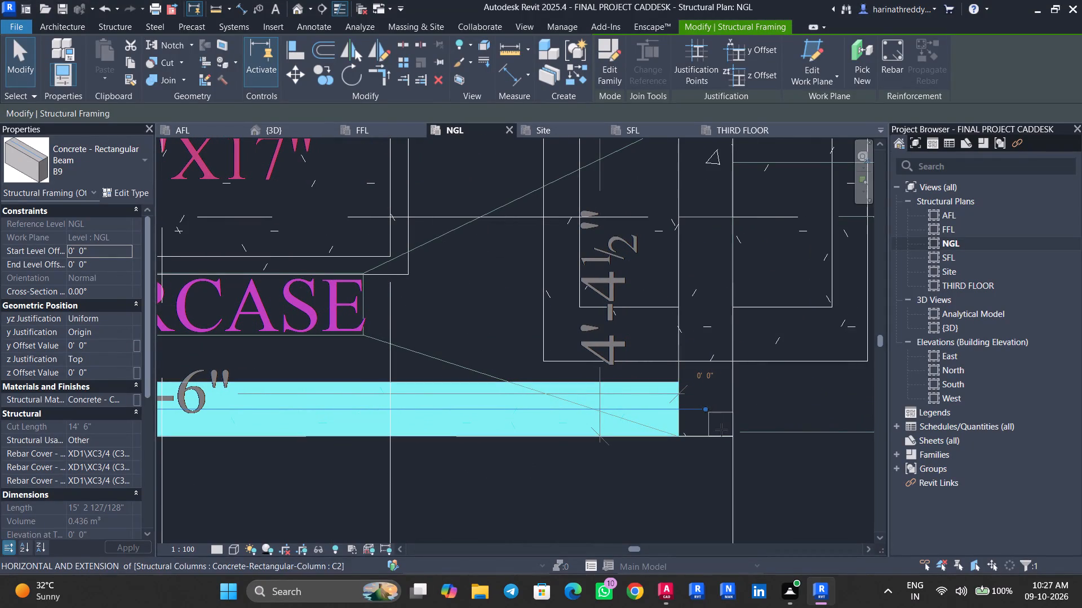
{"action": "key", "text": "Escape"}
{"action": "left_click", "coordinate": [716, 419]}
{"action": "key", "text": "Escape"}
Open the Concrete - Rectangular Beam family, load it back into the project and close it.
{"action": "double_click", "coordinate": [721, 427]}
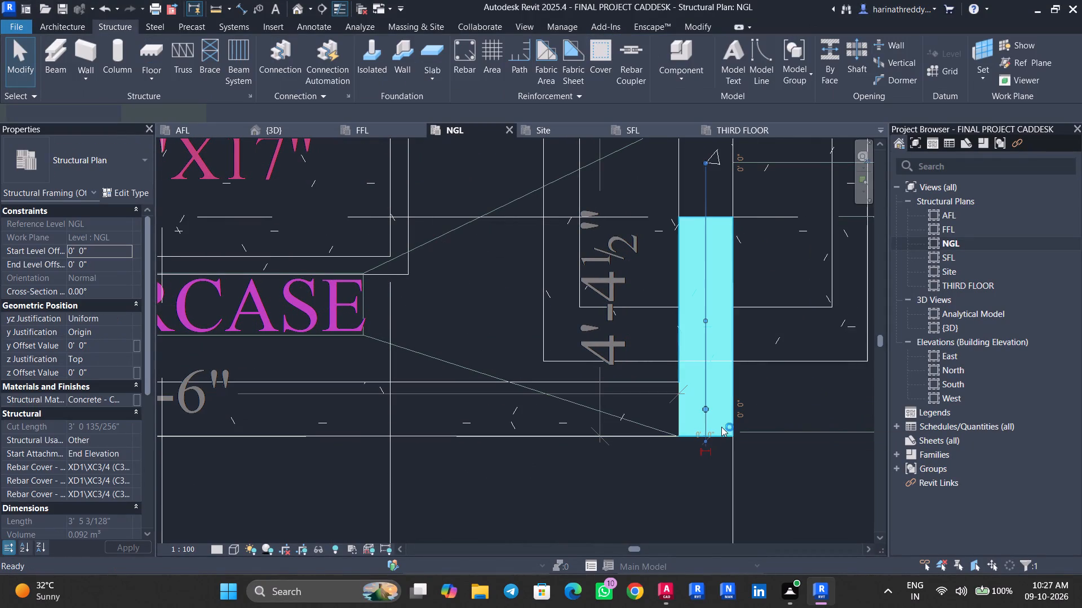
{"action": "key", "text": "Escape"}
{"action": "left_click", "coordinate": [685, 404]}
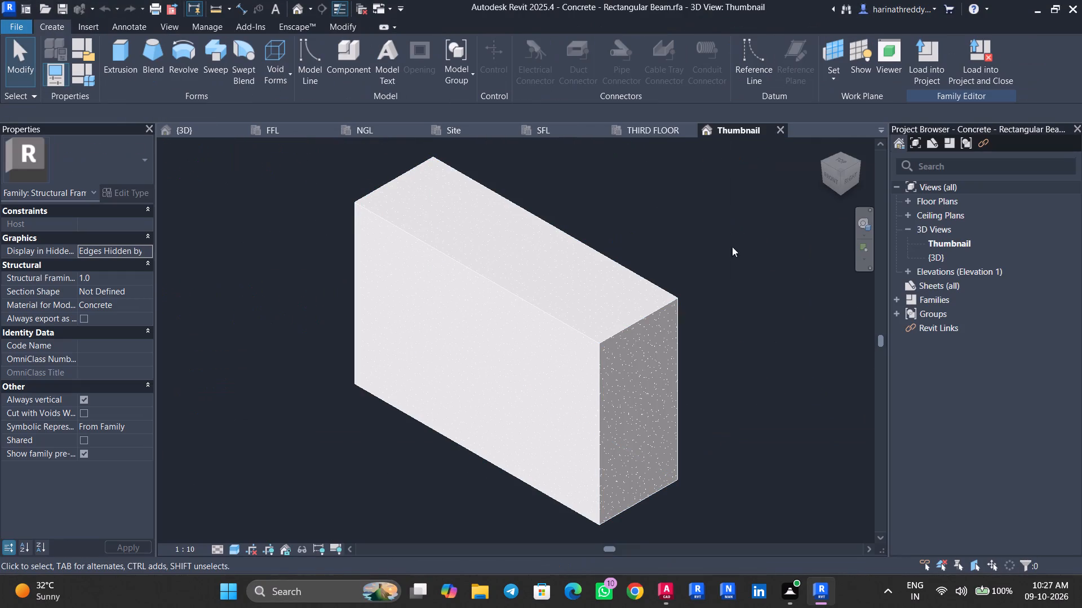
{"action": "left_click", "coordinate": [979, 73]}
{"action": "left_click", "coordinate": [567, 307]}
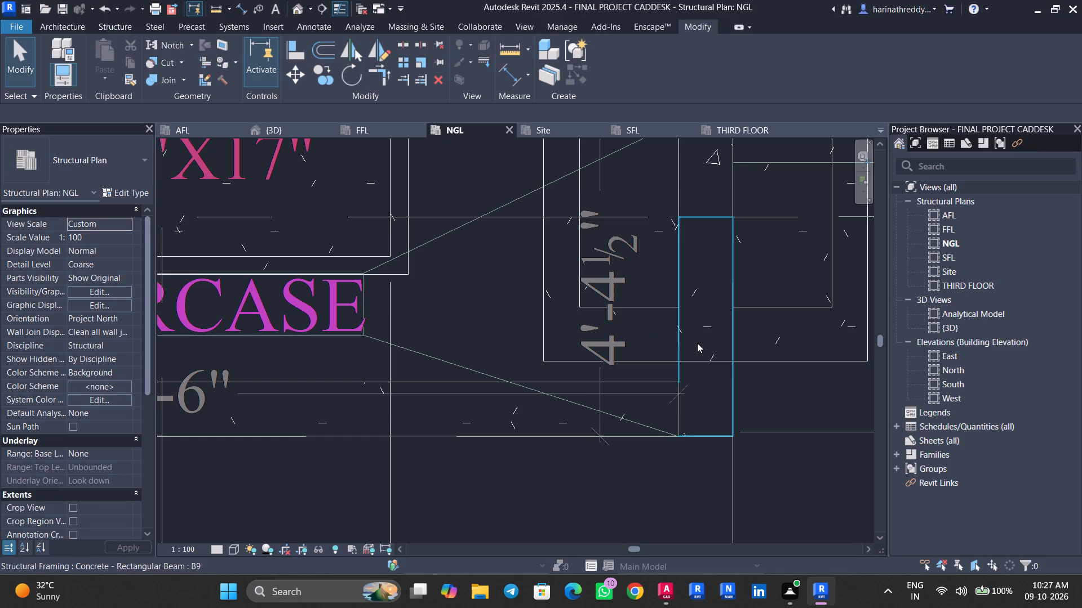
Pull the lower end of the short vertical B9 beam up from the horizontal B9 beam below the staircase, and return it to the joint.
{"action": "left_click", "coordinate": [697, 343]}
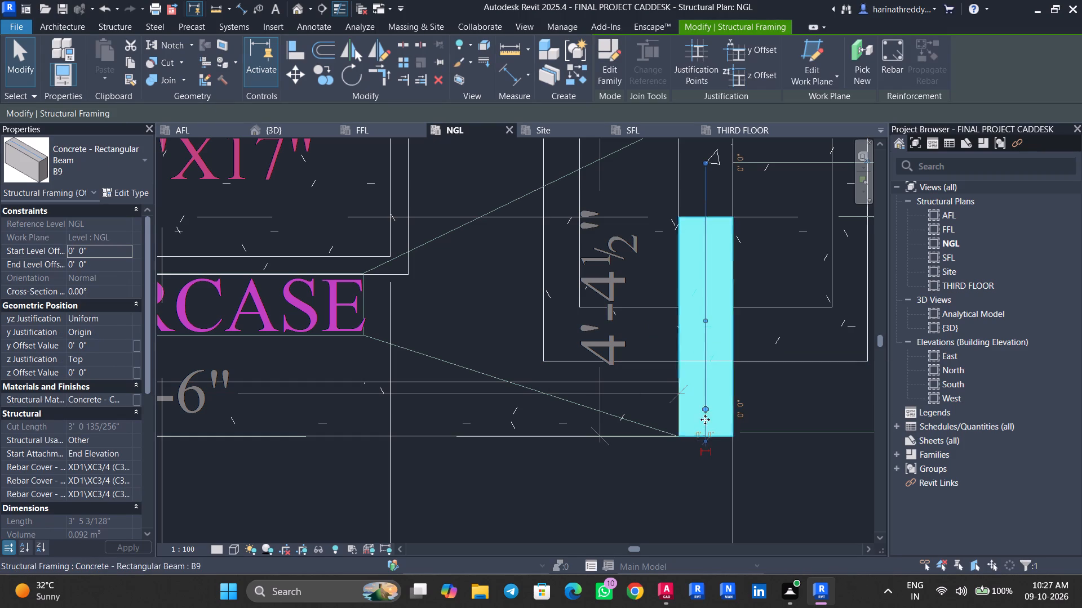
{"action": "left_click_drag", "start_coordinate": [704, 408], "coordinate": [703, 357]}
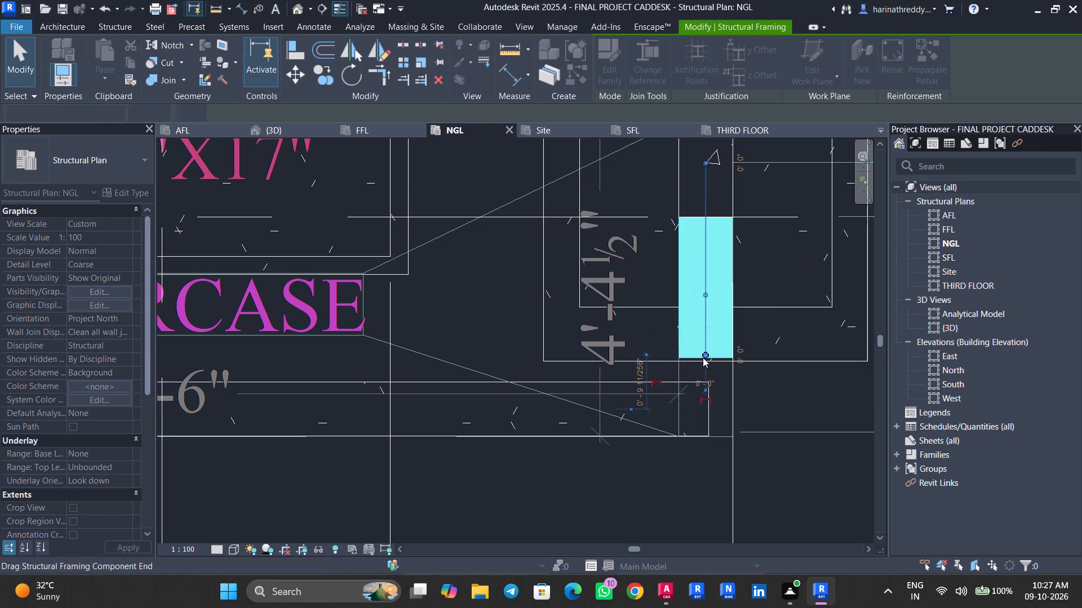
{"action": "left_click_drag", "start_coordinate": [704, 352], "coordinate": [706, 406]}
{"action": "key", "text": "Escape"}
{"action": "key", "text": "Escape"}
Look over the whole NGL structural plan alongside the first floor and ground floor plan drawings.
{"action": "scroll", "coordinate": [640, 414], "scroll_direction": "down", "scroll_amount": 4}
{"action": "scroll", "coordinate": [640, 414], "scroll_direction": "up", "scroll_amount": 1}
{"action": "scroll", "coordinate": [640, 414], "scroll_direction": "down", "scroll_amount": 4}
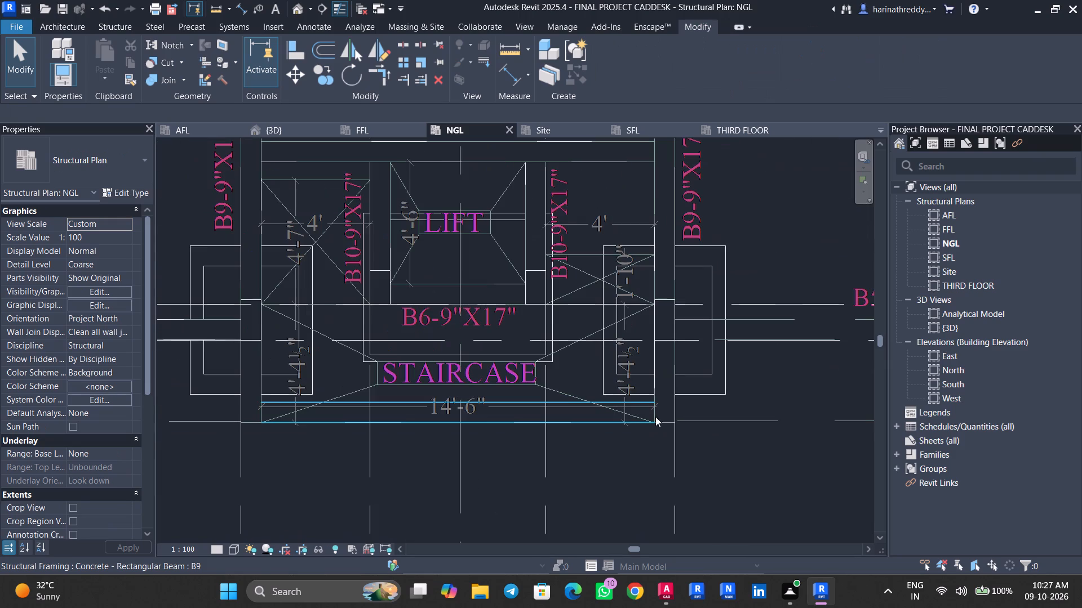
{"action": "scroll", "coordinate": [352, 258], "scroll_direction": "down", "scroll_amount": 13}
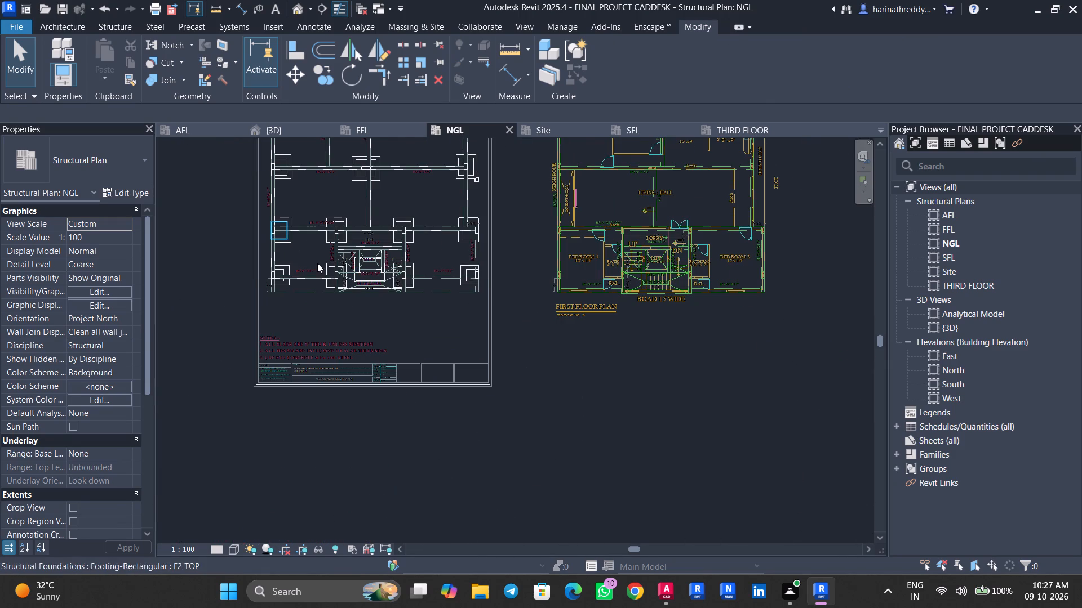
{"action": "middle_click_drag", "start_coordinate": [304, 191], "coordinate": [326, 329]}
{"action": "scroll", "coordinate": [628, 262], "scroll_direction": "down", "scroll_amount": 1}
{"action": "scroll", "coordinate": [628, 262], "scroll_direction": "up", "scroll_amount": 2}
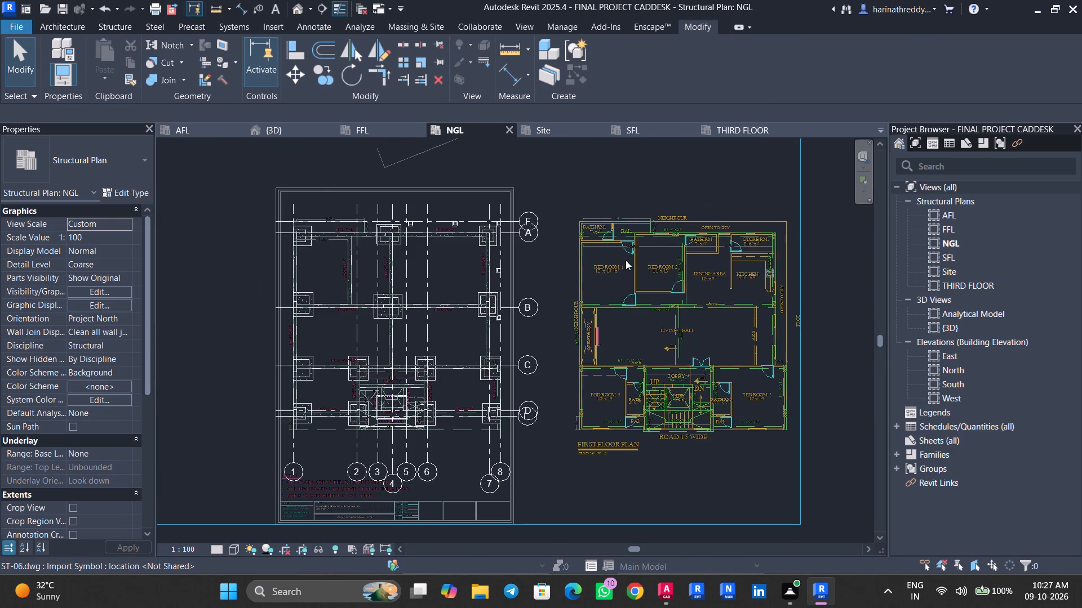
{"action": "scroll", "coordinate": [626, 260], "scroll_direction": "up", "scroll_amount": 9}
{"action": "scroll", "coordinate": [611, 260], "scroll_direction": "down", "scroll_amount": 12}
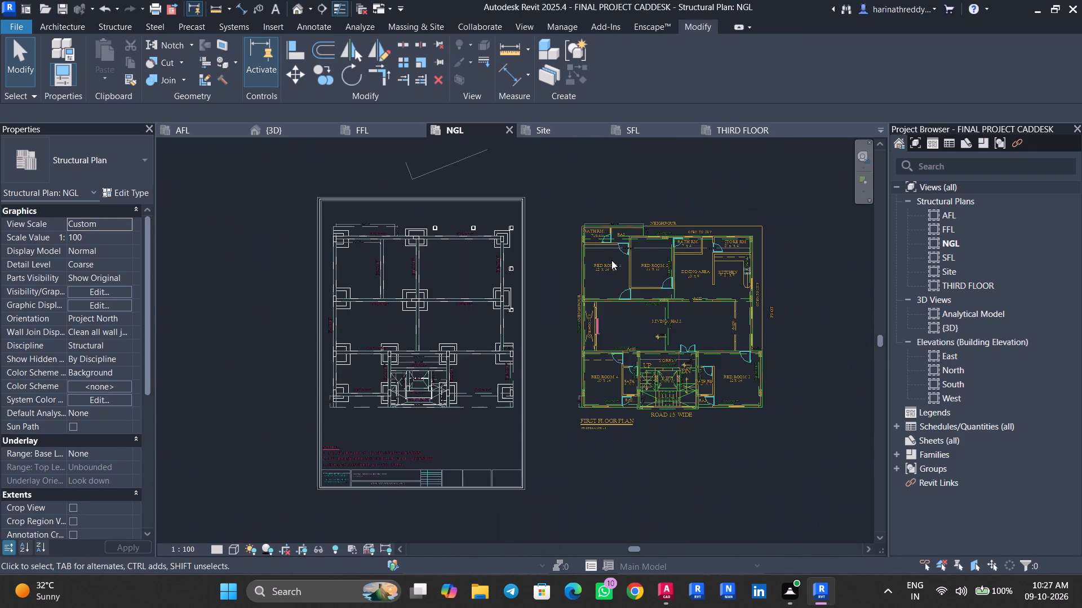
{"action": "scroll", "coordinate": [611, 260], "scroll_direction": "down", "scroll_amount": 5}
{"action": "scroll", "coordinate": [611, 260], "scroll_direction": "up", "scroll_amount": 1}
{"action": "scroll", "coordinate": [611, 260], "scroll_direction": "down", "scroll_amount": 1}
{"action": "scroll", "coordinate": [250, 257], "scroll_direction": "up", "scroll_amount": 1}
{"action": "scroll", "coordinate": [256, 257], "scroll_direction": "down", "scroll_amount": 1}
{"action": "scroll", "coordinate": [297, 257], "scroll_direction": "up", "scroll_amount": 6}
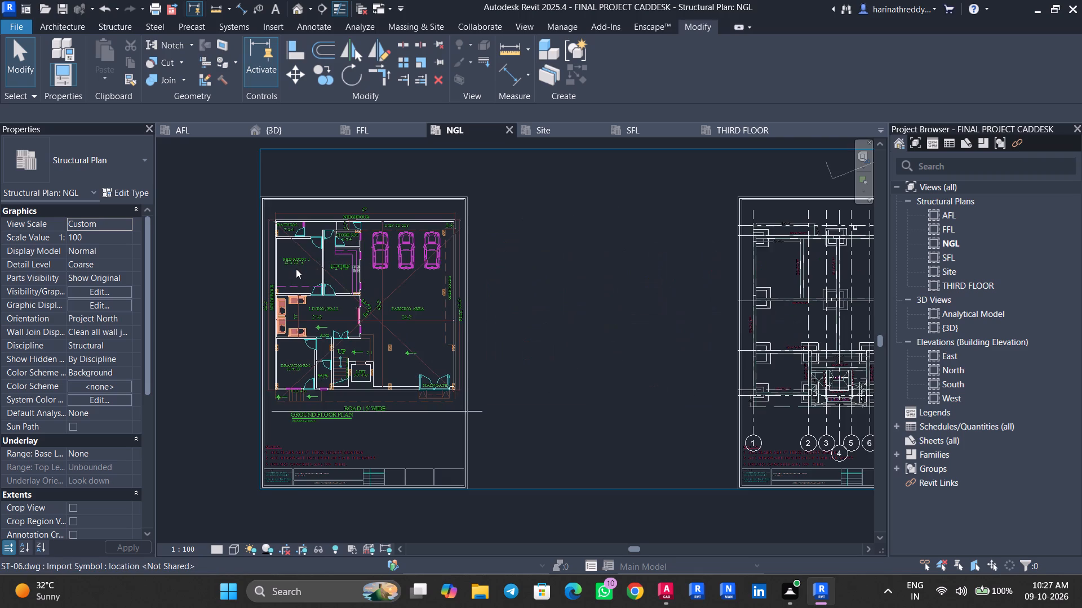
Switch to AutoCAD and examine the beam layout of the ST-06 drawing, checking the labelled beams from B1 down to B5.
{"action": "left_click", "coordinate": [655, 589]}
{"action": "scroll", "coordinate": [482, 410], "scroll_direction": "down", "scroll_amount": 4}
{"action": "middle_click_drag", "start_coordinate": [482, 410], "coordinate": [476, 378]}
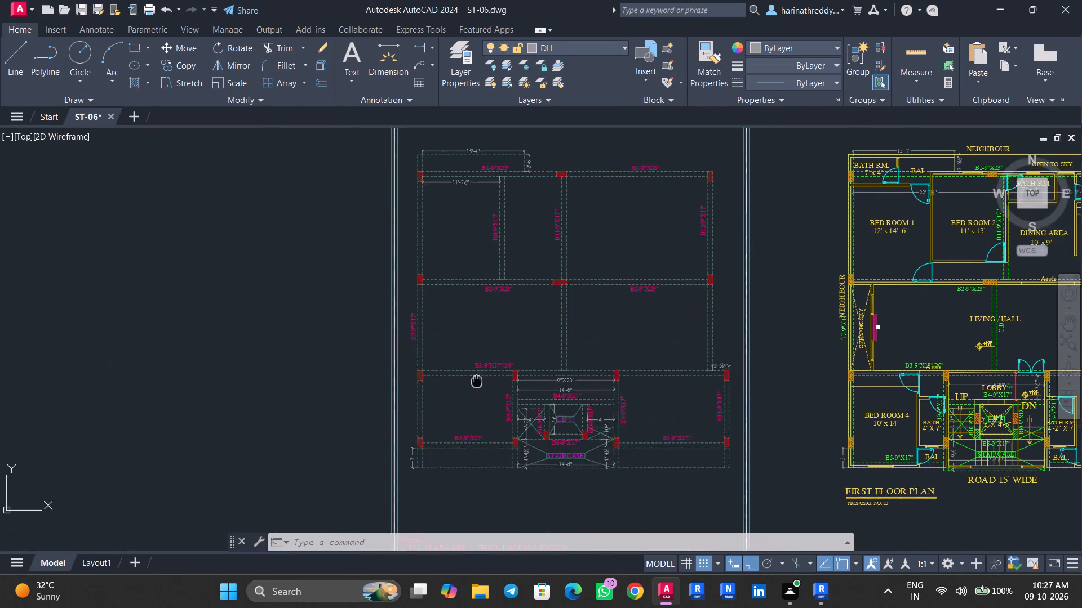
{"action": "middle_click_drag", "start_coordinate": [476, 378], "coordinate": [317, 416]}
{"action": "scroll", "coordinate": [770, 375], "scroll_direction": "up", "scroll_amount": 4}
{"action": "middle_click_drag", "start_coordinate": [770, 374], "coordinate": [671, 391]}
{"action": "scroll", "coordinate": [671, 391], "scroll_direction": "down", "scroll_amount": 2}
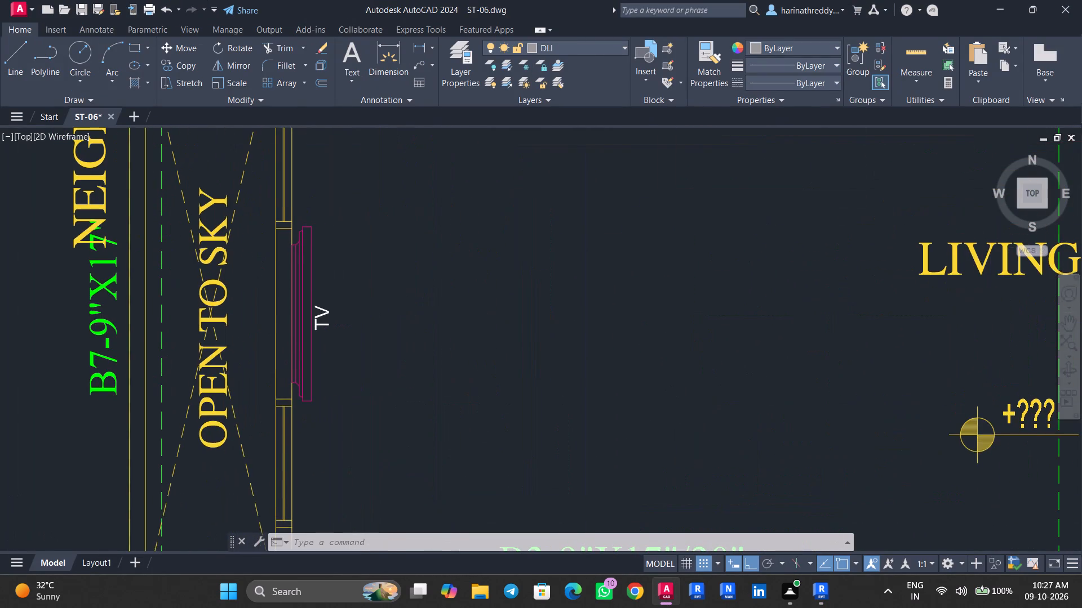
{"action": "scroll", "coordinate": [671, 391], "scroll_direction": "down", "scroll_amount": 2}
{"action": "scroll", "coordinate": [374, 392], "scroll_direction": "up", "scroll_amount": 4}
{"action": "middle_click_drag", "start_coordinate": [380, 392], "coordinate": [498, 460]}
{"action": "scroll", "coordinate": [500, 460], "scroll_direction": "down", "scroll_amount": 3}
{"action": "middle_click_drag", "start_coordinate": [471, 431], "coordinate": [483, 428]}
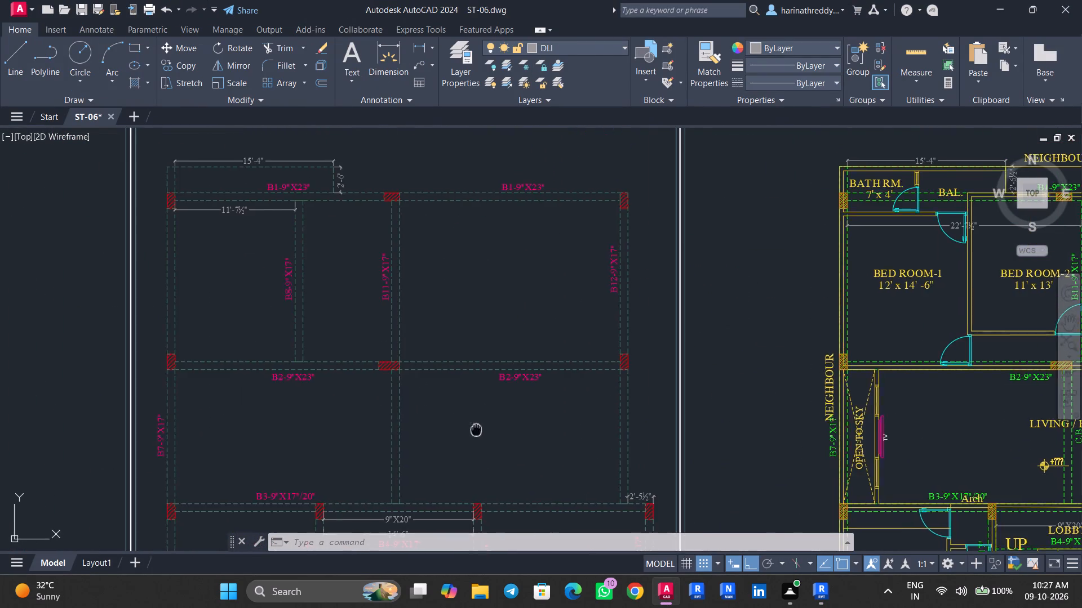
{"action": "middle_click_drag", "start_coordinate": [483, 428], "coordinate": [586, 427]}
{"action": "scroll", "coordinate": [422, 387], "scroll_direction": "up", "scroll_amount": 2}
{"action": "middle_click_drag", "start_coordinate": [424, 387], "coordinate": [507, 423]}
{"action": "scroll", "coordinate": [503, 418], "scroll_direction": "down", "scroll_amount": 2}
{"action": "middle_click_drag", "start_coordinate": [503, 418], "coordinate": [522, 260]}
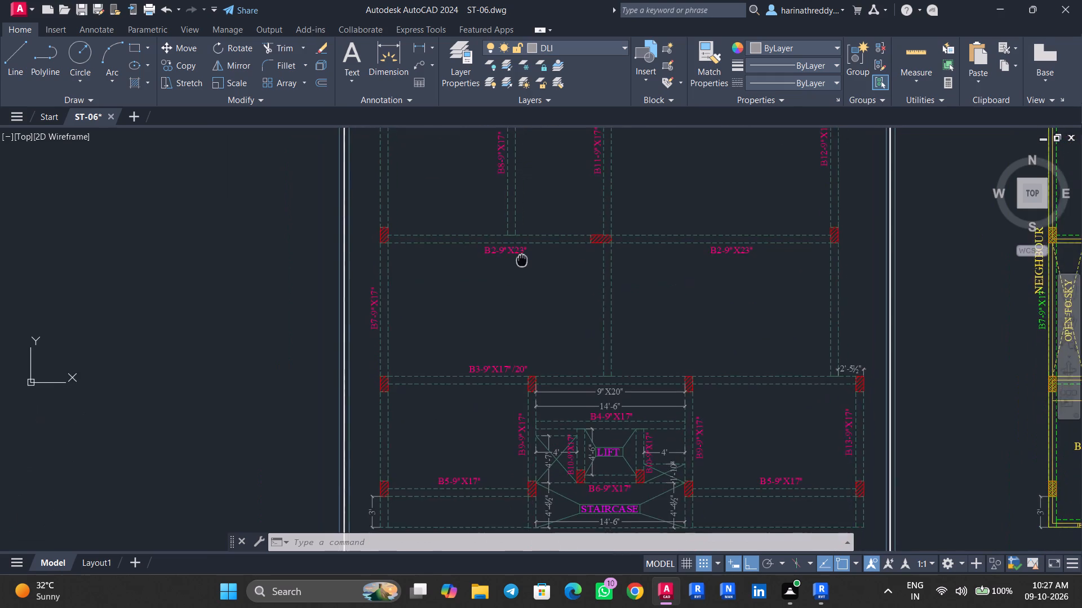
{"action": "middle_click_drag", "start_coordinate": [522, 260], "coordinate": [502, 366]}
{"action": "scroll", "coordinate": [493, 296], "scroll_direction": "up", "scroll_amount": 1}
{"action": "middle_click_drag", "start_coordinate": [493, 296], "coordinate": [485, 347]}
{"action": "scroll", "coordinate": [484, 347], "scroll_direction": "down", "scroll_amount": 2}
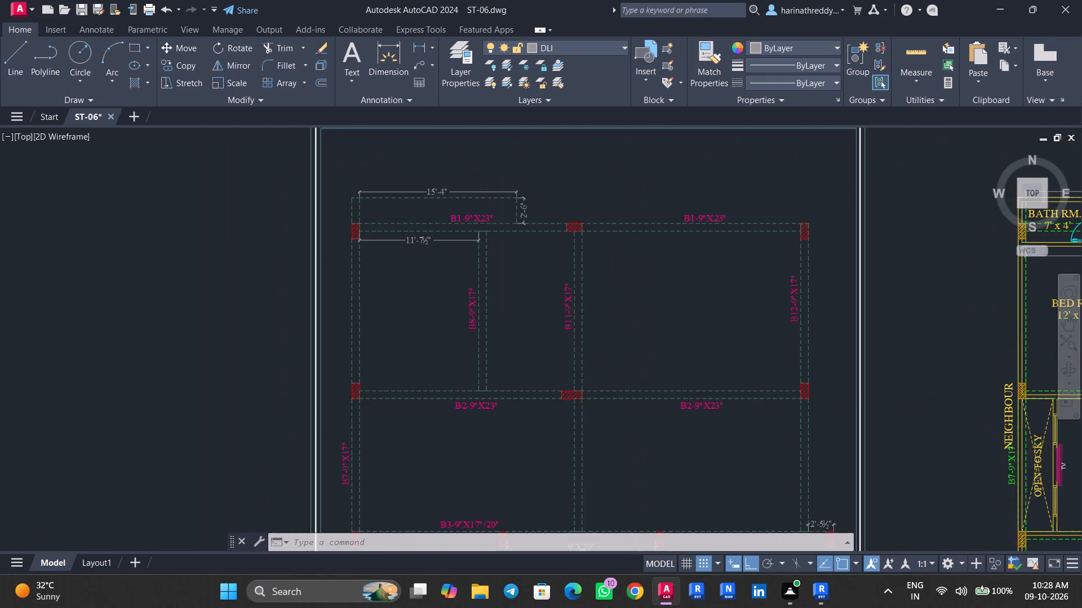
{"action": "middle_click_drag", "start_coordinate": [484, 347], "coordinate": [451, 336]}
{"action": "middle_click_drag", "start_coordinate": [603, 341], "coordinate": [598, 332]}
{"action": "scroll", "coordinate": [637, 311], "scroll_direction": "up", "scroll_amount": 3}
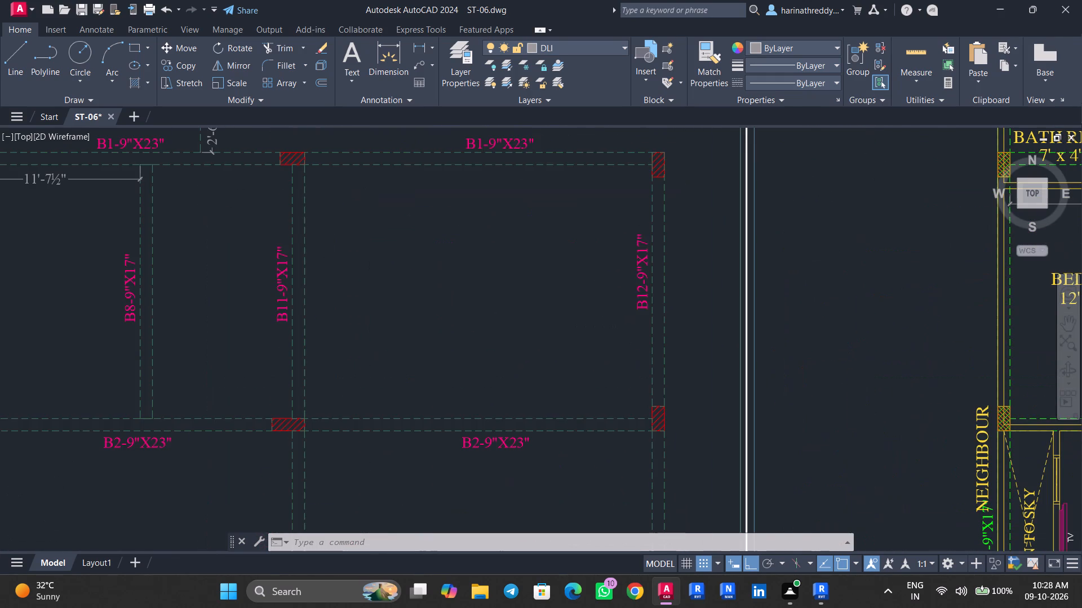
{"action": "scroll", "coordinate": [637, 311], "scroll_direction": "down", "scroll_amount": 1}
{"action": "scroll", "coordinate": [491, 356], "scroll_direction": "down", "scroll_amount": 2}
{"action": "middle_click_drag", "start_coordinate": [485, 377], "coordinate": [510, 341]}
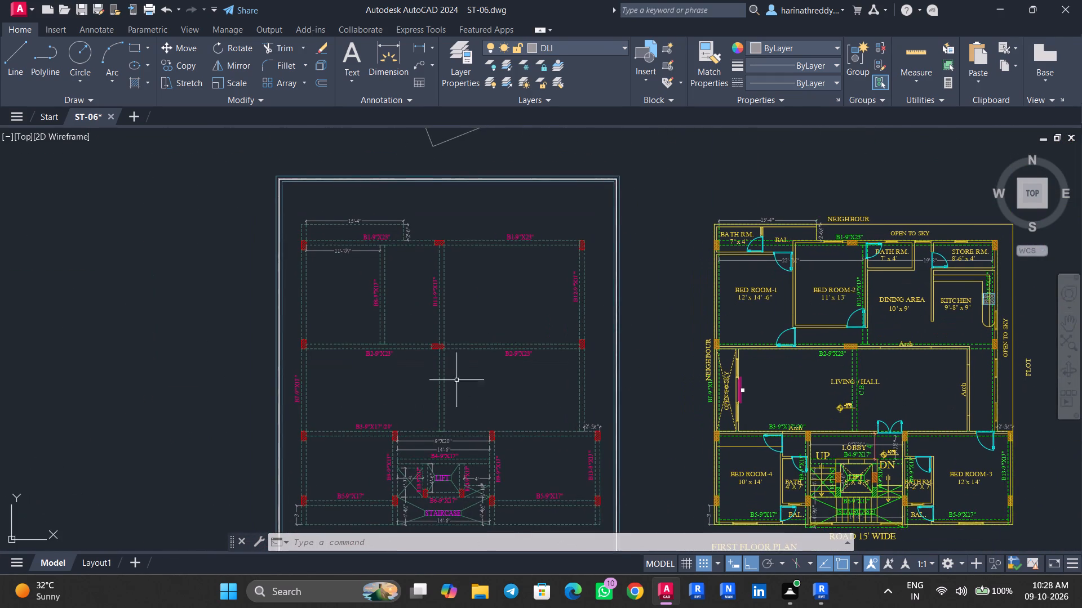
Examine the staircase and lift area of the ST-06 beam layout, including the B4, B6, B9 and B10 beams and the staircase's lower edge.
{"action": "middle_click_drag", "start_coordinate": [456, 381], "coordinate": [491, 336]}
{"action": "scroll", "coordinate": [512, 358], "scroll_direction": "up", "scroll_amount": 1}
{"action": "middle_click_drag", "start_coordinate": [515, 354], "coordinate": [553, 301]}
{"action": "middle_click_drag", "start_coordinate": [571, 351], "coordinate": [593, 315]}
{"action": "scroll", "coordinate": [527, 426], "scroll_direction": "up", "scroll_amount": 3}
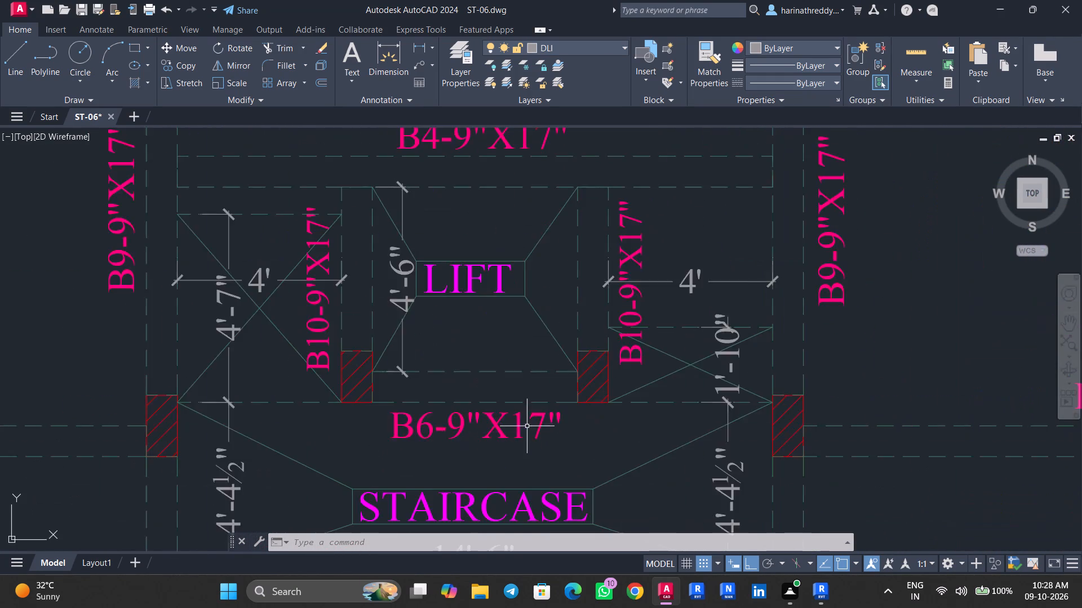
{"action": "middle_click_drag", "start_coordinate": [531, 418], "coordinate": [575, 349]}
{"action": "middle_click_drag", "start_coordinate": [575, 349], "coordinate": [633, 275]}
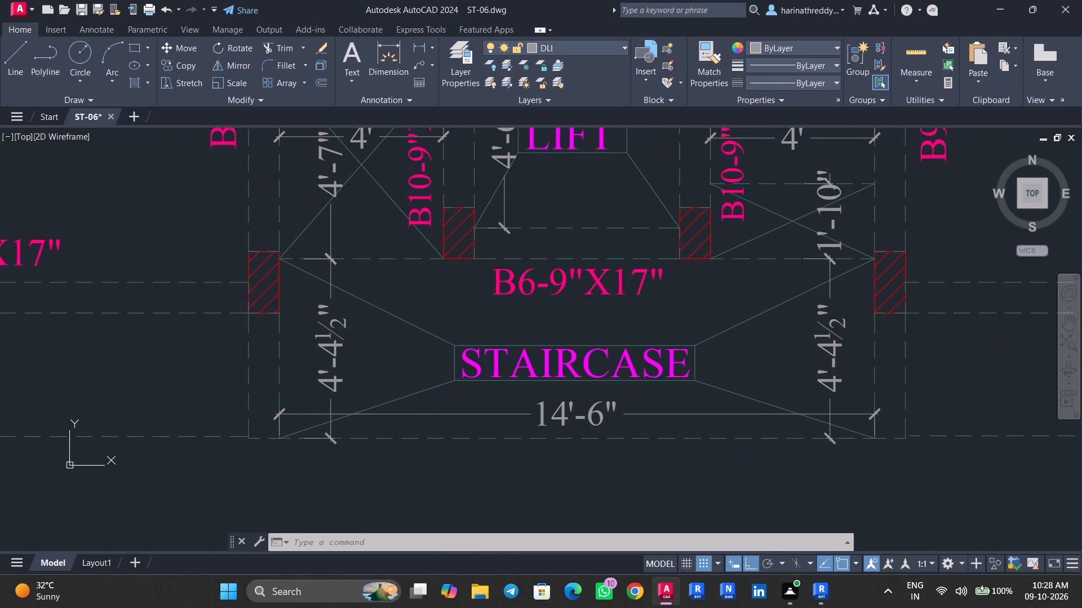
{"action": "middle_click_drag", "start_coordinate": [615, 312], "coordinate": [610, 328]}
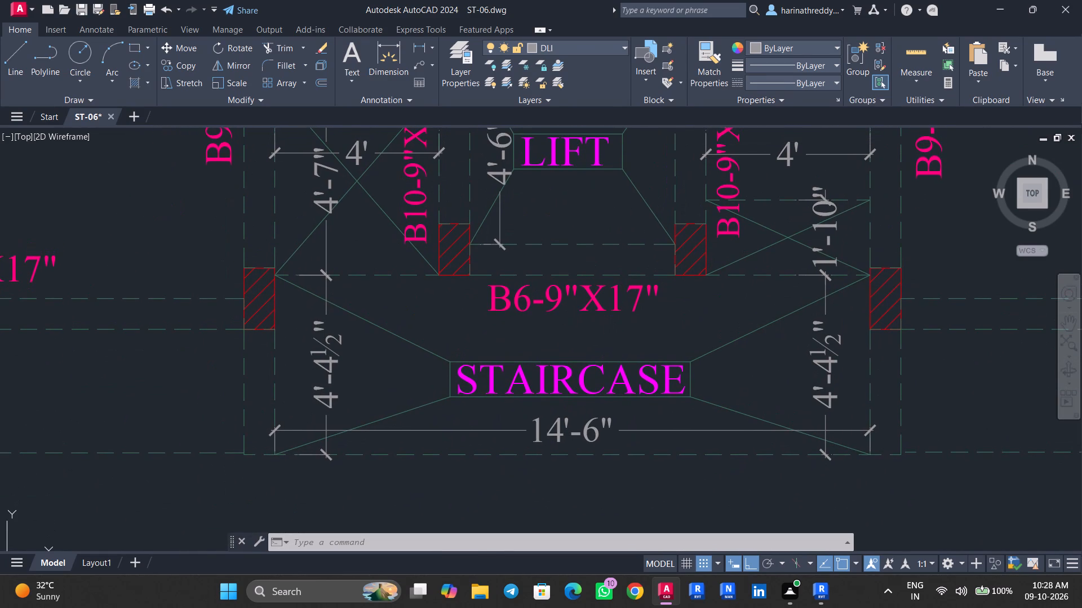
{"action": "middle_click_drag", "start_coordinate": [610, 328], "coordinate": [564, 426]}
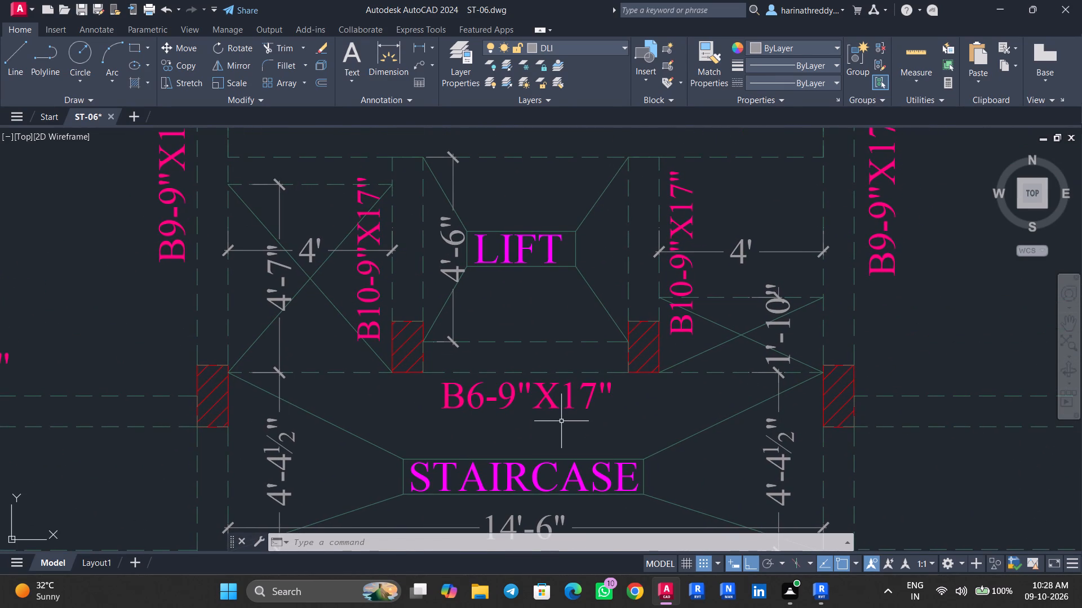
{"action": "middle_click_drag", "start_coordinate": [389, 292], "coordinate": [443, 366]}
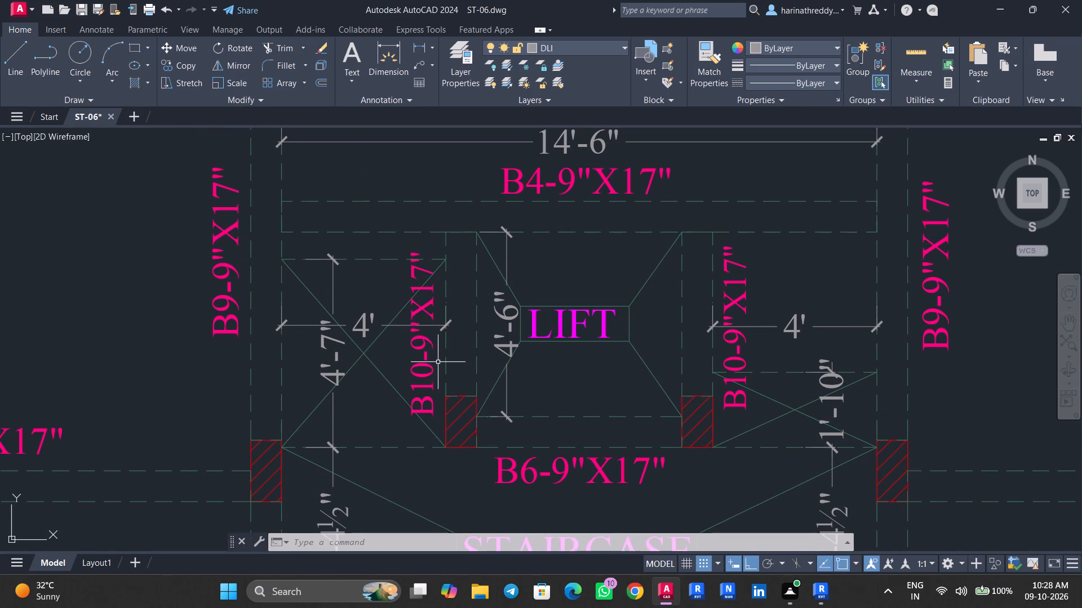
{"action": "middle_click_drag", "start_coordinate": [441, 348], "coordinate": [454, 254]}
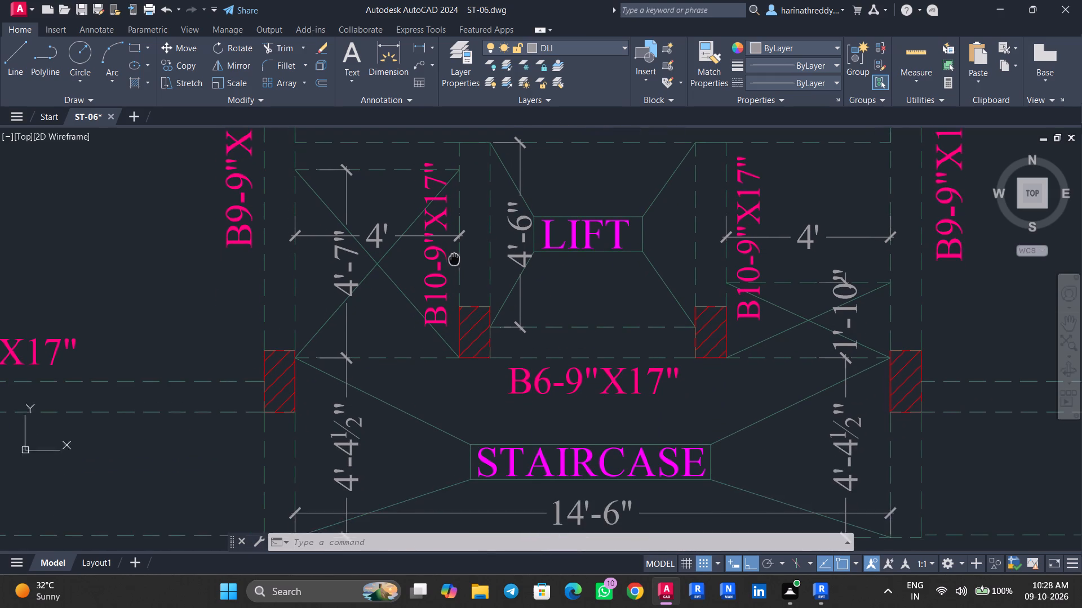
{"action": "middle_click_drag", "start_coordinate": [454, 254], "coordinate": [454, 254]}
{"action": "middle_click_drag", "start_coordinate": [515, 391], "coordinate": [522, 324]}
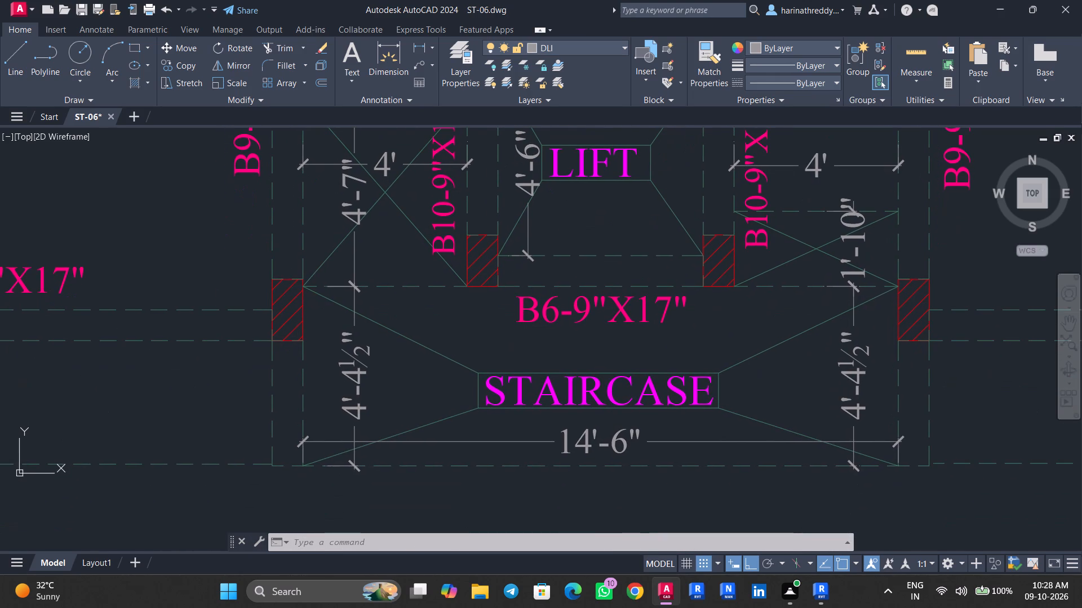
{"action": "scroll", "coordinate": [522, 324], "scroll_direction": "down", "scroll_amount": 3}
{"action": "scroll", "coordinate": [522, 324], "scroll_direction": "up", "scroll_amount": 2}
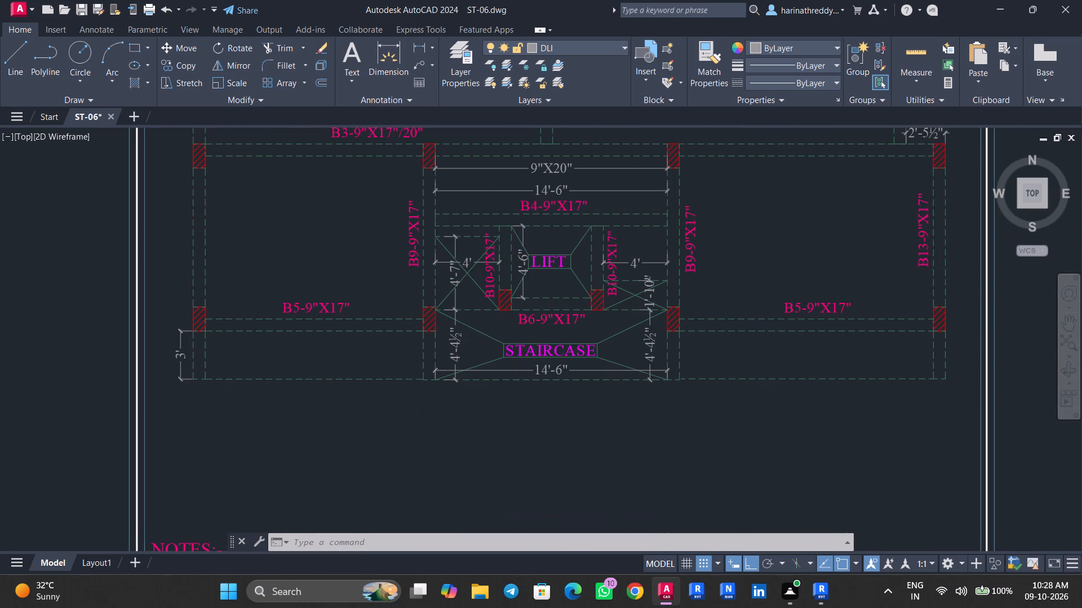
{"action": "scroll", "coordinate": [522, 324], "scroll_direction": "down", "scroll_amount": 1}
Examine the upper part of the ST-06 beam layout around the projection above the B1 beam.
{"action": "middle_click_drag", "start_coordinate": [522, 324], "coordinate": [508, 462]}
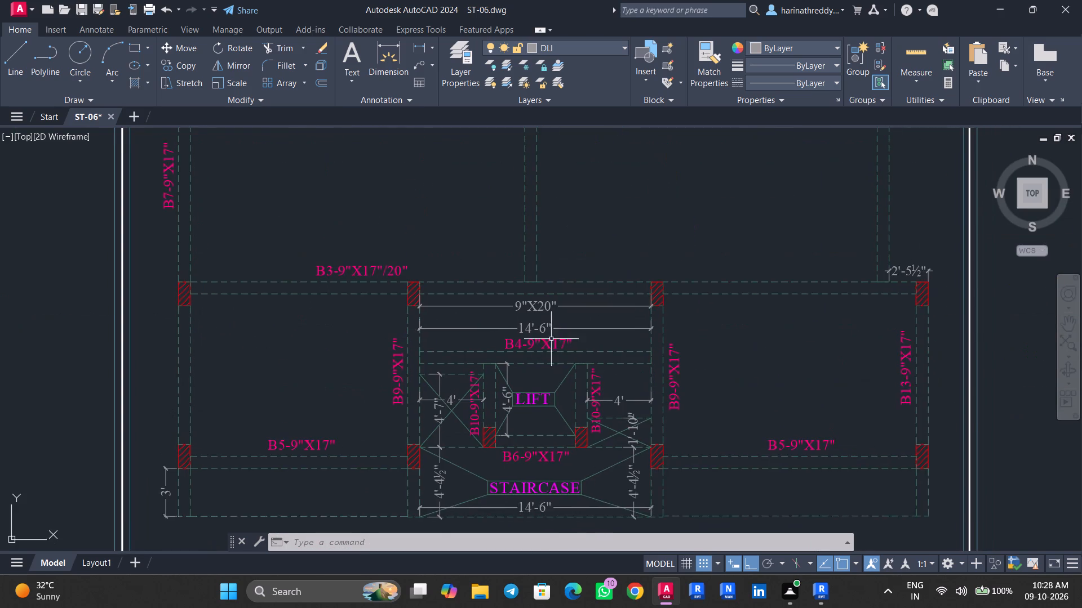
{"action": "middle_click_drag", "start_coordinate": [571, 281], "coordinate": [578, 471]}
{"action": "middle_click_drag", "start_coordinate": [579, 279], "coordinate": [620, 485]}
{"action": "scroll", "coordinate": [614, 453], "scroll_direction": "up", "scroll_amount": 1}
{"action": "middle_click_drag", "start_coordinate": [612, 315], "coordinate": [613, 478]}
{"action": "scroll", "coordinate": [613, 478], "scroll_direction": "down", "scroll_amount": 4}
{"action": "scroll", "coordinate": [539, 380], "scroll_direction": "up", "scroll_amount": 4}
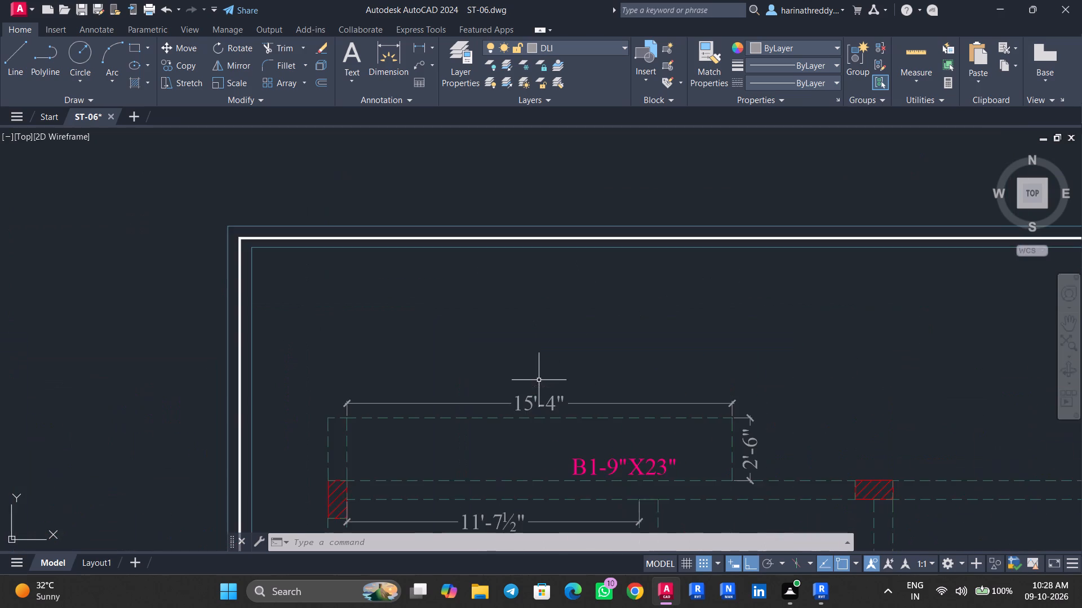
{"action": "middle_click_drag", "start_coordinate": [518, 438], "coordinate": [547, 364]}
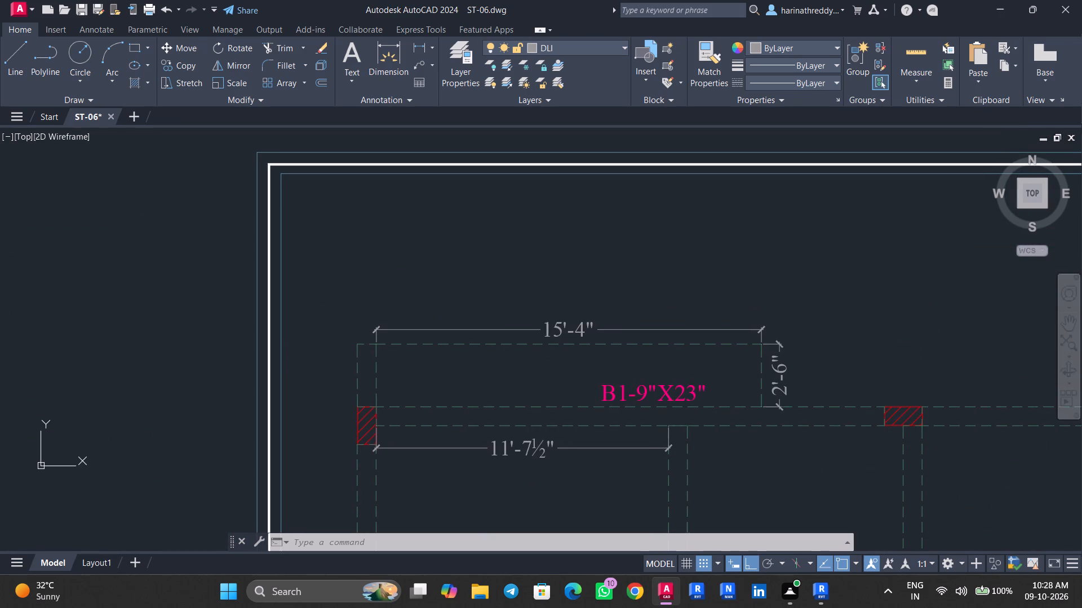
Switch back to Revit and inspect the NGL structural plan around the B8 beam and the adjoining B2 and B7 beams.
{"action": "left_click", "coordinate": [821, 591]}
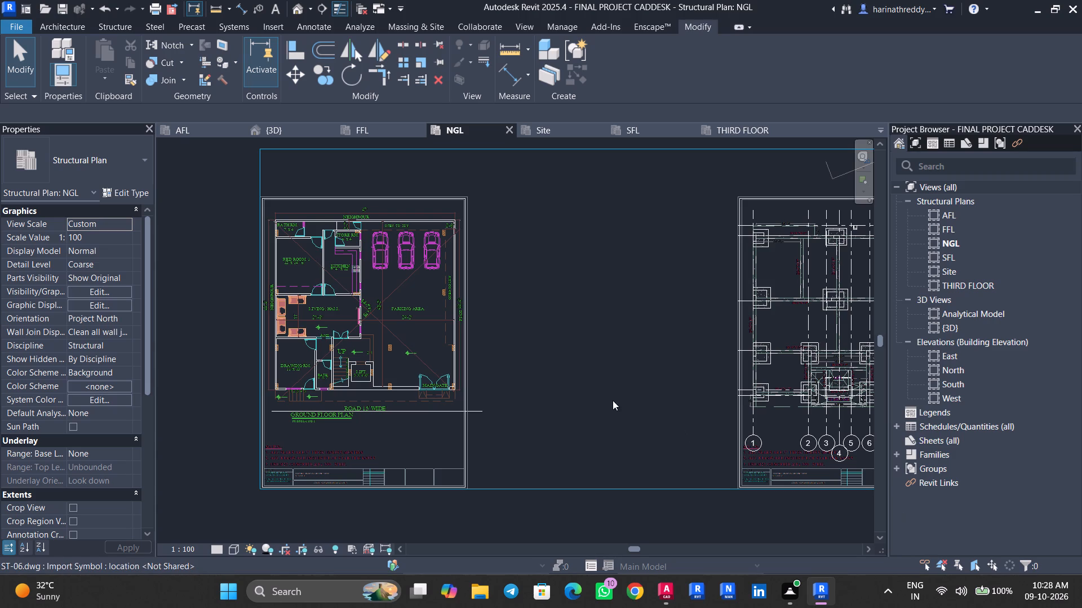
{"action": "middle_click_drag", "start_coordinate": [613, 396], "coordinate": [385, 415]}
{"action": "scroll", "coordinate": [623, 292], "scroll_direction": "up", "scroll_amount": 1}
{"action": "scroll", "coordinate": [623, 292], "scroll_direction": "down", "scroll_amount": 2}
{"action": "scroll", "coordinate": [623, 292], "scroll_direction": "up", "scroll_amount": 7}
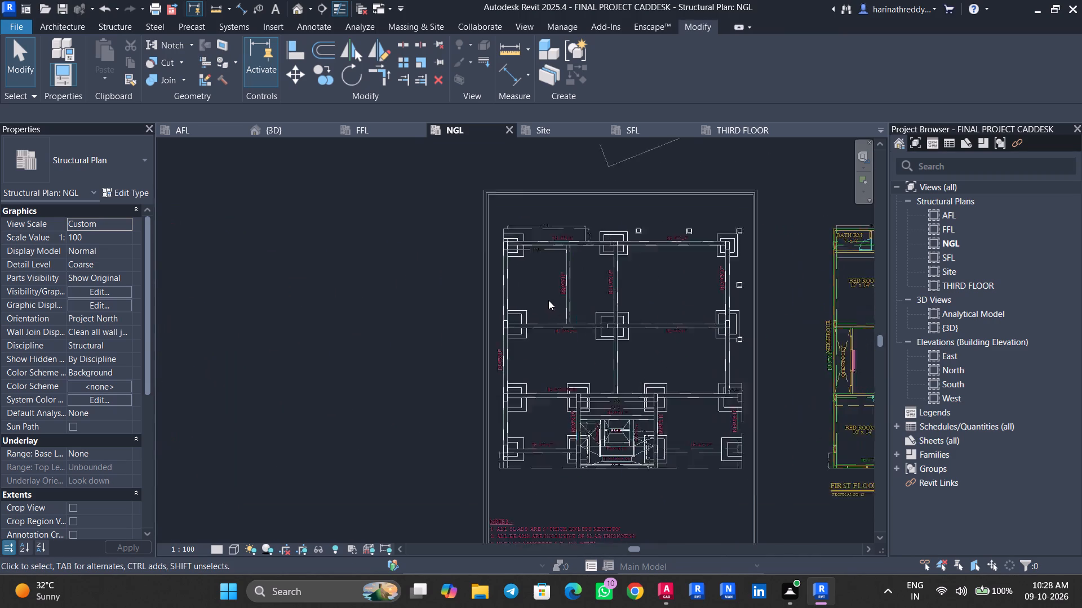
{"action": "scroll", "coordinate": [548, 300], "scroll_direction": "up", "scroll_amount": 3}
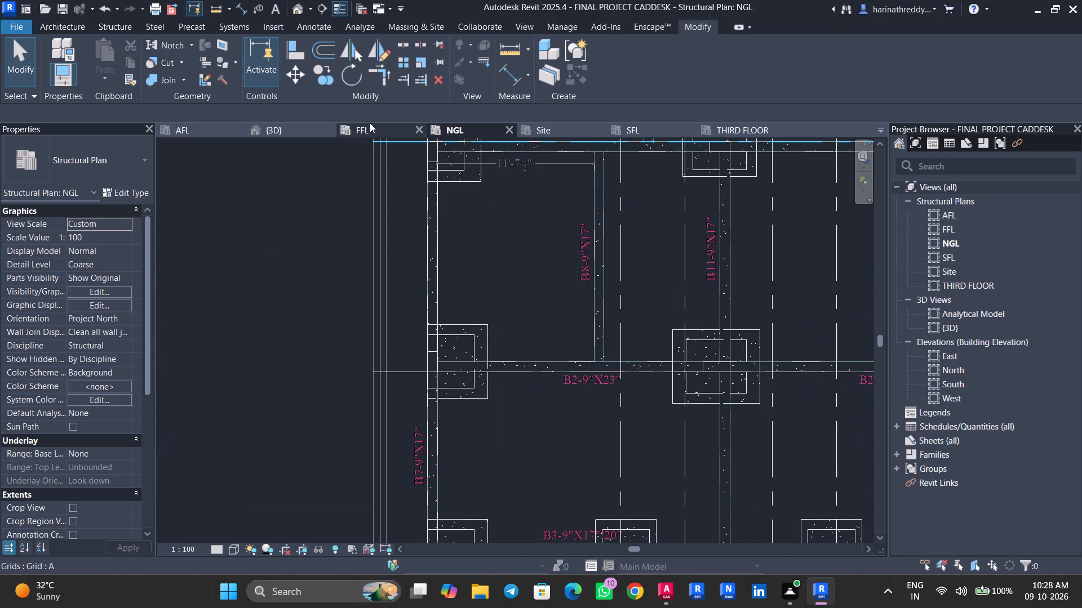
Open the default 3D view and save the project.
{"action": "left_click", "coordinate": [293, 6]}
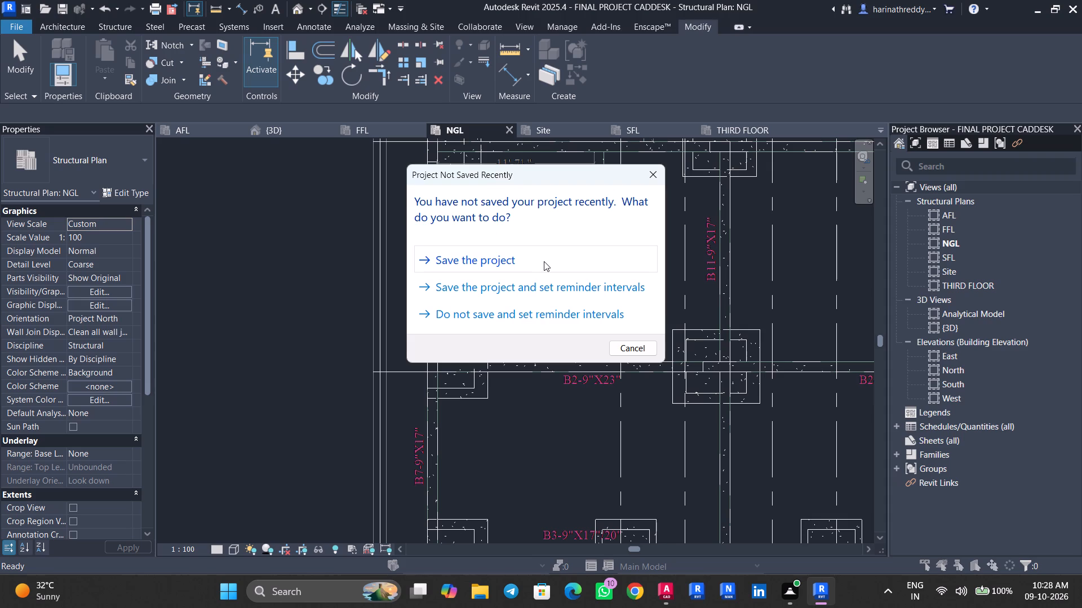
{"action": "left_click", "coordinate": [544, 261]}
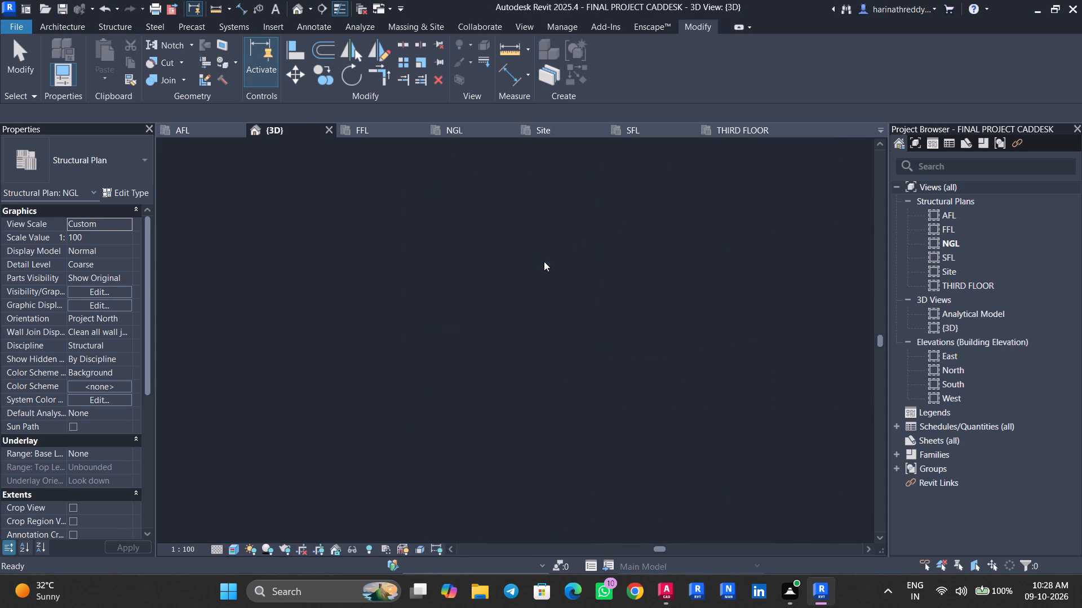
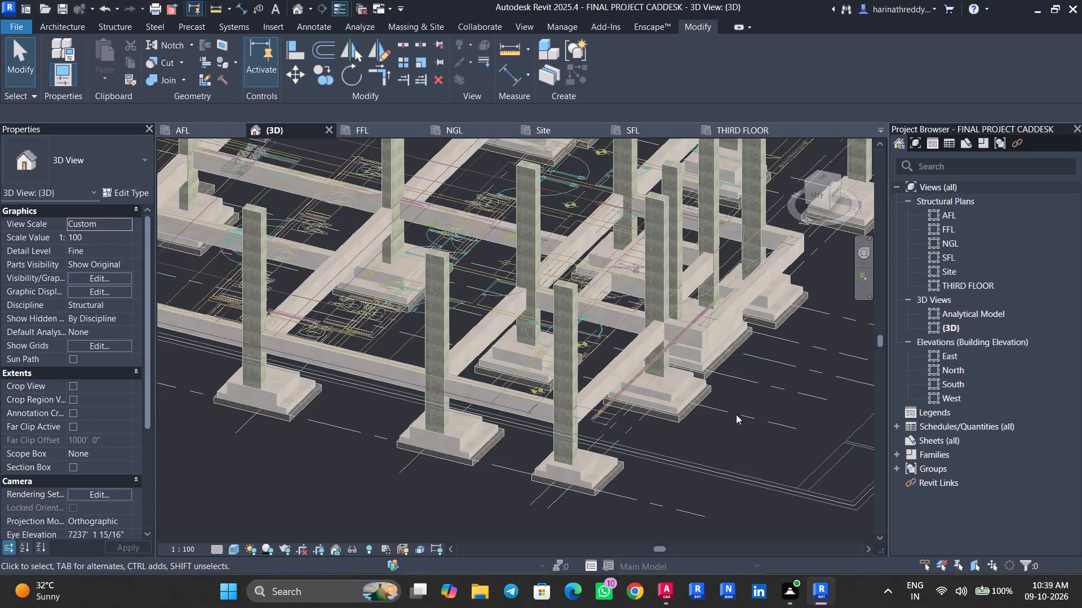
Inspect the staircase-area beams, columns and F4 footing in 3D, including the beam ends at the outer edge.
{"action": "middle_click_drag", "start_coordinate": [732, 430], "coordinate": [725, 479]}
{"action": "scroll", "coordinate": [706, 382], "scroll_direction": "up", "scroll_amount": 9}
{"action": "middle_click_drag", "start_coordinate": [721, 345], "coordinate": [657, 487]}
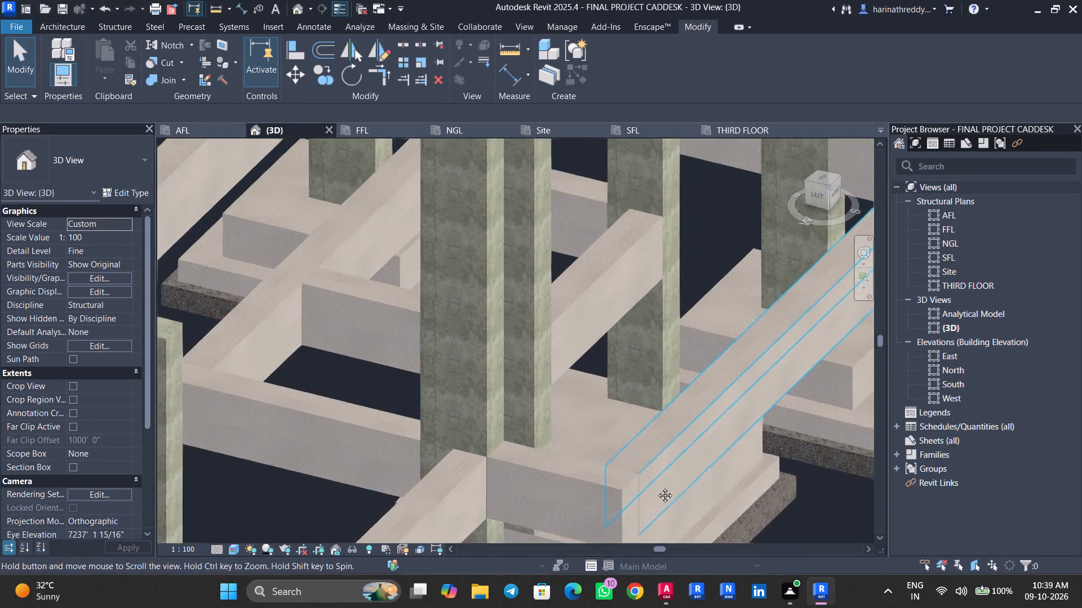
{"action": "middle_click_drag", "start_coordinate": [657, 487], "coordinate": [597, 512]}
{"action": "middle_click_drag", "start_coordinate": [699, 410], "coordinate": [609, 515]}
{"action": "scroll", "coordinate": [734, 369], "scroll_direction": "up", "scroll_amount": 2}
{"action": "scroll", "coordinate": [734, 369], "scroll_direction": "down", "scroll_amount": 1}
{"action": "scroll", "coordinate": [734, 369], "scroll_direction": "up", "scroll_amount": 6}
{"action": "scroll", "coordinate": [734, 369], "scroll_direction": "down", "scroll_amount": 4}
{"action": "scroll", "coordinate": [734, 369], "scroll_direction": "up", "scroll_amount": 2}
{"action": "scroll", "coordinate": [734, 369], "scroll_direction": "down", "scroll_amount": 5}
{"action": "middle_click_drag", "start_coordinate": [725, 381], "coordinate": [765, 190]}
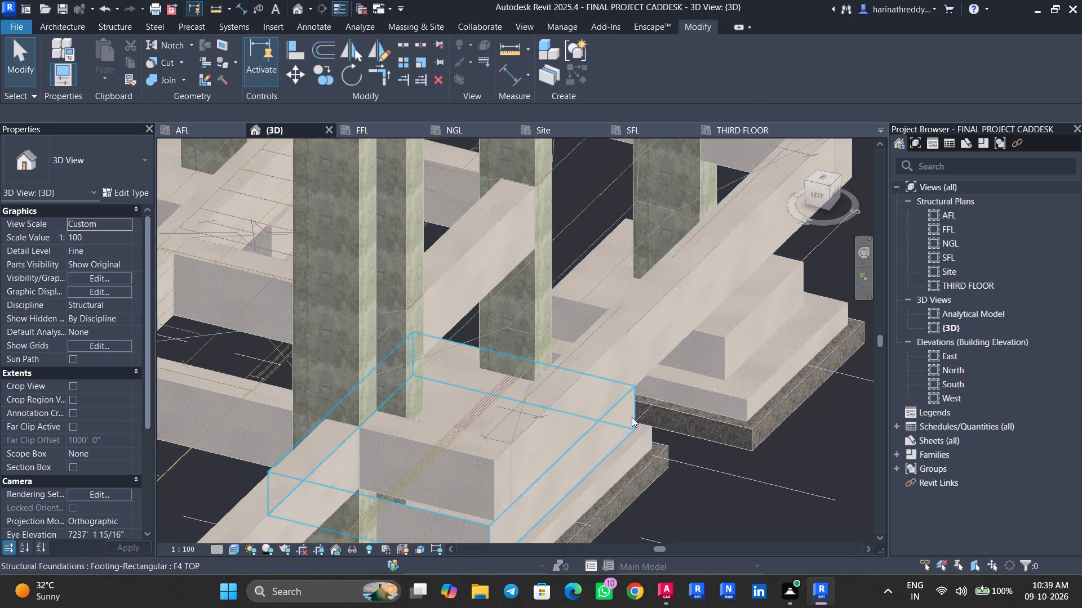
{"action": "scroll", "coordinate": [626, 415], "scroll_direction": "down", "scroll_amount": 3}
{"action": "scroll", "coordinate": [626, 415], "scroll_direction": "up", "scroll_amount": 1}
{"action": "scroll", "coordinate": [626, 415], "scroll_direction": "down", "scroll_amount": 1}
{"action": "scroll", "coordinate": [623, 414], "scroll_direction": "up", "scroll_amount": 1}
{"action": "scroll", "coordinate": [623, 414], "scroll_direction": "down", "scroll_amount": 5}
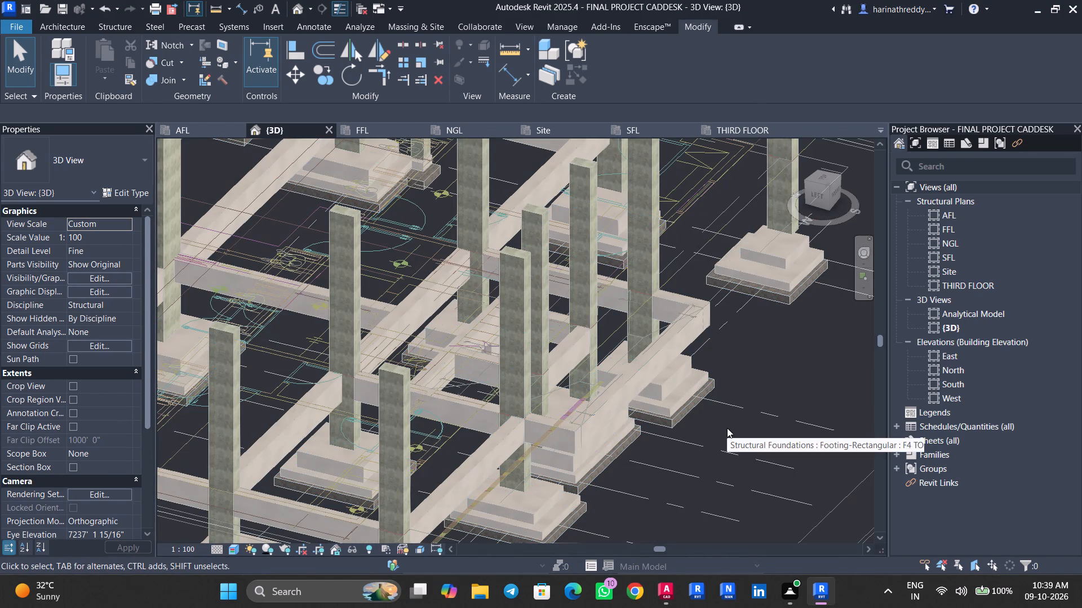
{"action": "scroll", "coordinate": [727, 428], "scroll_direction": "down", "scroll_amount": 3}
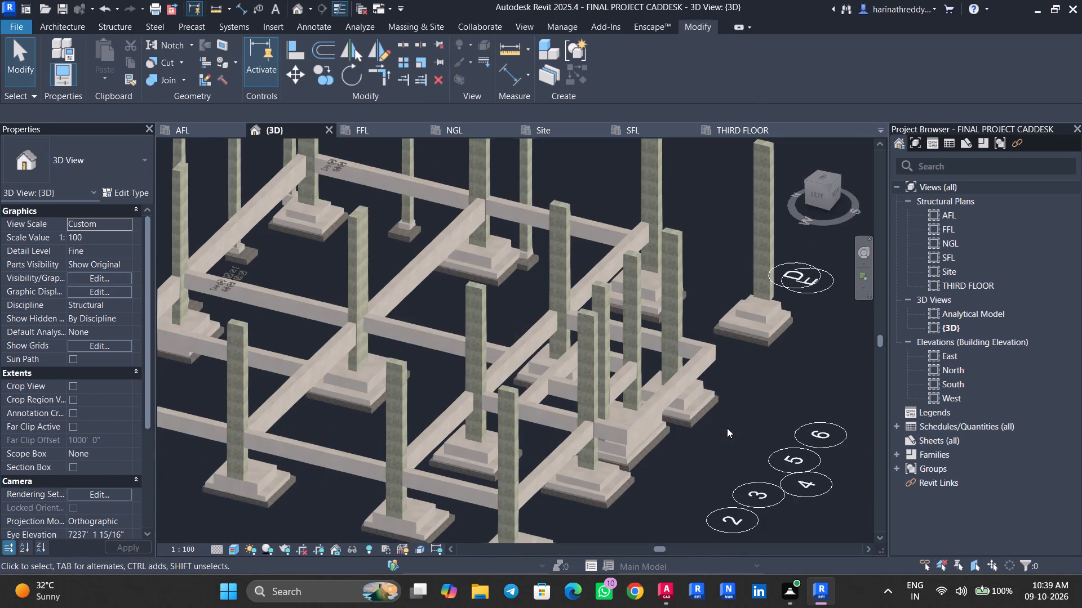
{"action": "scroll", "coordinate": [727, 428], "scroll_direction": "down", "scroll_amount": 3}
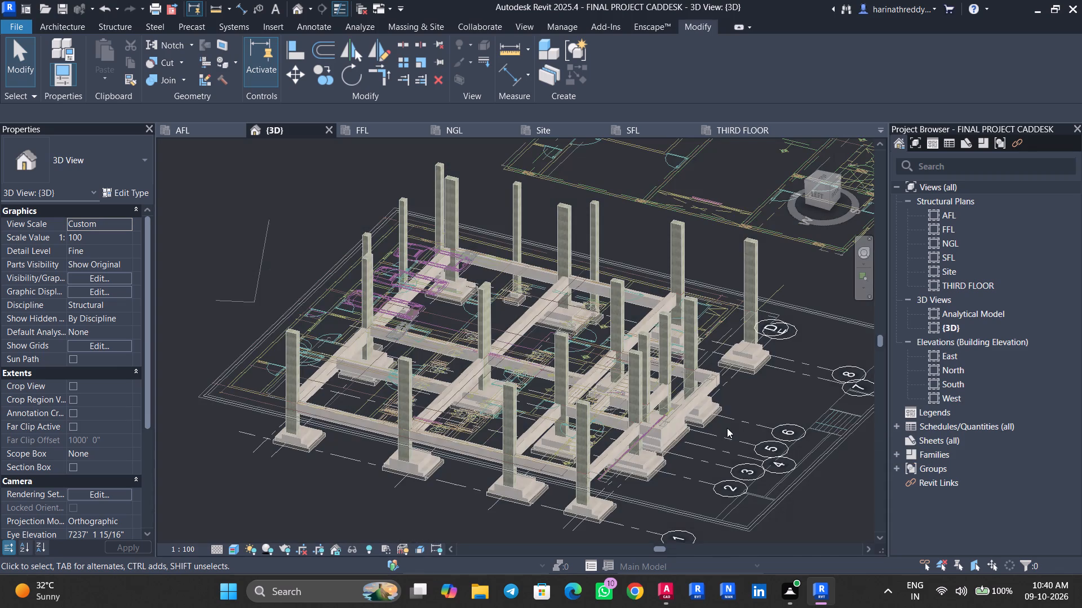
Select all C1 columns, starting from the isolated one near grid D-8, and set their base offset to 1' 2".
{"action": "scroll", "coordinate": [739, 359], "scroll_direction": "up", "scroll_amount": 13}
{"action": "middle_click_drag", "start_coordinate": [766, 348], "coordinate": [681, 406]}
{"action": "scroll", "coordinate": [681, 402], "scroll_direction": "down", "scroll_amount": 4}
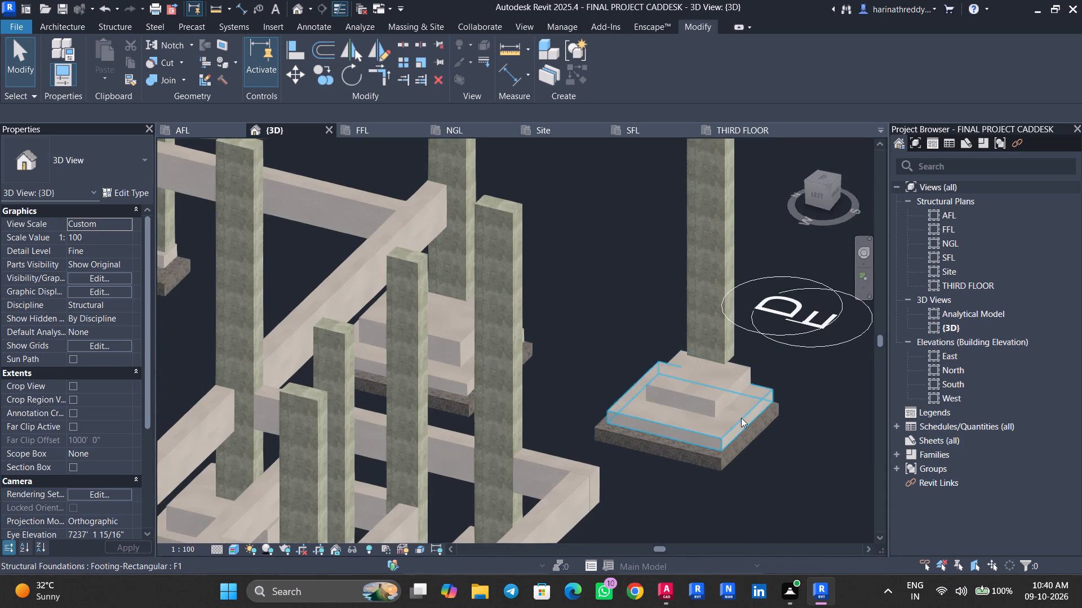
{"action": "middle_click_drag", "start_coordinate": [736, 417], "coordinate": [681, 340], "text": "shift"}
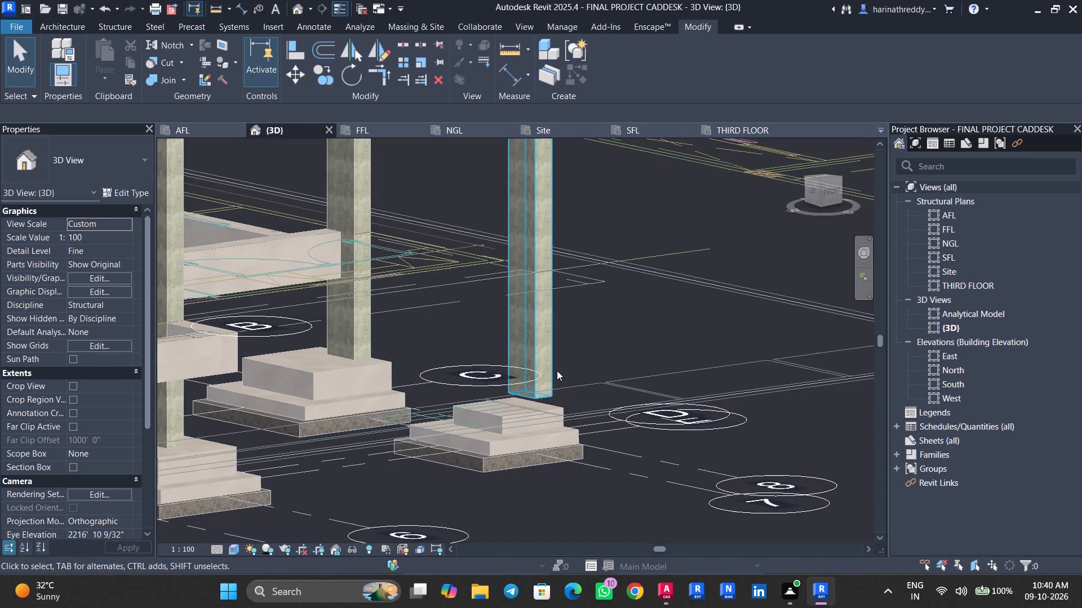
{"action": "left_click", "coordinate": [541, 364]}
{"action": "scroll", "coordinate": [525, 390], "scroll_direction": "up", "scroll_amount": 3}
{"action": "scroll", "coordinate": [525, 390], "scroll_direction": "down", "scroll_amount": 1}
{"action": "scroll", "coordinate": [525, 390], "scroll_direction": "up", "scroll_amount": 2}
{"action": "middle_click_drag", "start_coordinate": [525, 390], "coordinate": [583, 379]}
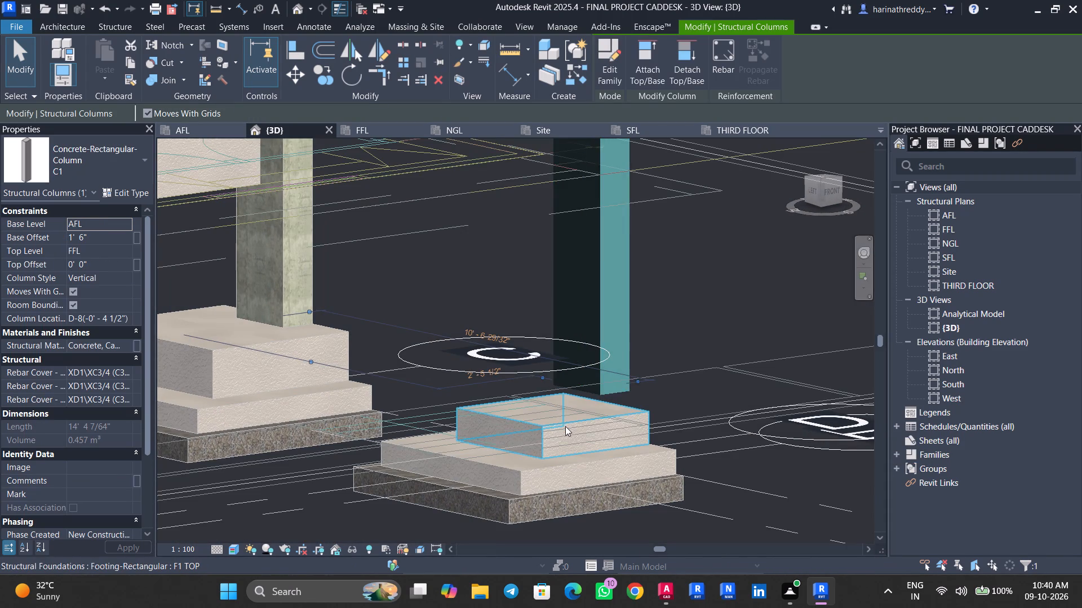
{"action": "key", "text": "Escape"}
{"action": "left_click", "coordinate": [565, 426]}
{"action": "key", "text": "Escape"}
{"action": "left_click", "coordinate": [591, 372]}
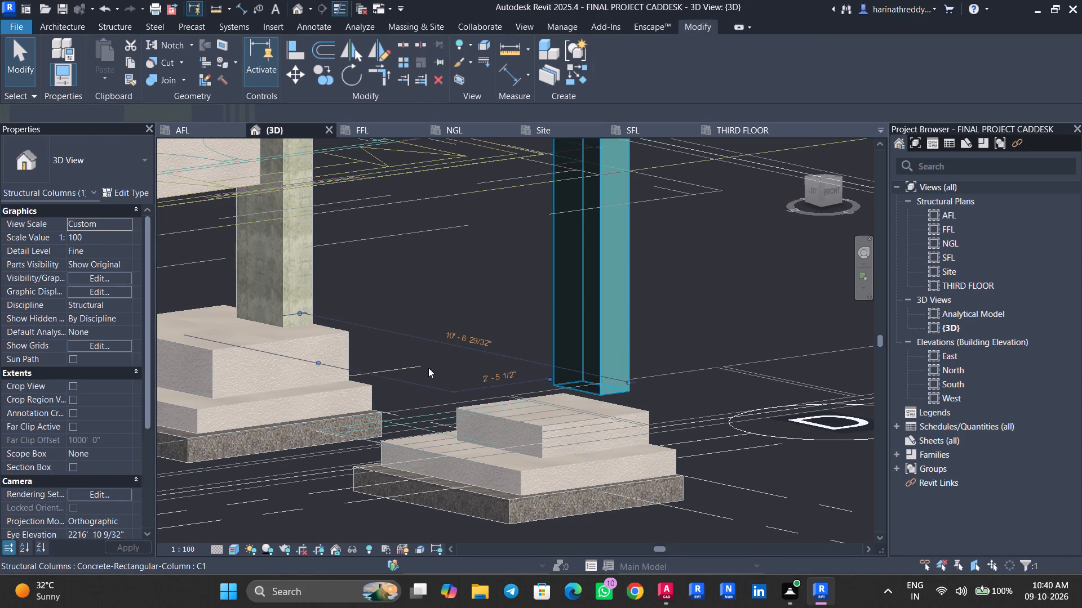
{"action": "key", "text": "s"}
{"action": "key", "text": "a"}
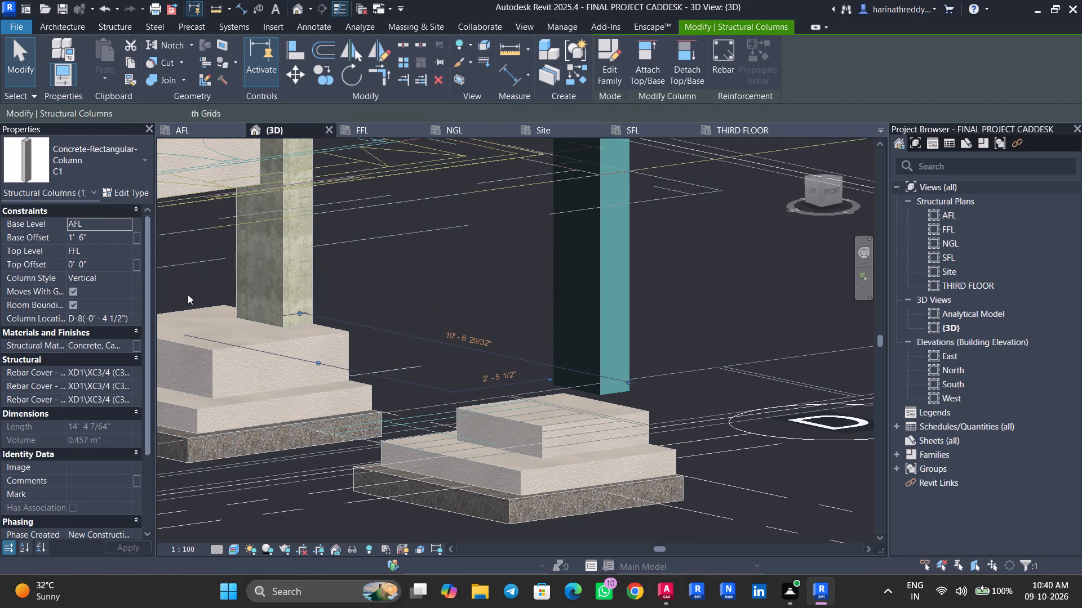
{"action": "left_click", "coordinate": [119, 238]}
{"action": "type", "text": "1'2\""}
{"action": "key", "text": "Return"}
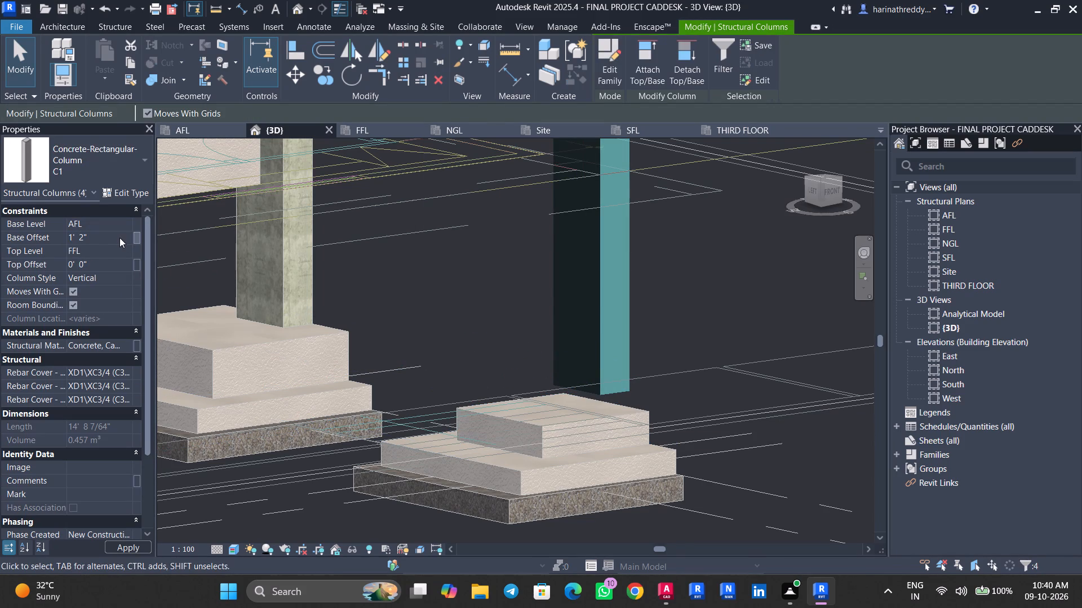
{"action": "key", "text": "Escape"}
{"action": "key", "text": "Escape"}
Inspect the bases of the C1, C2 and C3 columns against their stepped footings in 3D.
{"action": "scroll", "coordinate": [653, 389], "scroll_direction": "down", "scroll_amount": 3}
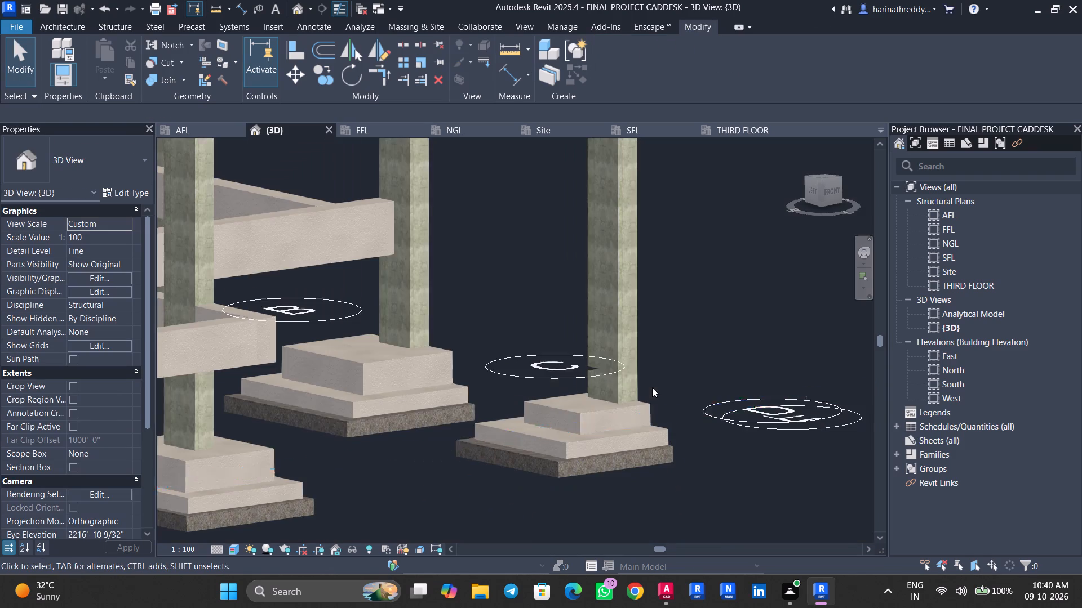
{"action": "middle_click_drag", "start_coordinate": [472, 337], "coordinate": [522, 326], "text": "shift"}
{"action": "left_click", "coordinate": [544, 339]}
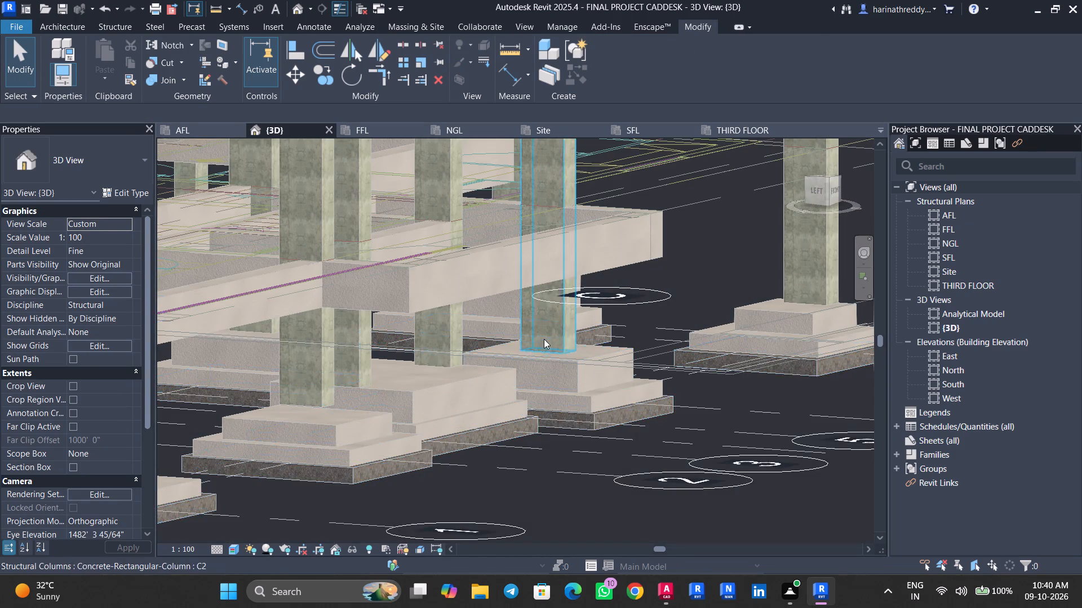
{"action": "scroll", "coordinate": [555, 385], "scroll_direction": "down", "scroll_amount": 1}
{"action": "scroll", "coordinate": [555, 385], "scroll_direction": "up", "scroll_amount": 1}
{"action": "scroll", "coordinate": [555, 385], "scroll_direction": "down", "scroll_amount": 6}
{"action": "middle_click_drag", "start_coordinate": [565, 450], "coordinate": [730, 499], "text": "shift"}
{"action": "key", "text": "Escape"}
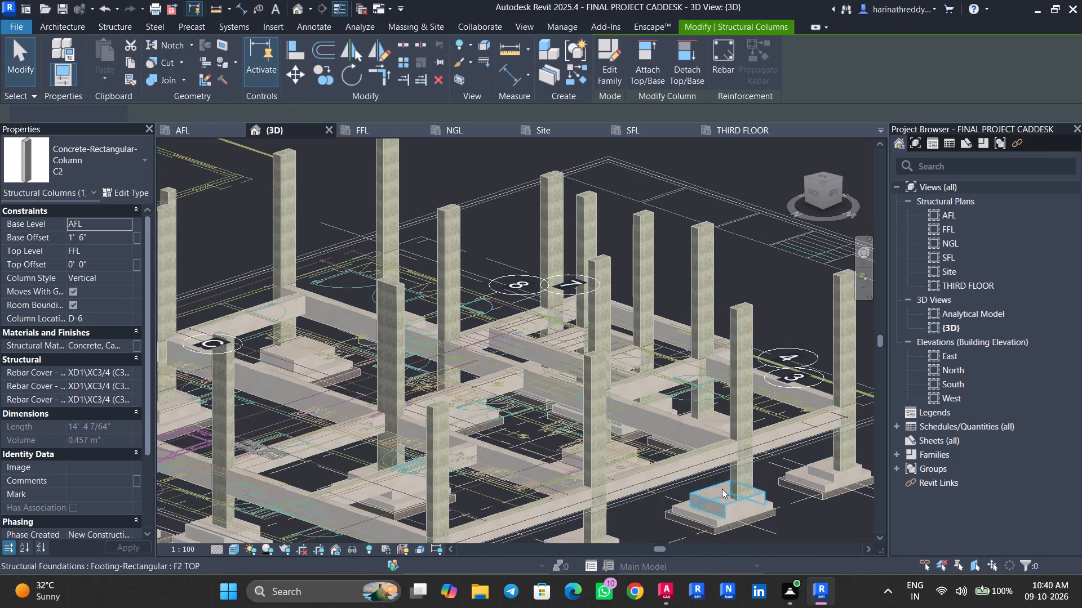
{"action": "key", "text": "Escape"}
{"action": "middle_click_drag", "start_coordinate": [840, 555], "coordinate": [770, 399]}
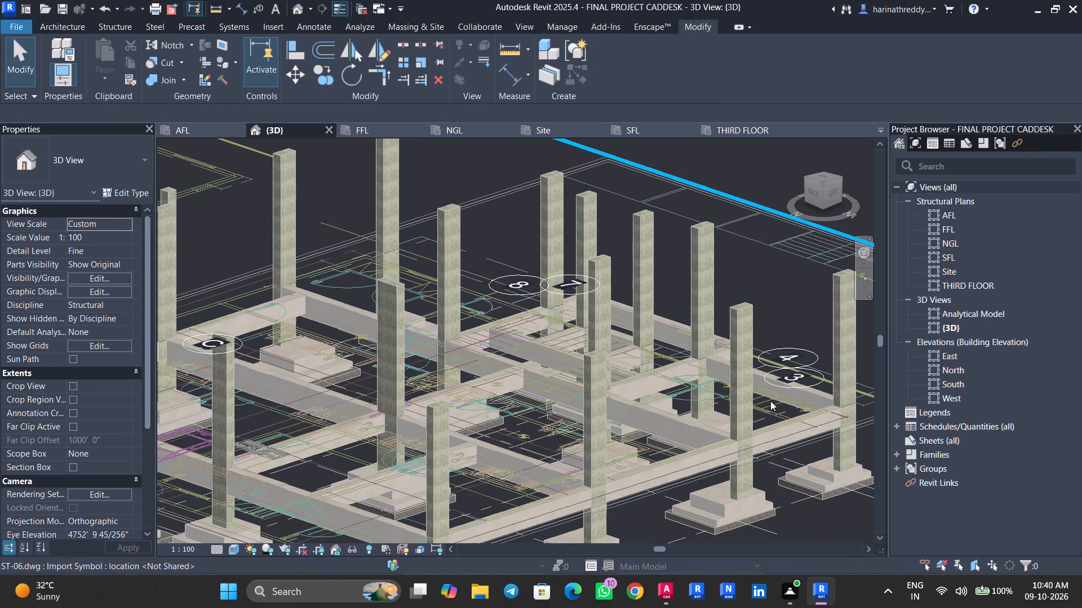
{"action": "scroll", "coordinate": [357, 428], "scroll_direction": "up", "scroll_amount": 9}
{"action": "left_click", "coordinate": [418, 453]}
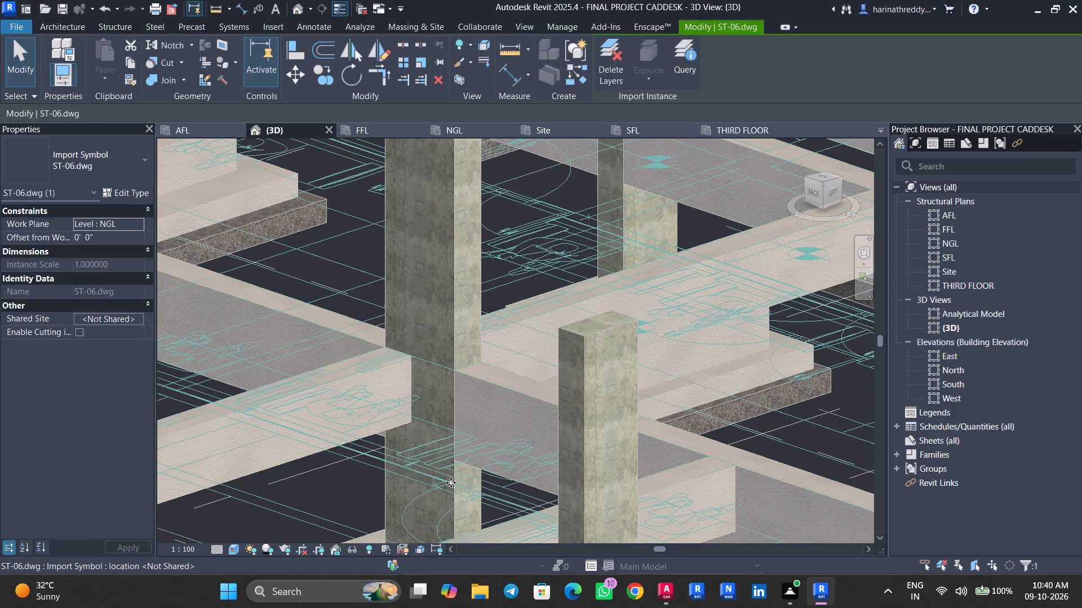
{"action": "key", "text": "Escape"}
{"action": "key", "text": "Escape"}
{"action": "left_click", "coordinate": [475, 266]}
{"action": "middle_click_drag", "start_coordinate": [485, 299], "coordinate": [574, 326], "text": "shift"}
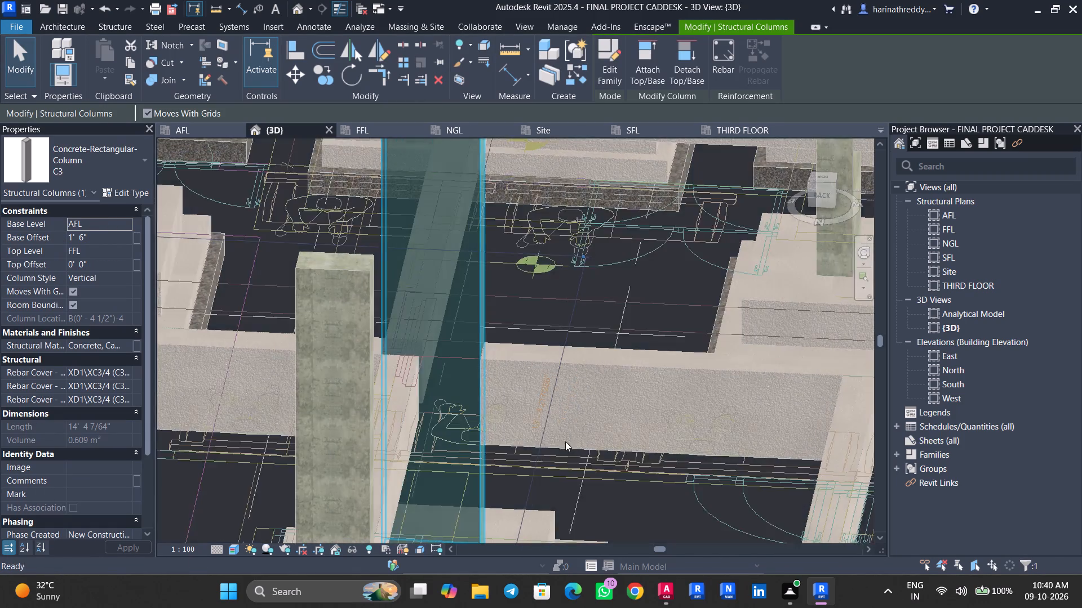
{"action": "middle_click_drag", "start_coordinate": [565, 440], "coordinate": [602, 252]}
{"action": "middle_click_drag", "start_coordinate": [631, 294], "coordinate": [595, 286], "text": "shift"}
{"action": "key", "text": "Escape"}
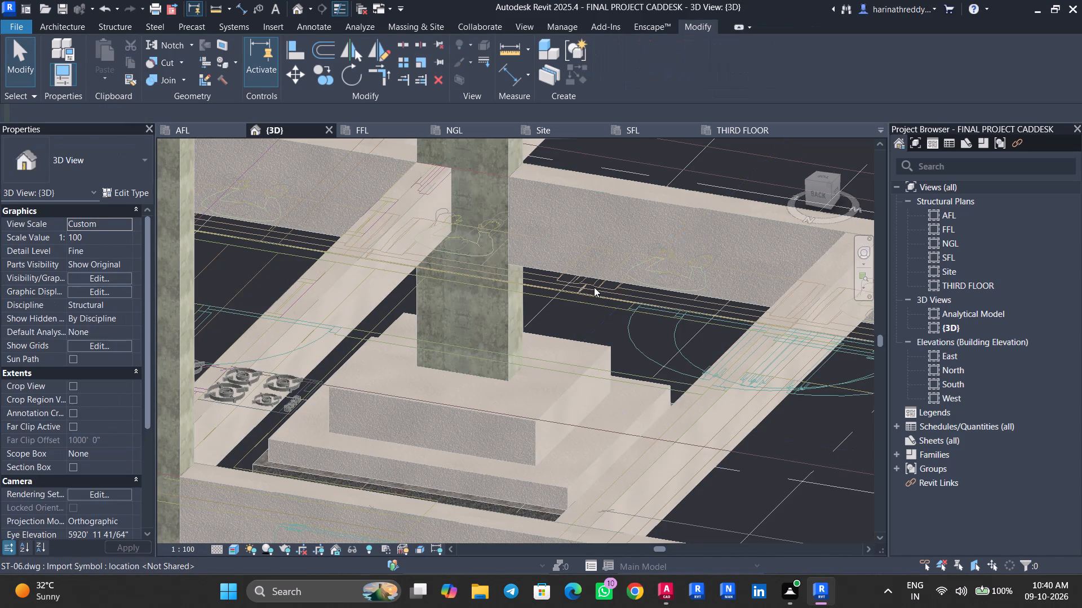
Save the project.
{"action": "key", "text": "ctrl+s"}
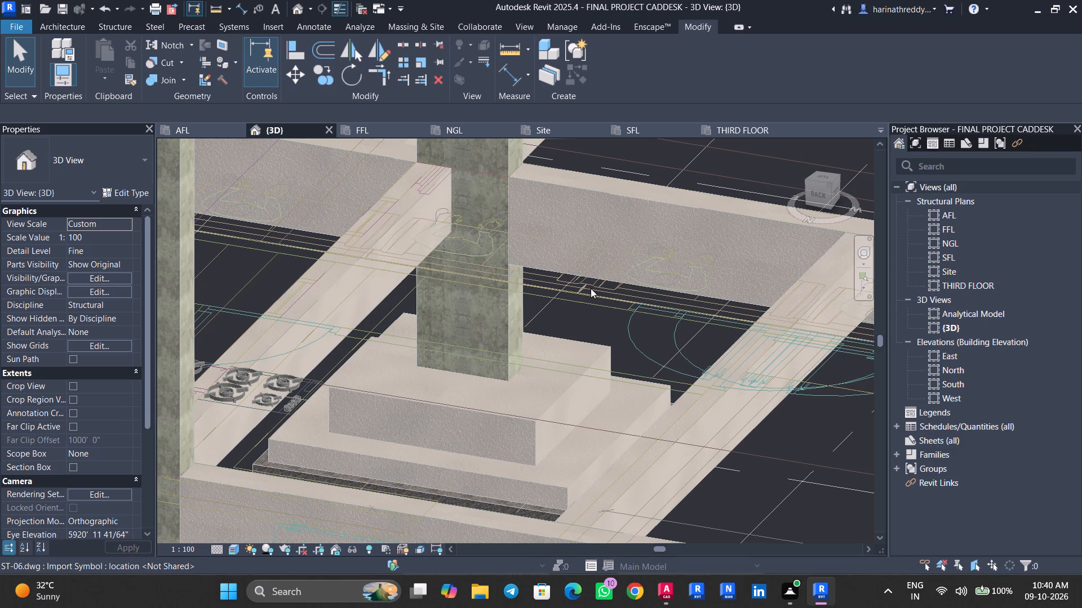
Examine the cooktop symbols of the imported ST-06 drawing where they overlap the B11 beam near the F3 footing.
{"action": "scroll", "coordinate": [545, 297], "scroll_direction": "down", "scroll_amount": 3}
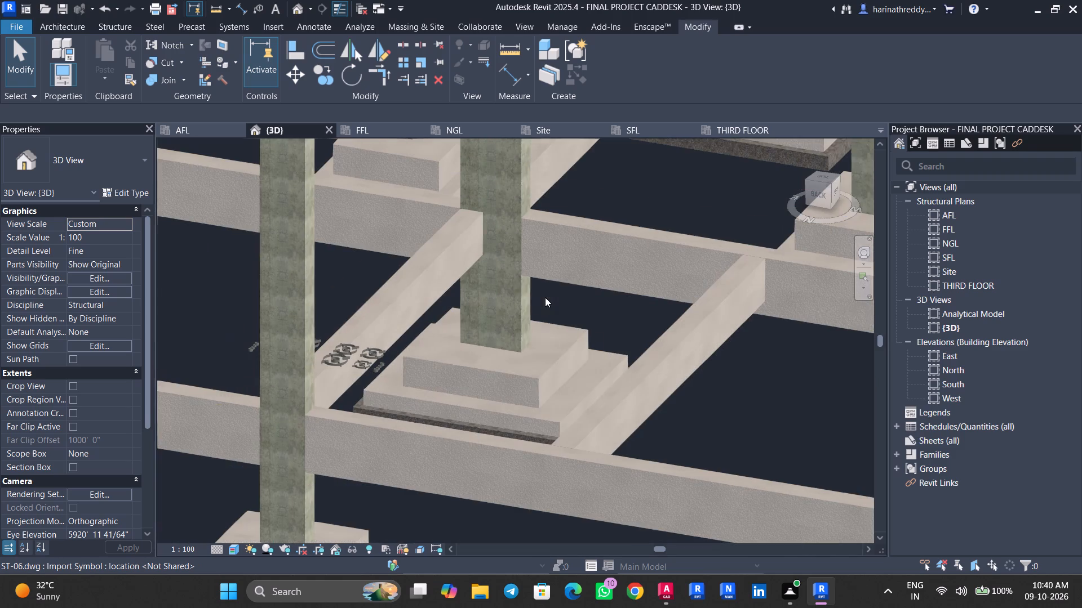
{"action": "scroll", "coordinate": [339, 360], "scroll_direction": "up", "scroll_amount": 9}
{"action": "scroll", "coordinate": [347, 382], "scroll_direction": "down", "scroll_amount": 3}
{"action": "scroll", "coordinate": [347, 382], "scroll_direction": "up", "scroll_amount": 1}
{"action": "scroll", "coordinate": [347, 382], "scroll_direction": "down", "scroll_amount": 1}
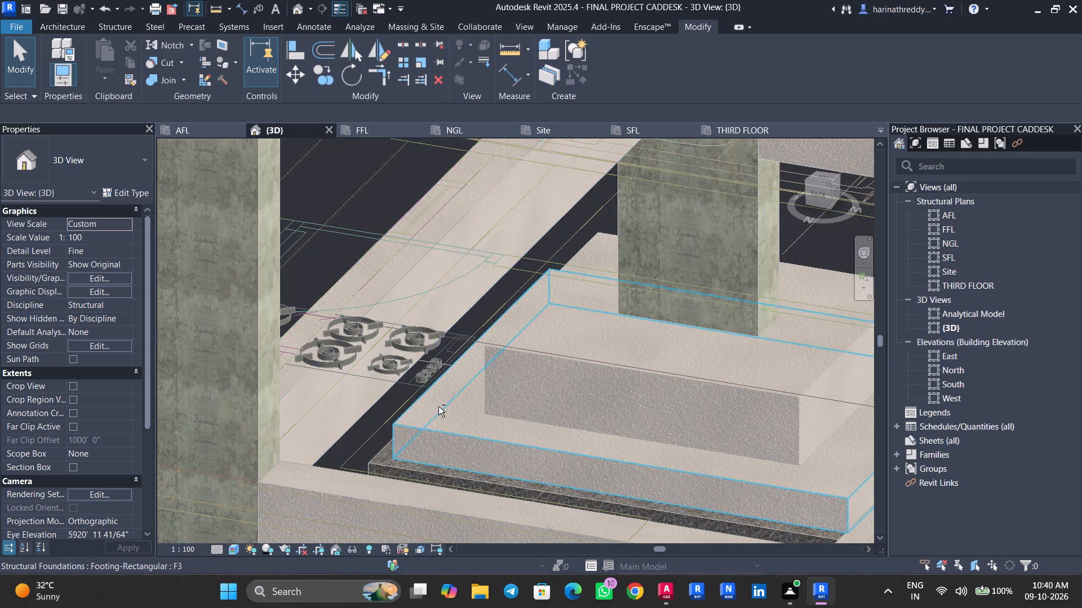
{"action": "middle_click_drag", "start_coordinate": [434, 408], "coordinate": [485, 391], "text": "shift"}
{"action": "scroll", "coordinate": [521, 327], "scroll_direction": "up", "scroll_amount": 20}
{"action": "scroll", "coordinate": [487, 323], "scroll_direction": "down", "scroll_amount": 1}
{"action": "scroll", "coordinate": [487, 323], "scroll_direction": "up", "scroll_amount": 1}
{"action": "scroll", "coordinate": [487, 323], "scroll_direction": "down", "scroll_amount": 5}
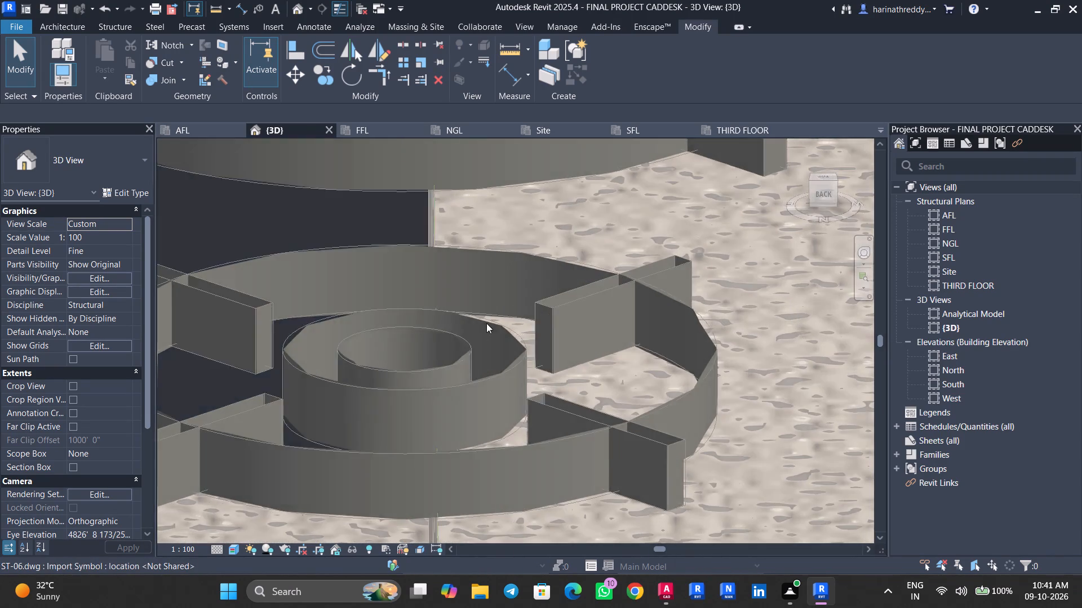
{"action": "scroll", "coordinate": [486, 323], "scroll_direction": "down", "scroll_amount": 20}
{"action": "scroll", "coordinate": [486, 323], "scroll_direction": "down", "scroll_amount": 9}
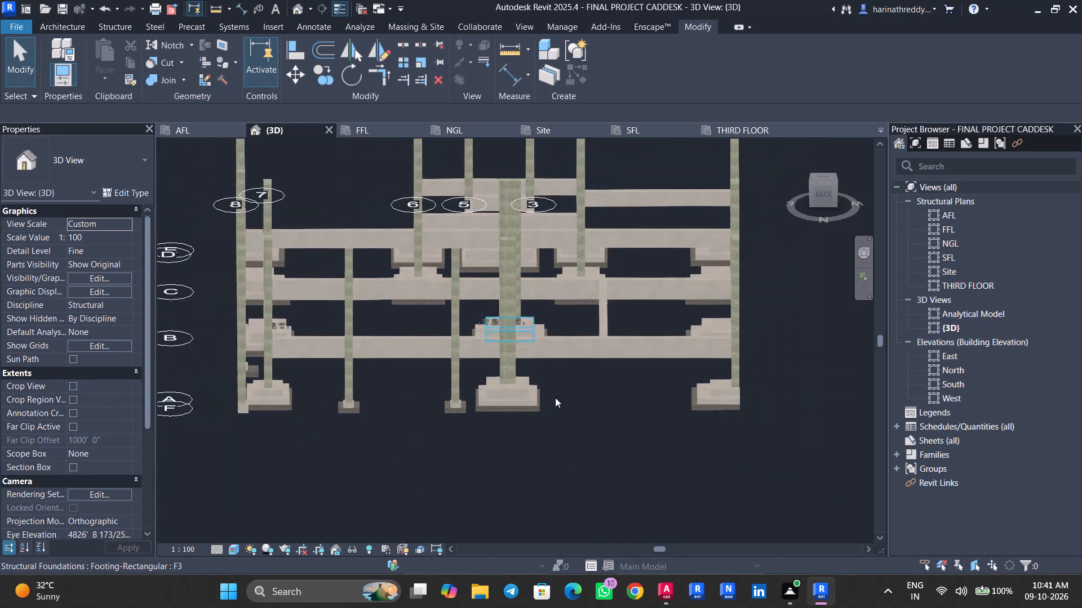
{"action": "middle_click_drag", "start_coordinate": [583, 421], "coordinate": [331, 502], "text": "shift"}
{"action": "scroll", "coordinate": [434, 245], "scroll_direction": "up", "scroll_amount": 2}
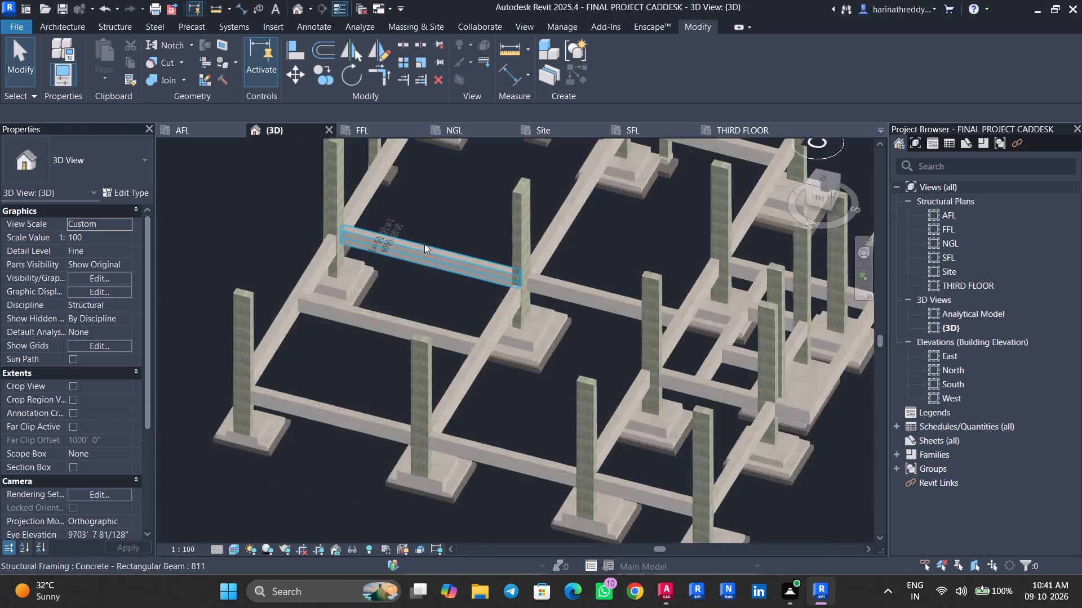
{"action": "scroll", "coordinate": [424, 244], "scroll_direction": "up", "scroll_amount": 7}
{"action": "scroll", "coordinate": [328, 265], "scroll_direction": "down", "scroll_amount": 1}
{"action": "scroll", "coordinate": [328, 265], "scroll_direction": "up", "scroll_amount": 6}
{"action": "key", "text": "Tab"}
{"action": "key", "text": "Tab"}
{"action": "key", "text": "Tab"}
{"action": "key", "text": "Tab"}
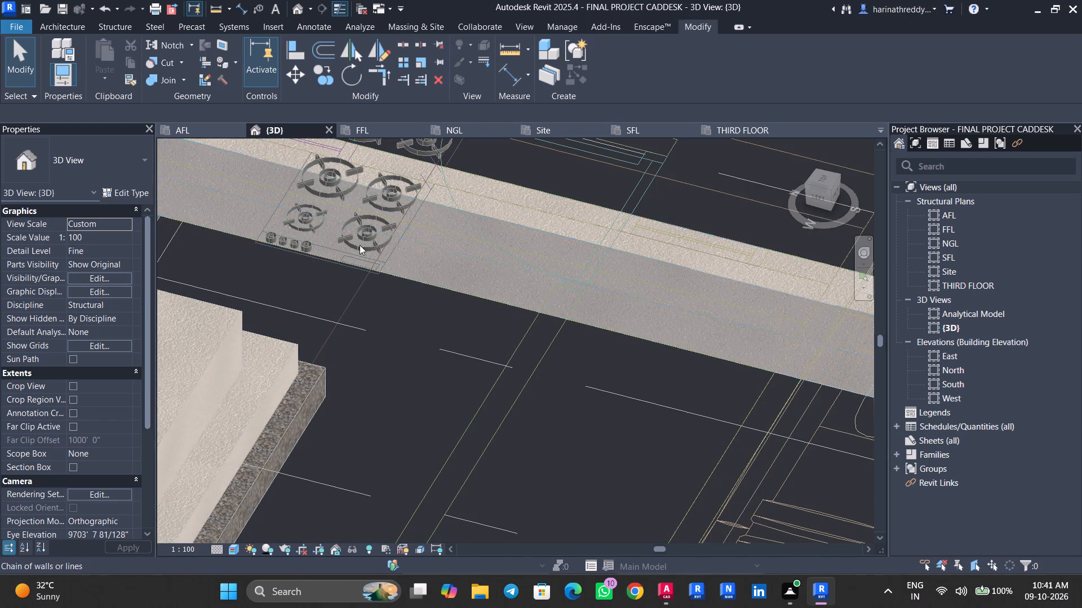
{"action": "scroll", "coordinate": [358, 254], "scroll_direction": "down", "scroll_amount": 6}
Review the whole frame of beams, columns and footings in 3D from above and from several sides.
{"action": "middle_click_drag", "start_coordinate": [391, 281], "coordinate": [354, 408], "text": "shift"}
{"action": "middle_click_drag", "start_coordinate": [475, 270], "coordinate": [382, 397]}
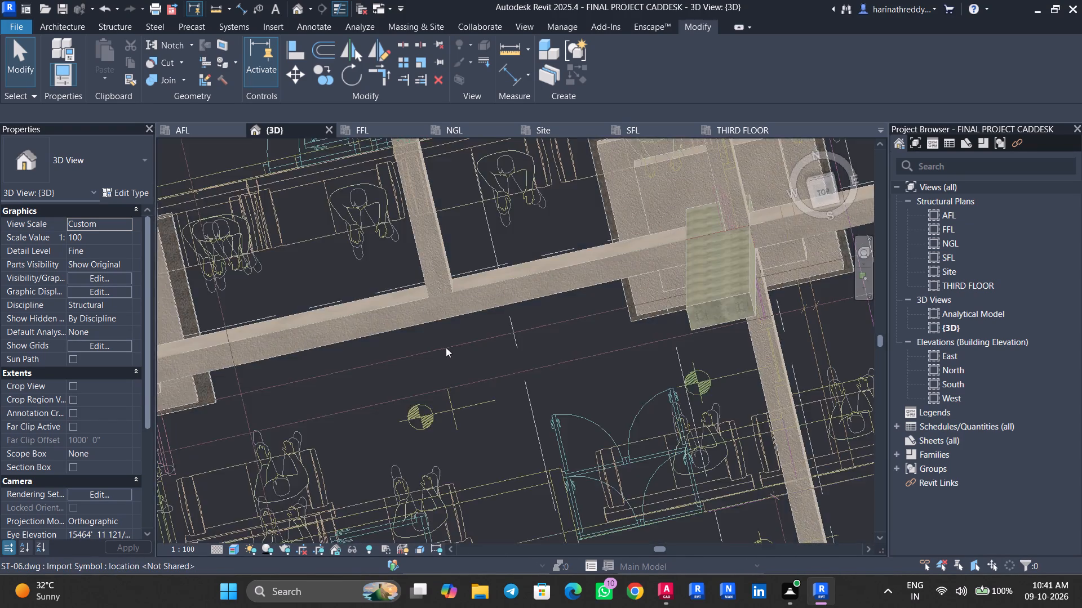
{"action": "scroll", "coordinate": [456, 374], "scroll_direction": "down", "scroll_amount": 9}
{"action": "middle_click_drag", "start_coordinate": [601, 288], "coordinate": [756, 64], "text": "shift"}
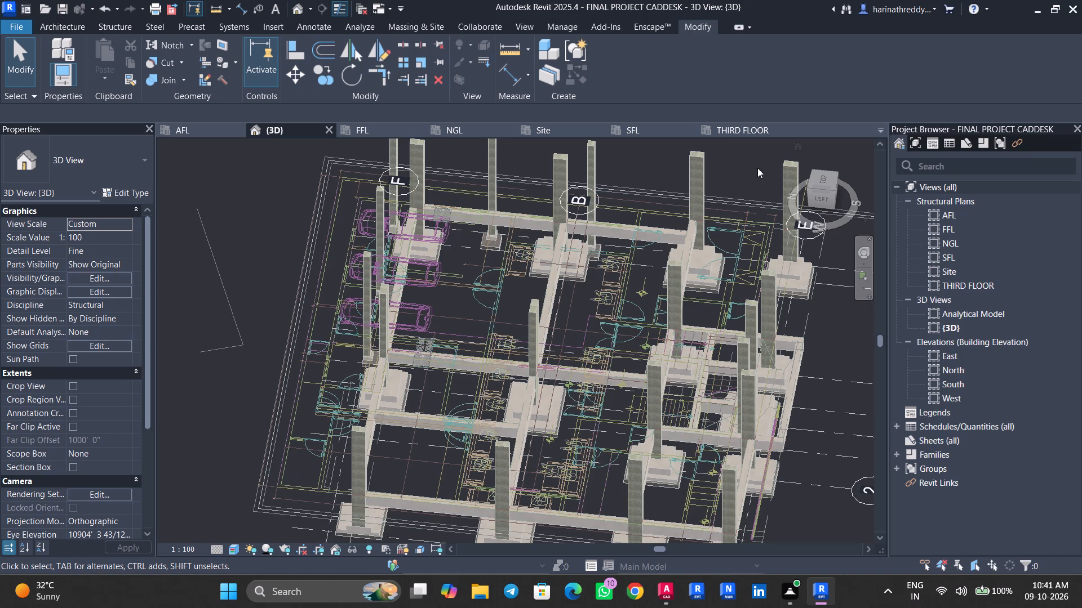
{"action": "middle_click_drag", "start_coordinate": [607, 328], "coordinate": [719, 219], "text": "shift"}
{"action": "scroll", "coordinate": [541, 333], "scroll_direction": "down", "scroll_amount": 1}
{"action": "scroll", "coordinate": [542, 335], "scroll_direction": "up", "scroll_amount": 3}
{"action": "scroll", "coordinate": [543, 335], "scroll_direction": "down", "scroll_amount": 1}
{"action": "scroll", "coordinate": [544, 334], "scroll_direction": "up", "scroll_amount": 5}
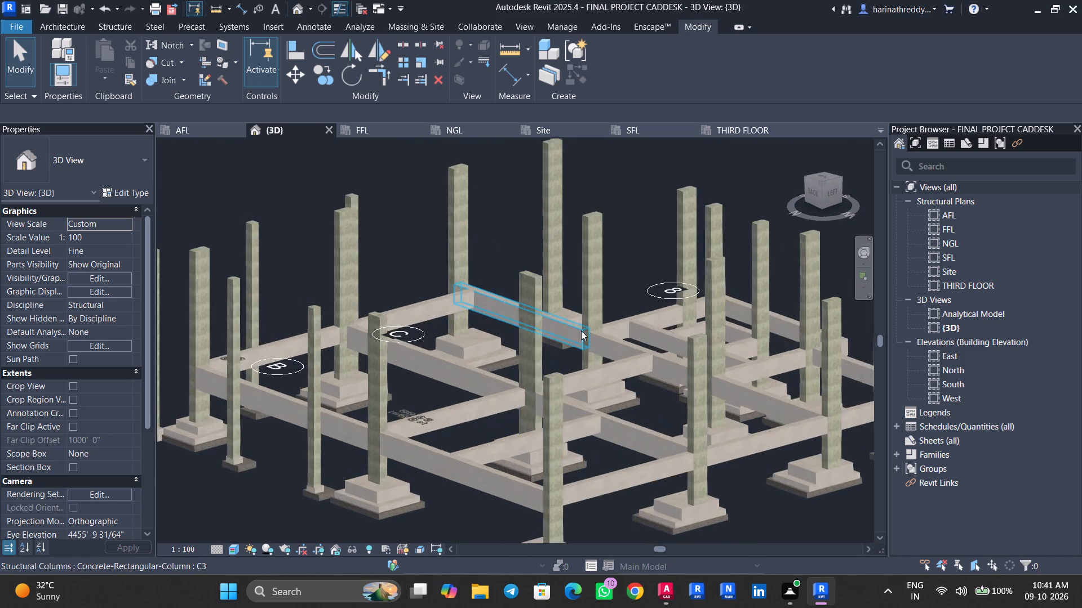
{"action": "scroll", "coordinate": [581, 330], "scroll_direction": "up", "scroll_amount": 2}
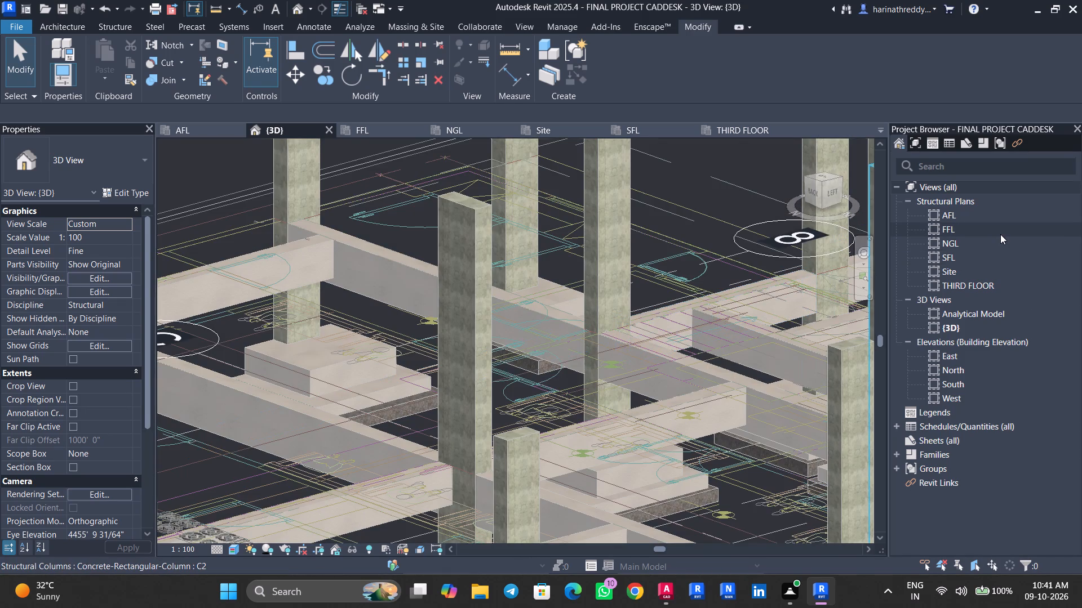
Open the NGL structural plan and view the beam layout across grids A to F.
{"action": "double_click", "coordinate": [963, 244]}
{"action": "scroll", "coordinate": [551, 288], "scroll_direction": "down", "scroll_amount": 2}
{"action": "scroll", "coordinate": [551, 288], "scroll_direction": "up", "scroll_amount": 1}
{"action": "scroll", "coordinate": [551, 288], "scroll_direction": "down", "scroll_amount": 2}
{"action": "scroll", "coordinate": [551, 288], "scroll_direction": "up", "scroll_amount": 1}
{"action": "scroll", "coordinate": [551, 288], "scroll_direction": "down", "scroll_amount": 2}
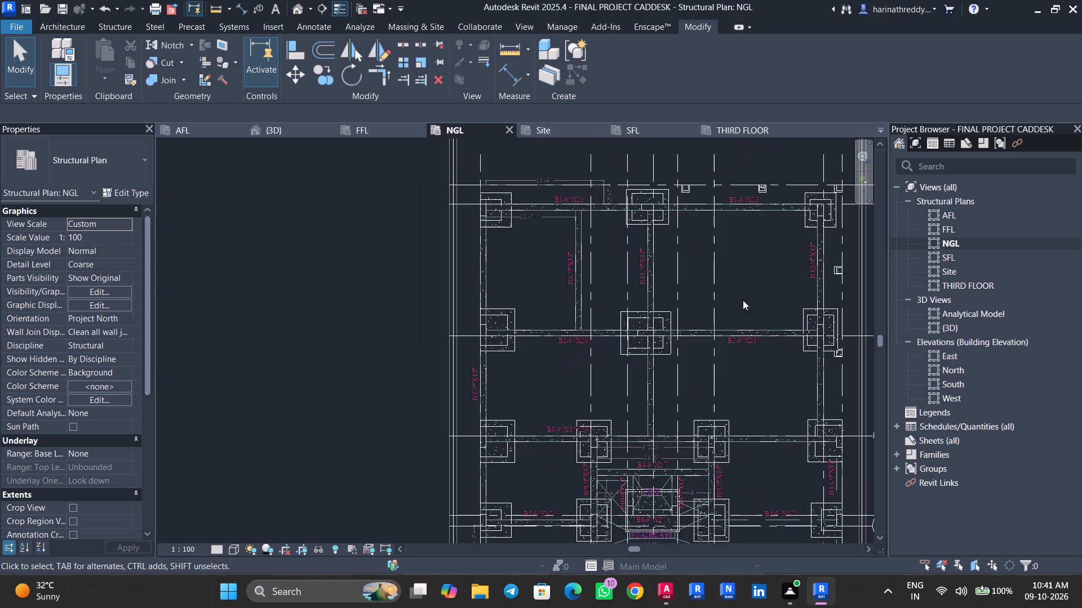
{"action": "middle_click_drag", "start_coordinate": [740, 295], "coordinate": [629, 283]}
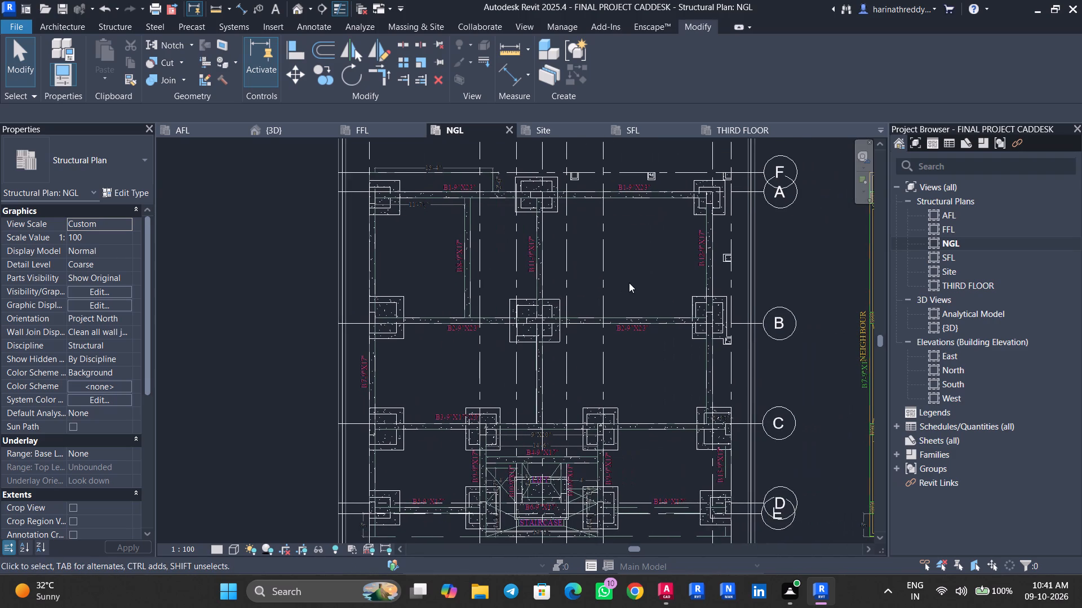
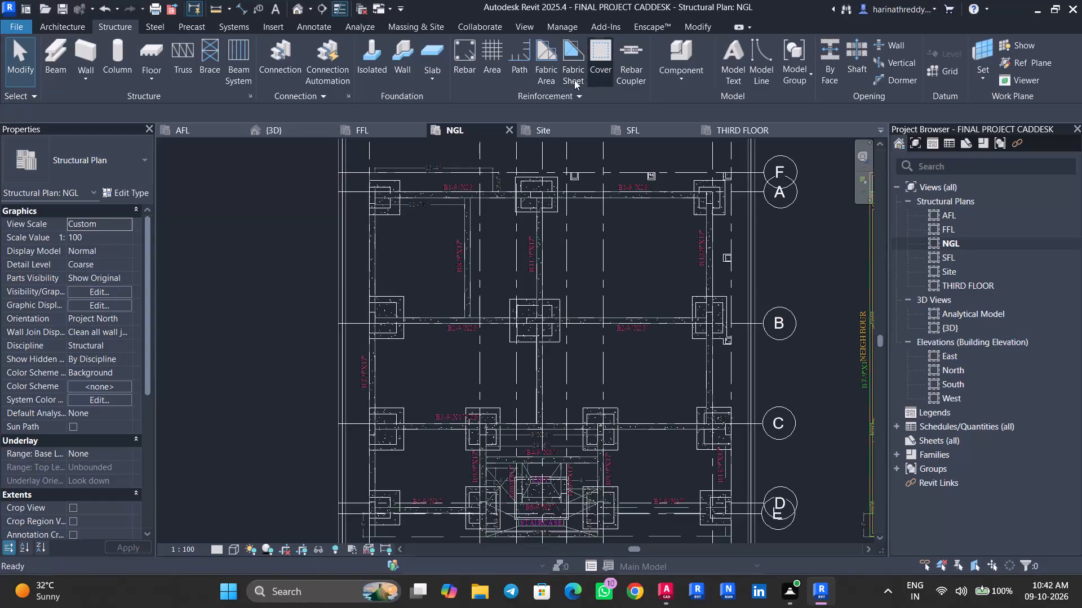
Add a rebar cover setting named FOOTING with a 50 mm cover.
{"action": "left_click", "coordinate": [336, 114]}
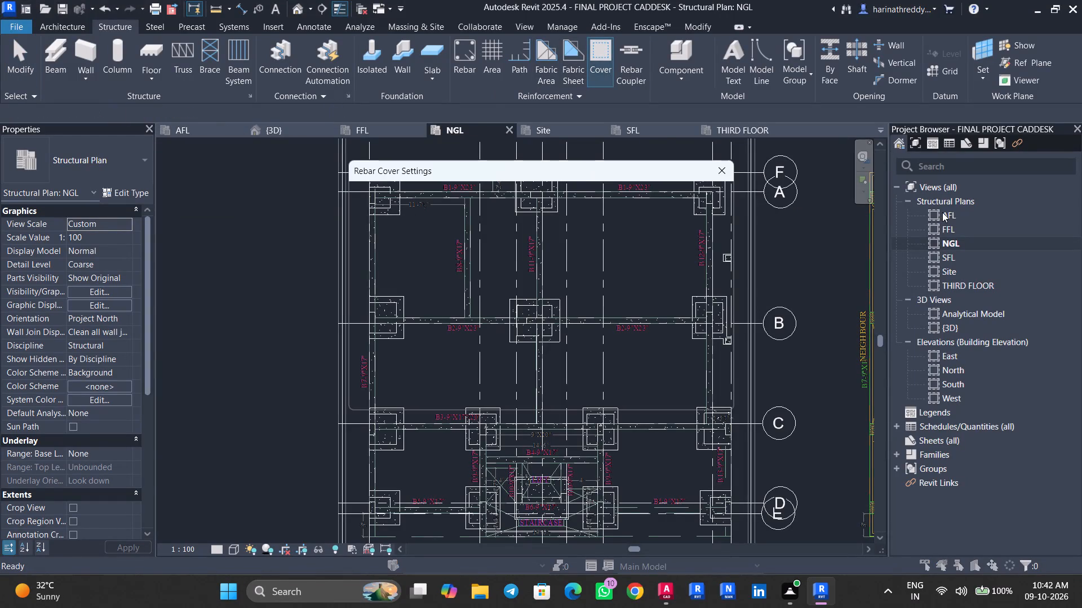
{"action": "left_click", "coordinate": [697, 265]}
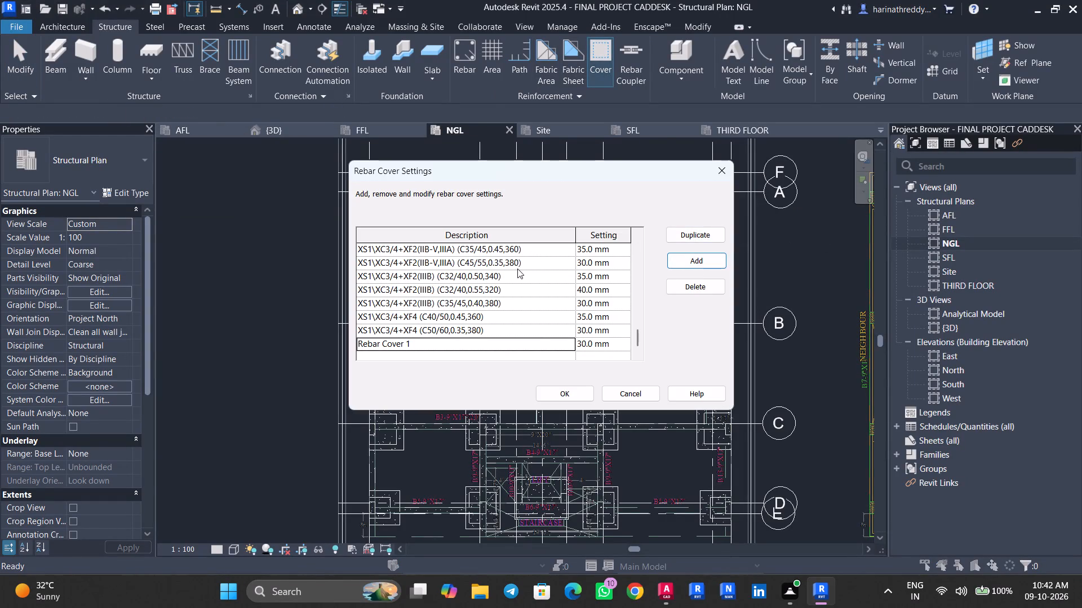
{"action": "left_click", "coordinate": [436, 348]}
{"action": "type", "text": "FOO"}
{"action": "type", "text": "TING"}
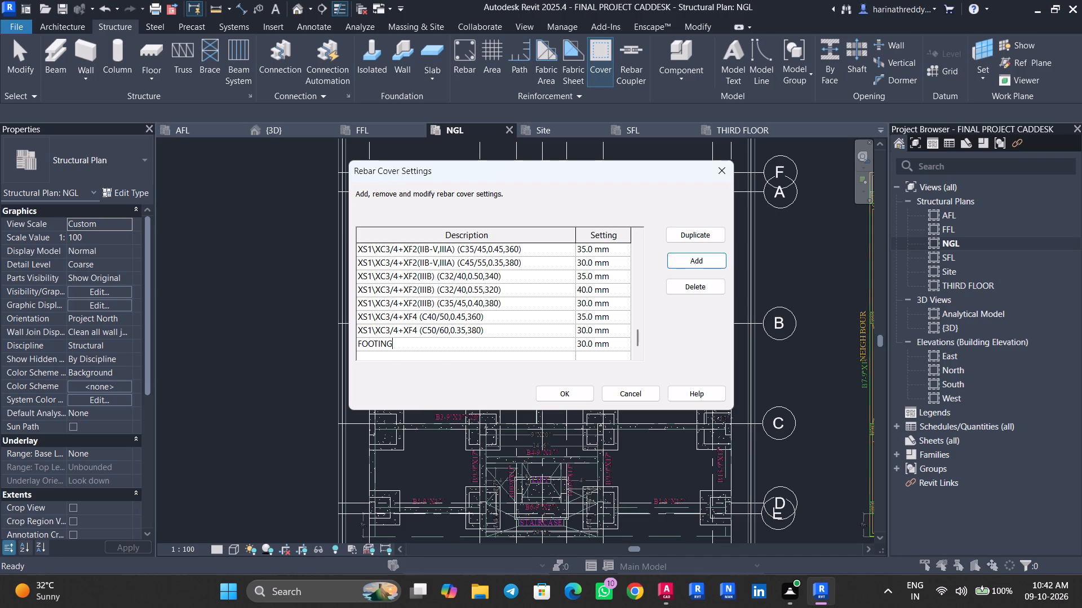
{"action": "left_click", "coordinate": [583, 350]}
{"action": "type", "text": "50"}
{"action": "key", "text": "Return"}
Add a rebar cover setting named COLUMN with a 40 mm cover and apply the cover settings.
{"action": "left_click", "coordinate": [703, 257]}
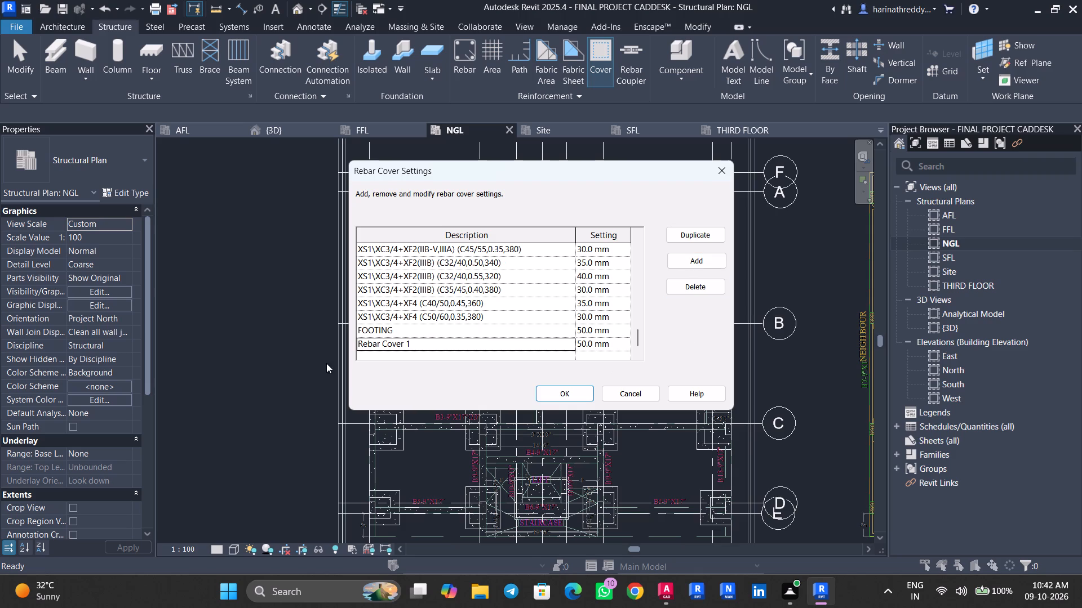
{"action": "left_click", "coordinate": [434, 348]}
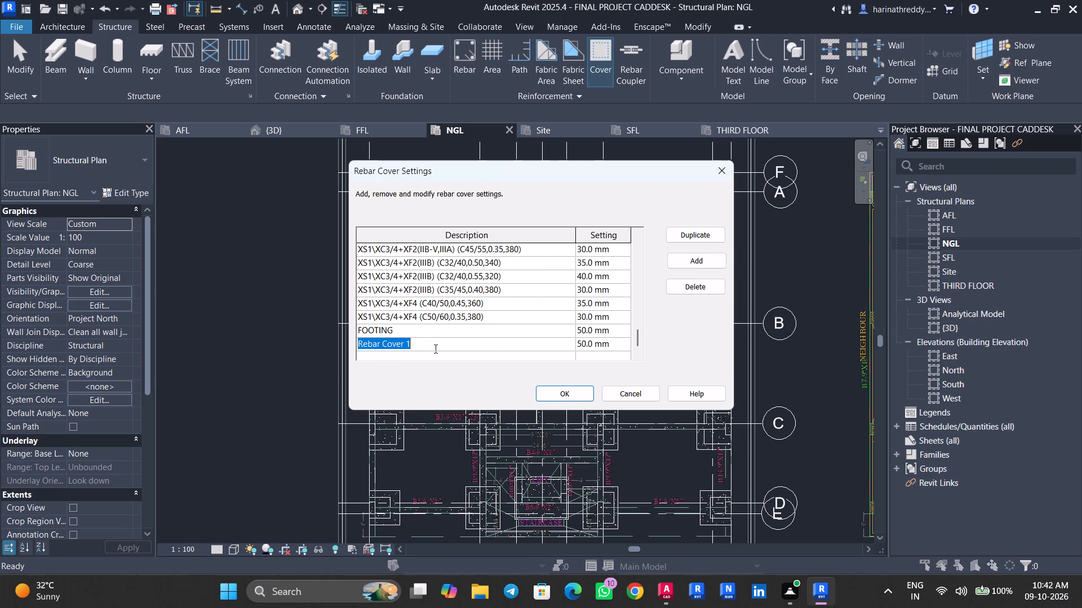
{"action": "type", "text": "COLUMN"}
{"action": "left_click", "coordinate": [611, 339]}
{"action": "left_click_drag", "start_coordinate": [614, 342], "coordinate": [614, 344]}
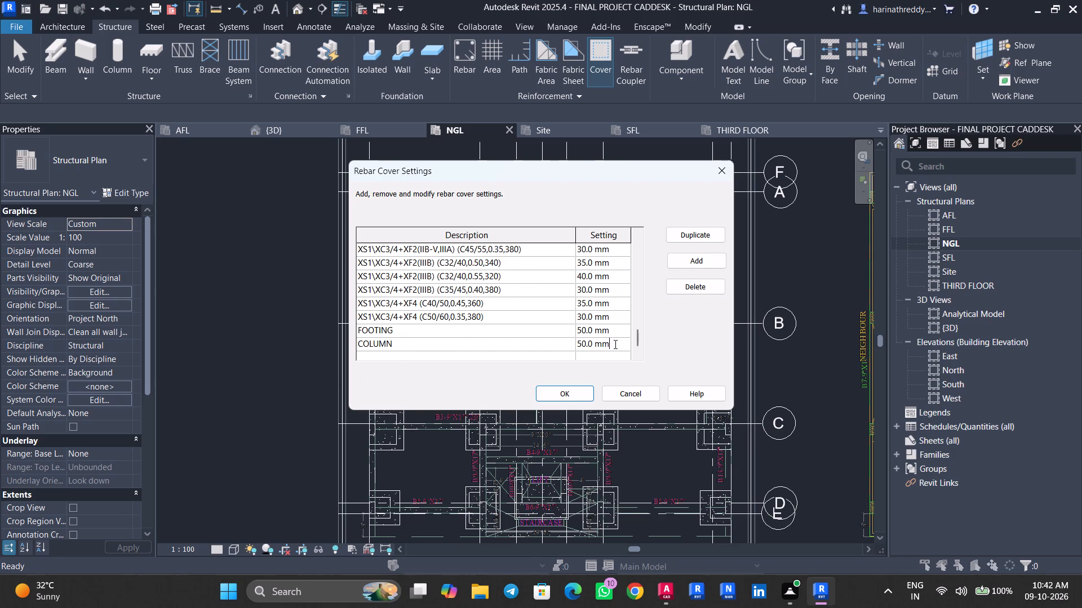
{"action": "left_click_drag", "start_coordinate": [614, 344], "coordinate": [570, 353]}
{"action": "type", "text": "40"}
{"action": "key", "text": "Return"}
{"action": "left_click", "coordinate": [569, 394]}
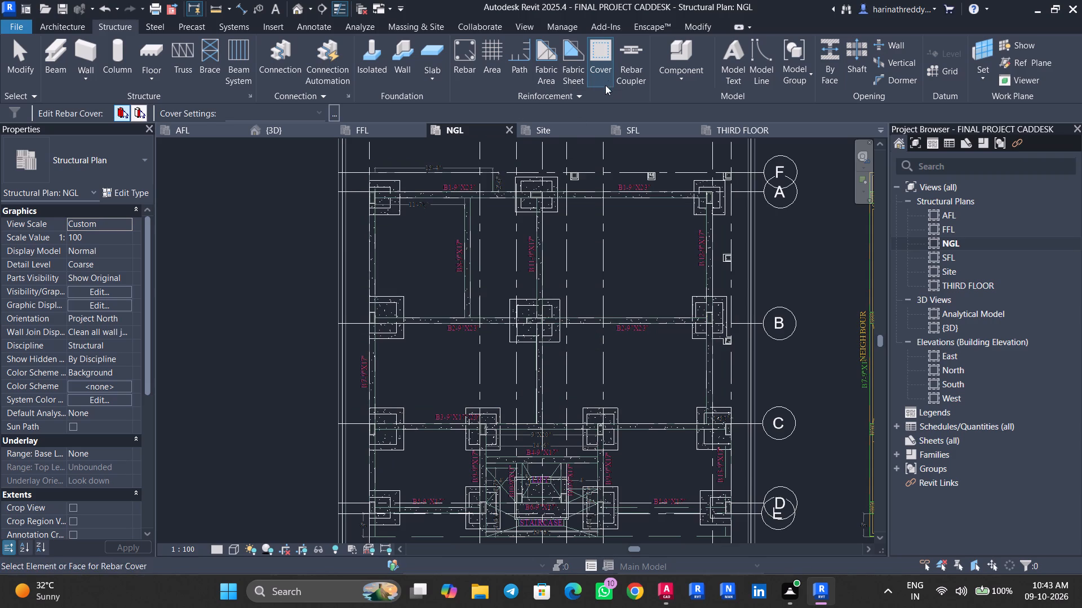
Reopen the rebar cover settings and add one named BEAM with a 30 mm cover.
{"action": "left_click", "coordinate": [611, 75]}
{"action": "left_click", "coordinate": [331, 110]}
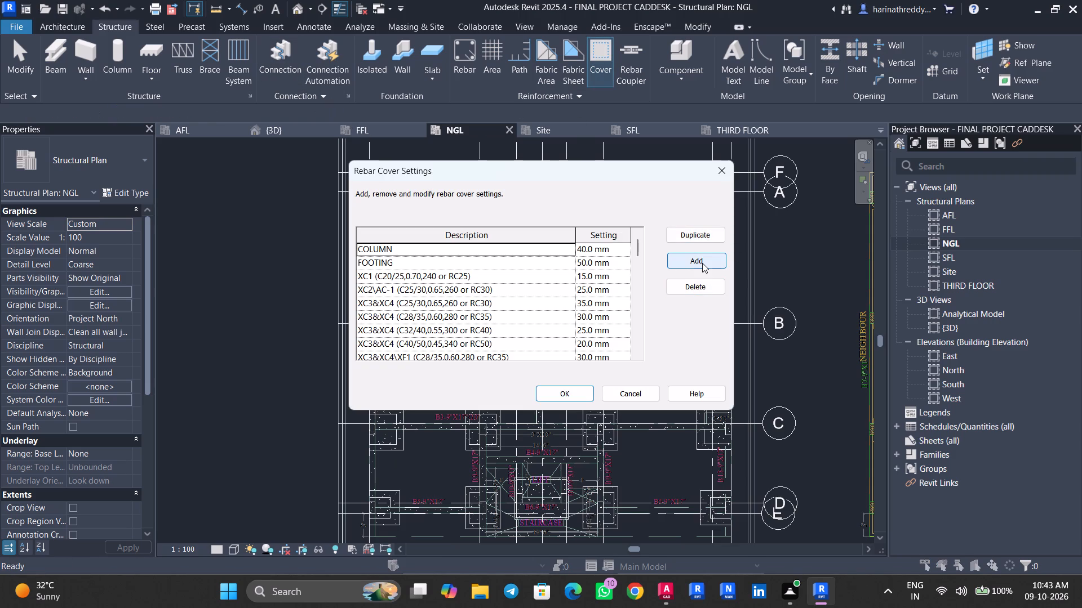
{"action": "left_click", "coordinate": [702, 263]}
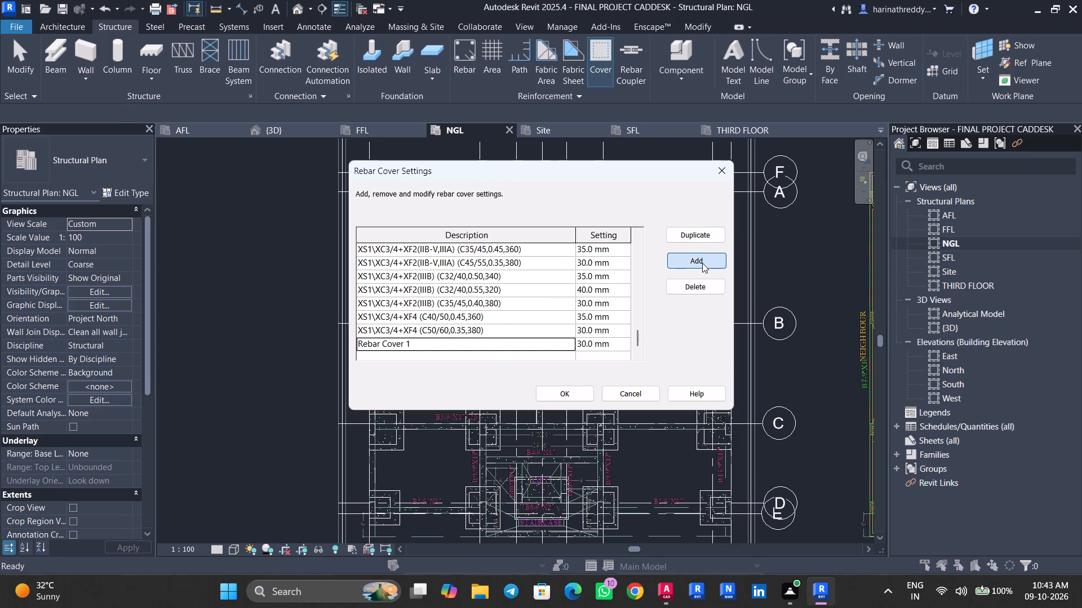
{"action": "left_click", "coordinate": [450, 343]}
{"action": "type", "text": "BE"}
{"action": "key", "text": "a"}
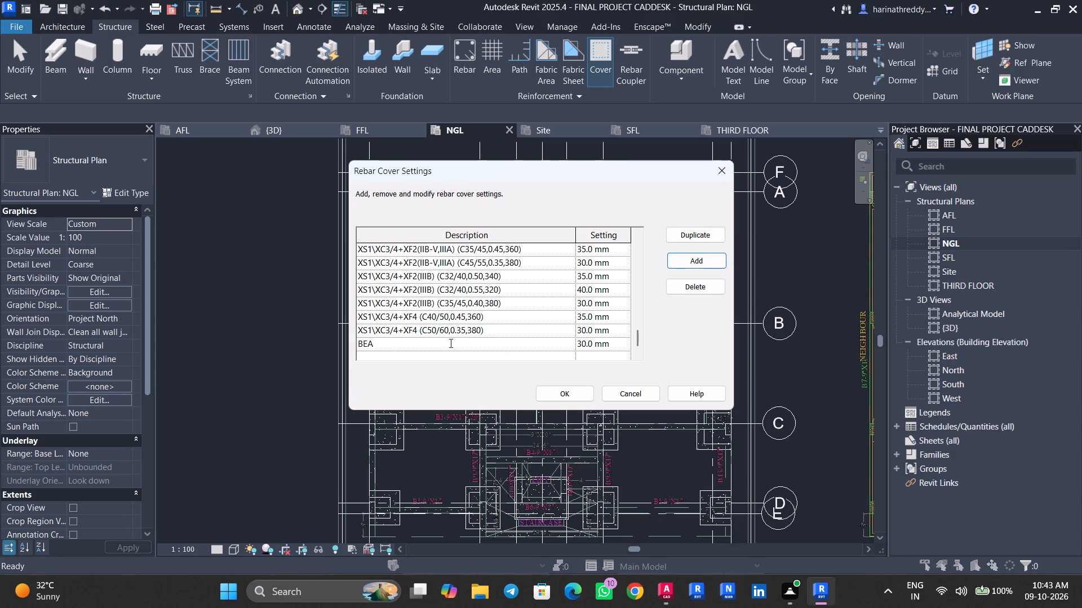
{"action": "key", "text": "m"}
{"action": "scroll", "coordinate": [498, 298], "scroll_direction": "up", "scroll_amount": 1}
{"action": "scroll", "coordinate": [498, 298], "scroll_direction": "down", "scroll_amount": 1}
{"action": "scroll", "coordinate": [498, 298], "scroll_direction": "up", "scroll_amount": 11}
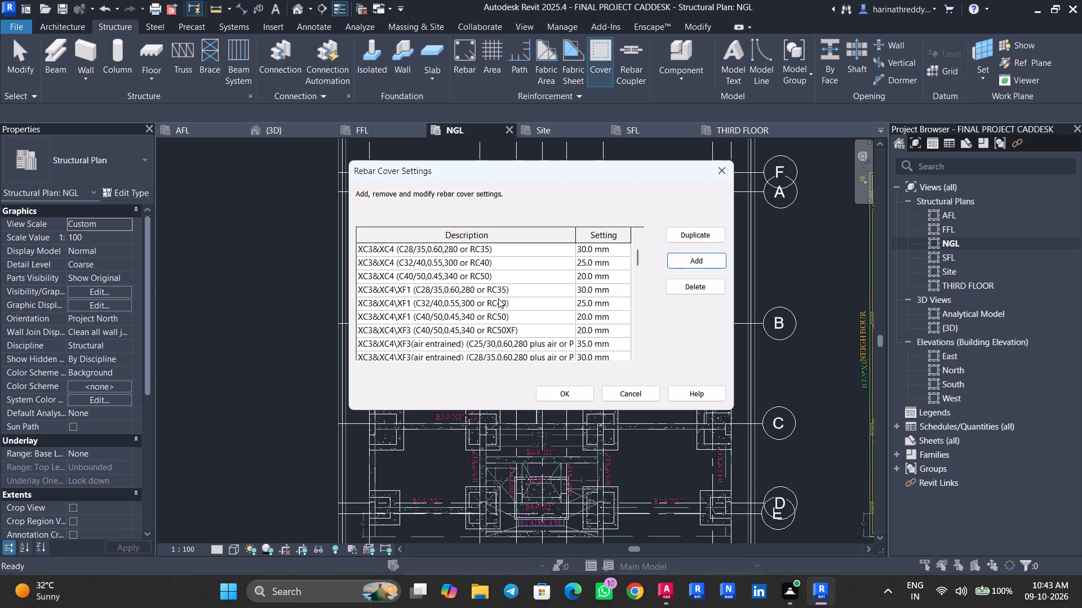
{"action": "scroll", "coordinate": [498, 298], "scroll_direction": "up", "scroll_amount": 4}
{"action": "scroll", "coordinate": [498, 298], "scroll_direction": "down", "scroll_amount": 1}
{"action": "scroll", "coordinate": [498, 298], "scroll_direction": "up", "scroll_amount": 5}
Add a rebar cover setting named STAIR with a 20 mm cover, check the list and apply the settings.
{"action": "left_click", "coordinate": [698, 262]}
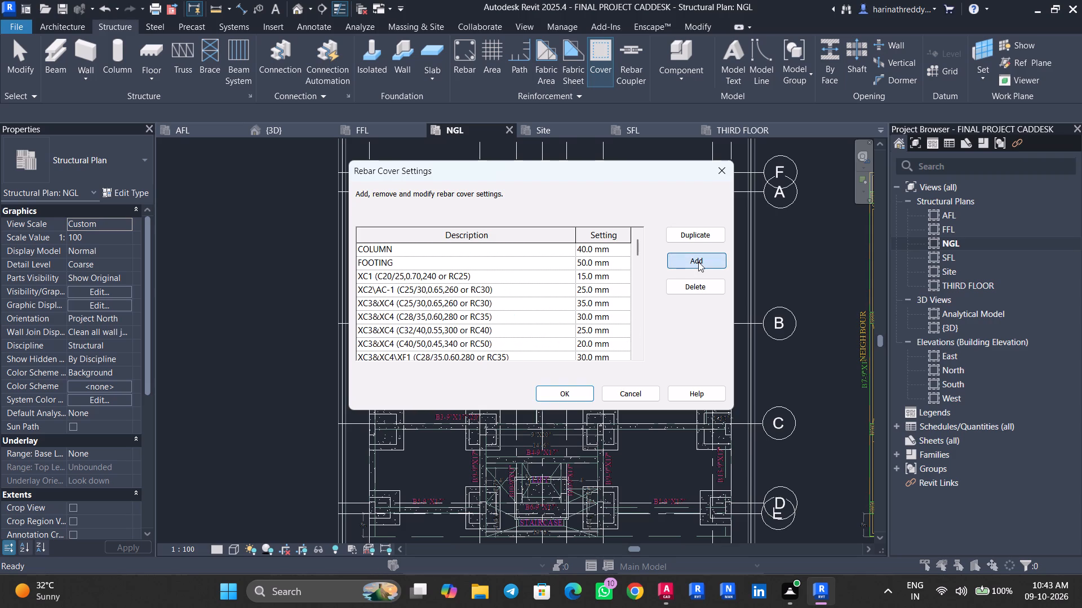
{"action": "left_click", "coordinate": [441, 355]}
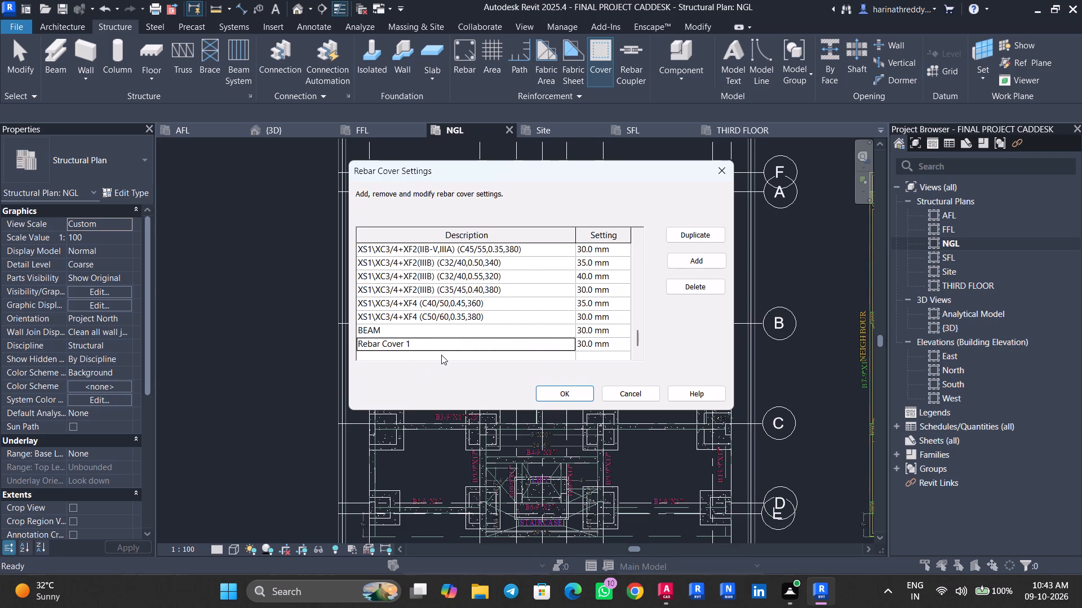
{"action": "left_click", "coordinate": [441, 342]}
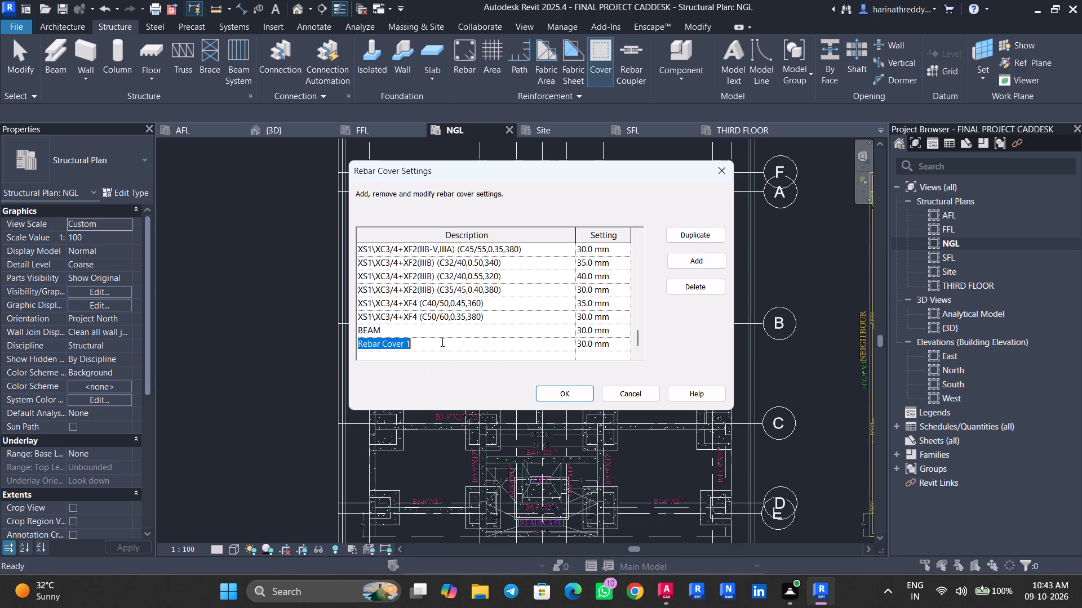
{"action": "type", "text": "STAIR"}
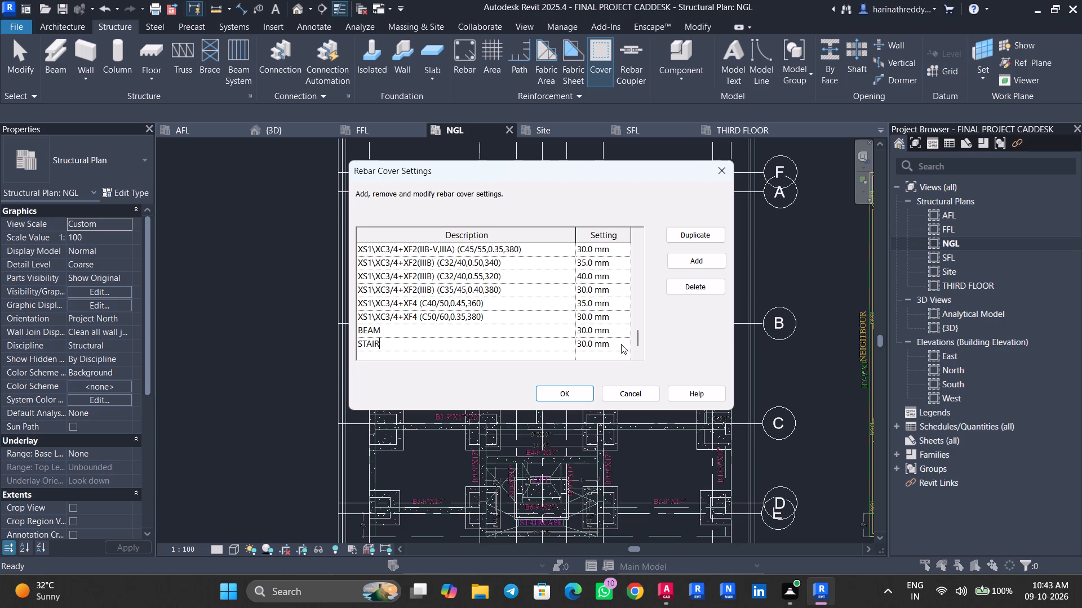
{"action": "left_click", "coordinate": [621, 344]}
{"action": "type", "text": "20"}
{"action": "key", "text": "Return"}
{"action": "scroll", "coordinate": [482, 311], "scroll_direction": "up", "scroll_amount": 2}
{"action": "scroll", "coordinate": [482, 311], "scroll_direction": "down", "scroll_amount": 1}
{"action": "scroll", "coordinate": [482, 311], "scroll_direction": "up", "scroll_amount": 4}
{"action": "scroll", "coordinate": [482, 311], "scroll_direction": "down", "scroll_amount": 1}
{"action": "scroll", "coordinate": [482, 311], "scroll_direction": "up", "scroll_amount": 7}
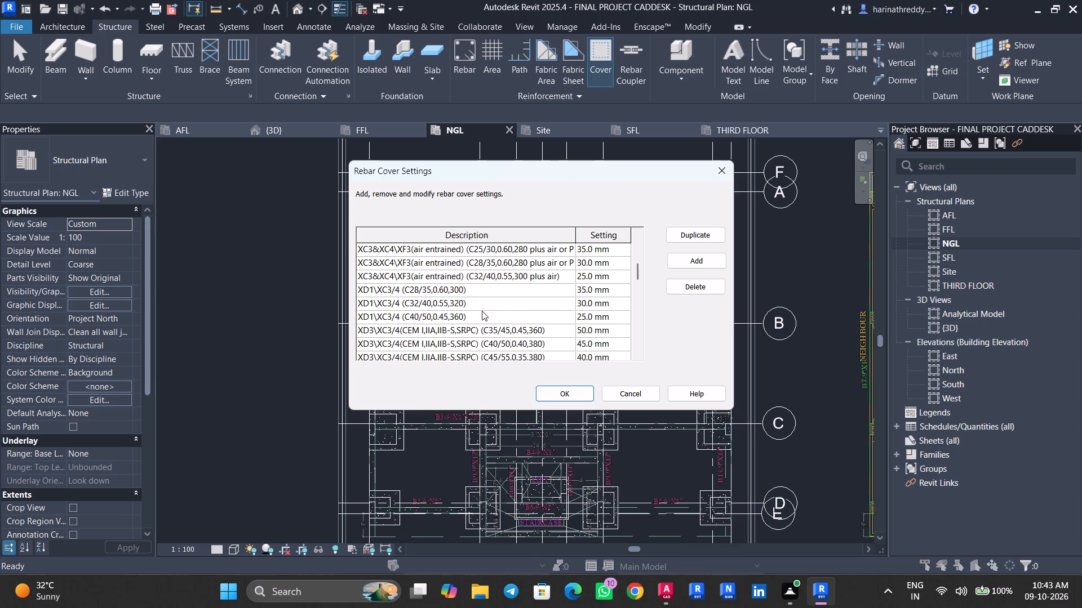
{"action": "scroll", "coordinate": [482, 311], "scroll_direction": "up", "scroll_amount": 1}
{"action": "scroll", "coordinate": [482, 311], "scroll_direction": "down", "scroll_amount": 1}
{"action": "scroll", "coordinate": [482, 311], "scroll_direction": "up", "scroll_amount": 11}
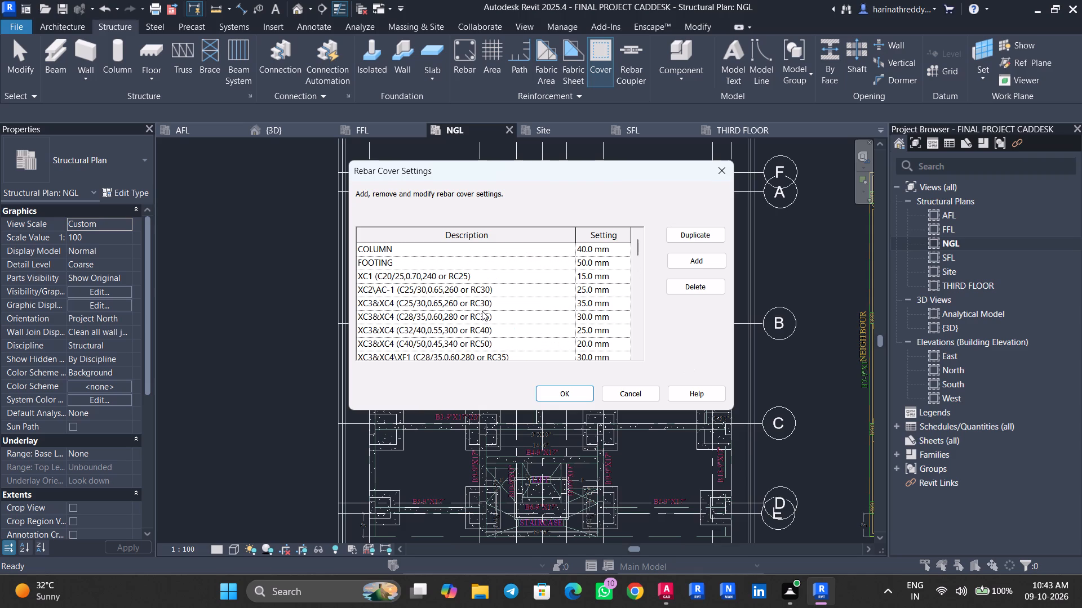
{"action": "left_click", "coordinate": [555, 396]}
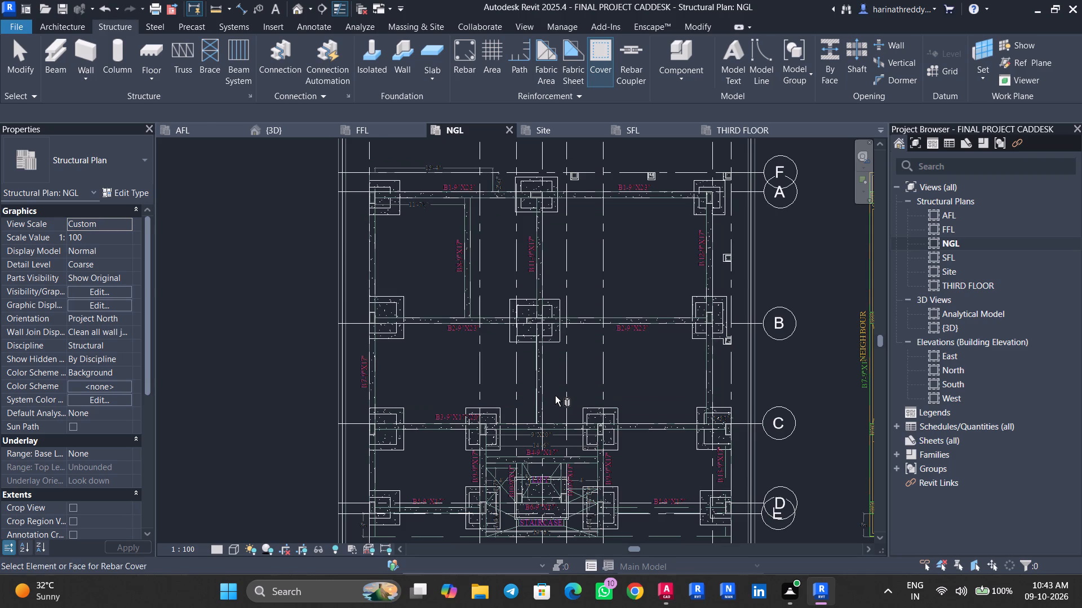
{"action": "key", "text": "Escape"}
{"action": "key", "text": "Escape"}
{"action": "key", "text": "Escape"}
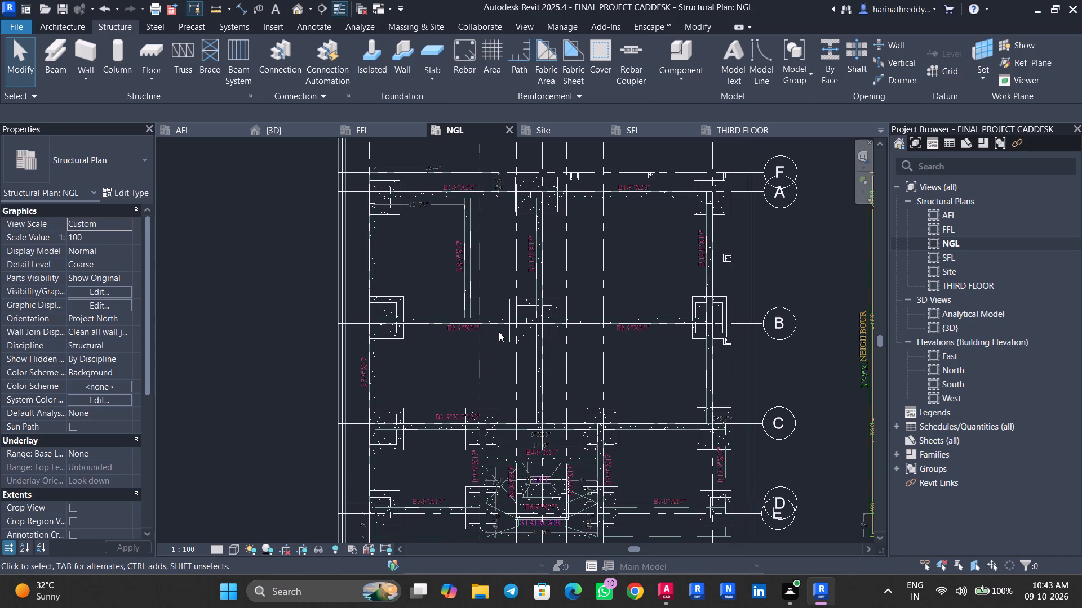
Inspect the C2 column and its footing at grids 1 and B, including the column's rebar cover properties.
{"action": "scroll", "coordinate": [499, 332], "scroll_direction": "up", "scroll_amount": 3}
{"action": "scroll", "coordinate": [428, 348], "scroll_direction": "up", "scroll_amount": 1}
{"action": "scroll", "coordinate": [428, 348], "scroll_direction": "down", "scroll_amount": 1}
{"action": "scroll", "coordinate": [428, 348], "scroll_direction": "up", "scroll_amount": 1}
{"action": "middle_click_drag", "start_coordinate": [415, 356], "coordinate": [500, 430]}
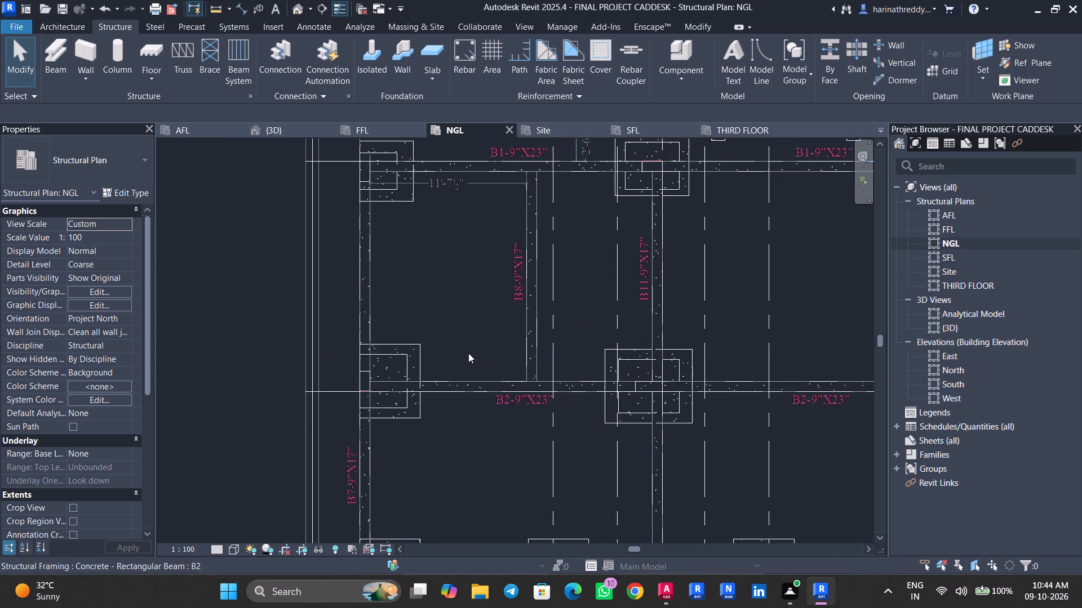
{"action": "scroll", "coordinate": [468, 353], "scroll_direction": "up", "scroll_amount": 2}
{"action": "middle_click_drag", "start_coordinate": [473, 351], "coordinate": [587, 319]}
{"action": "scroll", "coordinate": [527, 401], "scroll_direction": "up", "scroll_amount": 5}
{"action": "middle_click_drag", "start_coordinate": [546, 408], "coordinate": [567, 428]}
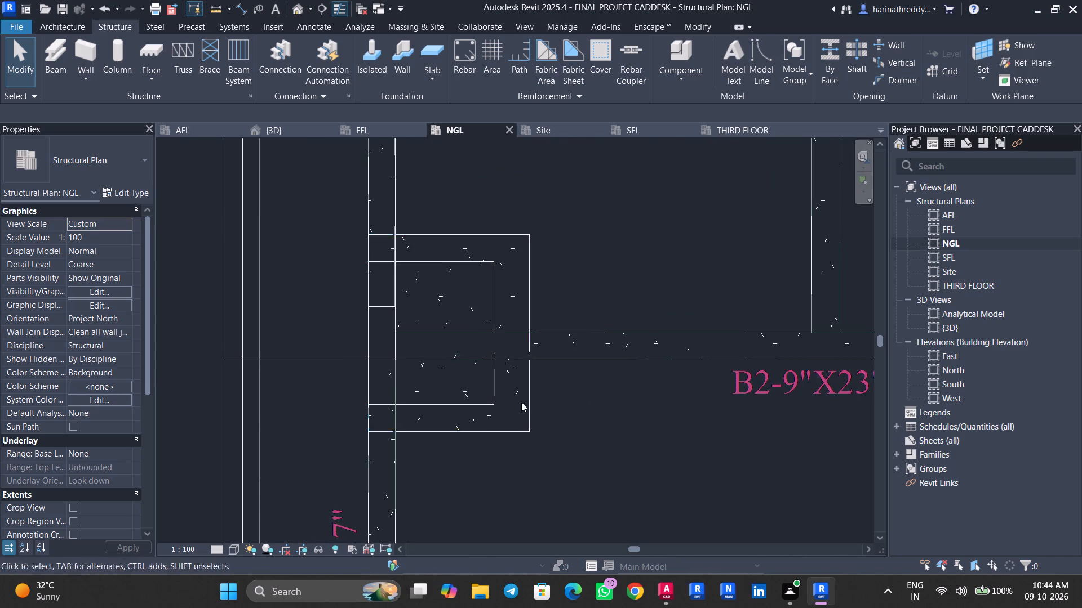
{"action": "left_click", "coordinate": [383, 357]}
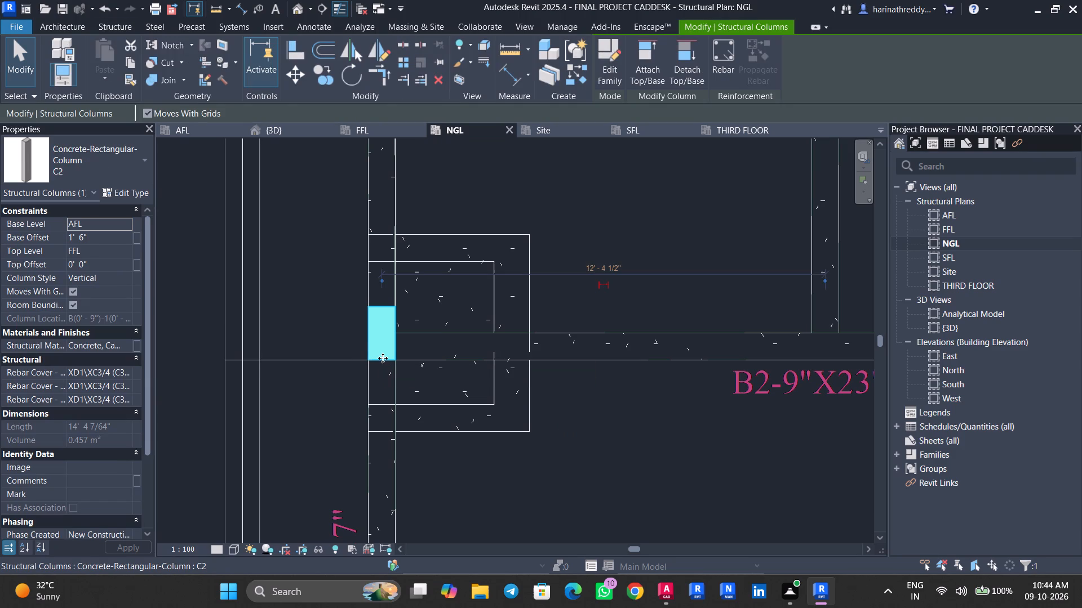
{"action": "key", "text": "Escape"}
{"action": "key", "text": "Escape"}
Cut a section along grid B through the footing at grid 1, with a far clip offset of about 3' 5".
{"action": "scroll", "coordinate": [578, 257], "scroll_direction": "down", "scroll_amount": 5}
{"action": "middle_click_drag", "start_coordinate": [578, 262], "coordinate": [510, 436]}
{"action": "scroll", "coordinate": [512, 399], "scroll_direction": "down", "scroll_amount": 2}
{"action": "scroll", "coordinate": [512, 399], "scroll_direction": "up", "scroll_amount": 1}
{"action": "scroll", "coordinate": [512, 399], "scroll_direction": "down", "scroll_amount": 1}
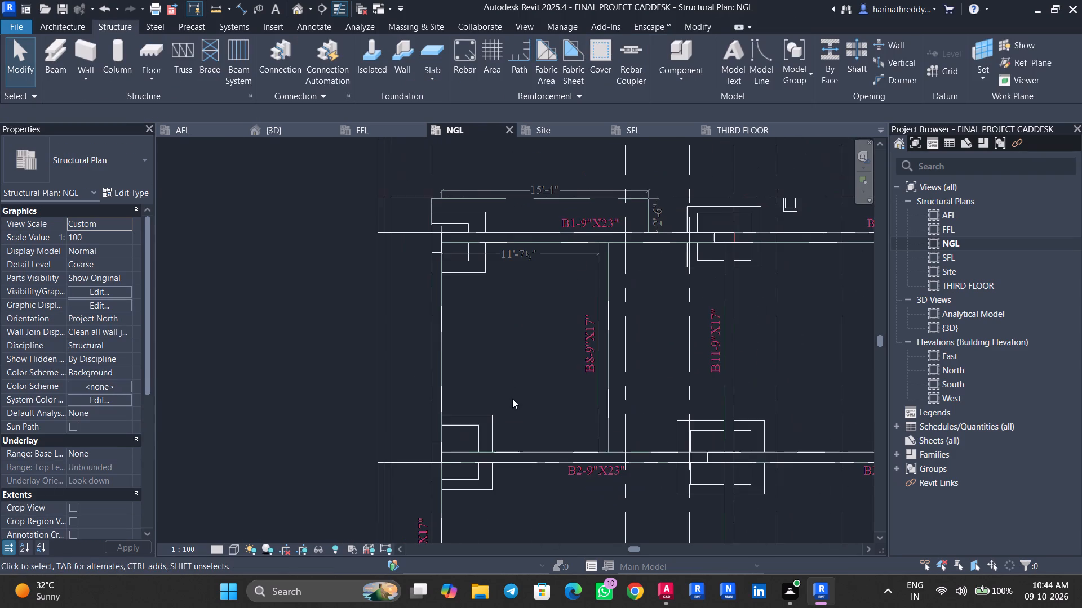
{"action": "middle_click_drag", "start_coordinate": [535, 351], "coordinate": [540, 334]}
{"action": "scroll", "coordinate": [545, 367], "scroll_direction": "up", "scroll_amount": 2}
{"action": "middle_click_drag", "start_coordinate": [541, 384], "coordinate": [583, 213]}
{"action": "scroll", "coordinate": [572, 250], "scroll_direction": "up", "scroll_amount": 3}
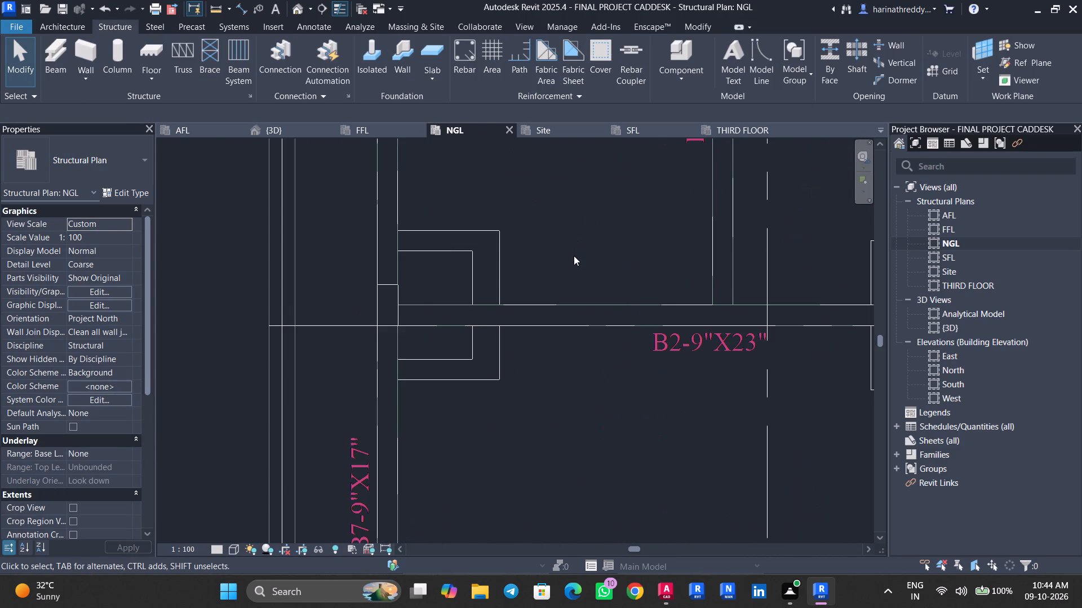
{"action": "left_click", "coordinate": [316, 13]}
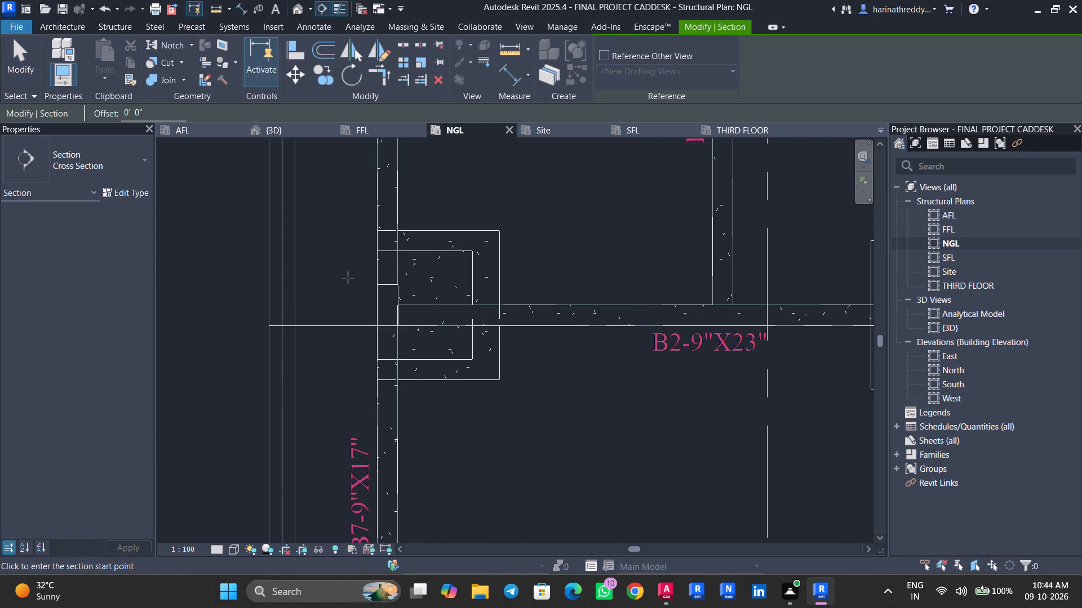
{"action": "left_click", "coordinate": [336, 324]}
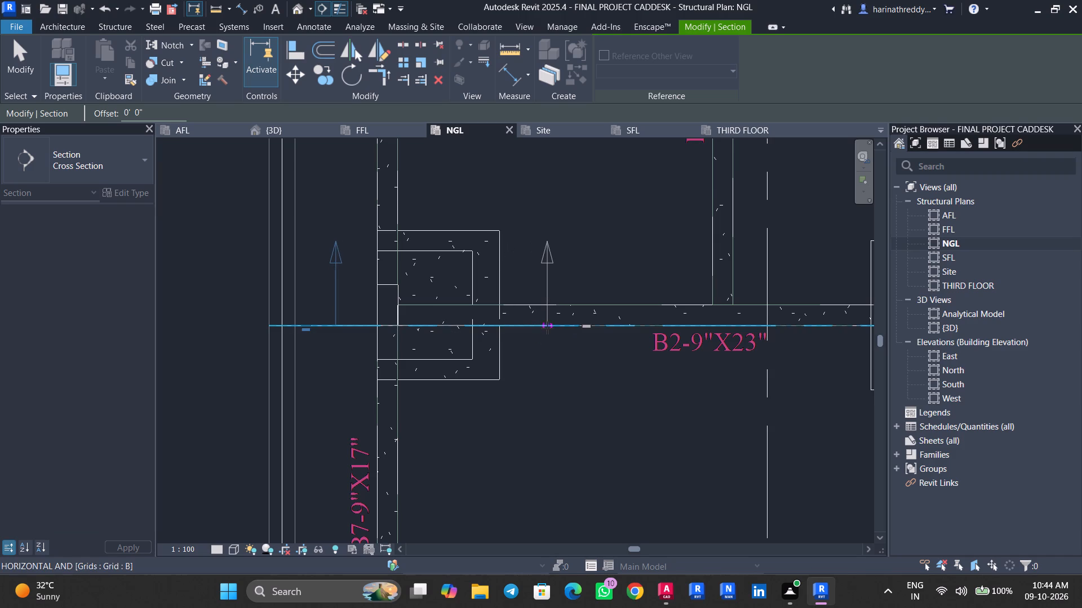
{"action": "left_click", "coordinate": [546, 328]}
{"action": "key", "text": "Escape"}
{"action": "key", "text": "Escape"}
{"action": "left_click", "coordinate": [540, 276]}
{"action": "scroll", "coordinate": [546, 265], "scroll_direction": "down", "scroll_amount": 3}
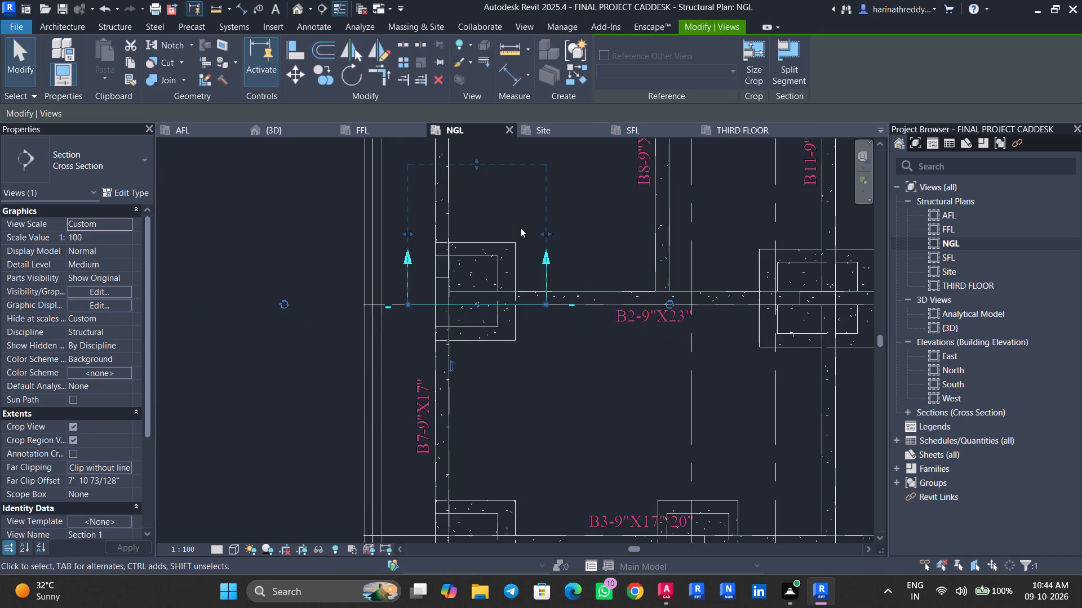
{"action": "left_click_drag", "start_coordinate": [478, 166], "coordinate": [496, 245]}
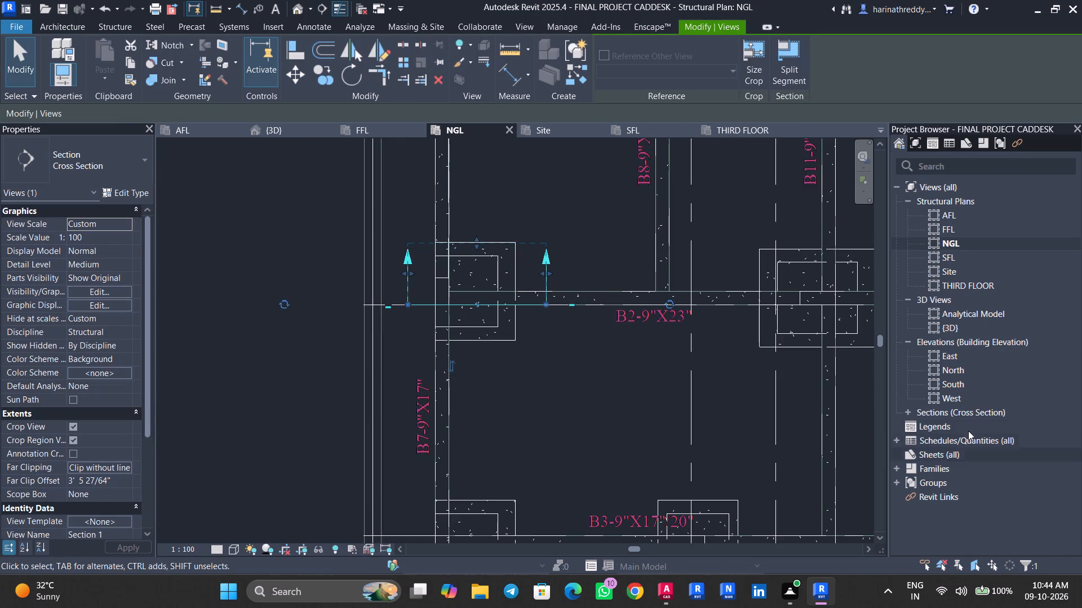
Open the new section view through the footing at grids 1 and B.
{"action": "left_click", "coordinate": [911, 415]}
{"action": "double_click", "coordinate": [943, 431]}
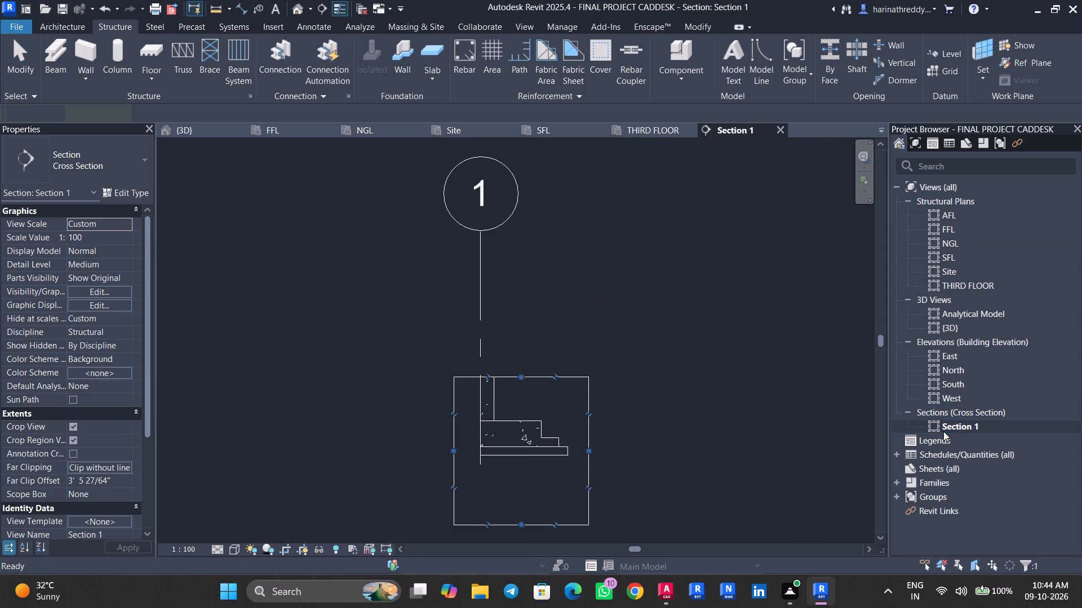
{"action": "scroll", "coordinate": [539, 466], "scroll_direction": "up", "scroll_amount": 4}
{"action": "middle_click_drag", "start_coordinate": [573, 475], "coordinate": [656, 432]}
{"action": "left_click", "coordinate": [704, 456]}
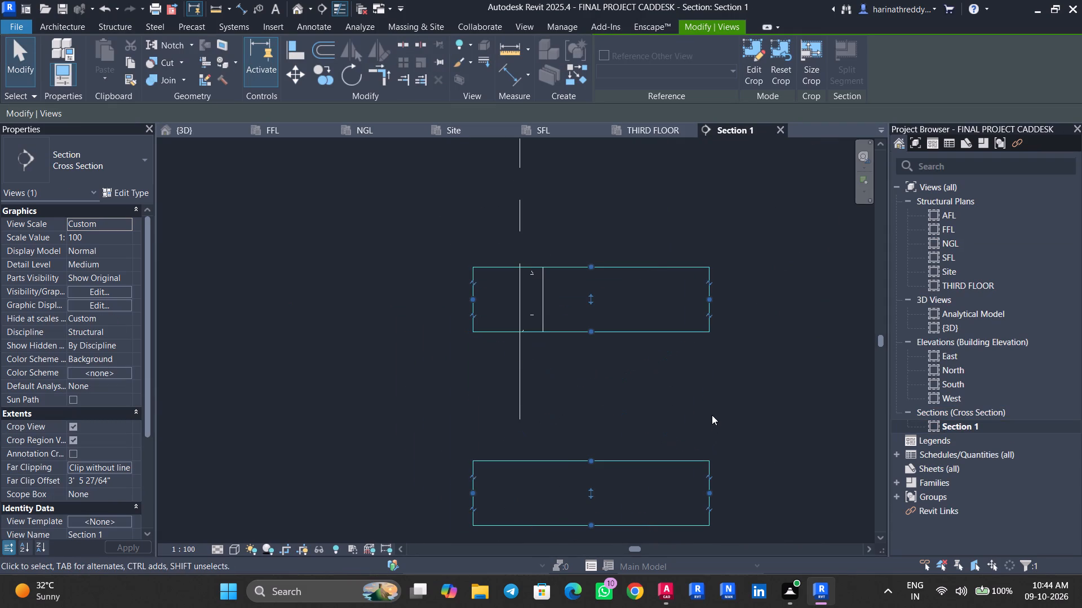
Undo the split of the crop region in the footing section view.
{"action": "key", "text": "ctrl+z"}
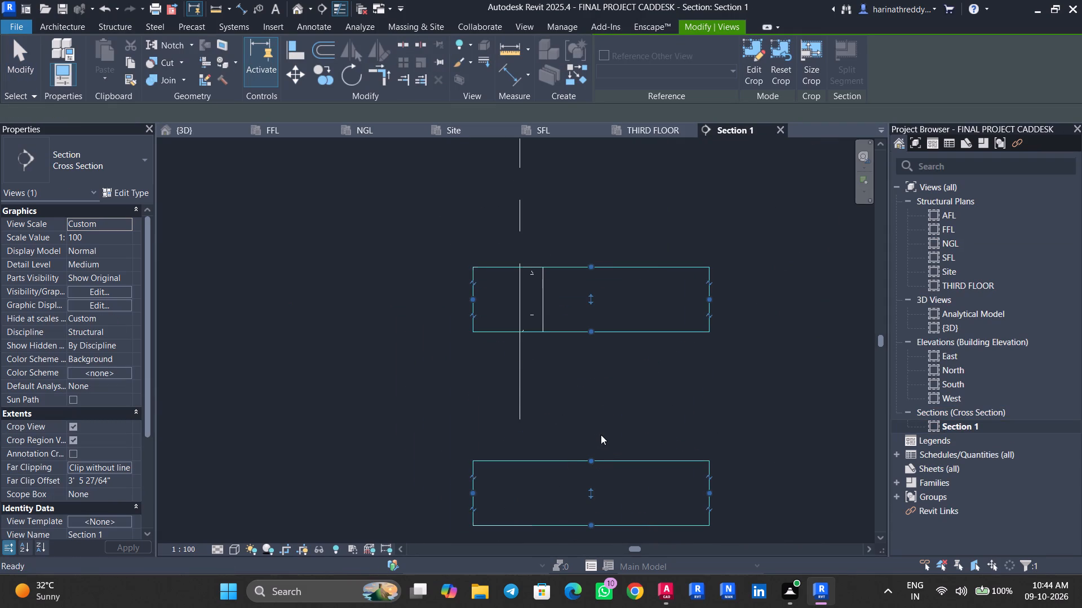
Inspect the stepped footing in section, checking the F2 and F2 TOP footings, the PCC slab below and their rebar cover properties.
{"action": "scroll", "coordinate": [553, 365], "scroll_direction": "up", "scroll_amount": 4}
{"action": "scroll", "coordinate": [582, 296], "scroll_direction": "up", "scroll_amount": 1}
{"action": "middle_click_drag", "start_coordinate": [582, 296], "coordinate": [607, 330]}
{"action": "middle_click", "coordinate": [624, 354]}
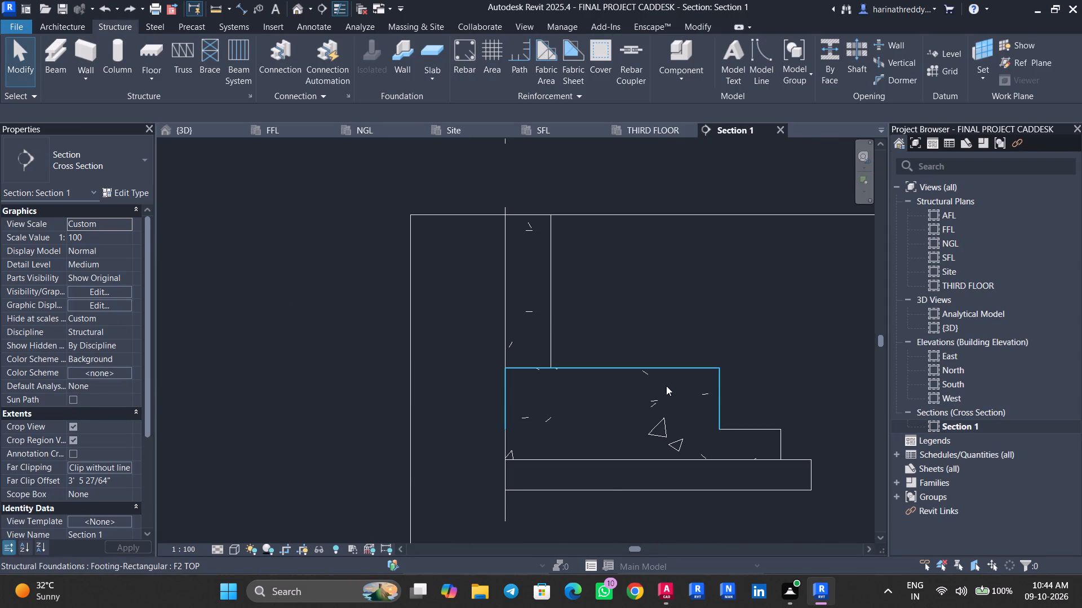
{"action": "left_click", "coordinate": [667, 385]}
{"action": "middle_click_drag", "start_coordinate": [730, 369], "coordinate": [628, 350]}
{"action": "key", "text": "Escape"}
{"action": "left_click", "coordinate": [655, 401]}
{"action": "left_click", "coordinate": [657, 408]}
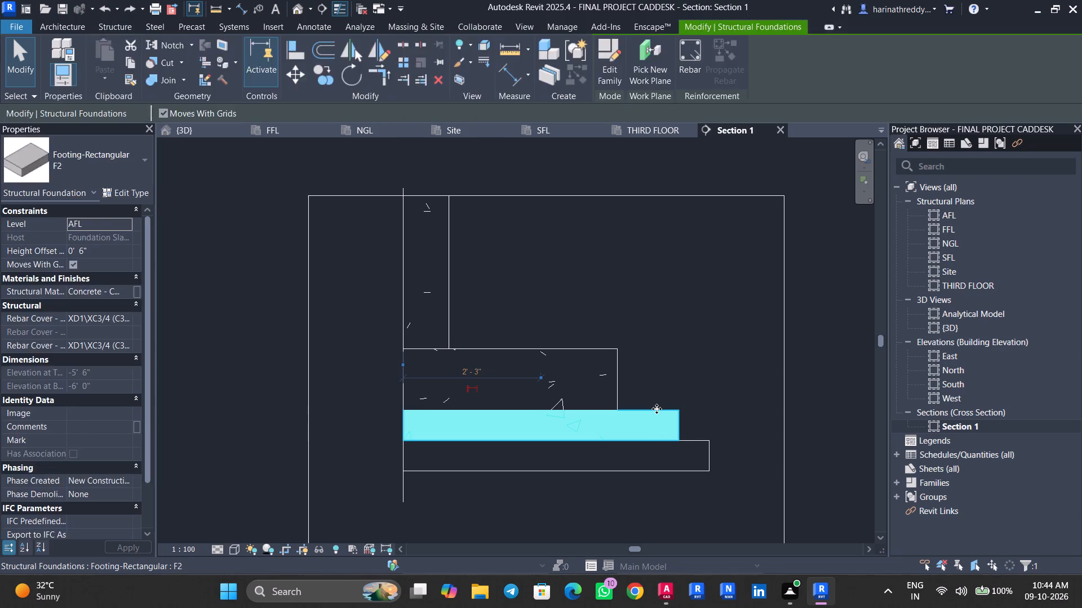
{"action": "key", "text": "Escape"}
{"action": "left_click", "coordinate": [664, 454]}
{"action": "key", "text": "Escape"}
{"action": "left_click", "coordinate": [652, 423]}
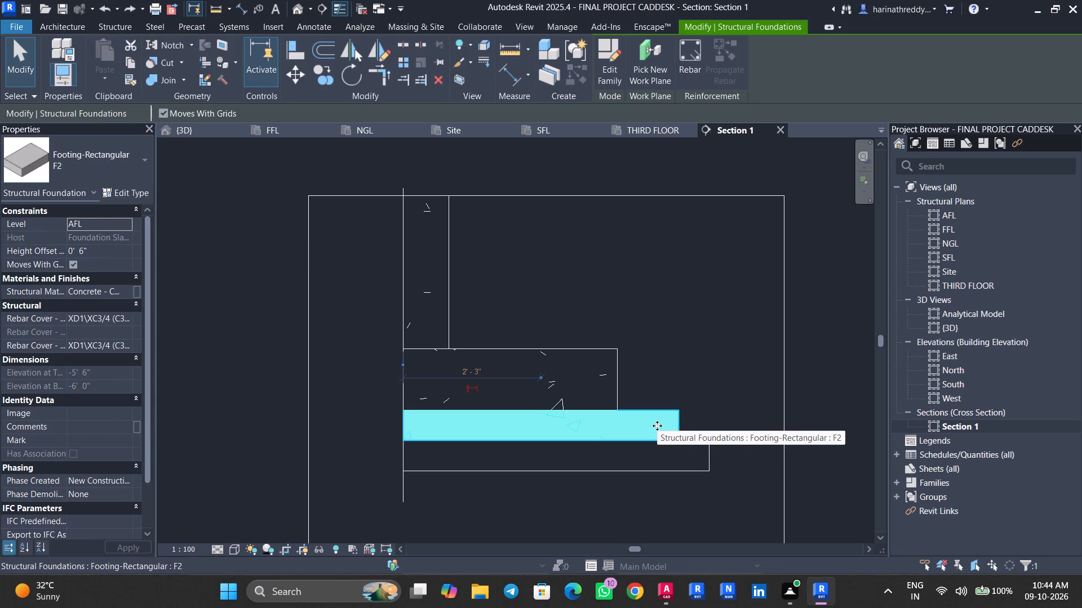
{"action": "key", "text": "Escape"}
{"action": "key", "text": "Escape"}
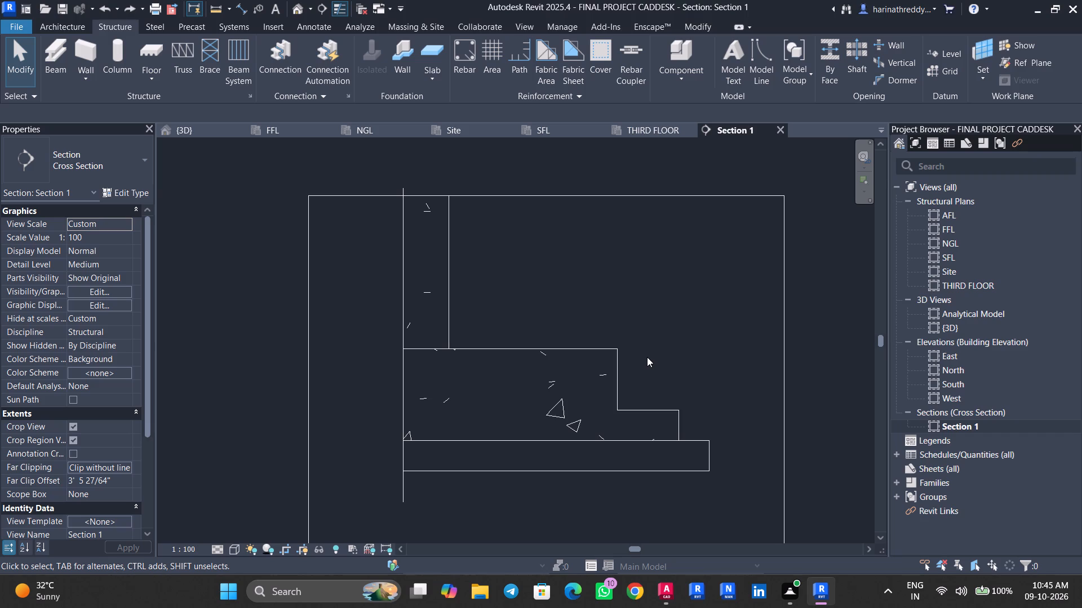
Set the rebar cover of the F2 and F2 TOP footings to the FOOTING 50 mm setting and check the result.
{"action": "left_click", "coordinate": [633, 422]}
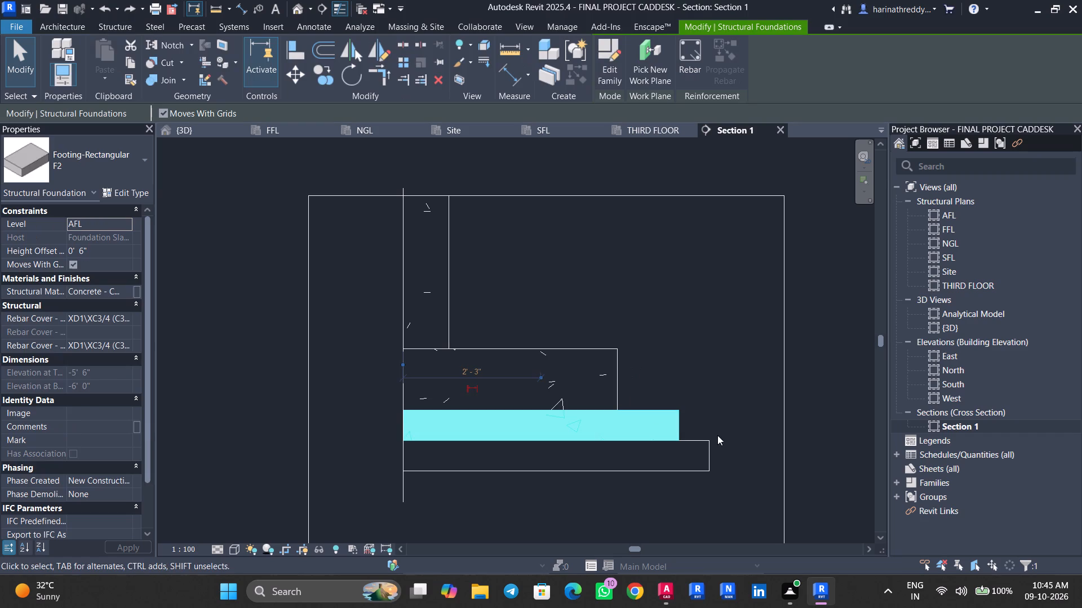
{"action": "left_click", "coordinate": [128, 33]}
{"action": "left_click", "coordinate": [590, 58]}
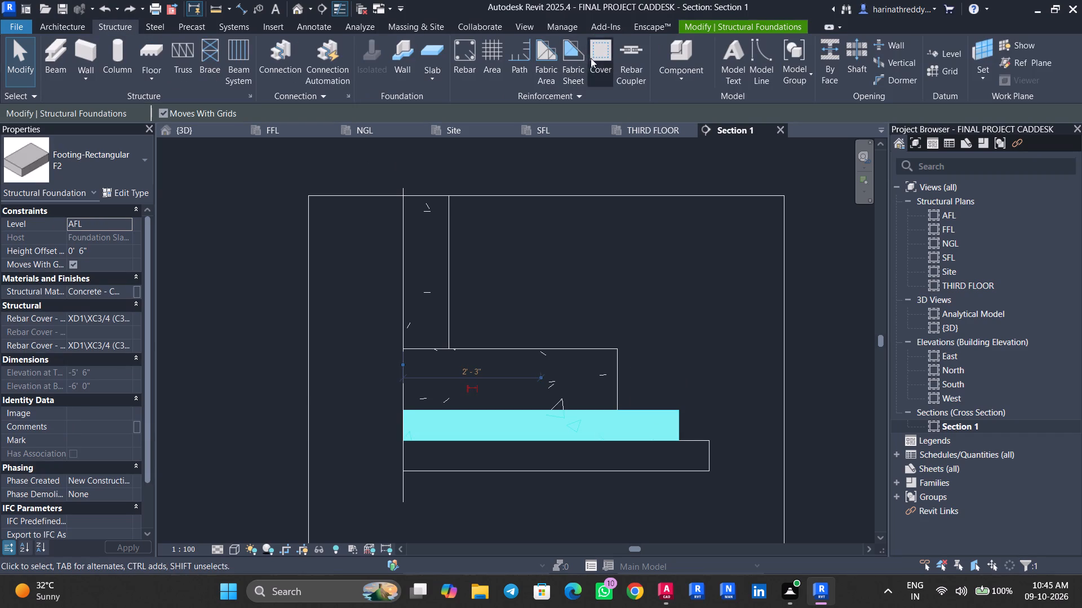
{"action": "left_click", "coordinate": [520, 426], "text": "ctrl"}
{"action": "left_click", "coordinate": [531, 373], "text": "ctrl"}
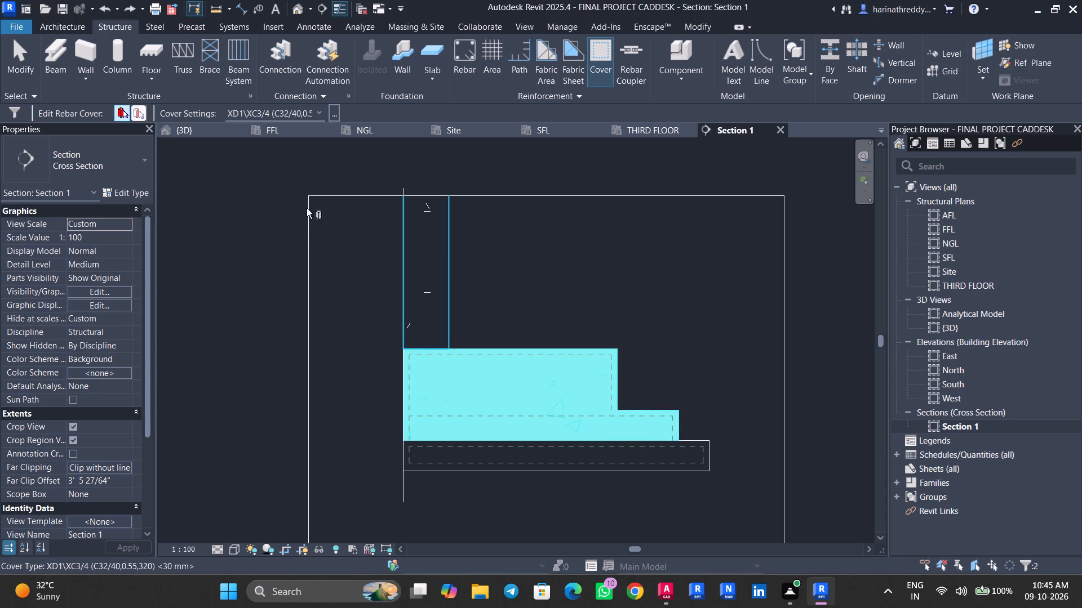
{"action": "left_click", "coordinate": [310, 111]}
{"action": "scroll", "coordinate": [317, 145], "scroll_direction": "down", "scroll_amount": 1}
{"action": "scroll", "coordinate": [317, 145], "scroll_direction": "up", "scroll_amount": 2}
{"action": "scroll", "coordinate": [317, 145], "scroll_direction": "down", "scroll_amount": 1}
{"action": "scroll", "coordinate": [319, 141], "scroll_direction": "up", "scroll_amount": 3}
{"action": "scroll", "coordinate": [264, 140], "scroll_direction": "down", "scroll_amount": 1}
{"action": "scroll", "coordinate": [264, 140], "scroll_direction": "up", "scroll_amount": 5}
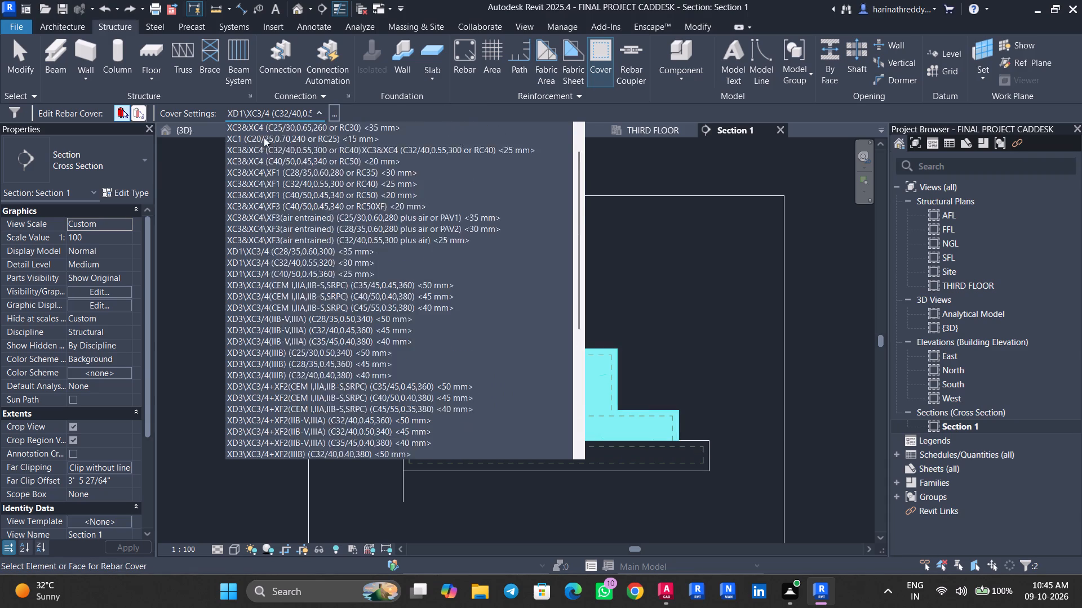
{"action": "scroll", "coordinate": [264, 137], "scroll_direction": "up", "scroll_amount": 5}
{"action": "scroll", "coordinate": [269, 136], "scroll_direction": "down", "scroll_amount": 1}
{"action": "scroll", "coordinate": [269, 136], "scroll_direction": "up", "scroll_amount": 1}
{"action": "left_click", "coordinate": [290, 150]}
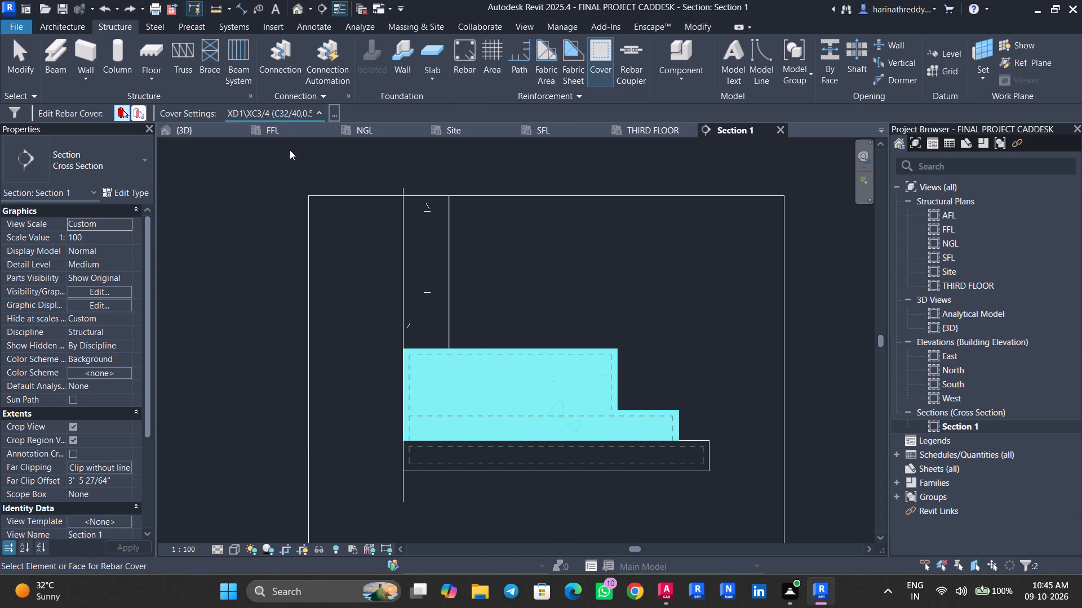
{"action": "key", "text": "Escape"}
{"action": "key", "text": "Escape"}
{"action": "left_click", "coordinate": [590, 380]}
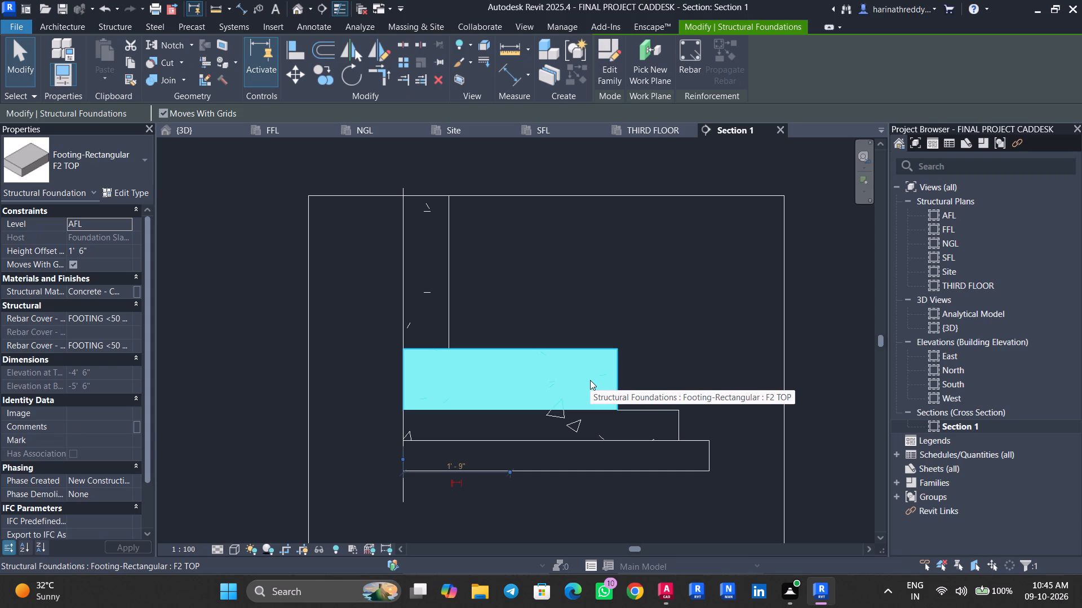
{"action": "key", "text": "Escape"}
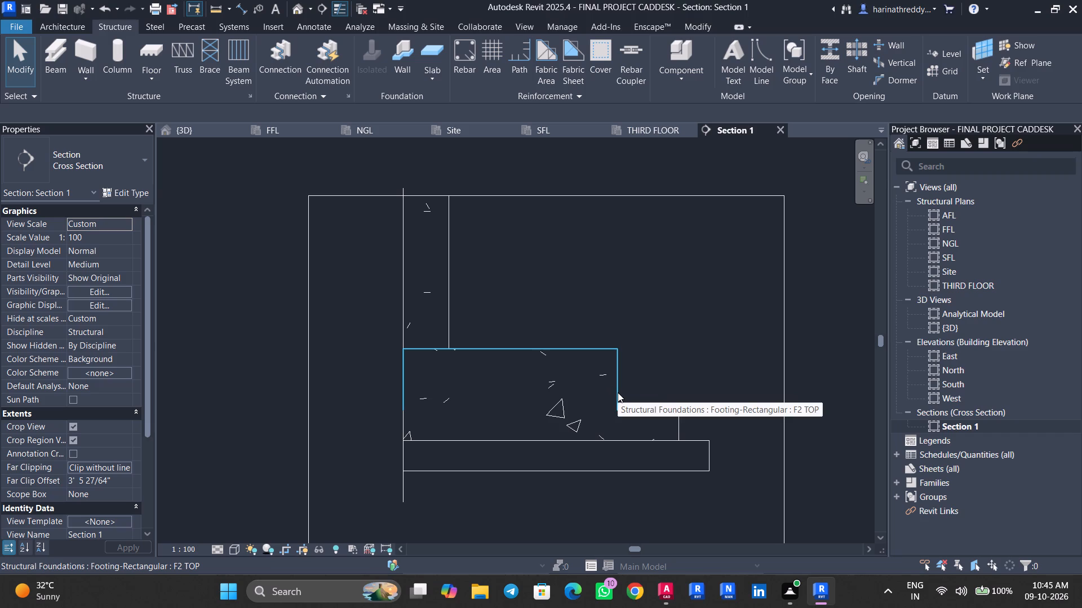
Place a single H12 rebar of shape 21 in the PCC slab beneath the F2 footing, accepting the default rebar shape definition settings.
{"action": "left_click", "coordinate": [643, 428]}
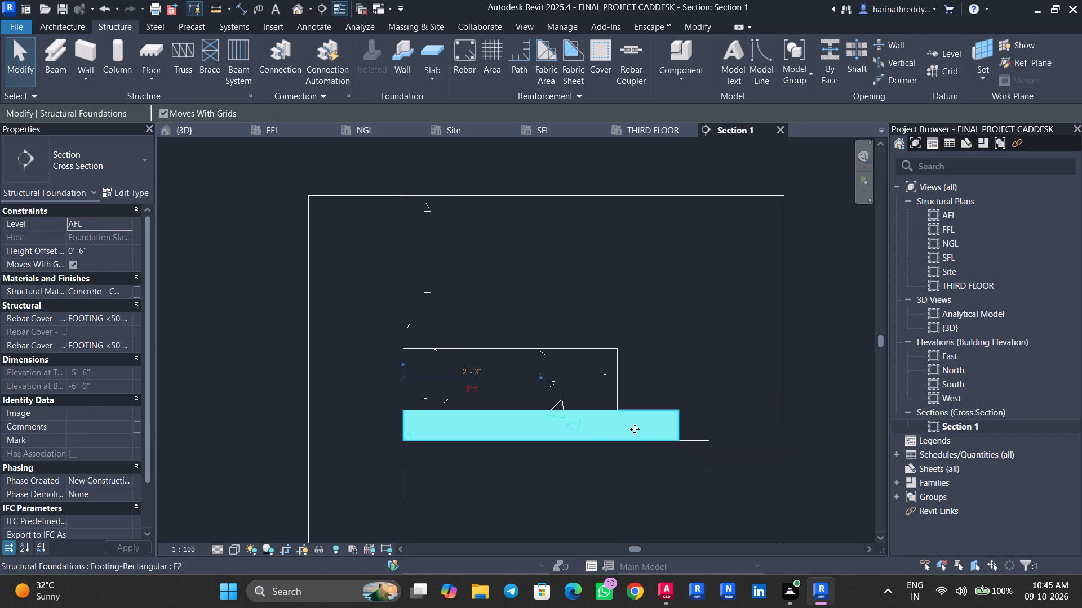
{"action": "left_click", "coordinate": [680, 70]}
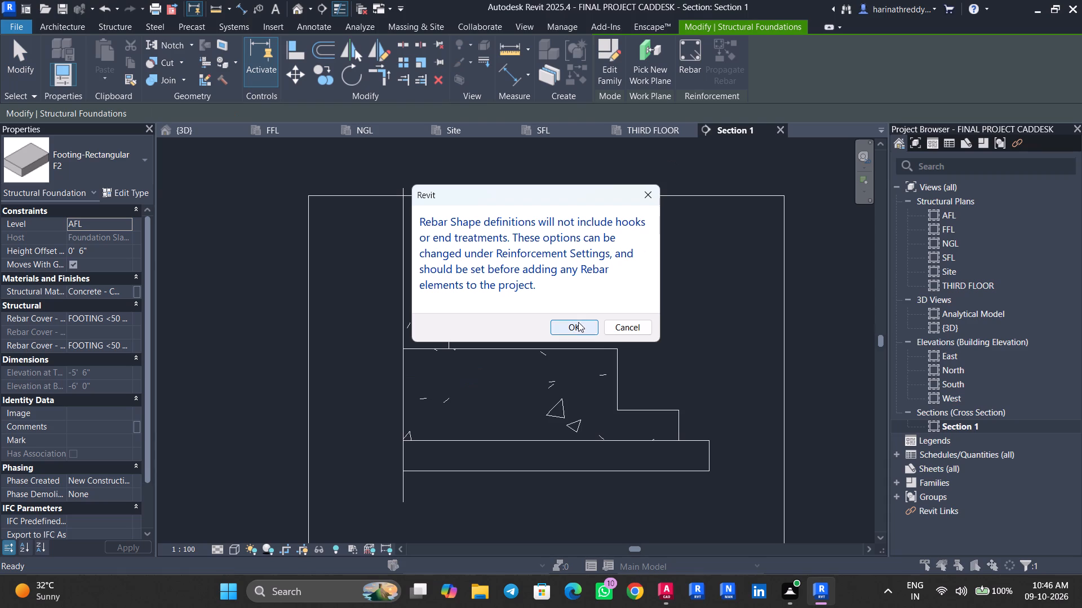
{"action": "left_click", "coordinate": [578, 323]}
{"action": "scroll", "coordinate": [836, 345], "scroll_direction": "down", "scroll_amount": 7}
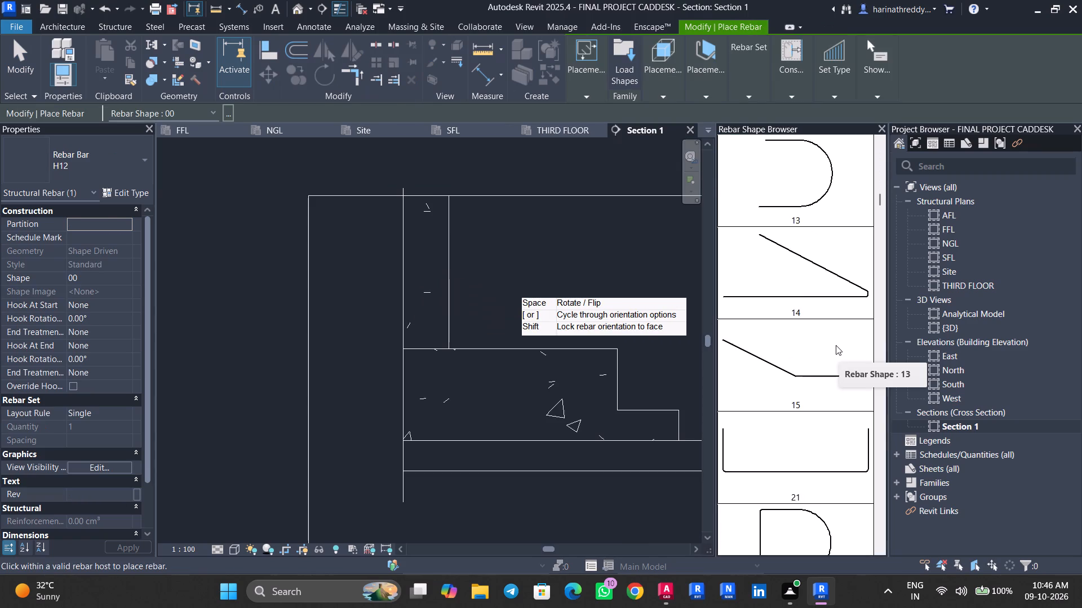
{"action": "scroll", "coordinate": [836, 345], "scroll_direction": "down", "scroll_amount": 8}
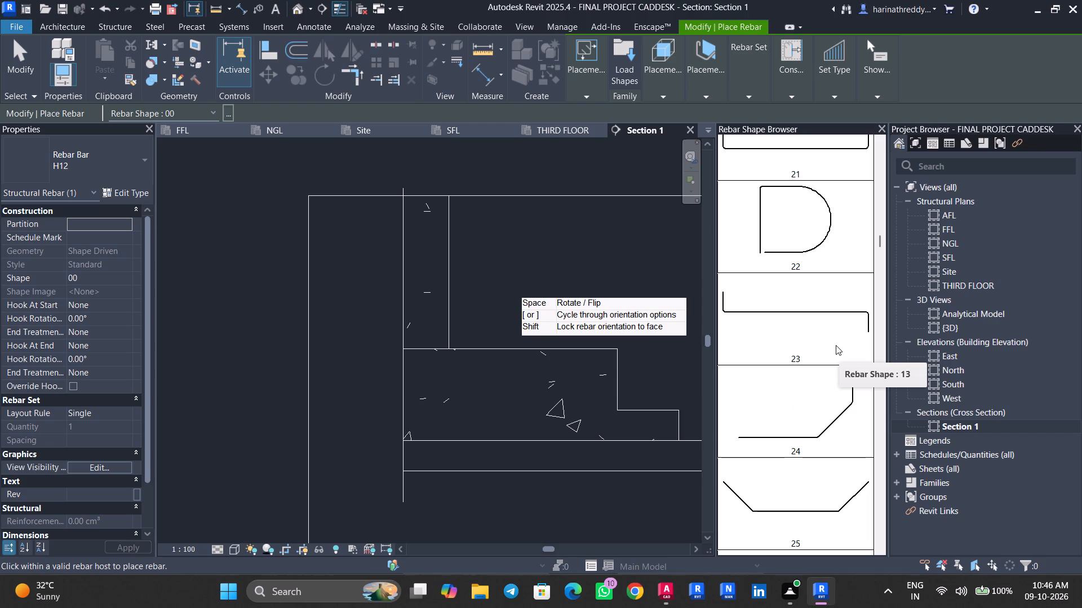
{"action": "scroll", "coordinate": [669, 327], "scroll_direction": "down", "scroll_amount": 4}
{"action": "scroll", "coordinate": [677, 395], "scroll_direction": "up", "scroll_amount": 3}
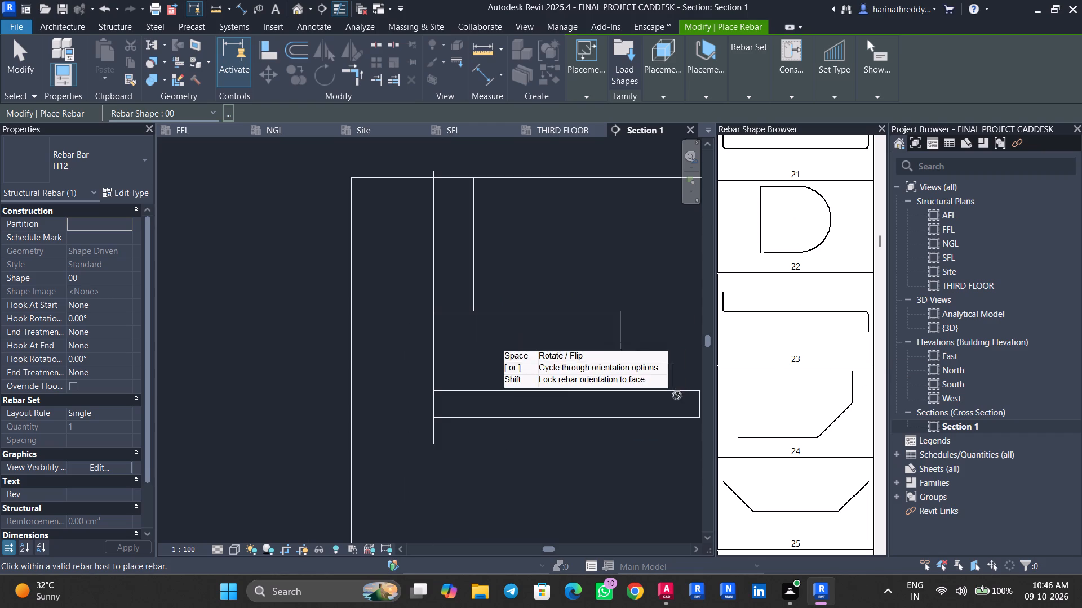
{"action": "scroll", "coordinate": [717, 448], "scroll_direction": "up", "scroll_amount": 1}
{"action": "middle_click_drag", "start_coordinate": [713, 448], "coordinate": [631, 426]}
{"action": "scroll", "coordinate": [809, 431], "scroll_direction": "down", "scroll_amount": 1}
{"action": "scroll", "coordinate": [808, 432], "scroll_direction": "up", "scroll_amount": 1}
{"action": "scroll", "coordinate": [808, 432], "scroll_direction": "down", "scroll_amount": 16}
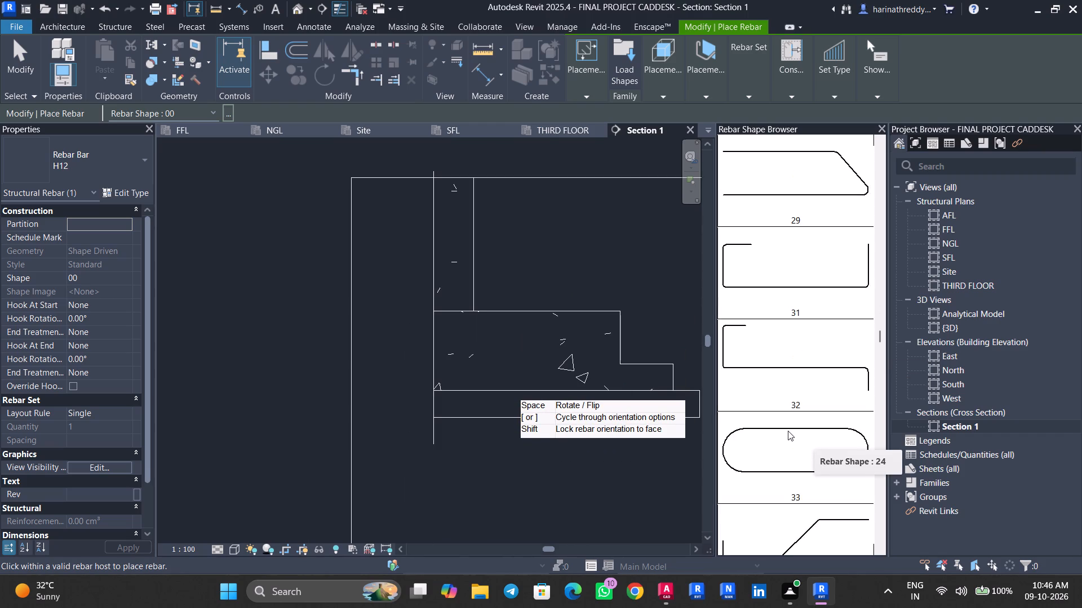
{"action": "scroll", "coordinate": [788, 431], "scroll_direction": "up", "scroll_amount": 13}
{"action": "scroll", "coordinate": [788, 431], "scroll_direction": "down", "scroll_amount": 5}
{"action": "scroll", "coordinate": [788, 431], "scroll_direction": "up", "scroll_amount": 1}
{"action": "scroll", "coordinate": [788, 431], "scroll_direction": "down", "scroll_amount": 7}
{"action": "scroll", "coordinate": [790, 431], "scroll_direction": "up", "scroll_amount": 2}
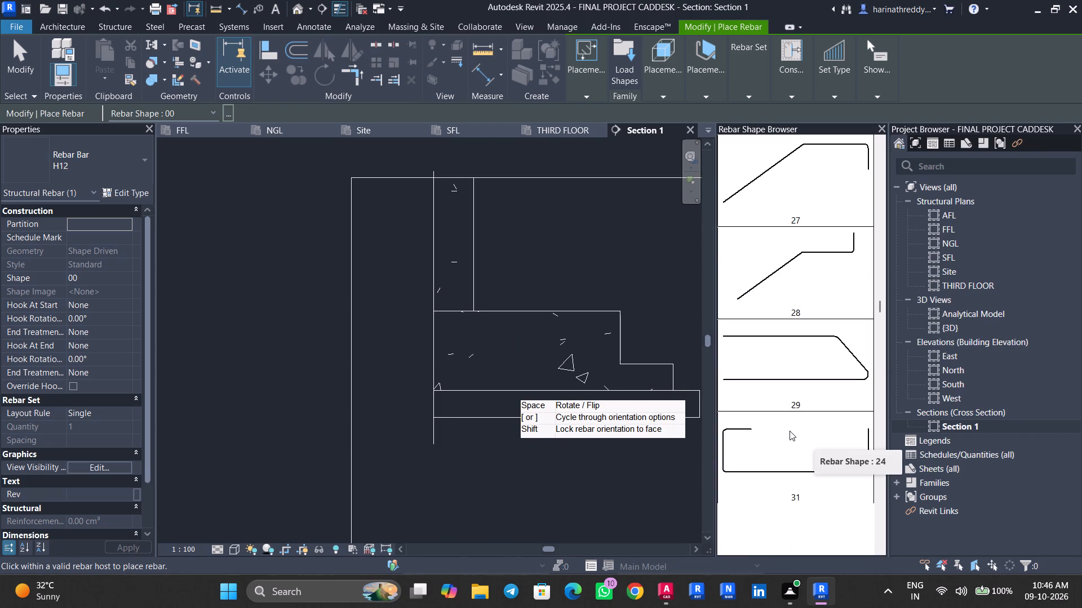
{"action": "scroll", "coordinate": [790, 431], "scroll_direction": "up", "scroll_amount": 5}
{"action": "scroll", "coordinate": [790, 431], "scroll_direction": "down", "scroll_amount": 1}
{"action": "scroll", "coordinate": [790, 431], "scroll_direction": "up", "scroll_amount": 15}
{"action": "scroll", "coordinate": [791, 432], "scroll_direction": "down", "scroll_amount": 4}
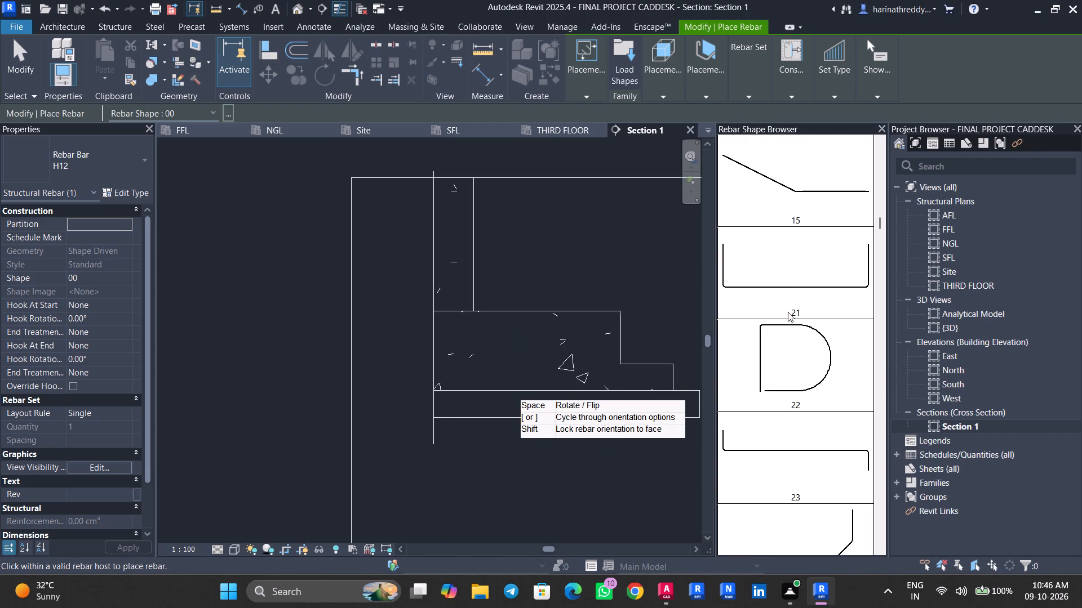
{"action": "left_click", "coordinate": [795, 258]}
{"action": "scroll", "coordinate": [584, 386], "scroll_direction": "up", "scroll_amount": 6}
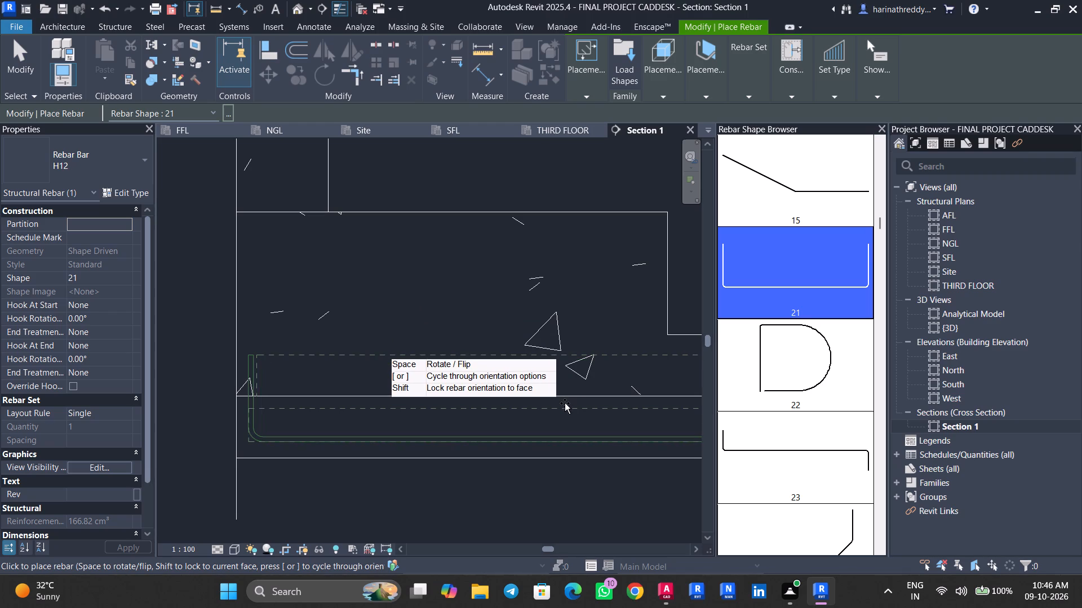
{"action": "middle_click_drag", "start_coordinate": [562, 403], "coordinate": [455, 423]}
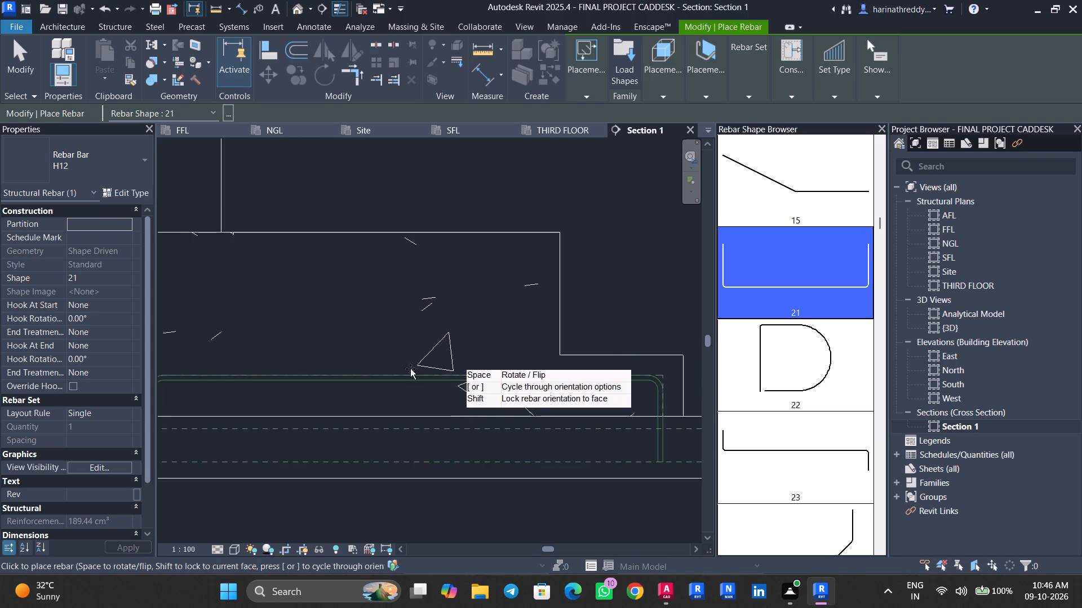
{"action": "left_click", "coordinate": [334, 422]}
{"action": "key", "text": "Escape"}
{"action": "key", "text": "Escape"}
{"action": "key", "text": "Escape"}
{"action": "scroll", "coordinate": [389, 422], "scroll_direction": "down", "scroll_amount": 4}
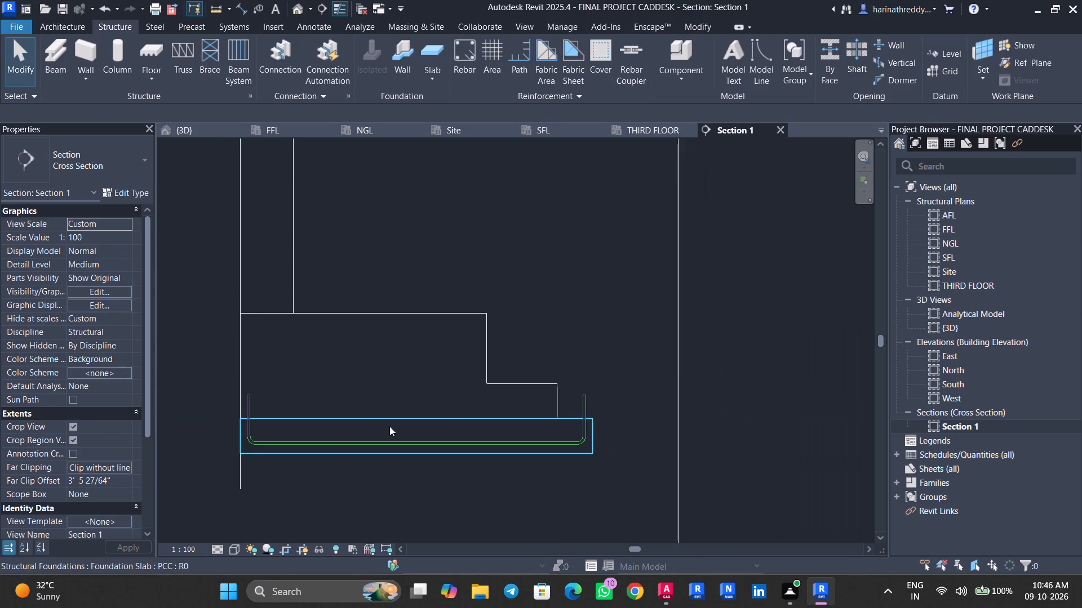
Raise the U-shaped bar's bottom segment into the base of the F2 footing, shortening both legs to about 95 mm.
{"action": "middle_click_drag", "start_coordinate": [399, 430], "coordinate": [455, 425]}
{"action": "left_click", "coordinate": [450, 440]}
{"action": "scroll", "coordinate": [447, 435], "scroll_direction": "up", "scroll_amount": 2}
{"action": "left_click_drag", "start_coordinate": [483, 433], "coordinate": [483, 422]}
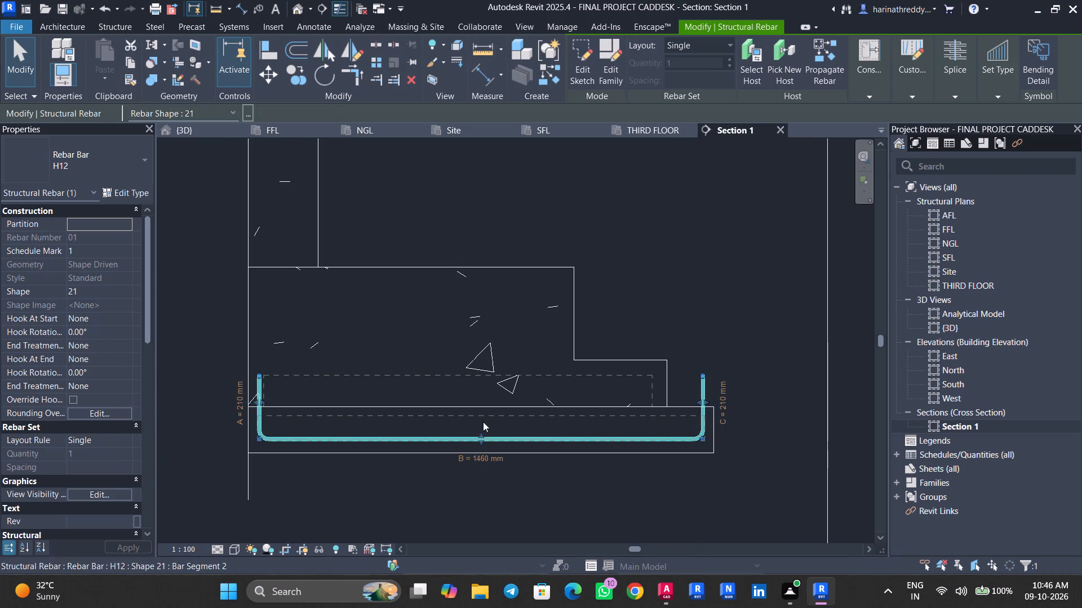
{"action": "left_click_drag", "start_coordinate": [483, 422], "coordinate": [481, 403]}
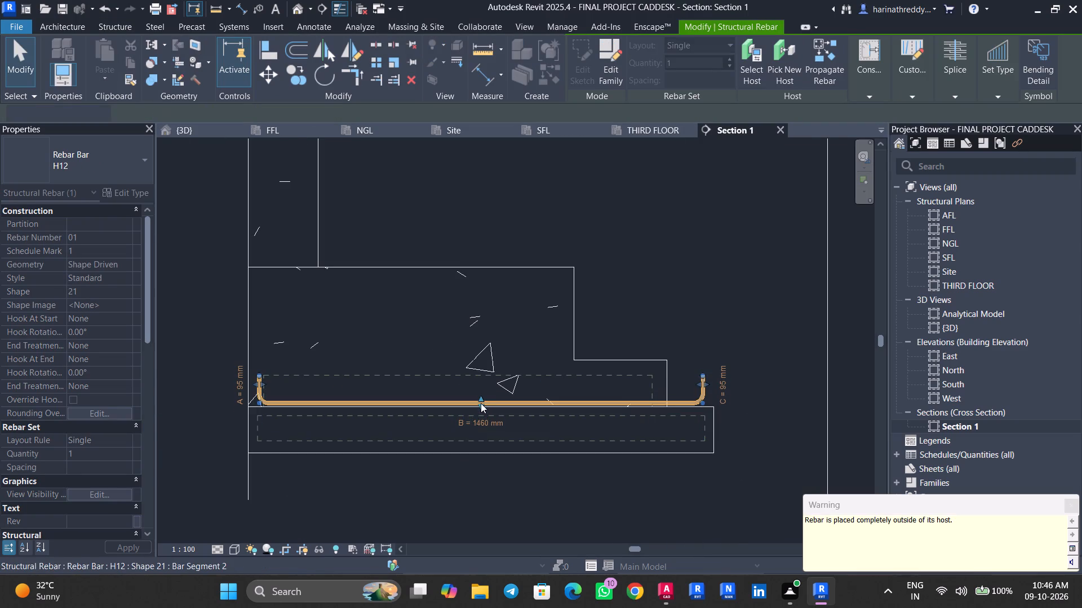
Pull both legs of the U-shaped bar inward within the F2 footing's cover, shortening its bottom segment to about 1260 mm.
{"action": "scroll", "coordinate": [481, 403], "scroll_direction": "up", "scroll_amount": 6}
{"action": "scroll", "coordinate": [736, 382], "scroll_direction": "down", "scroll_amount": 1}
{"action": "middle_click_drag", "start_coordinate": [736, 382], "coordinate": [401, 382]}
{"action": "left_click_drag", "start_coordinate": [622, 360], "coordinate": [559, 366]}
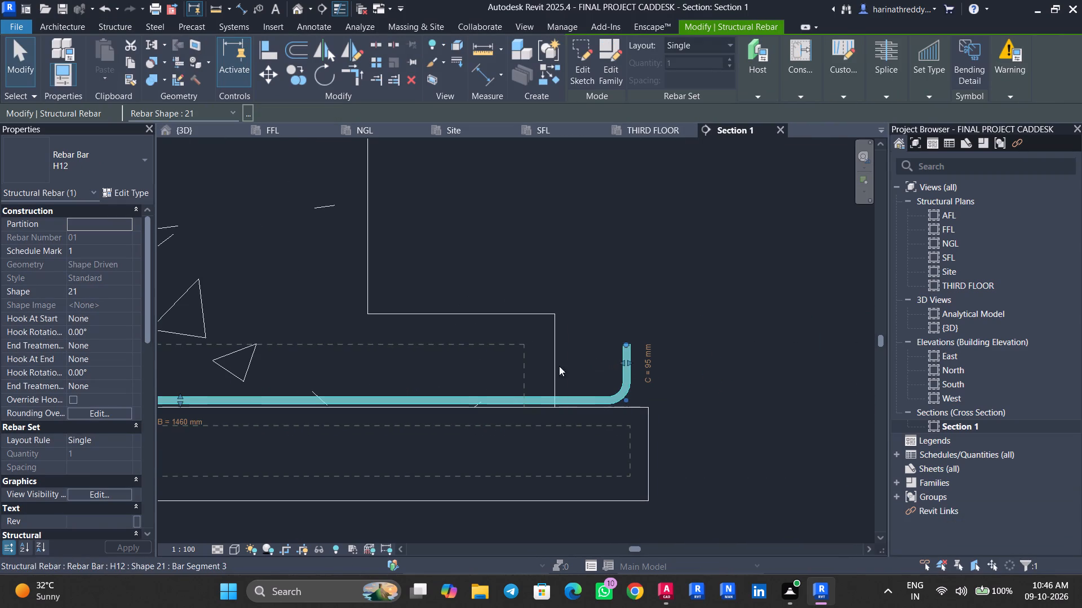
{"action": "left_click_drag", "start_coordinate": [559, 366], "coordinate": [517, 366]}
{"action": "key", "text": "Escape"}
{"action": "middle_click_drag", "start_coordinate": [463, 373], "coordinate": [715, 347]}
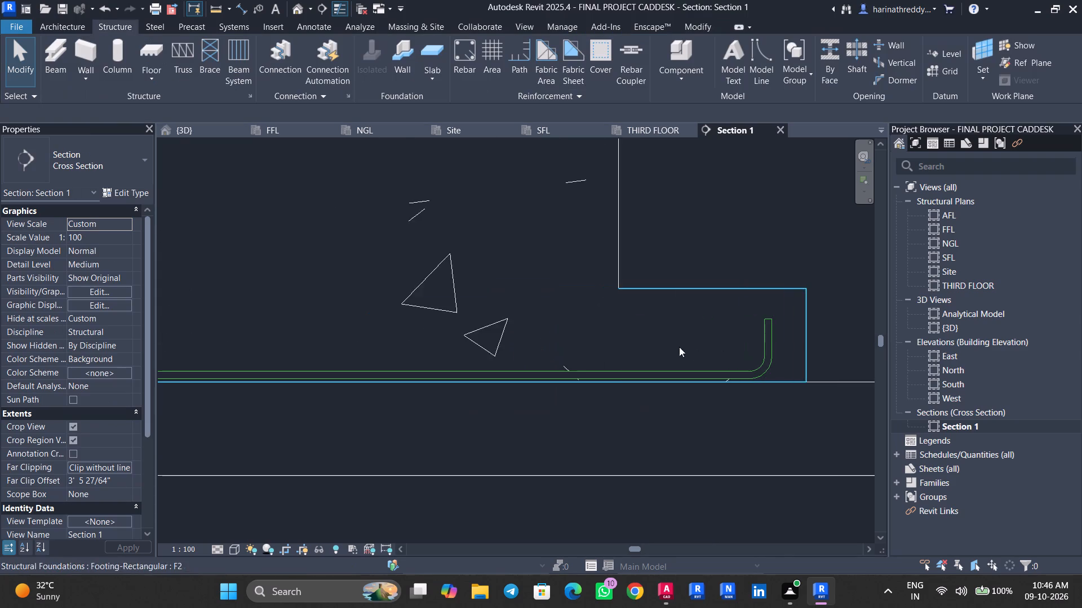
{"action": "middle_click_drag", "start_coordinate": [441, 345], "coordinate": [771, 347]}
{"action": "middle_click_drag", "start_coordinate": [480, 339], "coordinate": [551, 356]}
{"action": "left_click", "coordinate": [383, 357]}
{"action": "scroll", "coordinate": [411, 361], "scroll_direction": "up", "scroll_amount": 2}
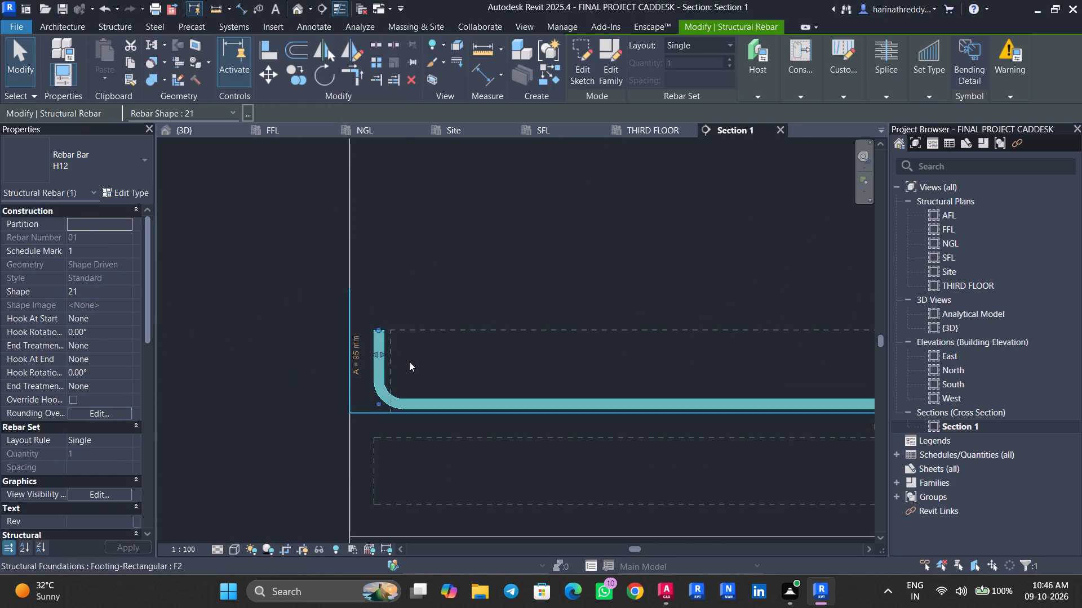
{"action": "scroll", "coordinate": [371, 360], "scroll_direction": "up", "scroll_amount": 1}
{"action": "scroll", "coordinate": [372, 360], "scroll_direction": "down", "scroll_amount": 1}
{"action": "scroll", "coordinate": [372, 360], "scroll_direction": "up", "scroll_amount": 3}
{"action": "left_click_drag", "start_coordinate": [388, 351], "coordinate": [410, 351]}
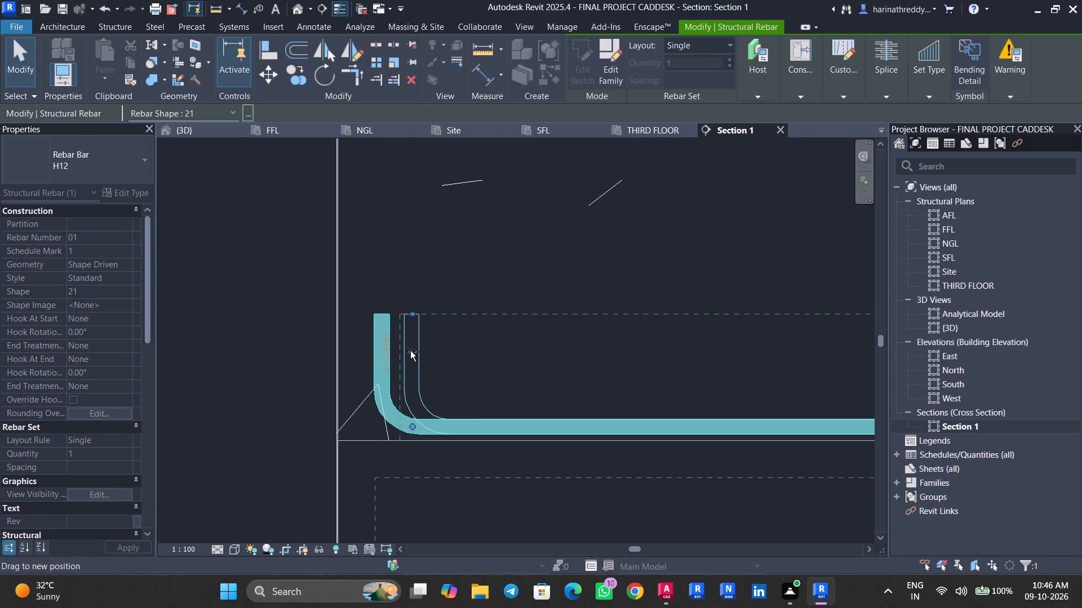
{"action": "left_click_drag", "start_coordinate": [410, 351], "coordinate": [409, 351]}
Raise the U-shaped bar's bottom segment slightly above the footing base, making both legs about 85 mm long.
{"action": "middle_click_drag", "start_coordinate": [542, 350], "coordinate": [280, 311]}
{"action": "middle_click_drag", "start_coordinate": [654, 294], "coordinate": [529, 294]}
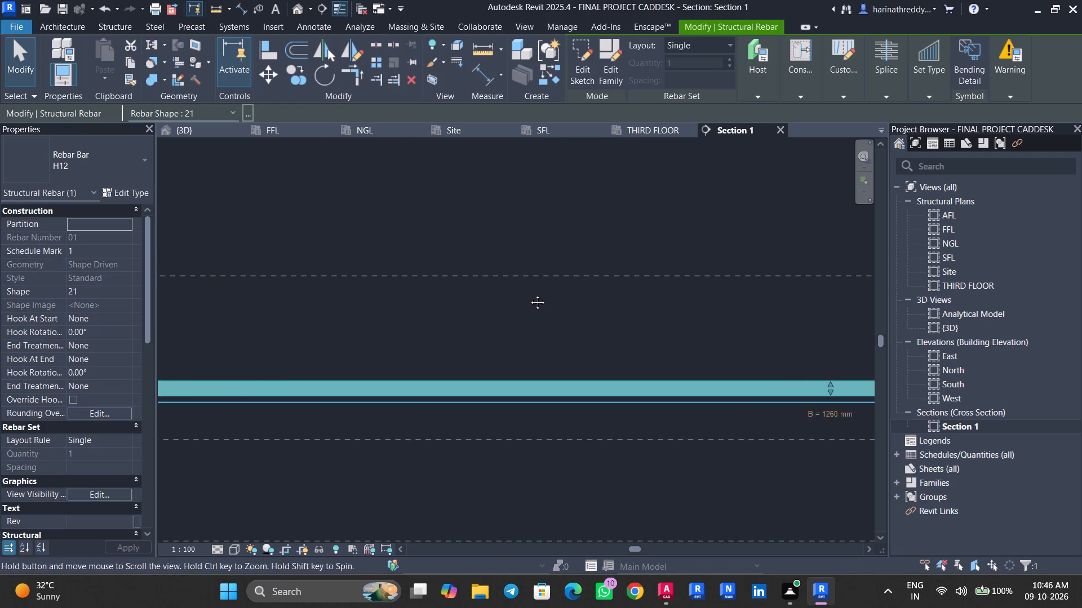
{"action": "middle_click_drag", "start_coordinate": [529, 294], "coordinate": [523, 294]}
{"action": "scroll", "coordinate": [523, 294], "scroll_direction": "up", "scroll_amount": 1}
{"action": "scroll", "coordinate": [537, 295], "scroll_direction": "down", "scroll_amount": 2}
{"action": "left_click", "coordinate": [754, 365]}
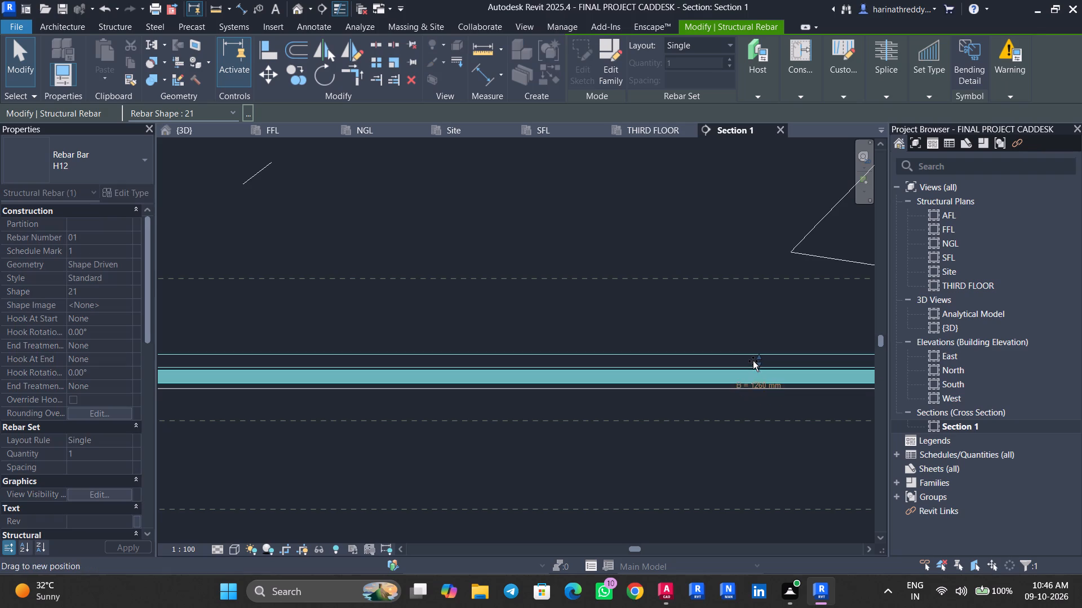
{"action": "scroll", "coordinate": [680, 309], "scroll_direction": "down", "scroll_amount": 8}
{"action": "scroll", "coordinate": [680, 309], "scroll_direction": "up", "scroll_amount": 1}
{"action": "middle_click_drag", "start_coordinate": [678, 304], "coordinate": [551, 379]}
{"action": "key", "text": "Escape"}
{"action": "key", "text": "Escape"}
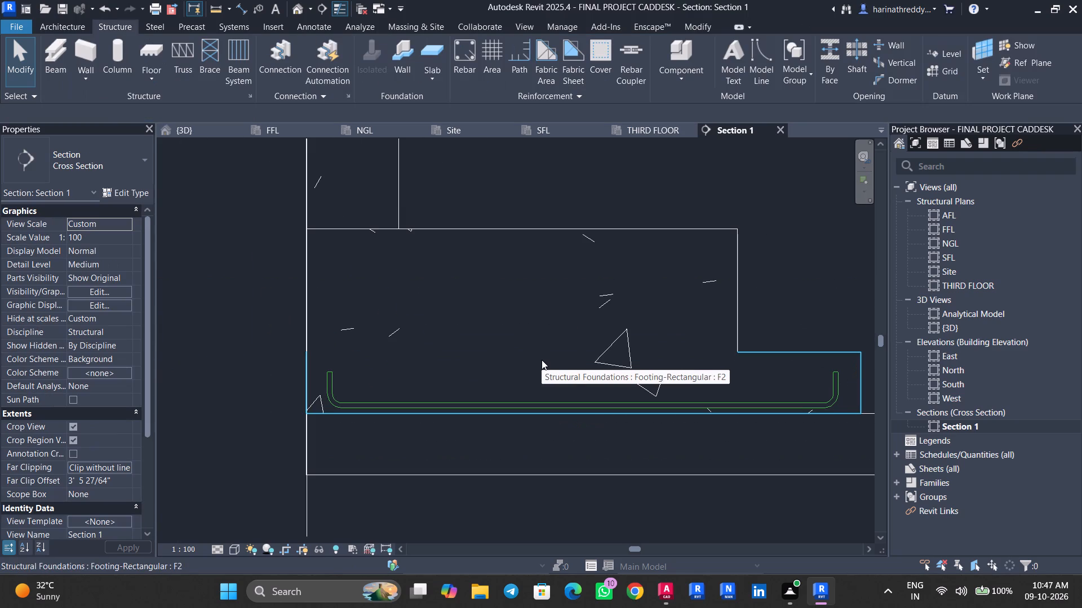
Place a similar H12 shape 21 bar as an inverted U near the top of the F2 TOP footing.
{"action": "left_click", "coordinate": [552, 401]}
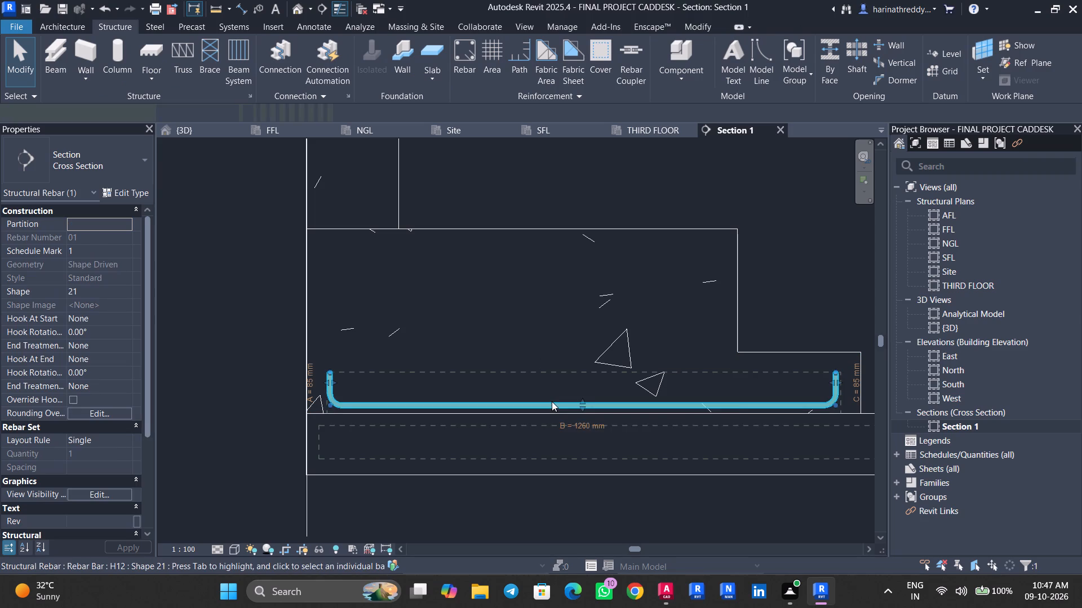
{"action": "key", "text": "c"}
{"action": "key", "text": "s"}
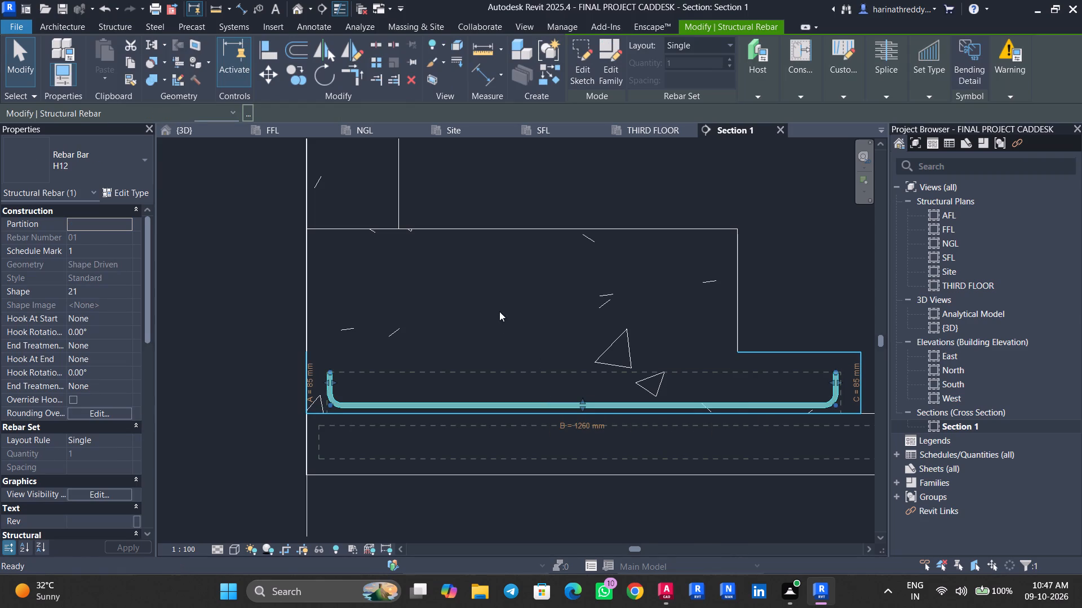
{"action": "left_click", "coordinate": [491, 250]}
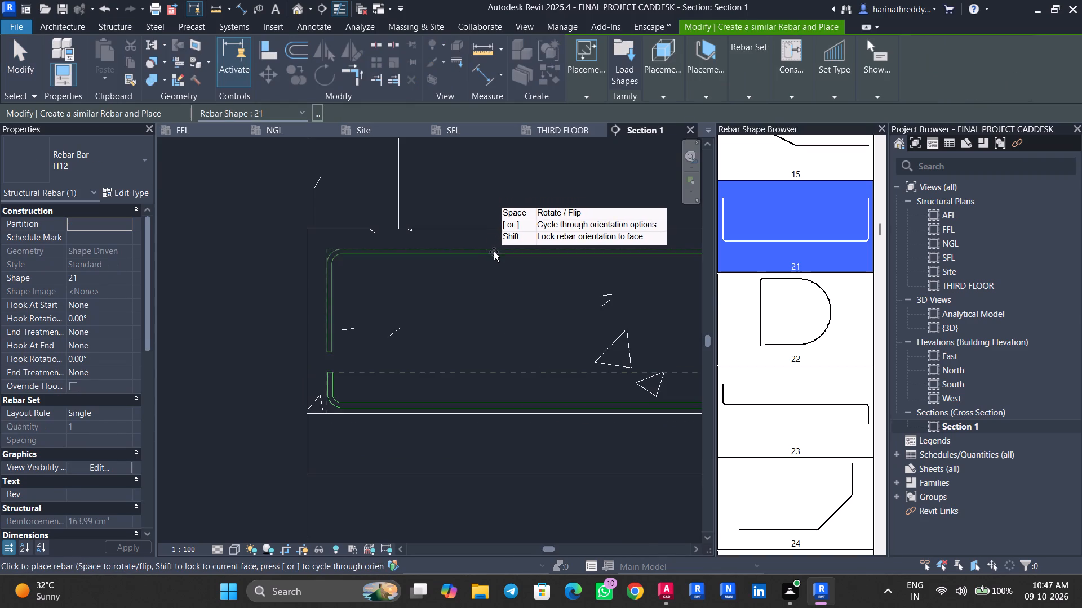
{"action": "middle_click_drag", "start_coordinate": [494, 253], "coordinate": [384, 276]}
{"action": "key", "text": "Escape"}
{"action": "key", "text": "Escape"}
{"action": "left_click", "coordinate": [605, 321]}
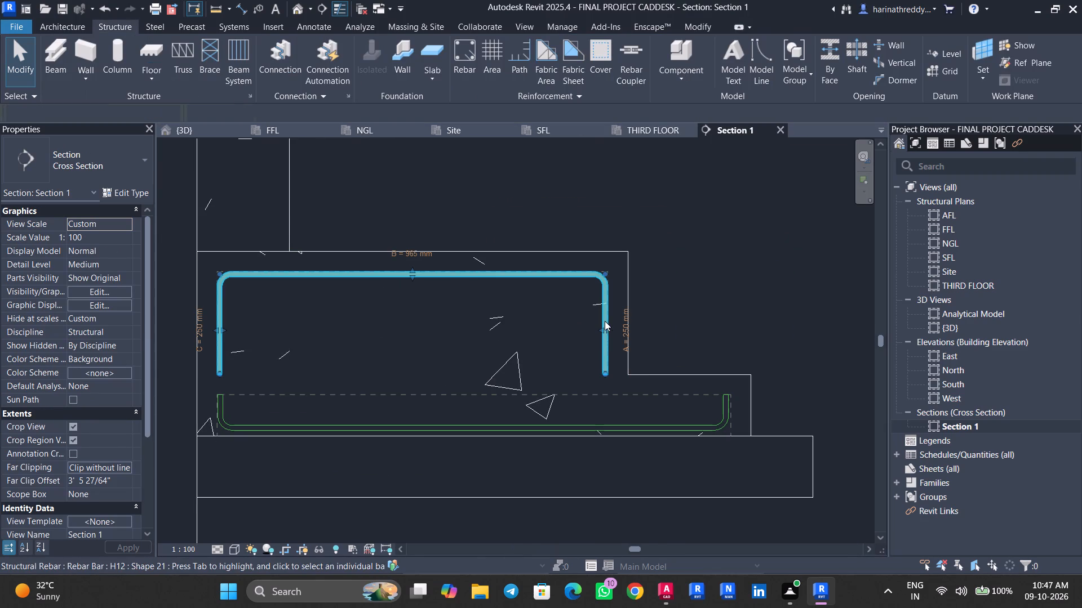
{"action": "key", "text": "Escape"}
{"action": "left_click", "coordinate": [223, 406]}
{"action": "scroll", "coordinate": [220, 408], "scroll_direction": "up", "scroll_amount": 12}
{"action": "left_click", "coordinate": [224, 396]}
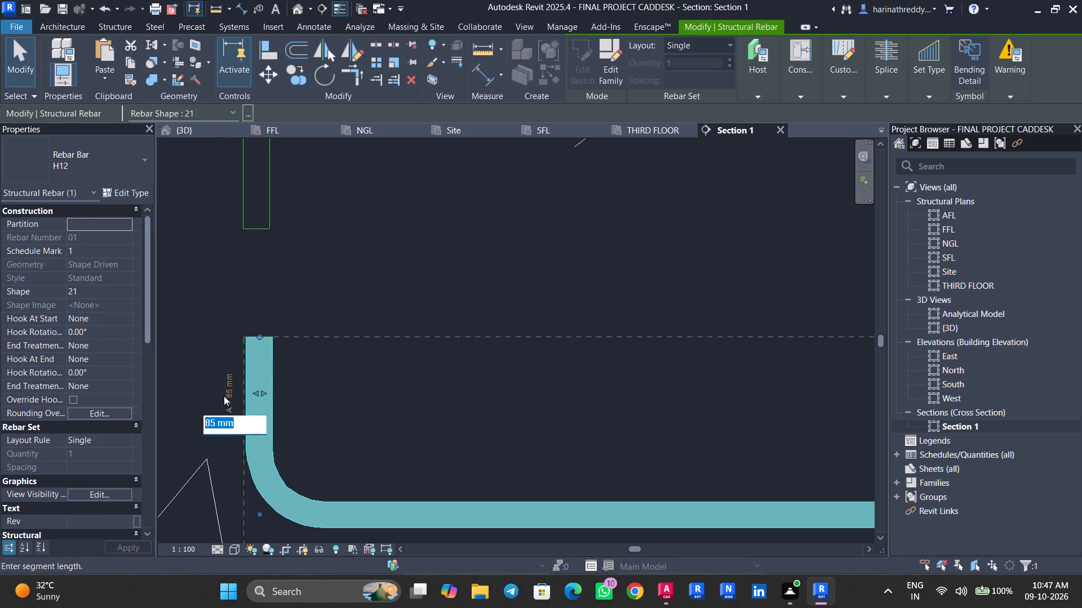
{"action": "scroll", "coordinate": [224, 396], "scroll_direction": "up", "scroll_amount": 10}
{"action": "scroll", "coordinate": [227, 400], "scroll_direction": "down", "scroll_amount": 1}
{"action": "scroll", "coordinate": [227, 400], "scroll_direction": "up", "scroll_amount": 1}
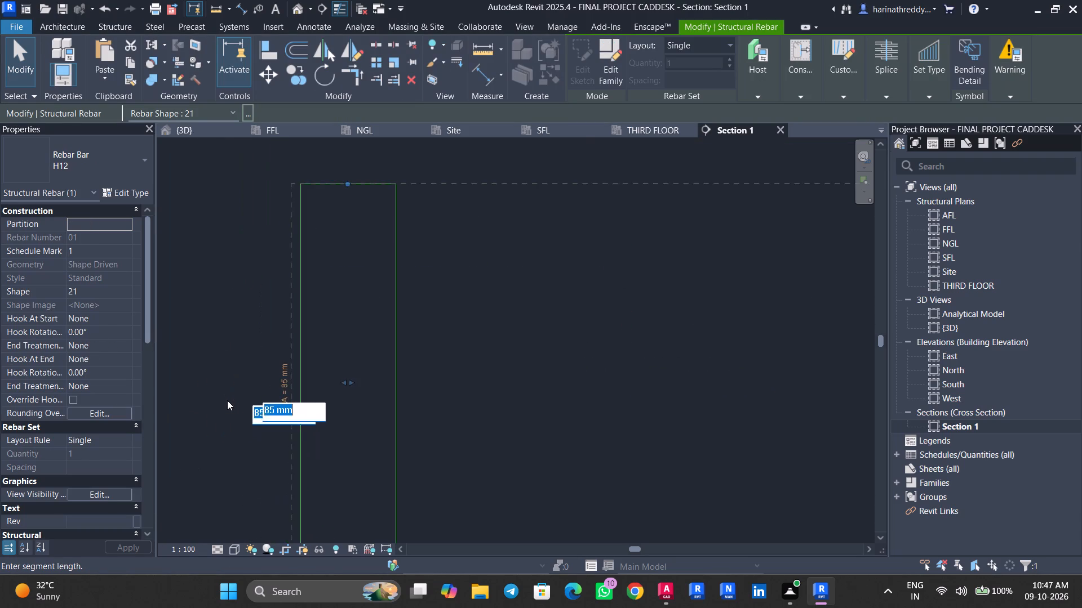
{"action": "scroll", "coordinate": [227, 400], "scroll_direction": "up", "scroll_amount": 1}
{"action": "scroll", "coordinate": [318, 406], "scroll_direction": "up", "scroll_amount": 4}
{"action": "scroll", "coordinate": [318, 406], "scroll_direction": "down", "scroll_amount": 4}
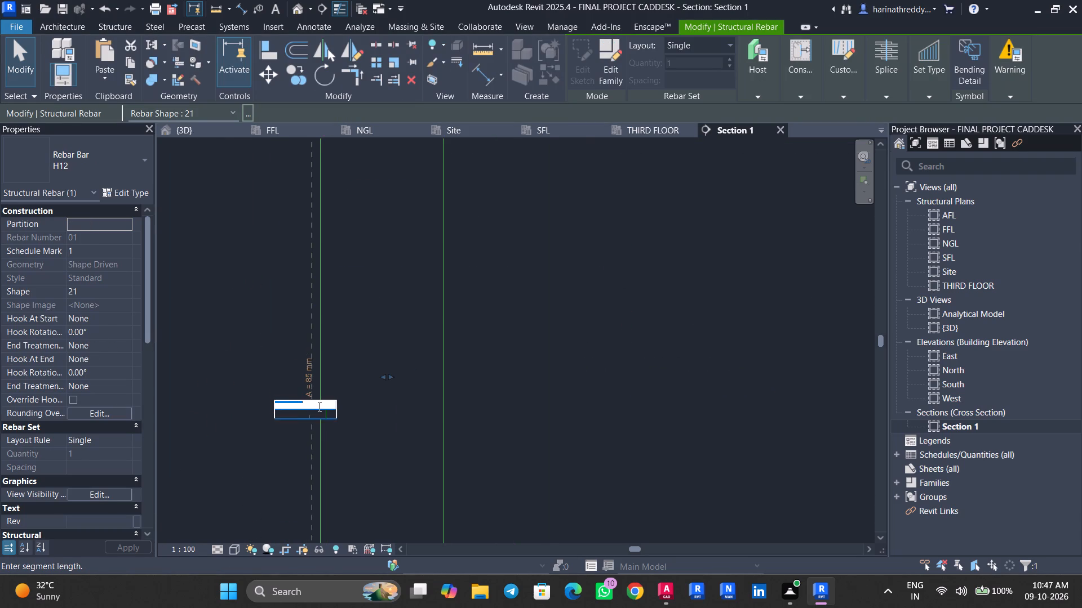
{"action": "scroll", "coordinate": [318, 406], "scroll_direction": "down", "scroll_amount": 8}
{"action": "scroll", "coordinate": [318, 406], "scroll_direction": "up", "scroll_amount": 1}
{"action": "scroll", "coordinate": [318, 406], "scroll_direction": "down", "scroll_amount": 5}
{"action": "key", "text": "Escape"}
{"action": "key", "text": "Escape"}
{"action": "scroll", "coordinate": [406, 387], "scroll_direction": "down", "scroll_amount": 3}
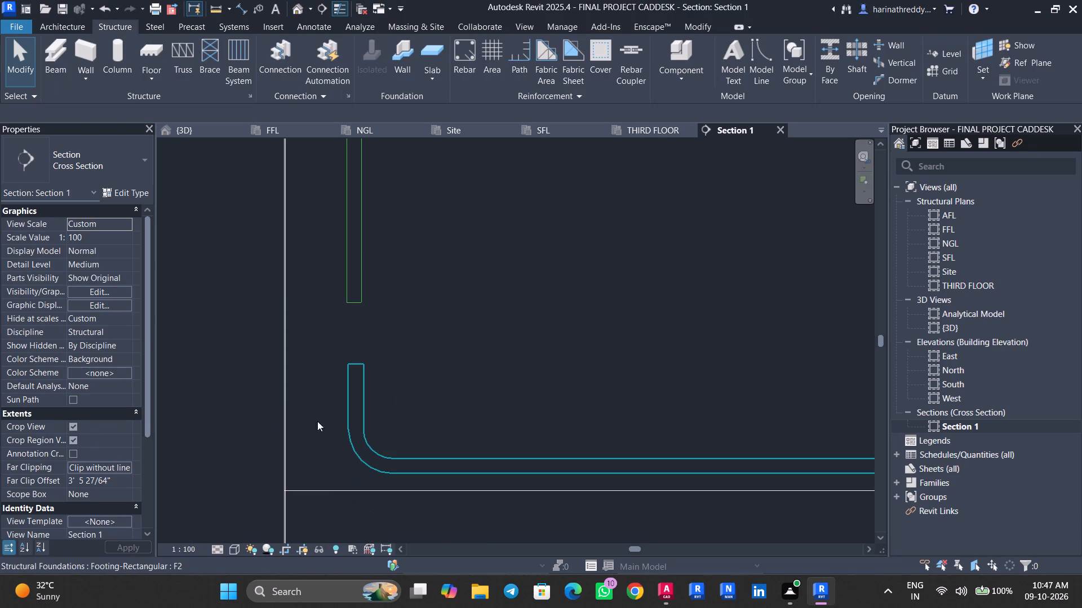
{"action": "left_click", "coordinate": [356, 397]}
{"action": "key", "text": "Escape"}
Set both legs (A and C) of the inverted U-shaped bar in the F2 TOP footing to 150 mm.
{"action": "left_click", "coordinate": [356, 267]}
{"action": "scroll", "coordinate": [371, 271], "scroll_direction": "down", "scroll_amount": 4}
{"action": "scroll", "coordinate": [397, 254], "scroll_direction": "up", "scroll_amount": 1}
{"action": "middle_click_drag", "start_coordinate": [397, 256], "coordinate": [309, 388]}
{"action": "scroll", "coordinate": [307, 382], "scroll_direction": "down", "scroll_amount": 4}
{"action": "left_click", "coordinate": [263, 349]}
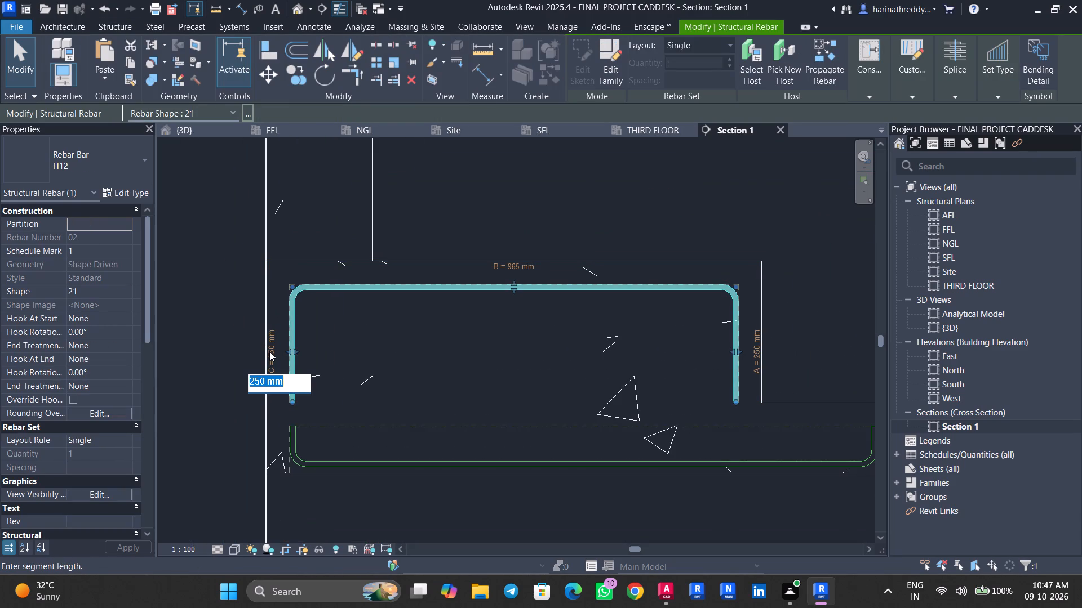
{"action": "type", "text": "150"}
{"action": "key", "text": "Return"}
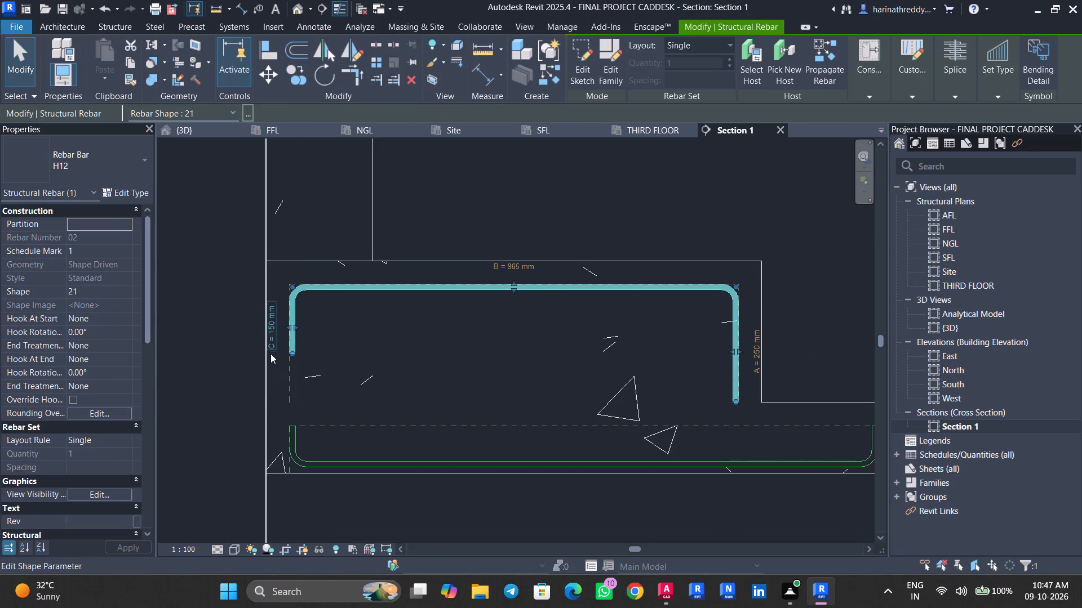
{"action": "key", "text": "Escape"}
{"action": "left_click", "coordinate": [740, 348]}
{"action": "left_click", "coordinate": [766, 336]}
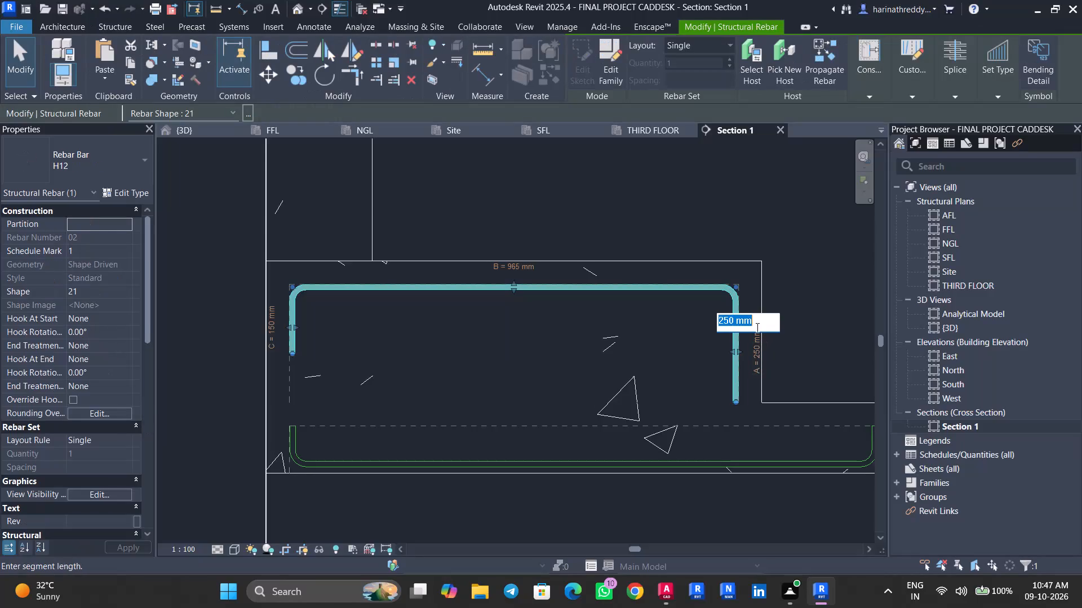
{"action": "type", "text": "150"}
{"action": "key", "text": "Return"}
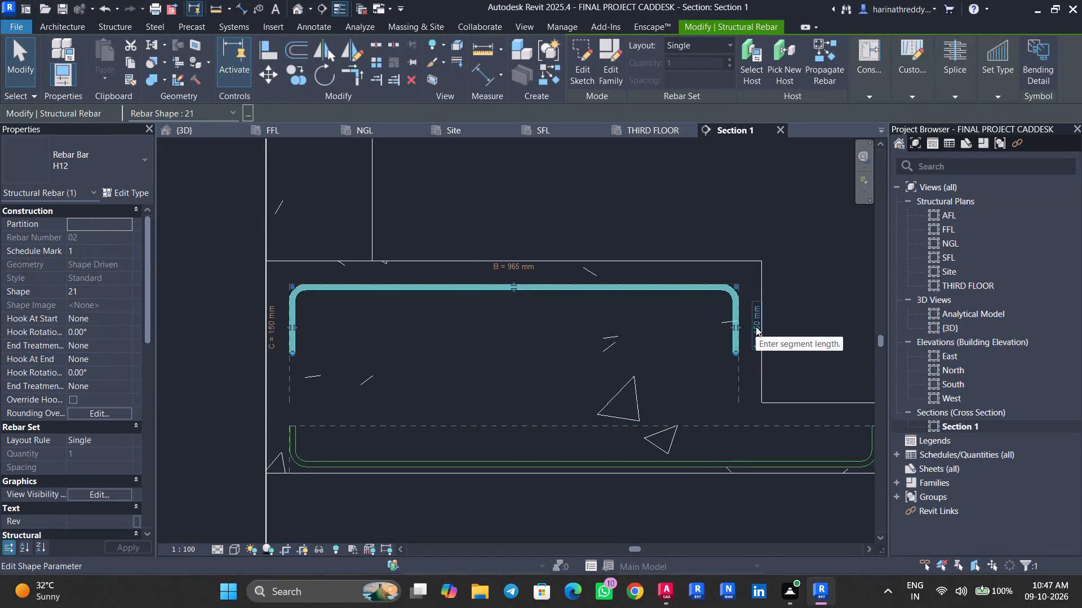
{"action": "key", "text": "Escape"}
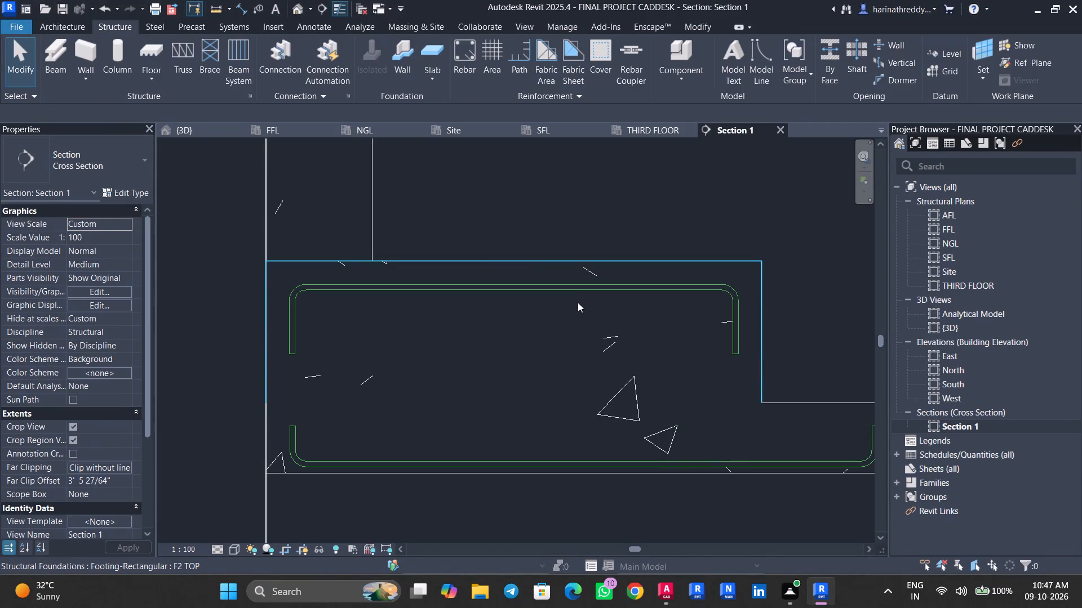
Select all H12 bar instances and show them unobscured in the {3D} view.
{"action": "left_click", "coordinate": [576, 290]}
{"action": "key", "text": "s"}
{"action": "key", "text": "a"}
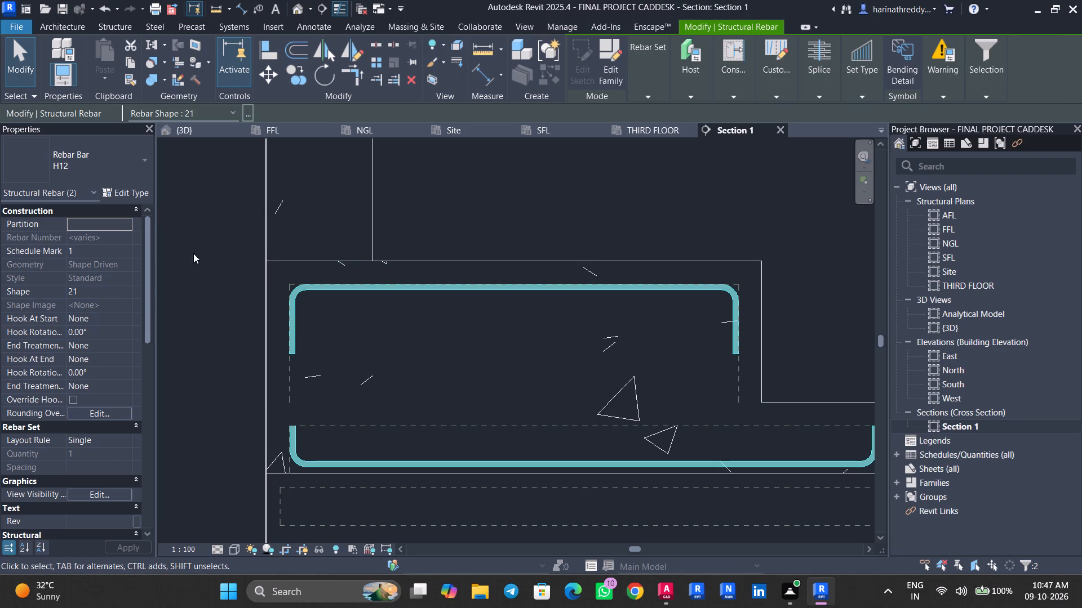
{"action": "left_click", "coordinate": [111, 495]}
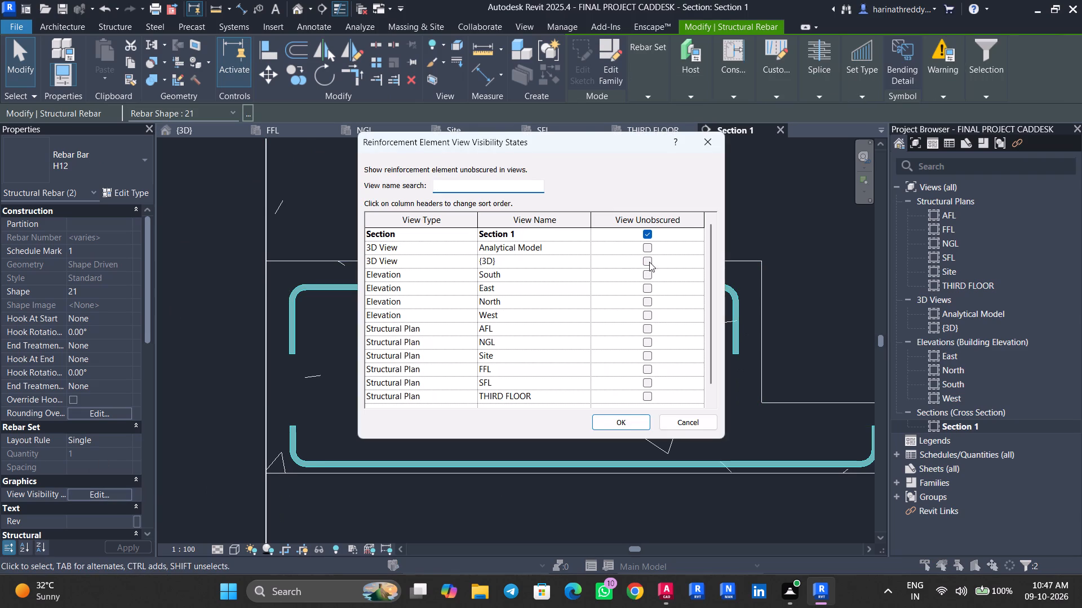
{"action": "left_click", "coordinate": [649, 262]}
{"action": "left_click", "coordinate": [624, 415]}
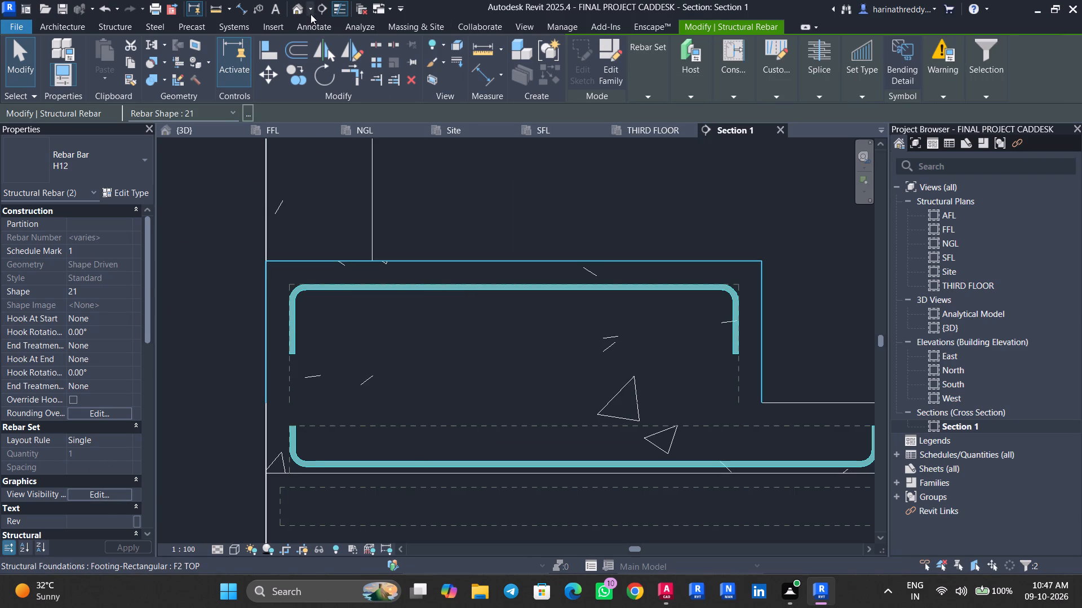
Examine both U-shaped bars in the stepped F2 footing in the 3D view and return to Section 1.
{"action": "left_click", "coordinate": [300, 11]}
{"action": "scroll", "coordinate": [516, 371], "scroll_direction": "down", "scroll_amount": 8}
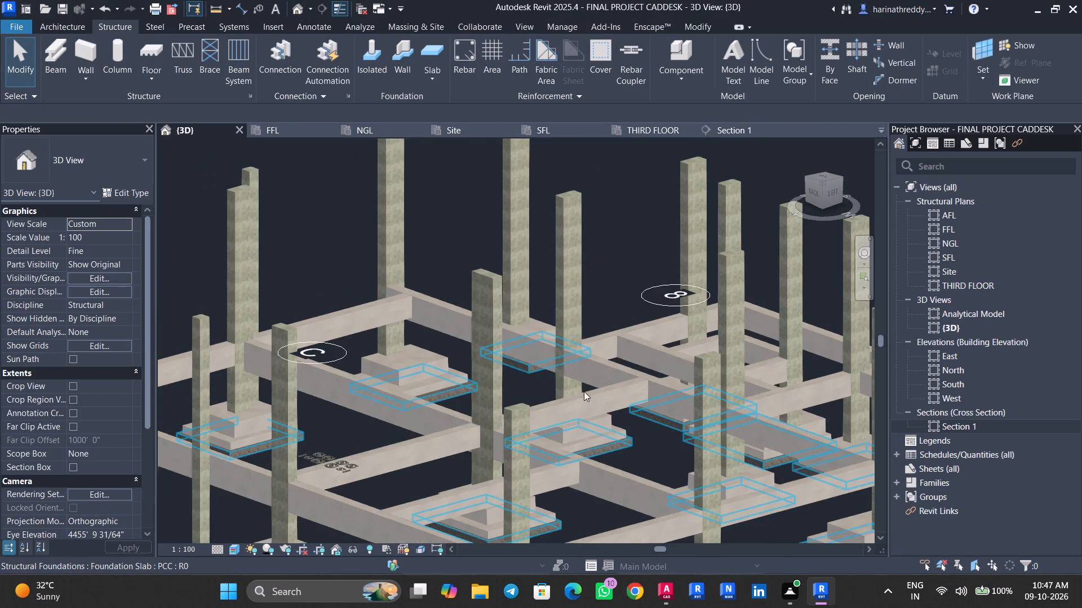
{"action": "middle_click_drag", "start_coordinate": [677, 515], "coordinate": [758, 479], "text": "shift"}
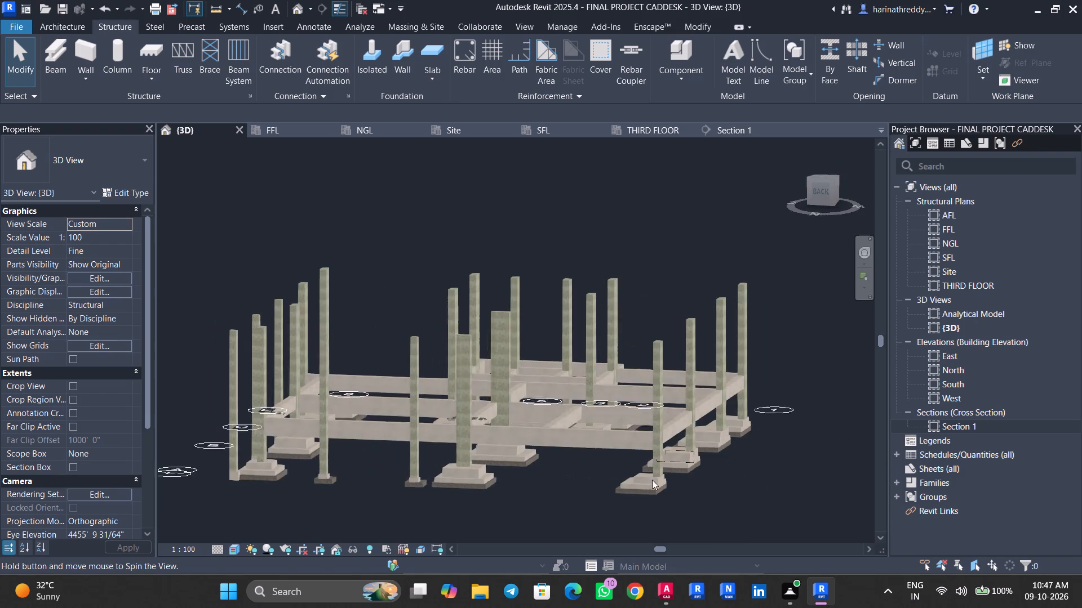
{"action": "scroll", "coordinate": [458, 473], "scroll_direction": "up", "scroll_amount": 13}
{"action": "middle_click_drag", "start_coordinate": [428, 433], "coordinate": [391, 436], "text": "shift"}
{"action": "middle_click_drag", "start_coordinate": [553, 431], "coordinate": [770, 303]}
{"action": "scroll", "coordinate": [726, 327], "scroll_direction": "down", "scroll_amount": 3}
{"action": "scroll", "coordinate": [725, 324], "scroll_direction": "up", "scroll_amount": 1}
{"action": "scroll", "coordinate": [725, 324], "scroll_direction": "down", "scroll_amount": 1}
{"action": "middle_click_drag", "start_coordinate": [753, 344], "coordinate": [726, 361], "text": "shift"}
{"action": "scroll", "coordinate": [742, 350], "scroll_direction": "down", "scroll_amount": 9}
{"action": "middle_click_drag", "start_coordinate": [747, 368], "coordinate": [546, 361], "text": "shift"}
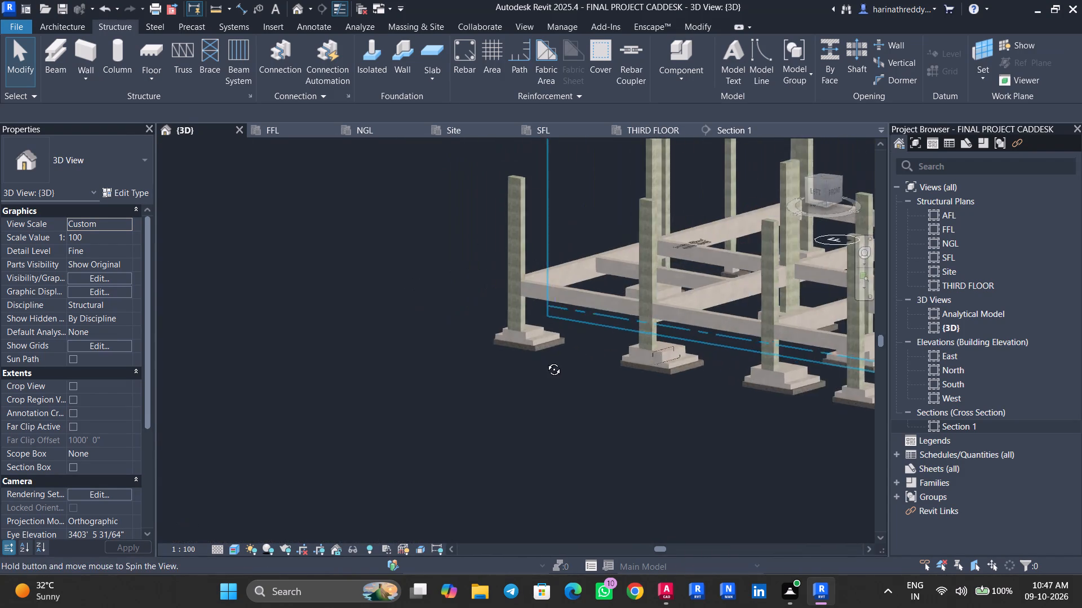
{"action": "middle_click_drag", "start_coordinate": [546, 361], "coordinate": [544, 361], "text": "shift"}
{"action": "scroll", "coordinate": [729, 424], "scroll_direction": "up", "scroll_amount": 10}
{"action": "middle_click_drag", "start_coordinate": [732, 410], "coordinate": [713, 415]}
{"action": "middle_click_drag", "start_coordinate": [703, 409], "coordinate": [835, 511]}
{"action": "middle_click_drag", "start_coordinate": [757, 434], "coordinate": [744, 433], "text": "shift"}
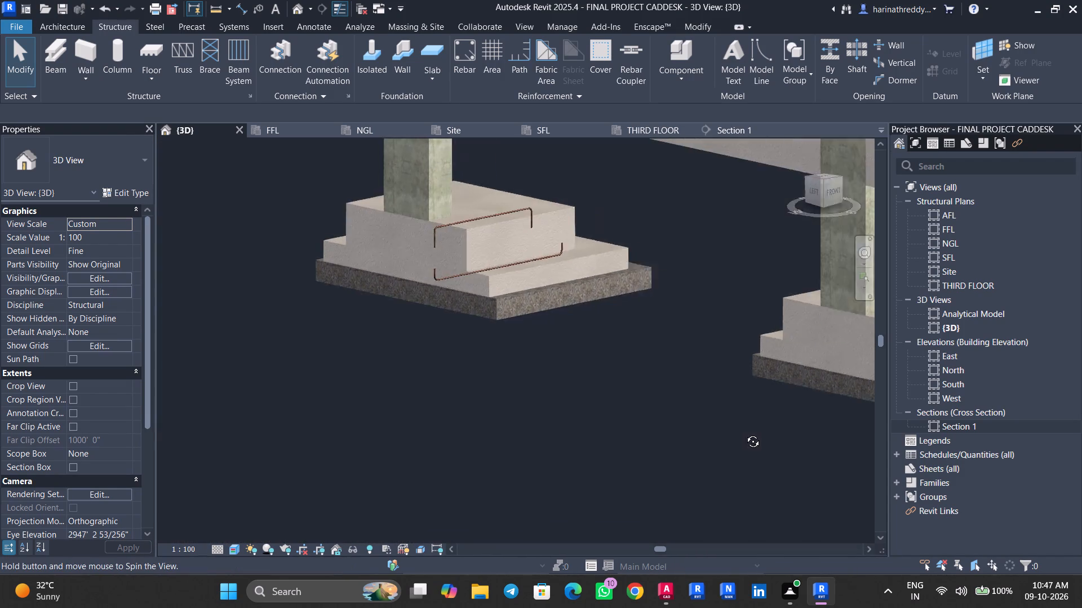
{"action": "middle_click_drag", "start_coordinate": [744, 433], "coordinate": [664, 432], "text": "shift"}
{"action": "middle_click_drag", "start_coordinate": [661, 427], "coordinate": [963, 535]}
{"action": "scroll", "coordinate": [458, 239], "scroll_direction": "up", "scroll_amount": 1}
{"action": "scroll", "coordinate": [458, 239], "scroll_direction": "down", "scroll_amount": 1}
{"action": "scroll", "coordinate": [458, 239], "scroll_direction": "up", "scroll_amount": 6}
{"action": "scroll", "coordinate": [400, 294], "scroll_direction": "down", "scroll_amount": 1}
{"action": "scroll", "coordinate": [400, 294], "scroll_direction": "up", "scroll_amount": 1}
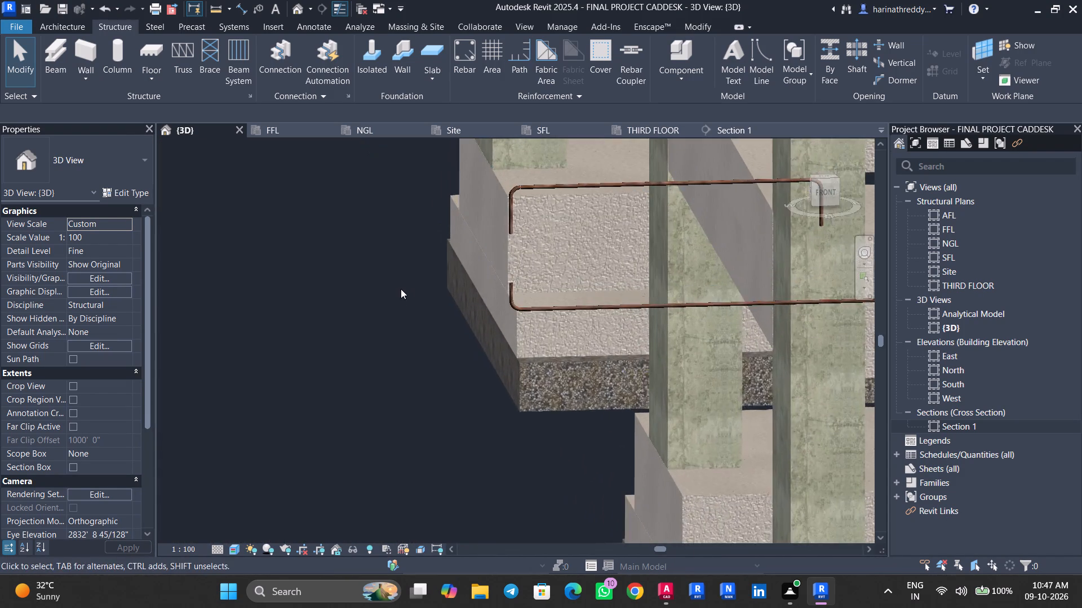
{"action": "scroll", "coordinate": [401, 289], "scroll_direction": "up", "scroll_amount": 1}
{"action": "middle_click_drag", "start_coordinate": [397, 309], "coordinate": [367, 423]}
{"action": "scroll", "coordinate": [367, 423], "scroll_direction": "down", "scroll_amount": 4}
{"action": "middle_click_drag", "start_coordinate": [379, 405], "coordinate": [413, 403], "text": "shift"}
{"action": "double_click", "coordinate": [954, 421]}
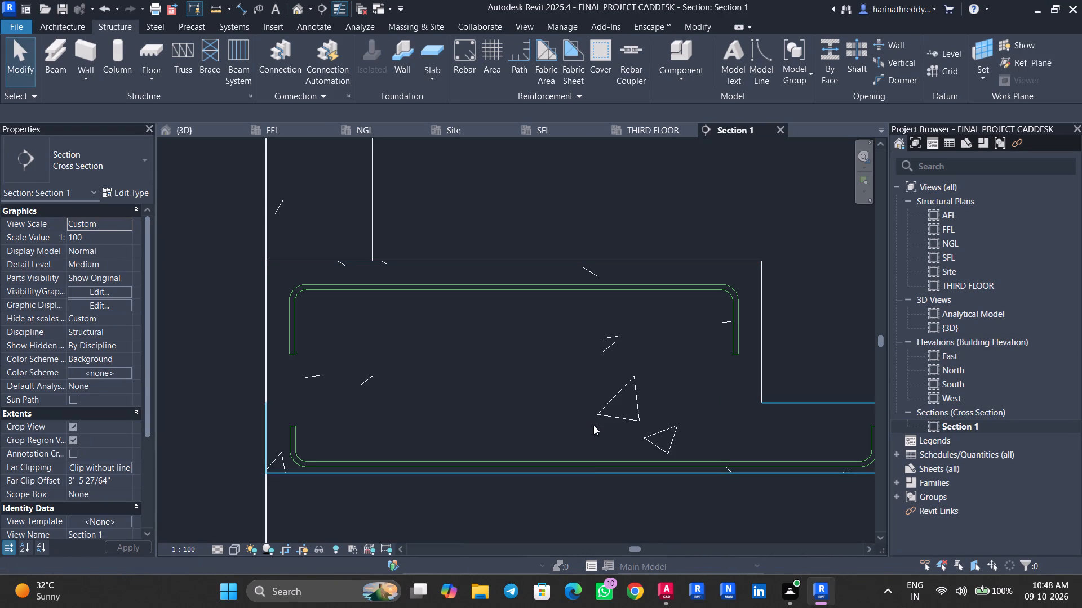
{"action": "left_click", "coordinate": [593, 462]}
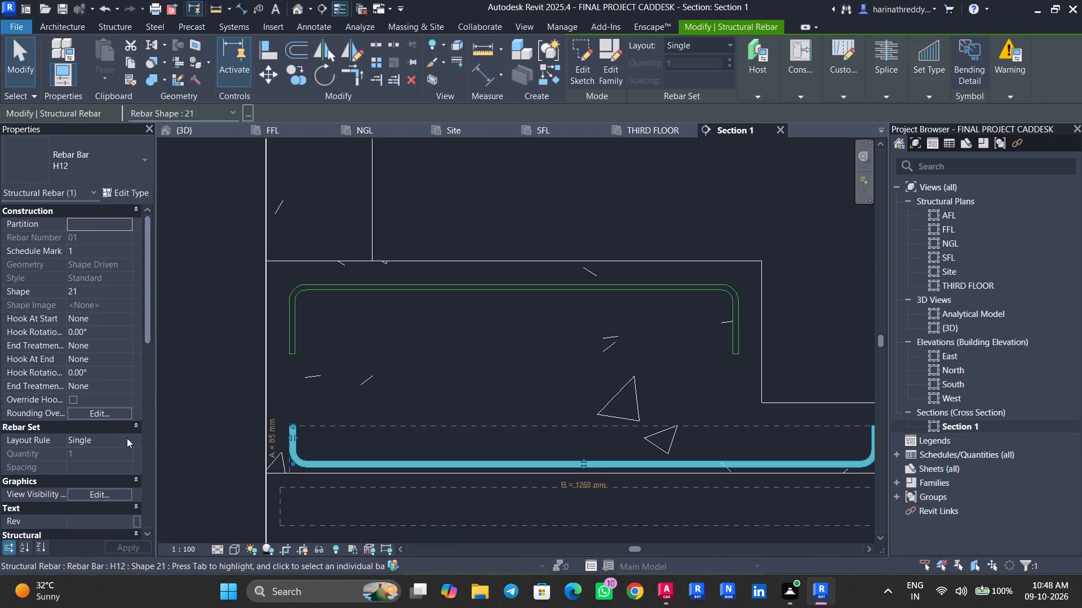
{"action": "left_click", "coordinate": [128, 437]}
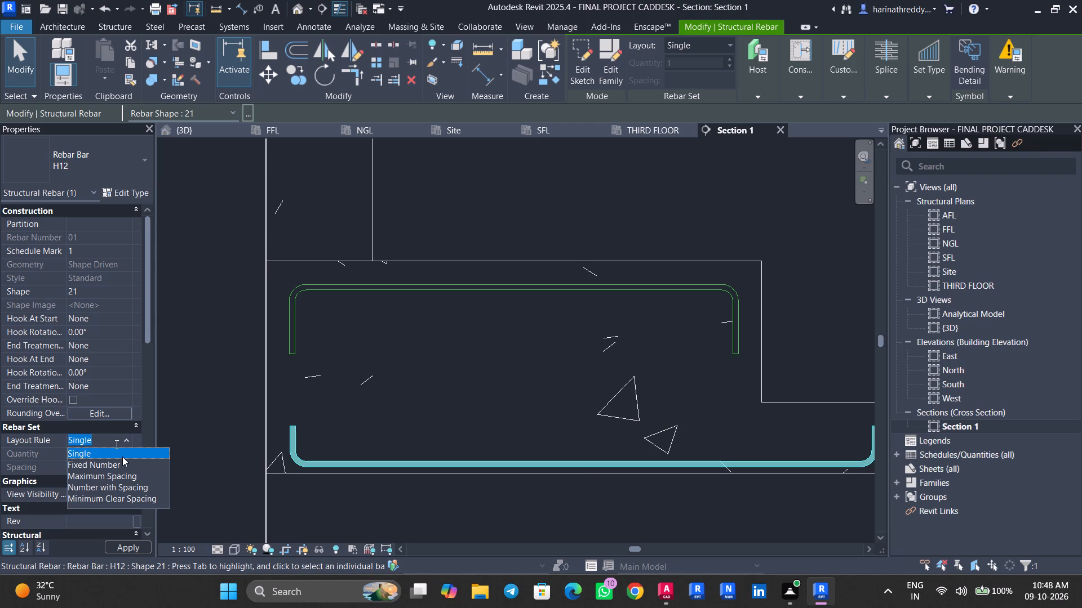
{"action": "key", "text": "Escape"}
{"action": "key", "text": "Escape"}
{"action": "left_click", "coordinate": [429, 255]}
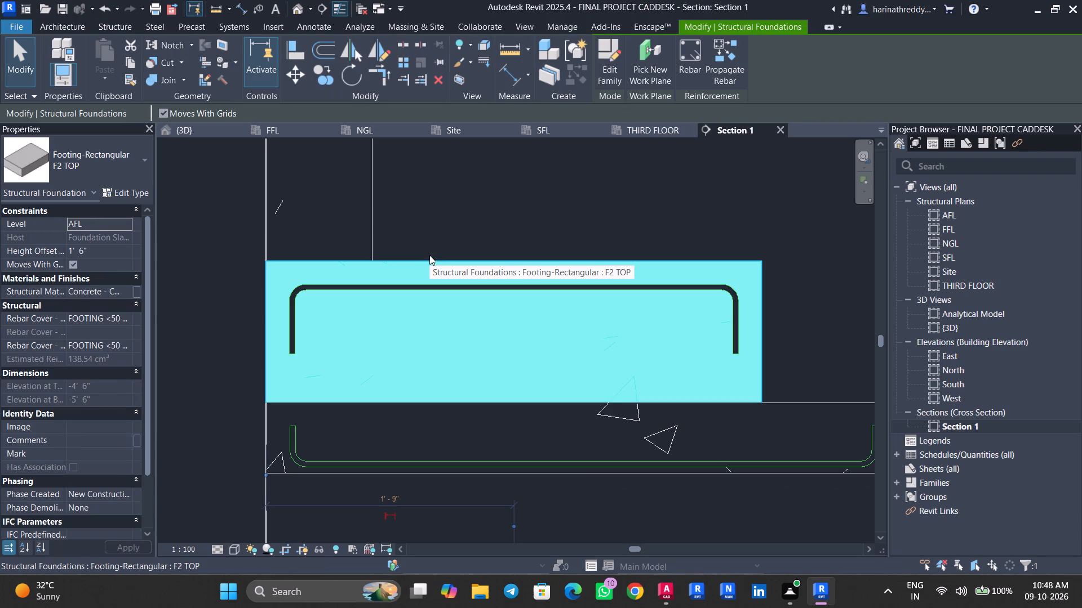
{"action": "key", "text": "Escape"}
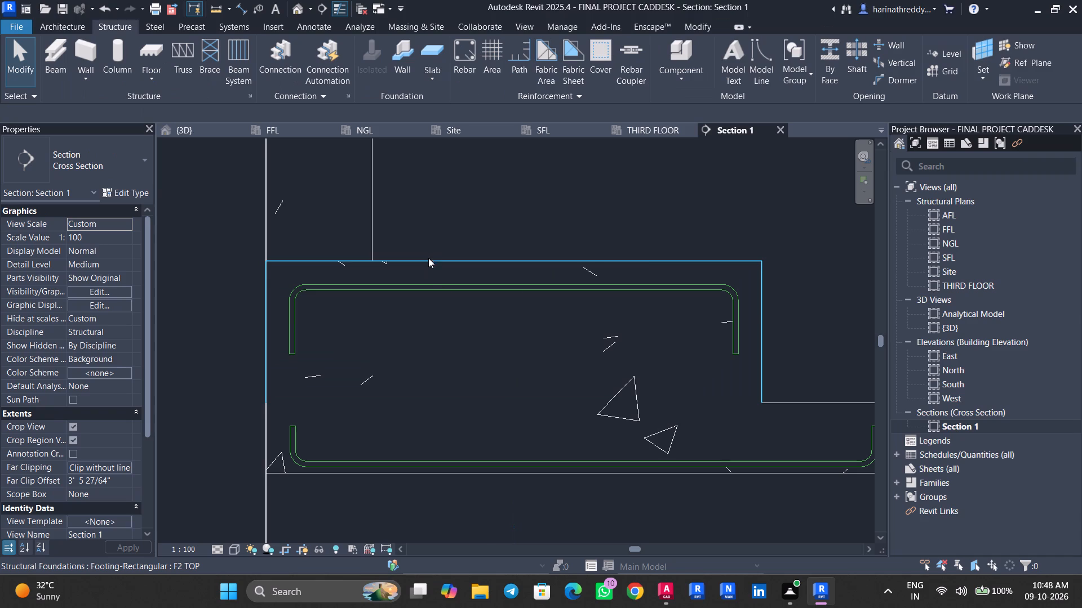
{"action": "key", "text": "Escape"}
Set the upper inverted U-shaped bar's layout rule to Maximum Spacing with a spacing of 6".
{"action": "left_click", "coordinate": [376, 290]}
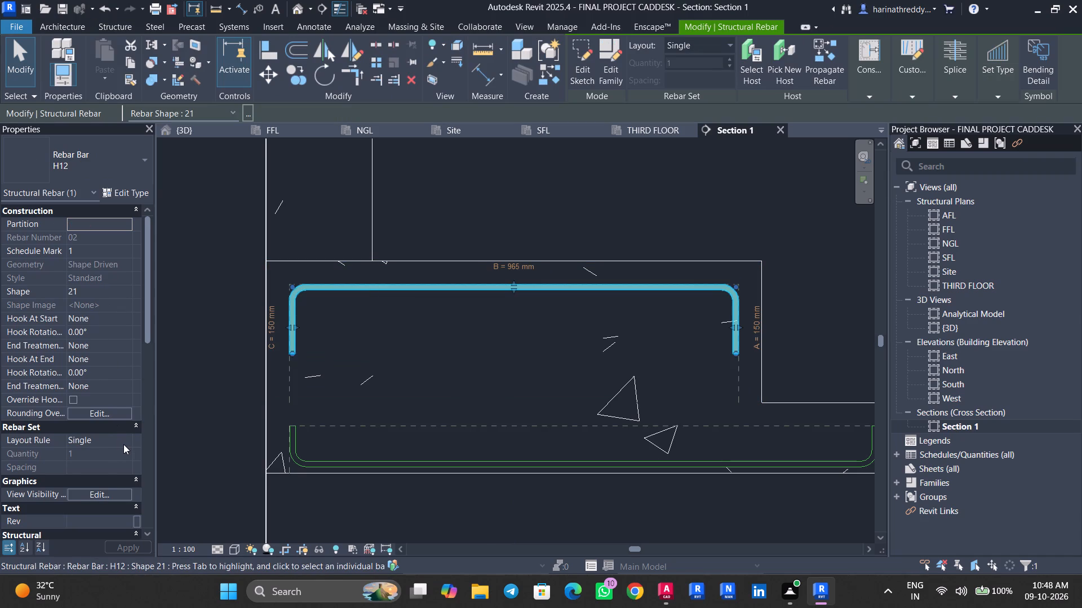
{"action": "left_click", "coordinate": [123, 444]}
{"action": "left_click", "coordinate": [101, 474]}
{"action": "left_click", "coordinate": [118, 464]}
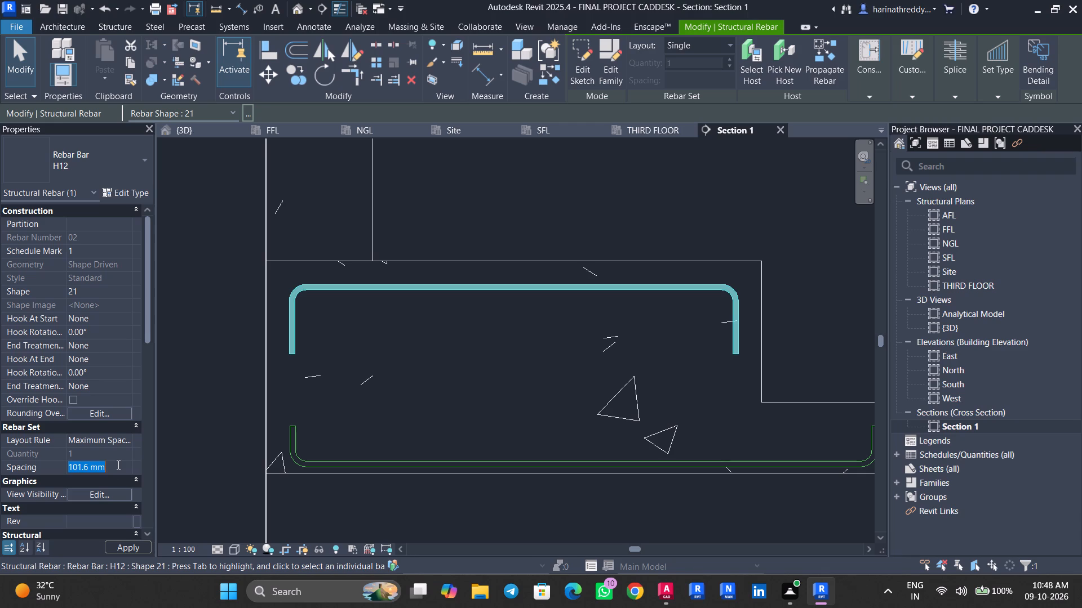
{"action": "type", "text": "6\""}
{"action": "key", "text": "Return"}
{"action": "key", "text": "Escape"}
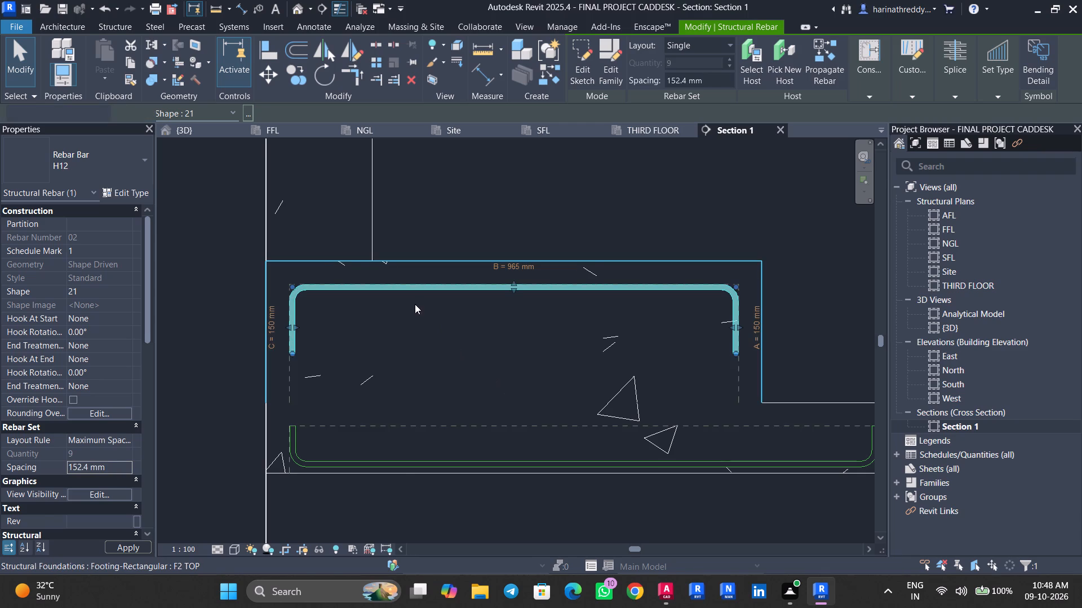
Set the bottom U-shaped bar's layout rule to Maximum Spacing with a spacing of 6".
{"action": "left_click", "coordinate": [400, 466]}
{"action": "left_click", "coordinate": [125, 437]}
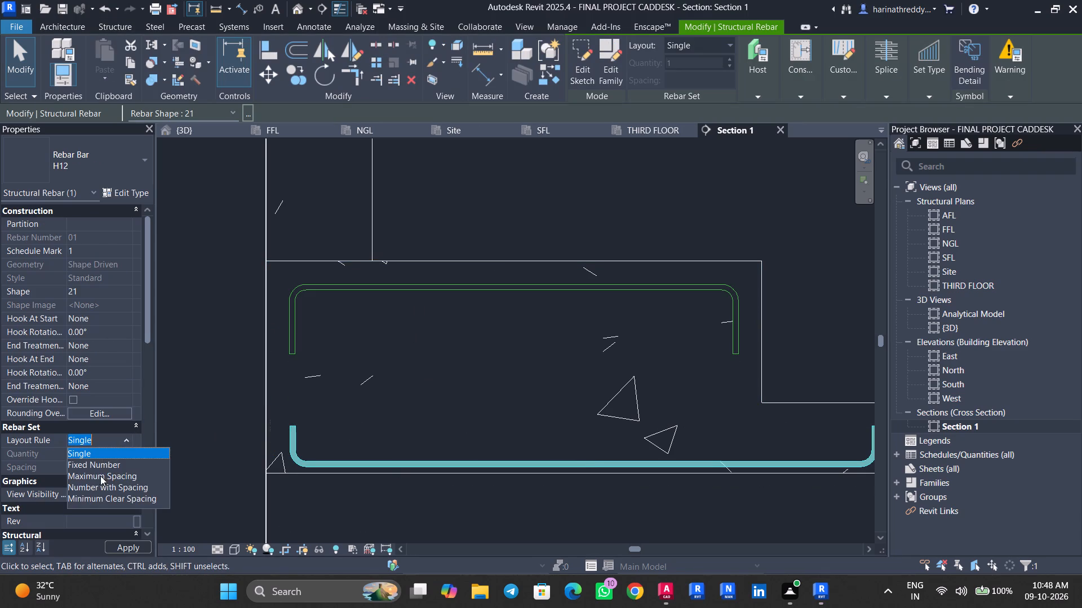
{"action": "left_click", "coordinate": [107, 475]}
{"action": "left_click", "coordinate": [118, 473]}
{"action": "type", "text": "6\""}
{"action": "key", "text": "Return"}
{"action": "key", "text": "Escape"}
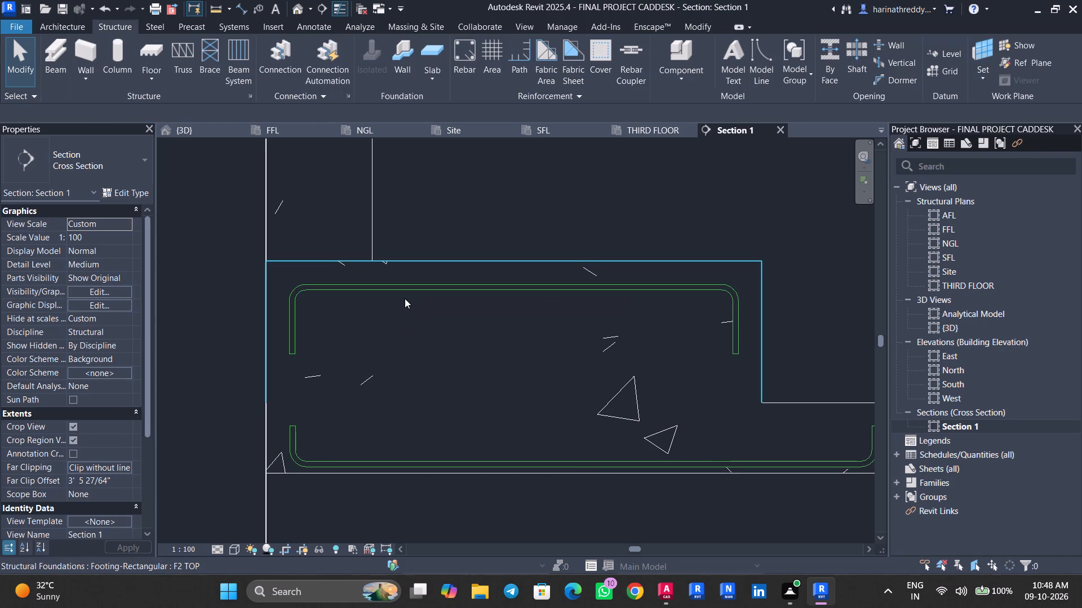
{"action": "left_click", "coordinate": [406, 293]}
{"action": "key", "text": "Escape"}
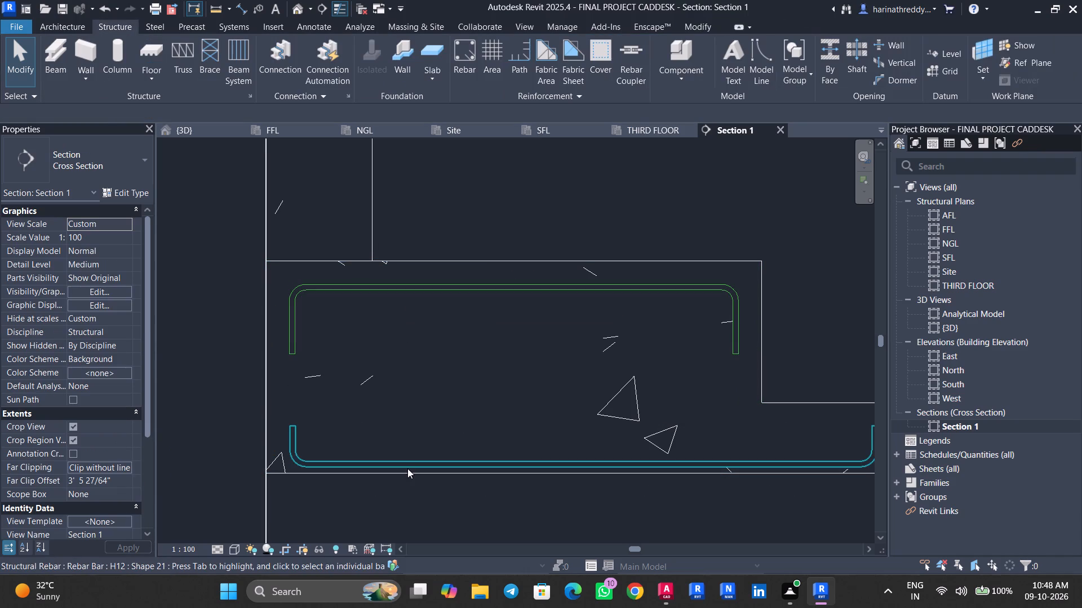
{"action": "left_click", "coordinate": [406, 463]}
{"action": "key", "text": "Escape"}
In the {3D} view, stretch the bottom H12 bar set's extent across the width of the F2 footing.
{"action": "left_click", "coordinate": [298, 11]}
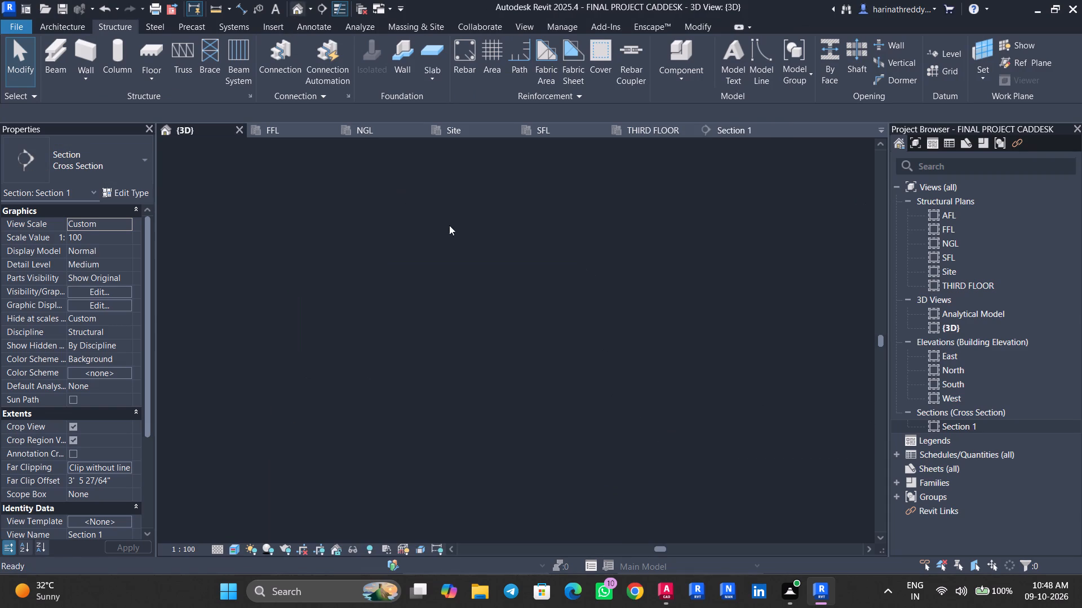
{"action": "middle_click_drag", "start_coordinate": [426, 366], "coordinate": [453, 367], "text": "shift"}
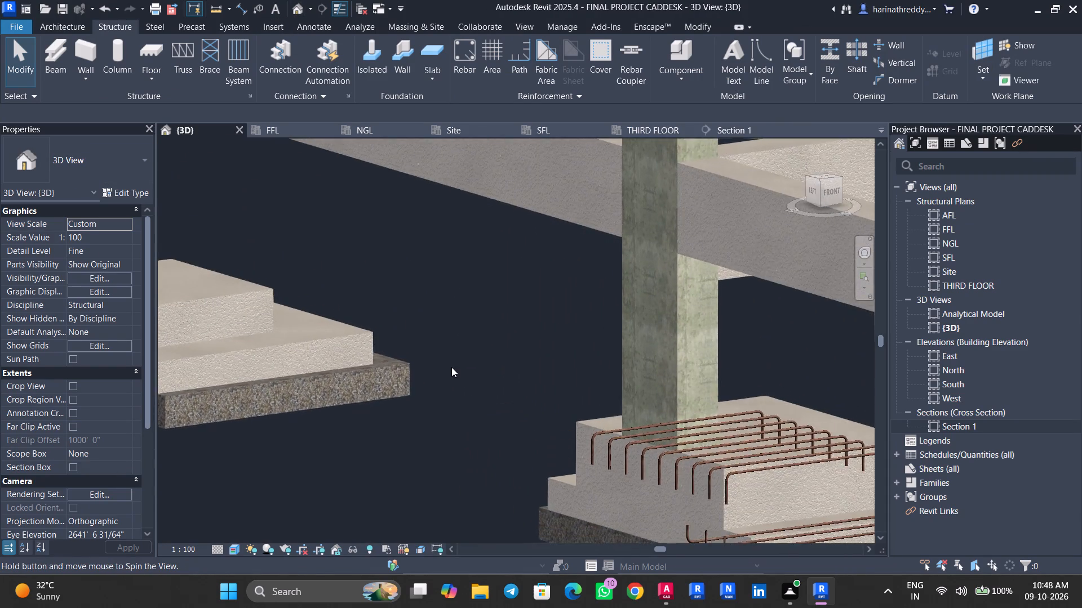
{"action": "middle_click_drag", "start_coordinate": [451, 363], "coordinate": [428, 244]}
{"action": "middle_click_drag", "start_coordinate": [489, 457], "coordinate": [451, 440], "text": "shift"}
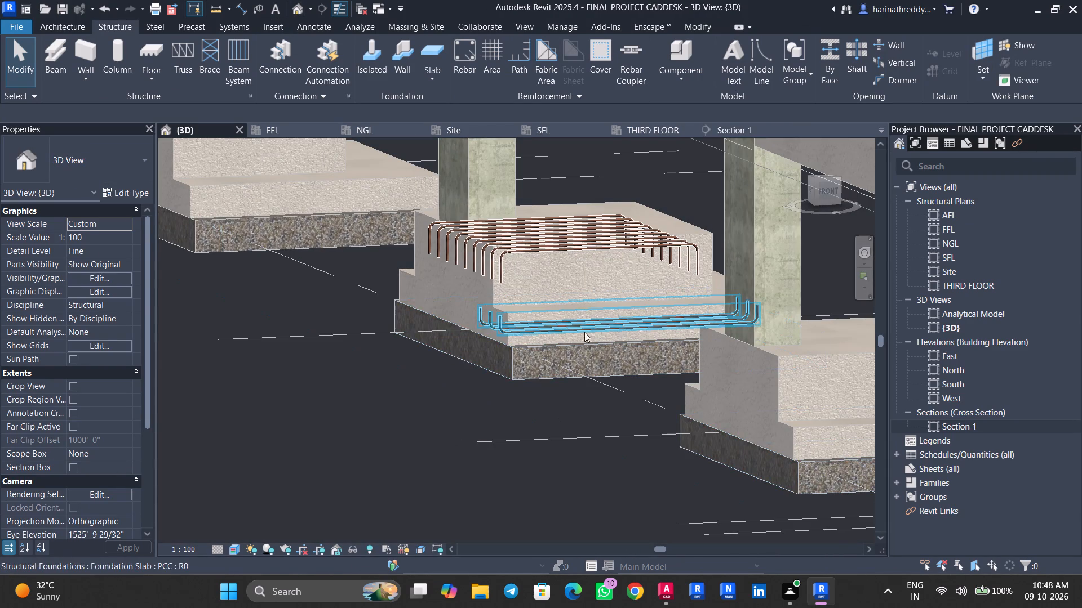
{"action": "left_click", "coordinate": [584, 330]}
{"action": "middle_click_drag", "start_coordinate": [449, 434], "coordinate": [544, 440], "text": "shift"}
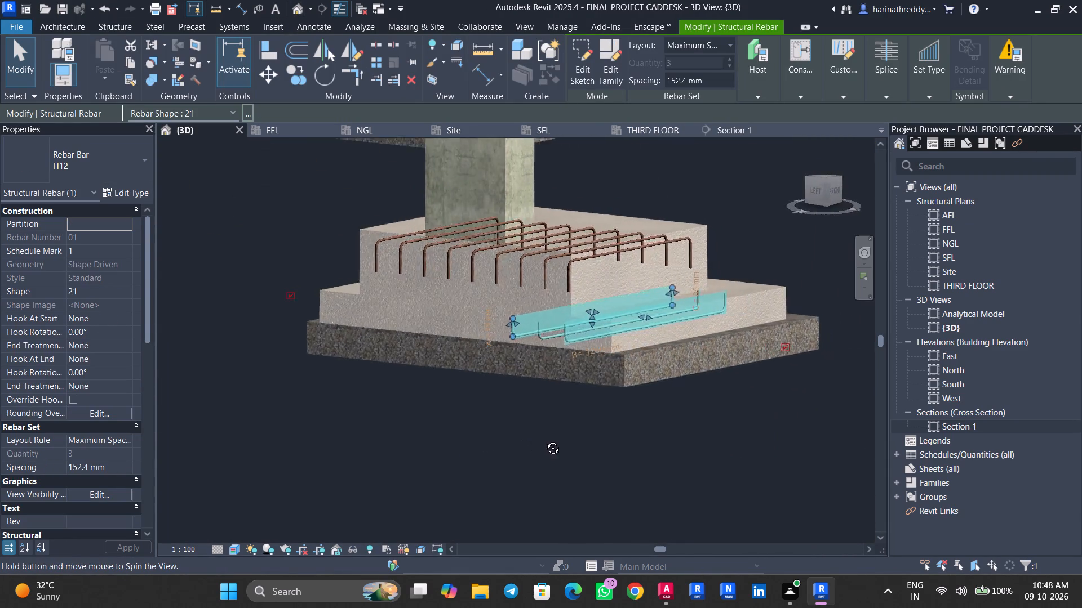
{"action": "middle_click_drag", "start_coordinate": [544, 440], "coordinate": [712, 503], "text": "shift"}
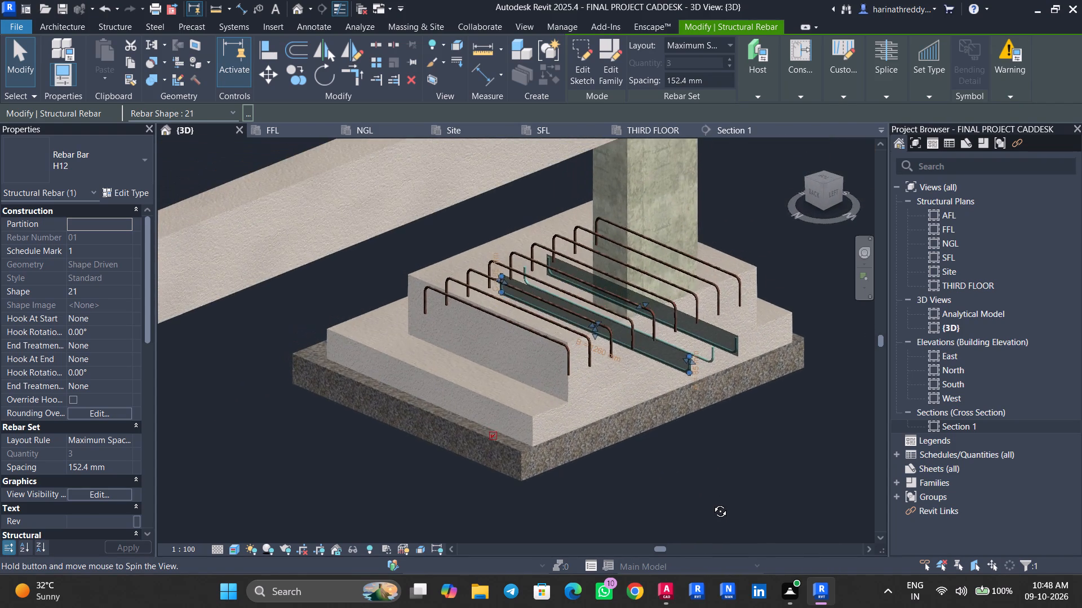
{"action": "middle_click_drag", "start_coordinate": [712, 503], "coordinate": [197, 470], "text": "shift"}
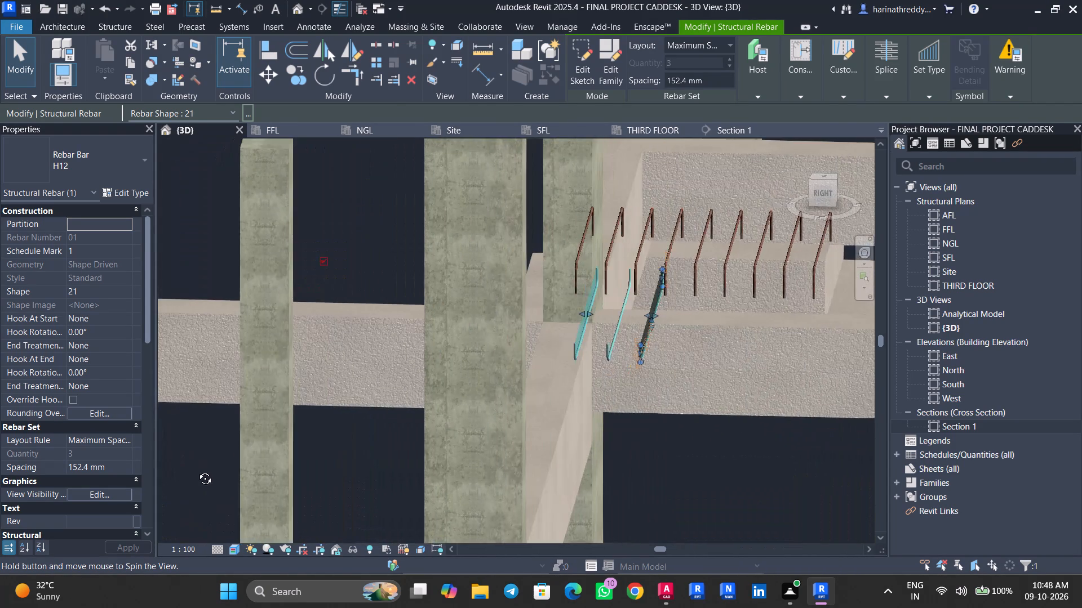
{"action": "middle_click_drag", "start_coordinate": [197, 470], "coordinate": [200, 464], "text": "shift"}
{"action": "middle_click_drag", "start_coordinate": [673, 467], "coordinate": [664, 471], "text": "shift"}
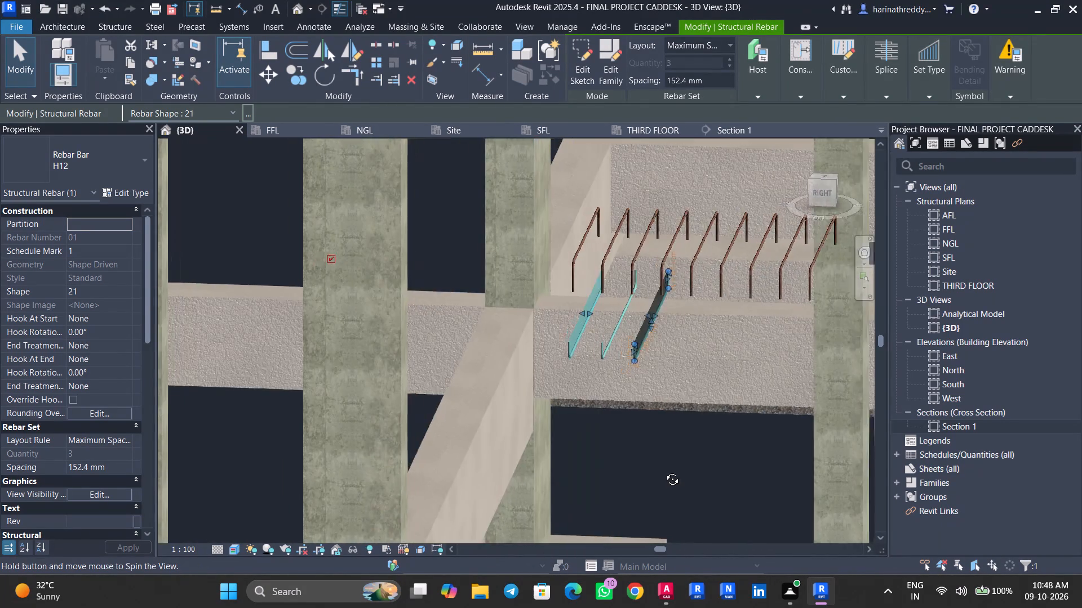
{"action": "middle_click_drag", "start_coordinate": [664, 471], "coordinate": [664, 504], "text": "shift"}
{"action": "left_click_drag", "start_coordinate": [656, 315], "coordinate": [840, 352]}
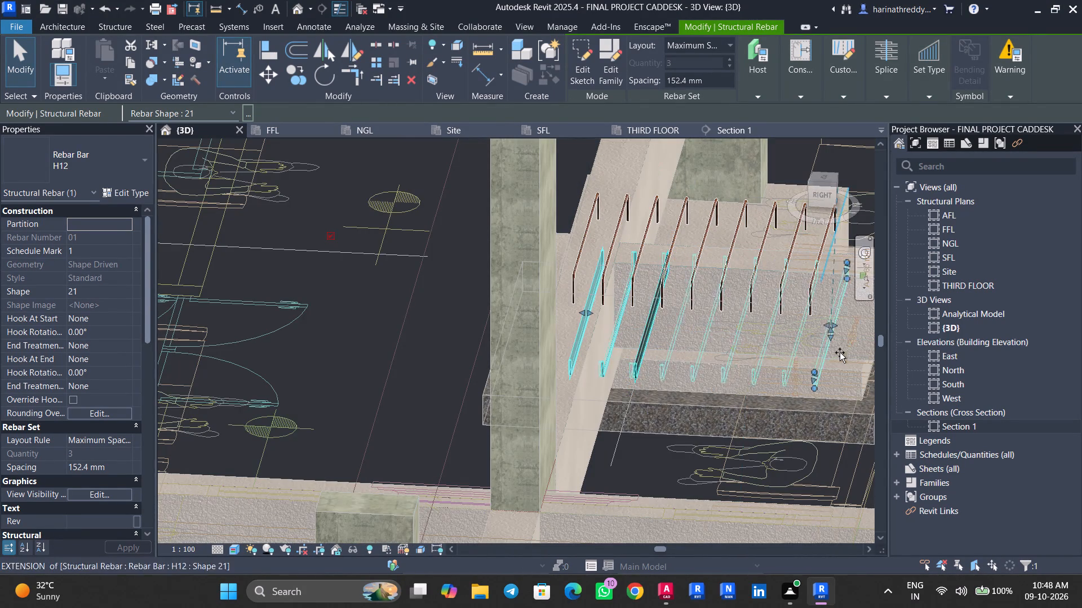
{"action": "left_click_drag", "start_coordinate": [840, 352], "coordinate": [854, 356]}
{"action": "middle_click_drag", "start_coordinate": [800, 468], "coordinate": [614, 460], "text": "shift"}
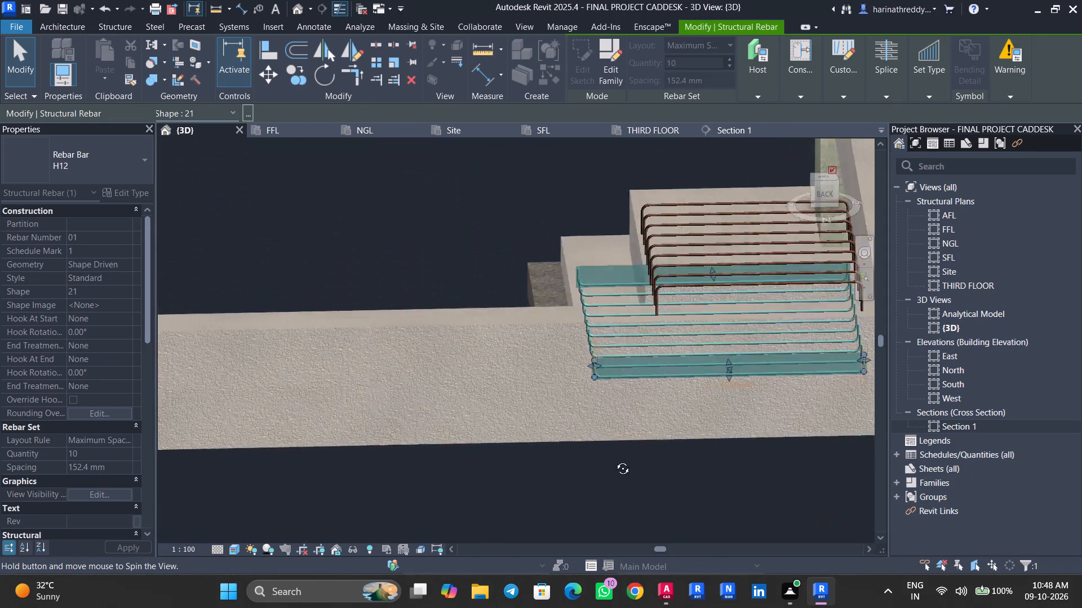
{"action": "middle_click_drag", "start_coordinate": [614, 460], "coordinate": [762, 482], "text": "shift"}
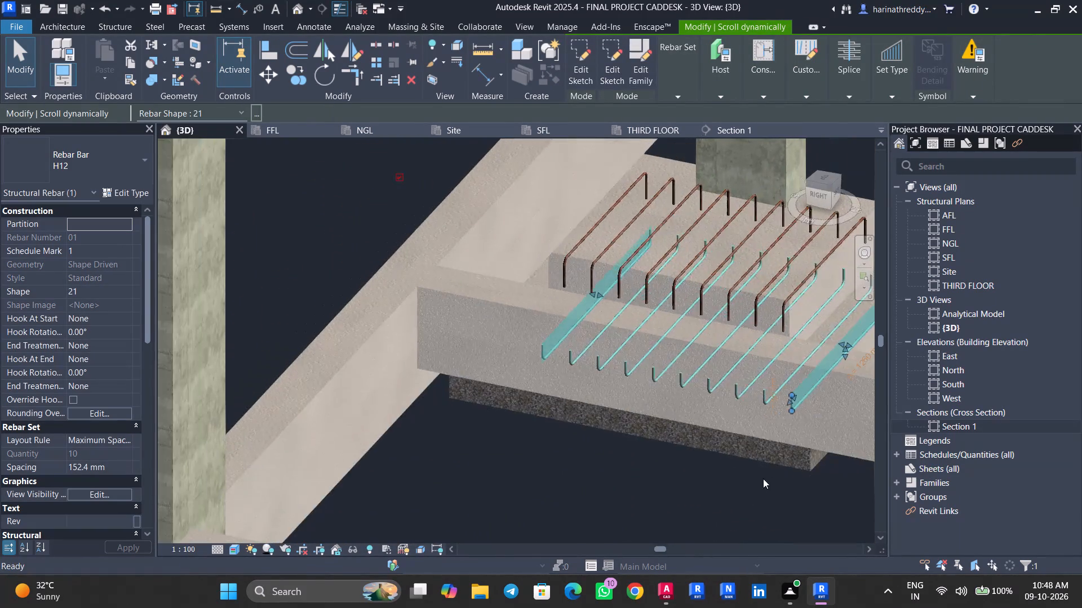
{"action": "key", "text": "Escape"}
Examine the top and bottom H12 bar sets in the F2 footing from several 3D angles and in Section 1.
{"action": "scroll", "coordinate": [796, 437], "scroll_direction": "up", "scroll_amount": 3}
{"action": "scroll", "coordinate": [796, 437], "scroll_direction": "down", "scroll_amount": 1}
{"action": "scroll", "coordinate": [797, 436], "scroll_direction": "up", "scroll_amount": 7}
{"action": "middle_click_drag", "start_coordinate": [760, 451], "coordinate": [676, 524]}
{"action": "scroll", "coordinate": [660, 502], "scroll_direction": "down", "scroll_amount": 3}
{"action": "middle_click_drag", "start_coordinate": [653, 496], "coordinate": [571, 507], "text": "shift"}
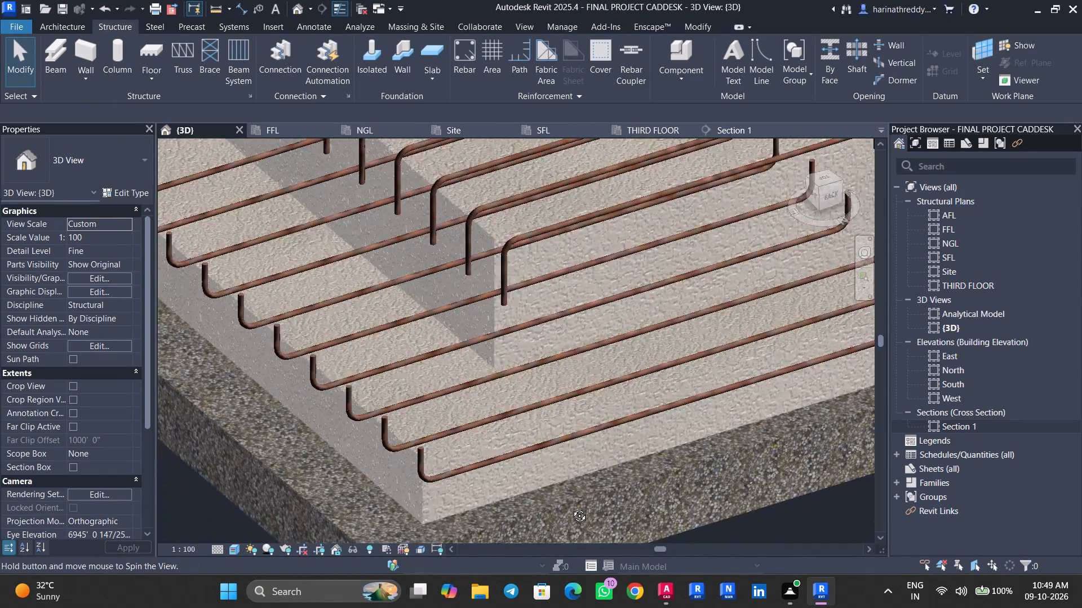
{"action": "middle_click_drag", "start_coordinate": [571, 507], "coordinate": [735, 580], "text": "shift"}
{"action": "scroll", "coordinate": [722, 504], "scroll_direction": "down", "scroll_amount": 3}
{"action": "middle_click_drag", "start_coordinate": [715, 496], "coordinate": [529, 557]}
{"action": "scroll", "coordinate": [534, 552], "scroll_direction": "up", "scroll_amount": 1}
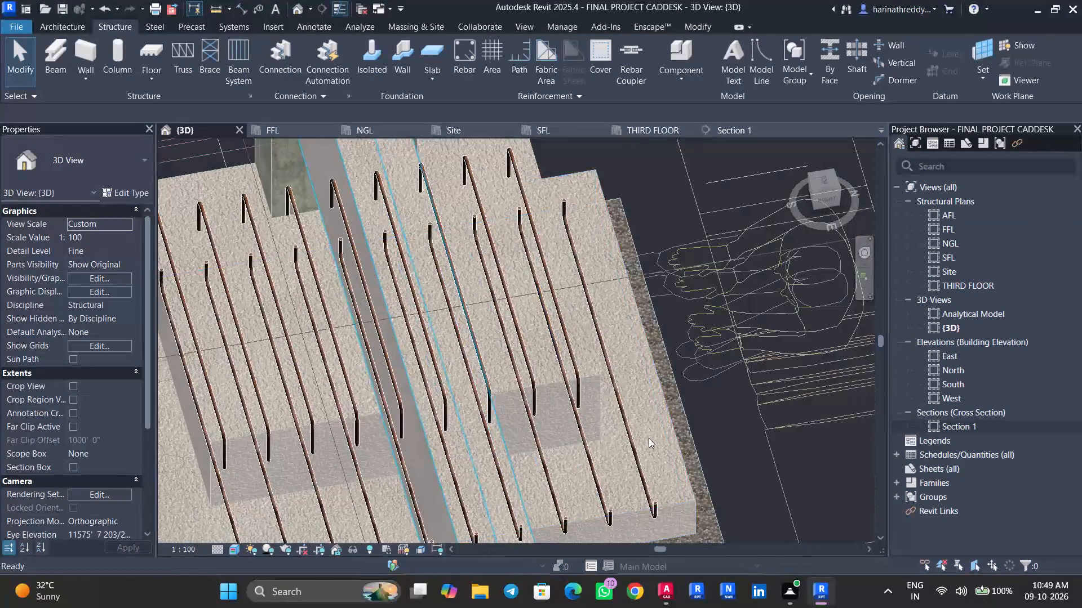
{"action": "left_click", "coordinate": [626, 446]}
{"action": "scroll", "coordinate": [638, 442], "scroll_direction": "down", "scroll_amount": 3}
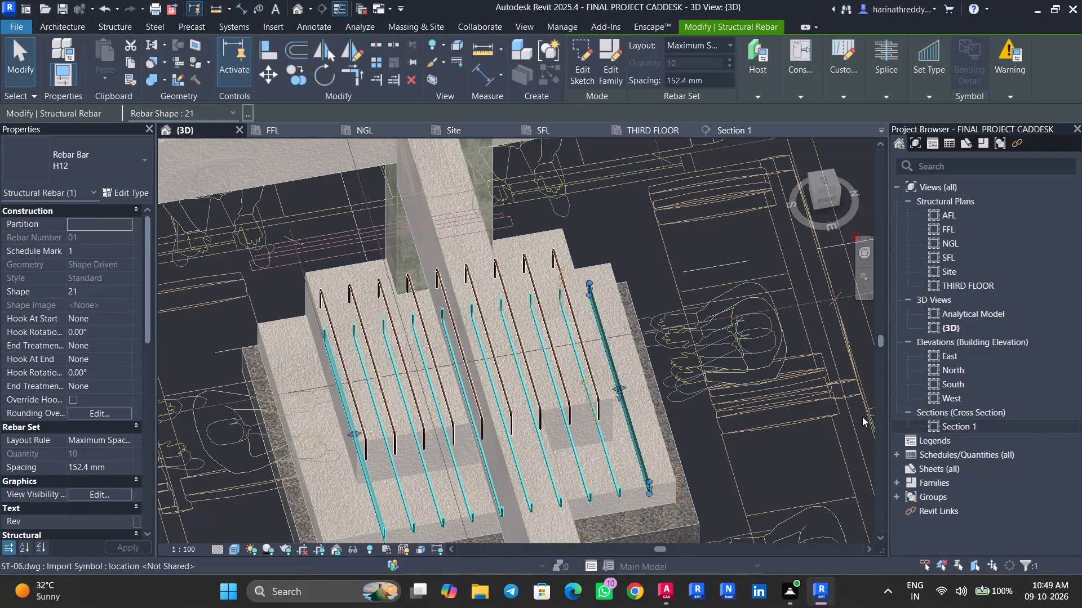
{"action": "double_click", "coordinate": [975, 429]}
{"action": "key", "text": "Escape"}
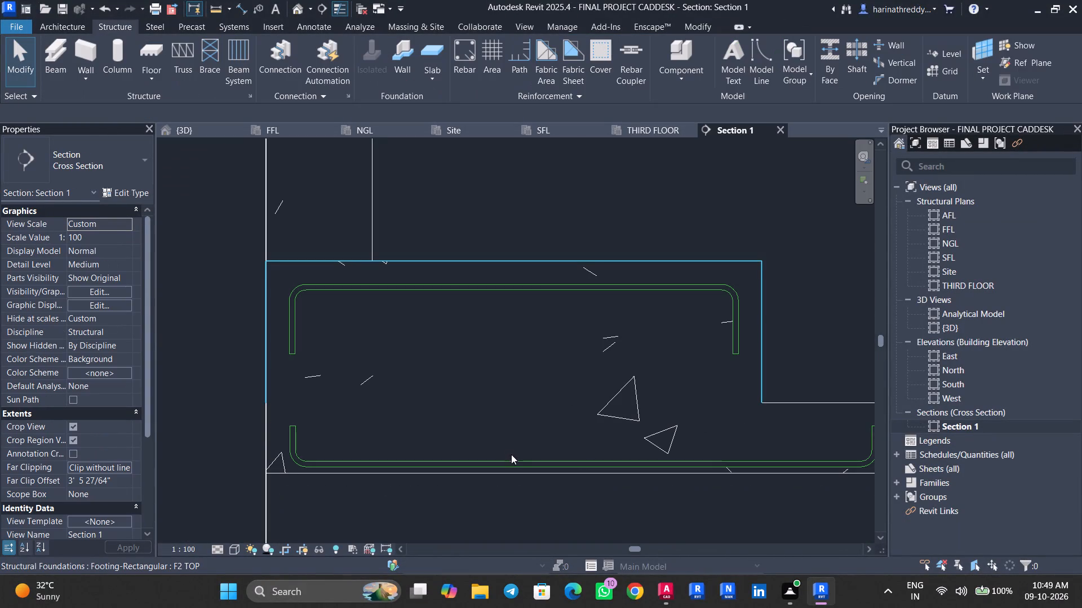
{"action": "left_click", "coordinate": [512, 459]}
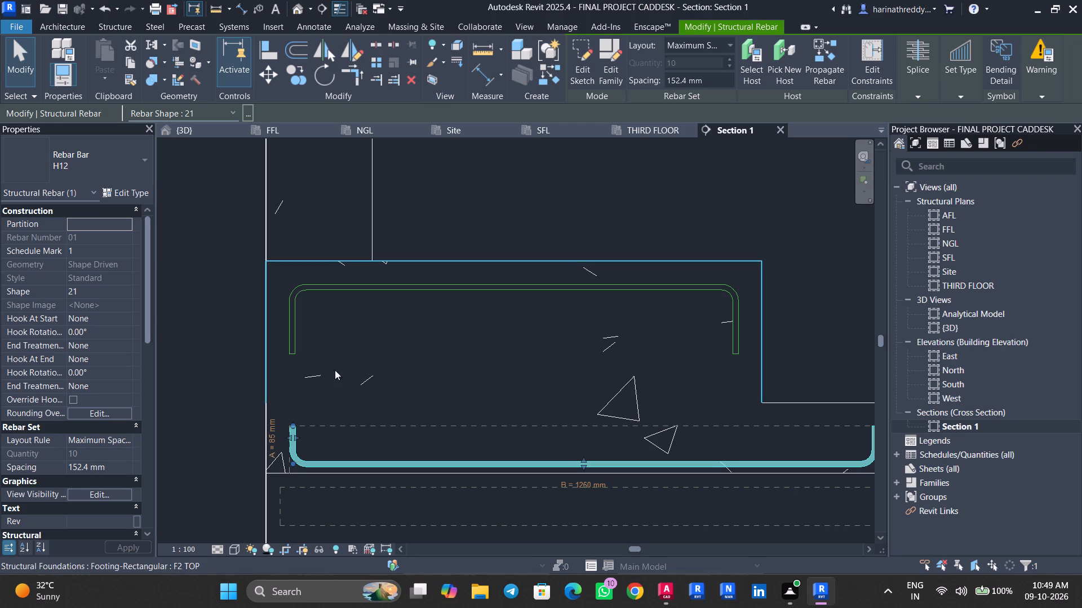
{"action": "left_click", "coordinate": [295, 11]}
{"action": "triple_click", "coordinate": [952, 313]}
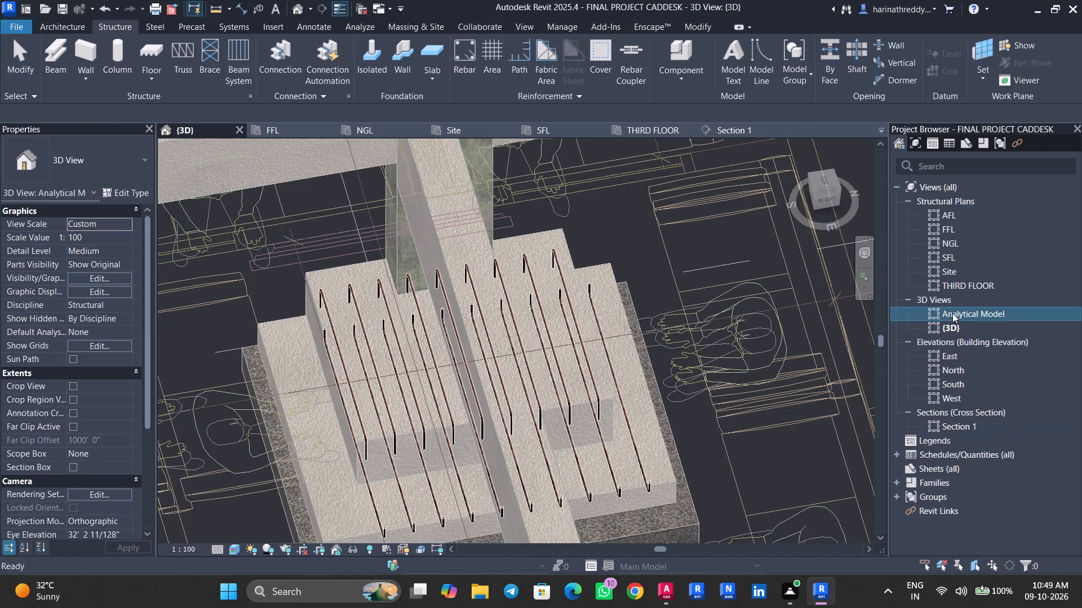
{"action": "scroll", "coordinate": [626, 341], "scroll_direction": "down", "scroll_amount": 13}
{"action": "scroll", "coordinate": [626, 341], "scroll_direction": "up", "scroll_amount": 1}
{"action": "double_click", "coordinate": [943, 327]}
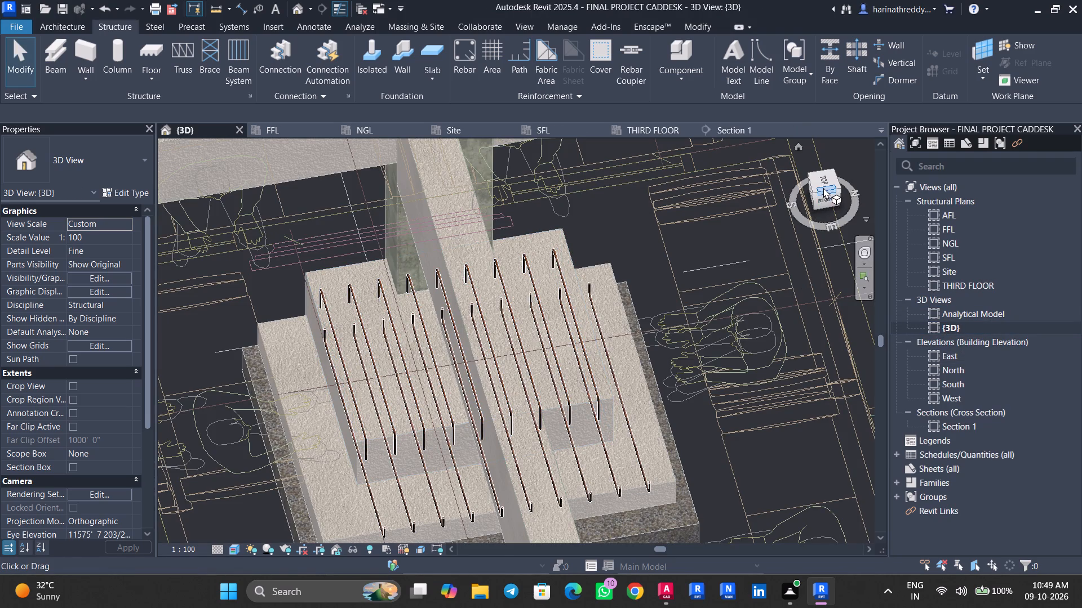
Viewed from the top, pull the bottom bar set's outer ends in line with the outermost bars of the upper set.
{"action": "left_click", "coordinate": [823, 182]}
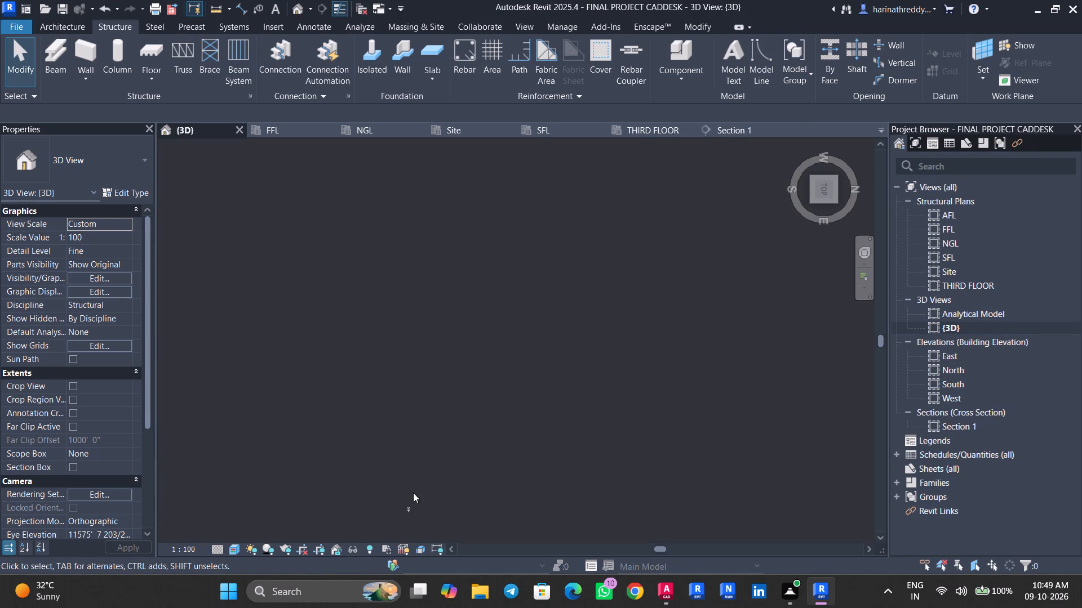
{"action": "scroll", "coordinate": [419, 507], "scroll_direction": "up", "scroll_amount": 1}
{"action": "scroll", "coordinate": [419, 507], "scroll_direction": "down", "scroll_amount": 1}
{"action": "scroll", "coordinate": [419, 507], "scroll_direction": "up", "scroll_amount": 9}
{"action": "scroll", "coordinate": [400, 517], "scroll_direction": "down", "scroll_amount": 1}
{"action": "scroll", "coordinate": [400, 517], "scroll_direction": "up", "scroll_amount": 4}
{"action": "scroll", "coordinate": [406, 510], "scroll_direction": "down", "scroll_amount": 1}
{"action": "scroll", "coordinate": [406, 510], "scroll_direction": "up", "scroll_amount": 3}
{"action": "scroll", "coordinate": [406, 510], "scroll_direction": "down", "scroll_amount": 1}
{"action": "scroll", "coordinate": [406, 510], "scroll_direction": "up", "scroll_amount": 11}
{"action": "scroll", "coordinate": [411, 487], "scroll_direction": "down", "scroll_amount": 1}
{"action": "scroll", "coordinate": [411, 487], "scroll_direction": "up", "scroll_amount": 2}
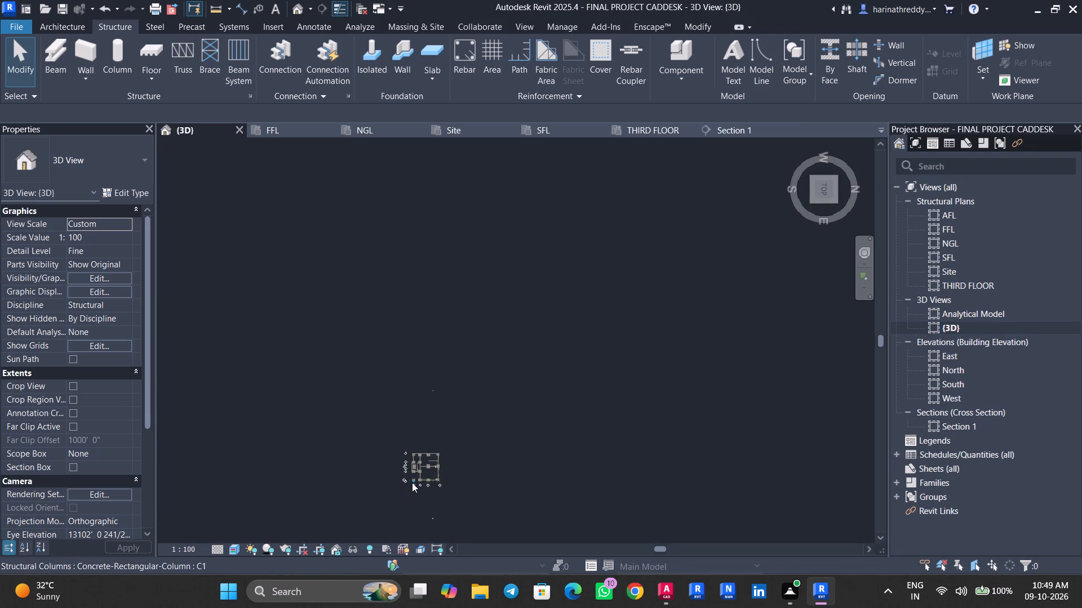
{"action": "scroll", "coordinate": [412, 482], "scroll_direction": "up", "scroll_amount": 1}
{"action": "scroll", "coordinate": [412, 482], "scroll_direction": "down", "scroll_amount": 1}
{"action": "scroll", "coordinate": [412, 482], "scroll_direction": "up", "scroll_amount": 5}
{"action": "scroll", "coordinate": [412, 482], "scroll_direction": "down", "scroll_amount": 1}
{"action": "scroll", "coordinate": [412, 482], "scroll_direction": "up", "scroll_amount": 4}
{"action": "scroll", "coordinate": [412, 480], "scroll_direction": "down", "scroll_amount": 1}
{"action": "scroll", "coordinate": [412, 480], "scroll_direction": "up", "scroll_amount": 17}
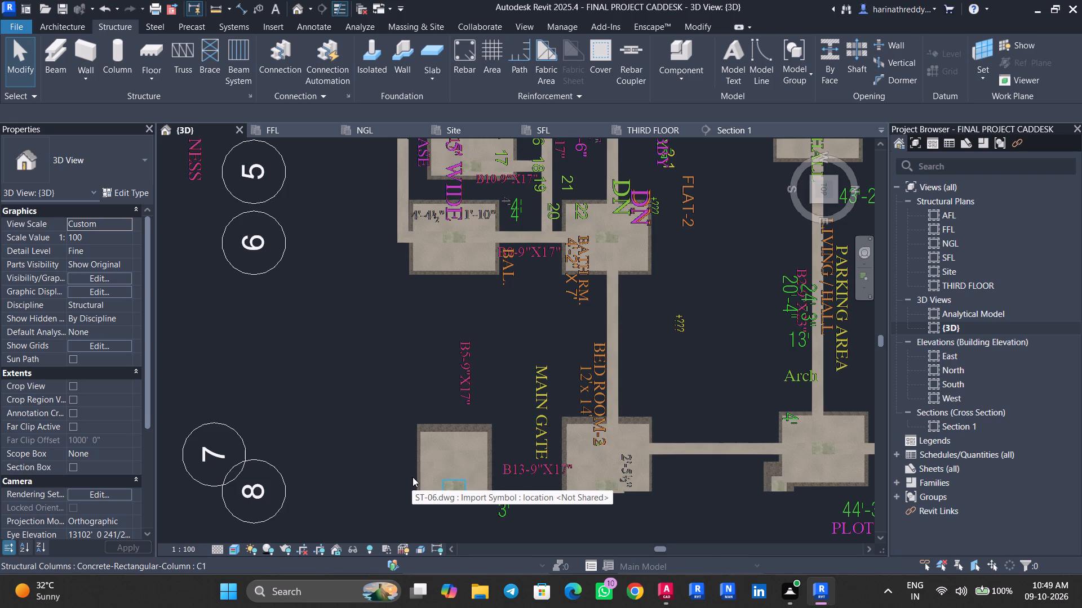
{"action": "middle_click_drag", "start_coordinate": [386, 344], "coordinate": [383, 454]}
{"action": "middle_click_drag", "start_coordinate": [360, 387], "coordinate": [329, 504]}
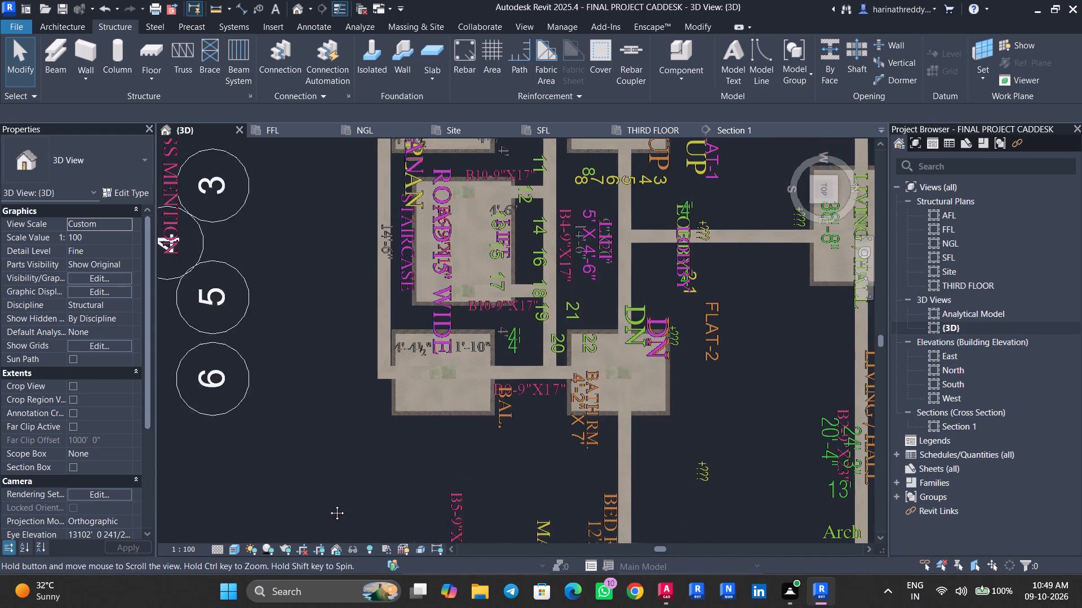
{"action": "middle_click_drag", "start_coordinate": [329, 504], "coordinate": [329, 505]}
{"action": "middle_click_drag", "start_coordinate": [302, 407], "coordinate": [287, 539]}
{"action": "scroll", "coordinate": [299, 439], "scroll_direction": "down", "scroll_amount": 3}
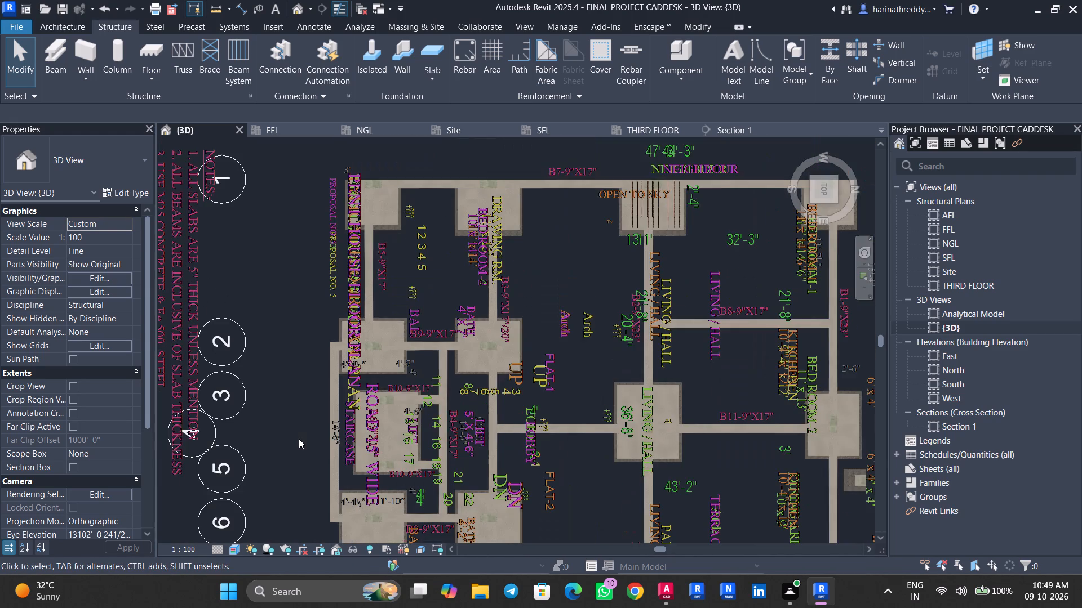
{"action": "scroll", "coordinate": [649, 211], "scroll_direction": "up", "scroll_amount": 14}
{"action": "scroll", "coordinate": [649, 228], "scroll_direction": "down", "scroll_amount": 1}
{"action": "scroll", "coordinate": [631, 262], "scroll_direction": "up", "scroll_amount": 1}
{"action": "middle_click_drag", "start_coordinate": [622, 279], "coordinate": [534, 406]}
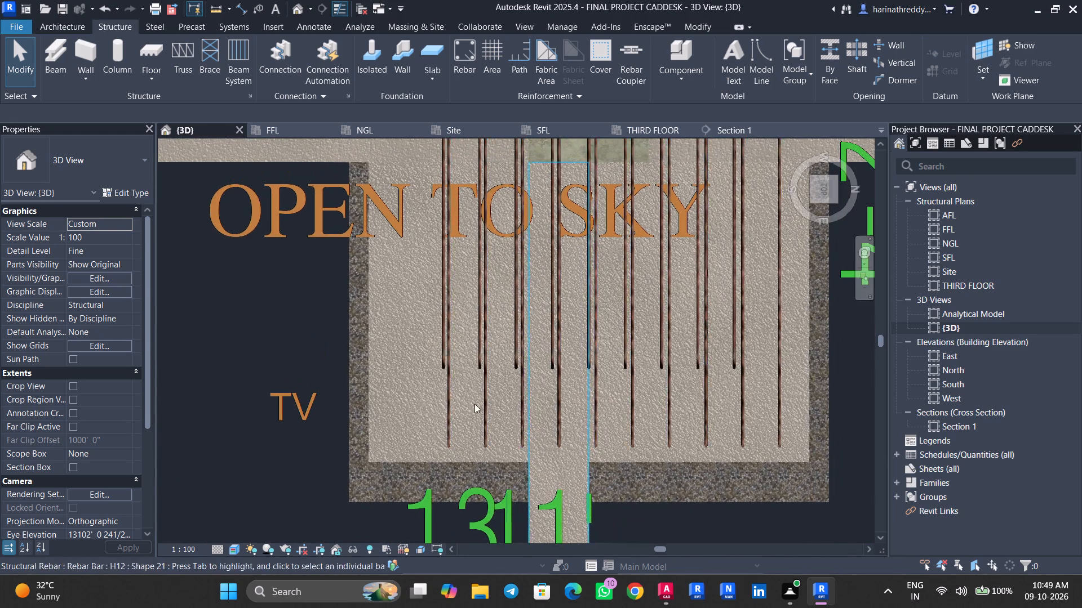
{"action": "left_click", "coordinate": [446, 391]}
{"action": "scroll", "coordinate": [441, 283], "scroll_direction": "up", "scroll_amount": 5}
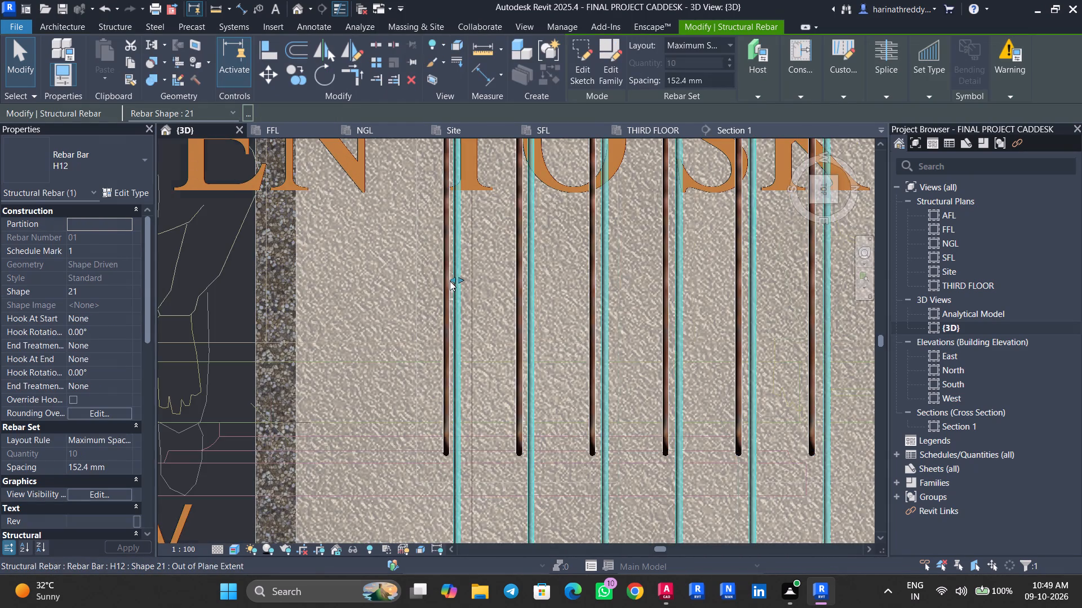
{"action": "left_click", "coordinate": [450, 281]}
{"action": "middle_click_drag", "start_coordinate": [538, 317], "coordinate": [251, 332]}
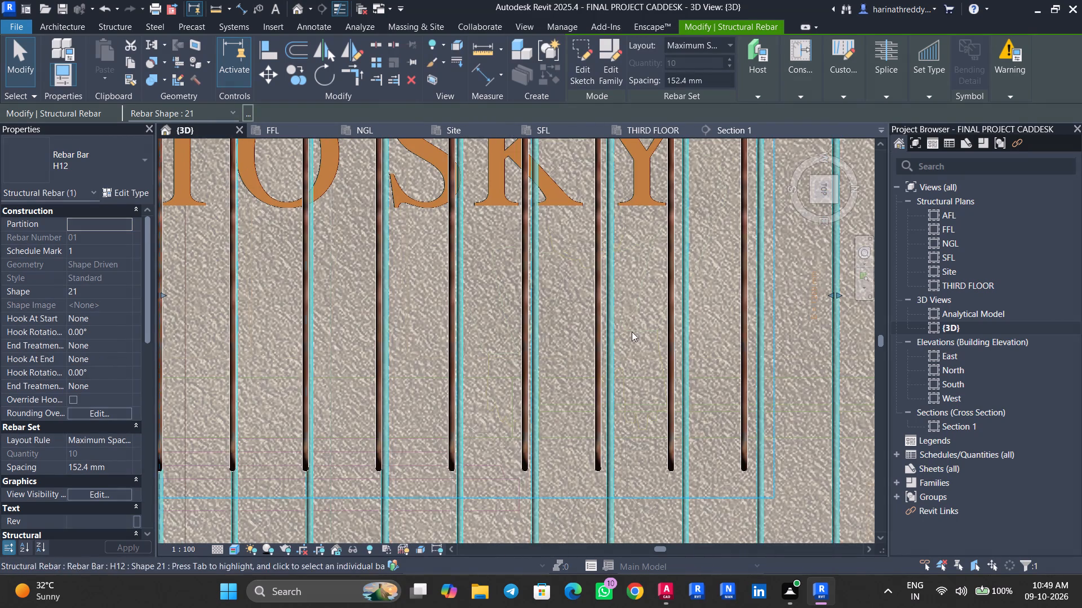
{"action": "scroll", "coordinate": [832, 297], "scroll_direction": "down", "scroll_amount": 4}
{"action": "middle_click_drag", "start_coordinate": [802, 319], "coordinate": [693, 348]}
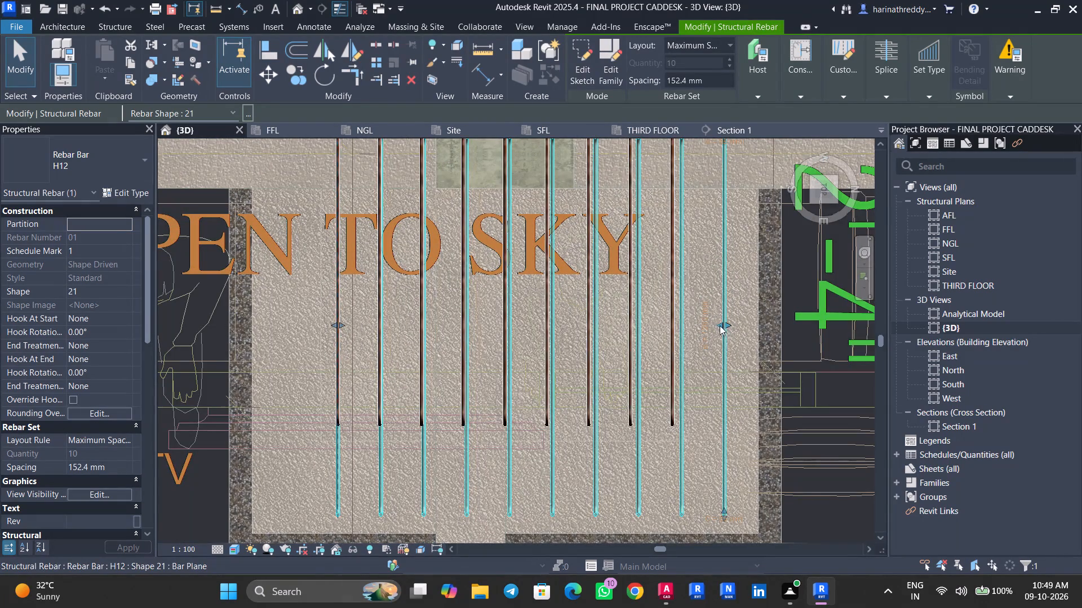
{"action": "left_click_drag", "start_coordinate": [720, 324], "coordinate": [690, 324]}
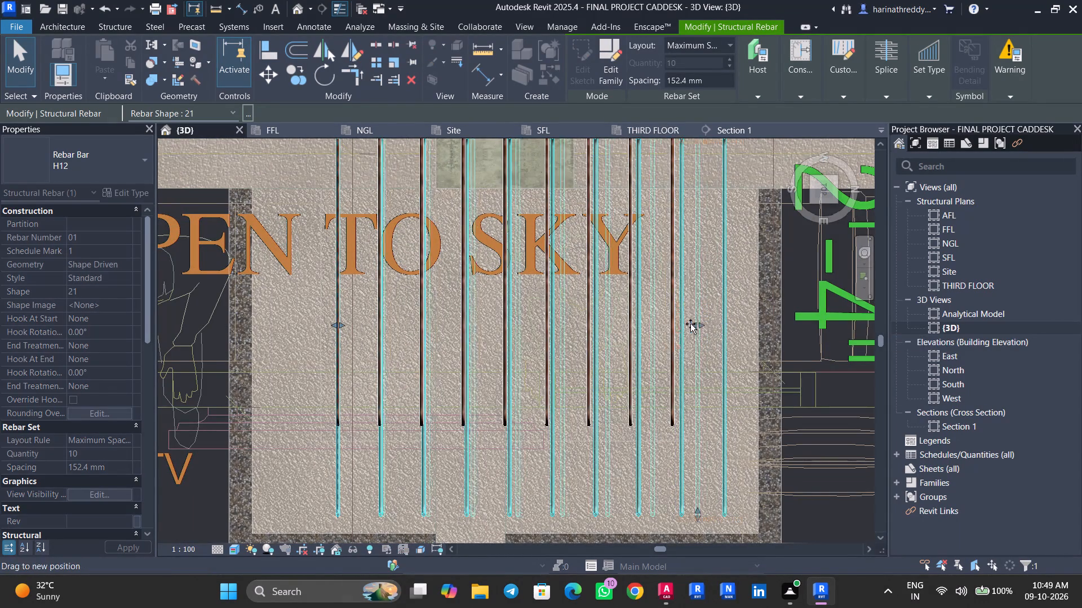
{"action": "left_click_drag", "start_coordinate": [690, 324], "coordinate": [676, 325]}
Examine how the bottom bar set sits beneath the upper set in the stepped F2 footing from an angled 3D view.
{"action": "scroll", "coordinate": [727, 349], "scroll_direction": "down", "scroll_amount": 2}
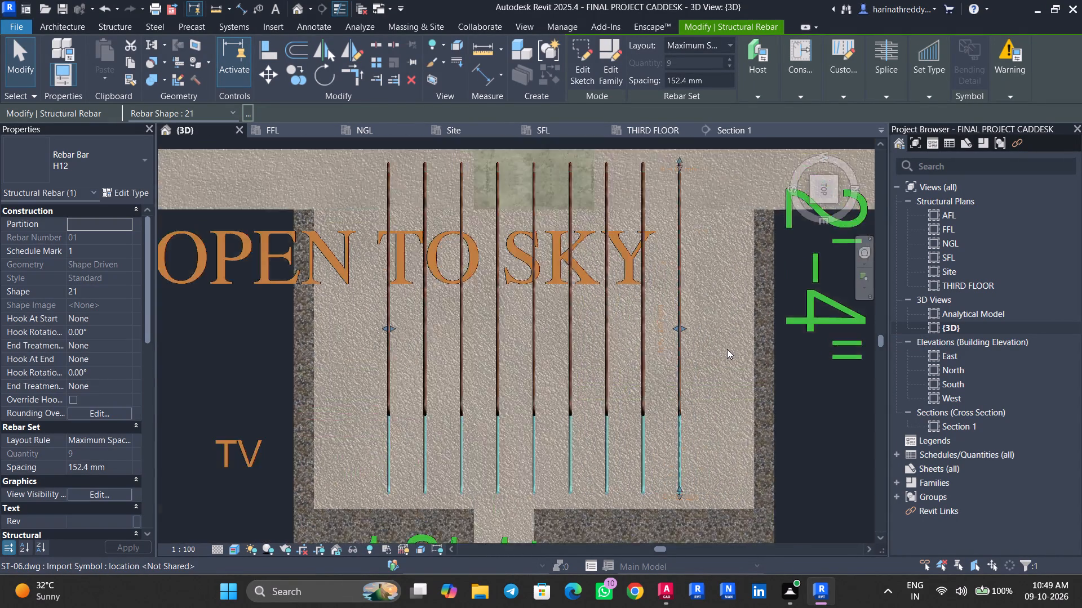
{"action": "scroll", "coordinate": [727, 349], "scroll_direction": "down", "scroll_amount": 5}
{"action": "scroll", "coordinate": [727, 351], "scroll_direction": "up", "scroll_amount": 1}
{"action": "scroll", "coordinate": [727, 351], "scroll_direction": "down", "scroll_amount": 2}
{"action": "scroll", "coordinate": [762, 417], "scroll_direction": "down", "scroll_amount": 1, "text": "shift"}
{"action": "middle_click_drag", "start_coordinate": [761, 416], "coordinate": [734, 210], "text": "shift"}
{"action": "scroll", "coordinate": [757, 408], "scroll_direction": "up", "scroll_amount": 1, "text": "shift"}
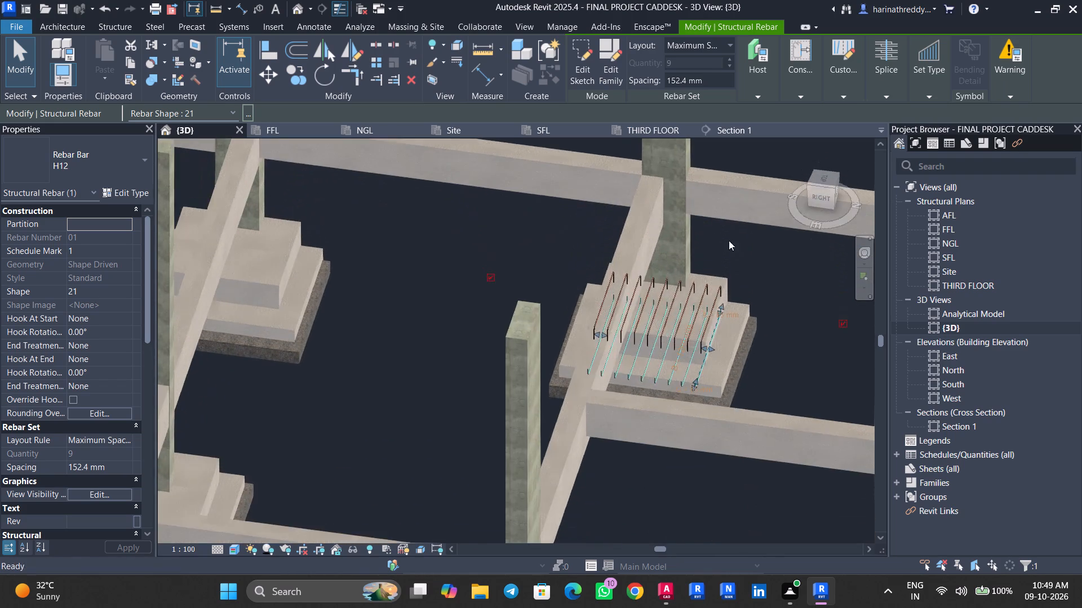
{"action": "scroll", "coordinate": [728, 328], "scroll_direction": "up", "scroll_amount": 1}
{"action": "scroll", "coordinate": [728, 328], "scroll_direction": "down", "scroll_amount": 1}
{"action": "scroll", "coordinate": [728, 328], "scroll_direction": "up", "scroll_amount": 5}
{"action": "scroll", "coordinate": [734, 343], "scroll_direction": "down", "scroll_amount": 1}
{"action": "scroll", "coordinate": [734, 343], "scroll_direction": "up", "scroll_amount": 1}
{"action": "middle_click_drag", "start_coordinate": [767, 355], "coordinate": [828, 367], "text": "shift"}
{"action": "scroll", "coordinate": [767, 355], "scroll_direction": "up", "scroll_amount": 1, "text": "shift"}
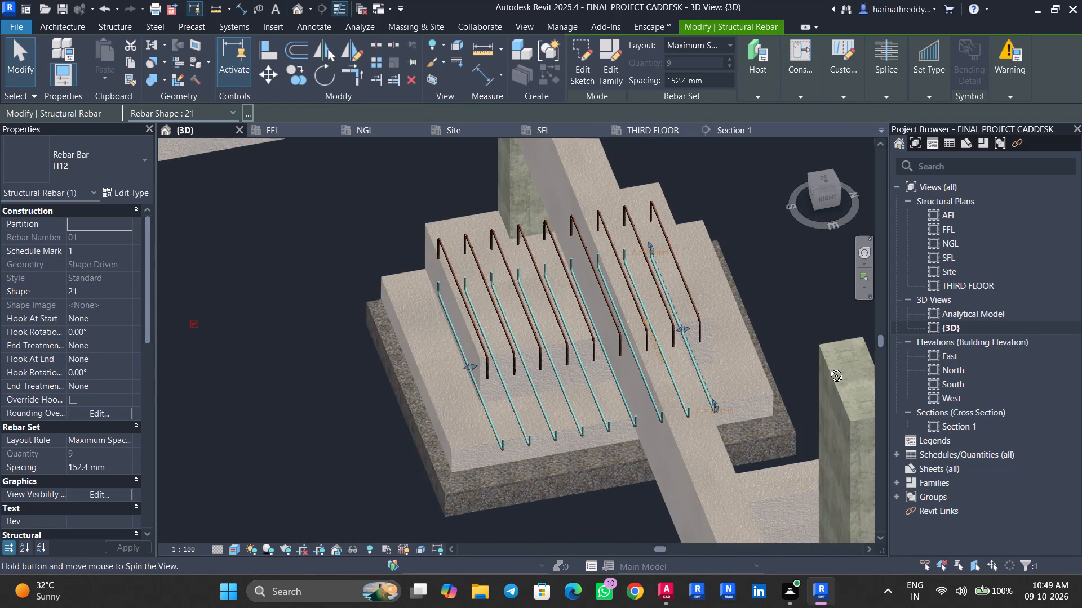
{"action": "middle_click_drag", "start_coordinate": [828, 367], "coordinate": [819, 392], "text": "shift"}
Viewed from the top, extend both ends of the bottom H12 bar set close to the side edges of the footing's lower step.
{"action": "left_click", "coordinate": [825, 184]}
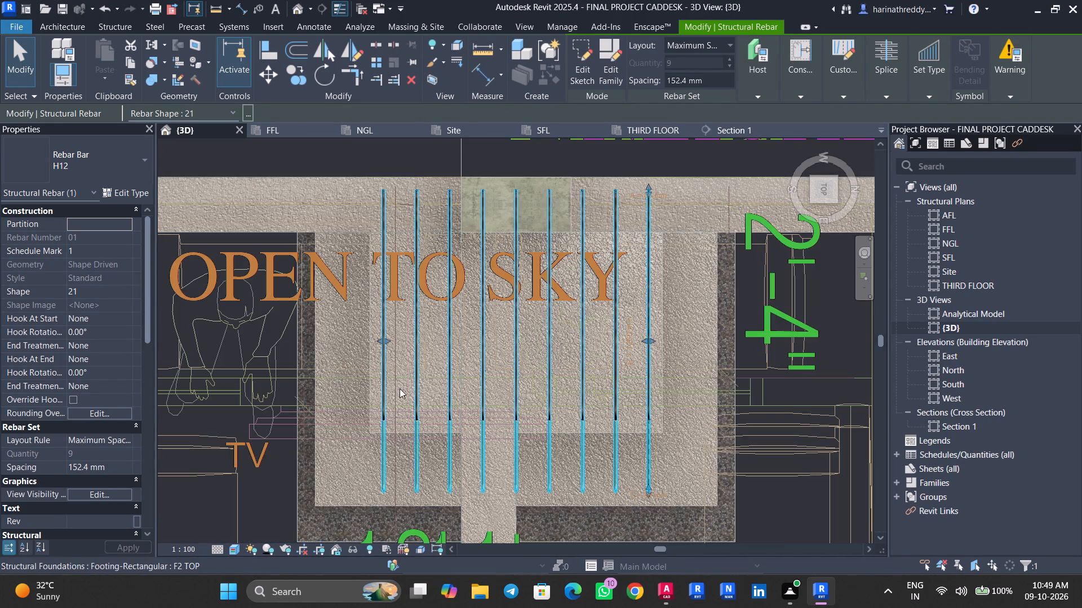
{"action": "scroll", "coordinate": [398, 377], "scroll_direction": "up", "scroll_amount": 4}
{"action": "middle_click_drag", "start_coordinate": [401, 379], "coordinate": [469, 437]}
{"action": "left_click_drag", "start_coordinate": [437, 371], "coordinate": [371, 372]}
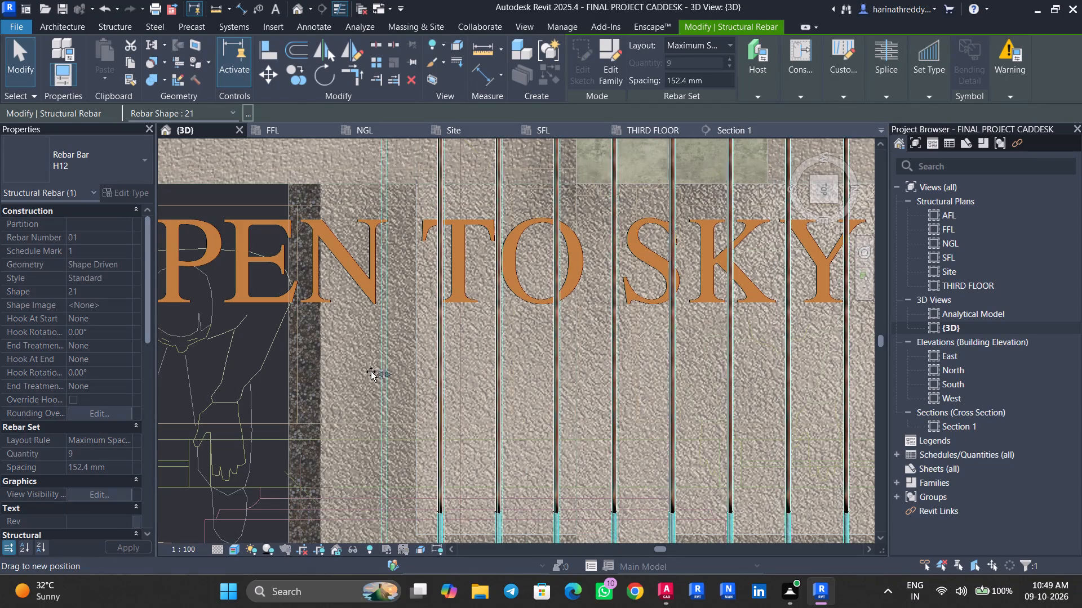
{"action": "left_click_drag", "start_coordinate": [371, 372], "coordinate": [347, 368]}
{"action": "middle_click_drag", "start_coordinate": [565, 378], "coordinate": [300, 376]}
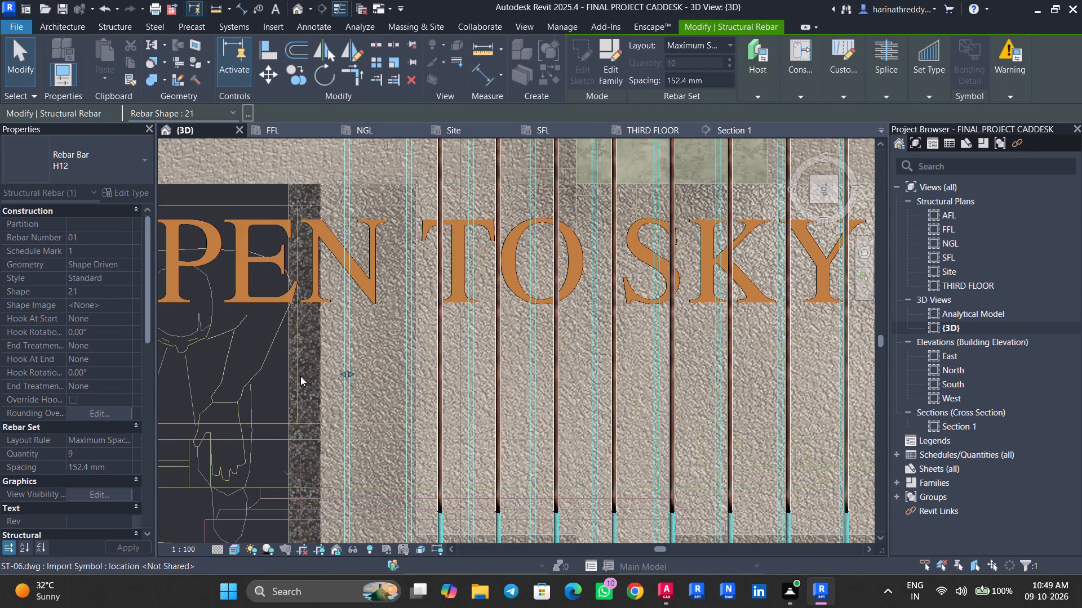
{"action": "middle_click_drag", "start_coordinate": [300, 376], "coordinate": [289, 375]}
{"action": "left_click_drag", "start_coordinate": [631, 370], "coordinate": [688, 370]}
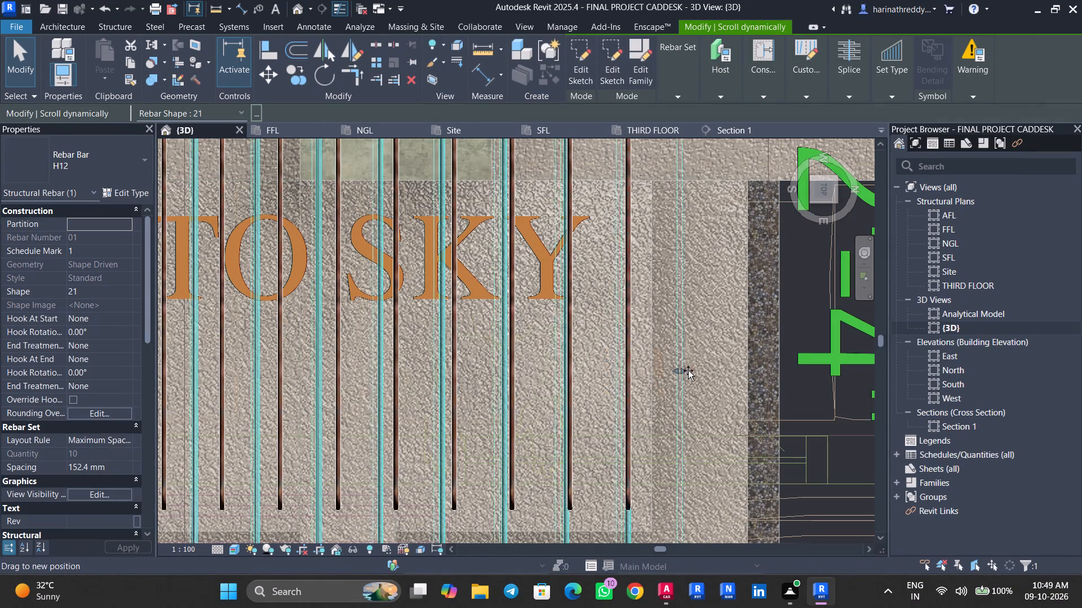
{"action": "left_click_drag", "start_coordinate": [688, 370], "coordinate": [729, 373]}
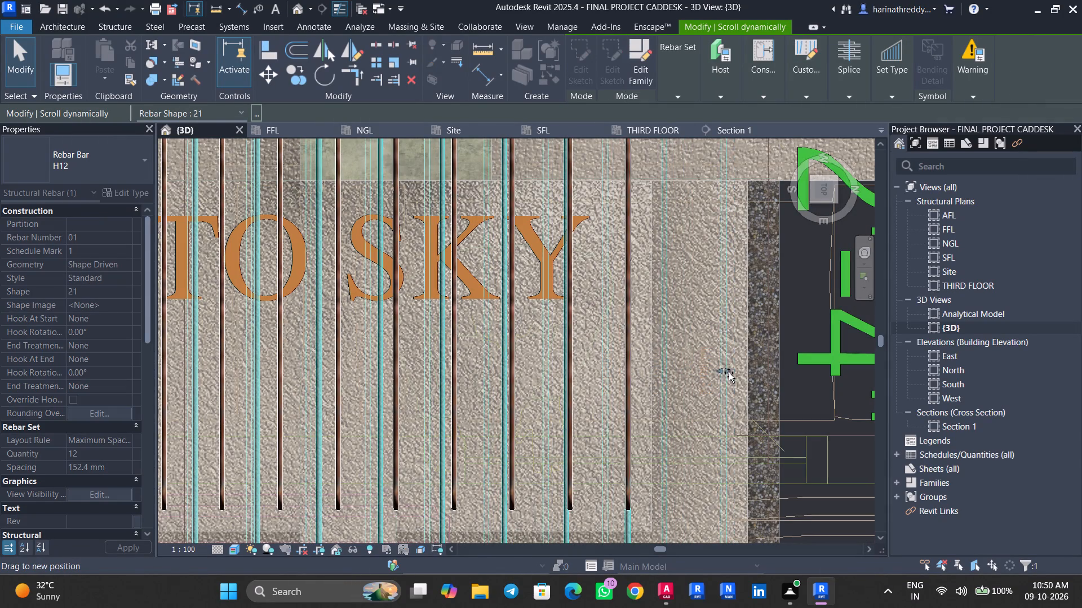
Examine the widened bottom H12 bar set against the upper set and the F2 footing's edges from several 3D angles.
{"action": "left_click_drag", "start_coordinate": [729, 373], "coordinate": [729, 373]}
{"action": "key", "text": "grave"}
{"action": "key", "text": "grave"}
{"action": "scroll", "coordinate": [671, 368], "scroll_direction": "down", "scroll_amount": 6}
{"action": "scroll", "coordinate": [671, 368], "scroll_direction": "up", "scroll_amount": 1}
{"action": "scroll", "coordinate": [671, 368], "scroll_direction": "down", "scroll_amount": 4}
{"action": "middle_click_drag", "start_coordinate": [742, 455], "coordinate": [744, 436], "text": "shift"}
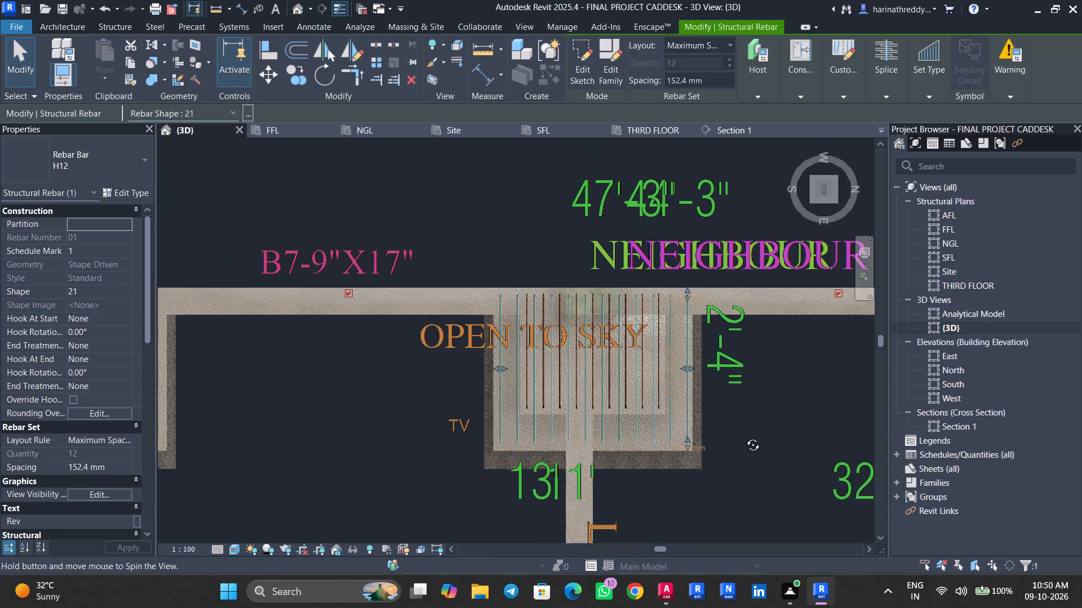
{"action": "middle_click_drag", "start_coordinate": [744, 436], "coordinate": [828, 294], "text": "shift"}
{"action": "scroll", "coordinate": [607, 446], "scroll_direction": "up", "scroll_amount": 7}
{"action": "scroll", "coordinate": [538, 459], "scroll_direction": "down", "scroll_amount": 2}
{"action": "scroll", "coordinate": [538, 459], "scroll_direction": "up", "scroll_amount": 2}
{"action": "scroll", "coordinate": [538, 459], "scroll_direction": "down", "scroll_amount": 1}
{"action": "scroll", "coordinate": [538, 459], "scroll_direction": "up", "scroll_amount": 1}
{"action": "key", "text": "grave"}
{"action": "key", "text": "grave"}
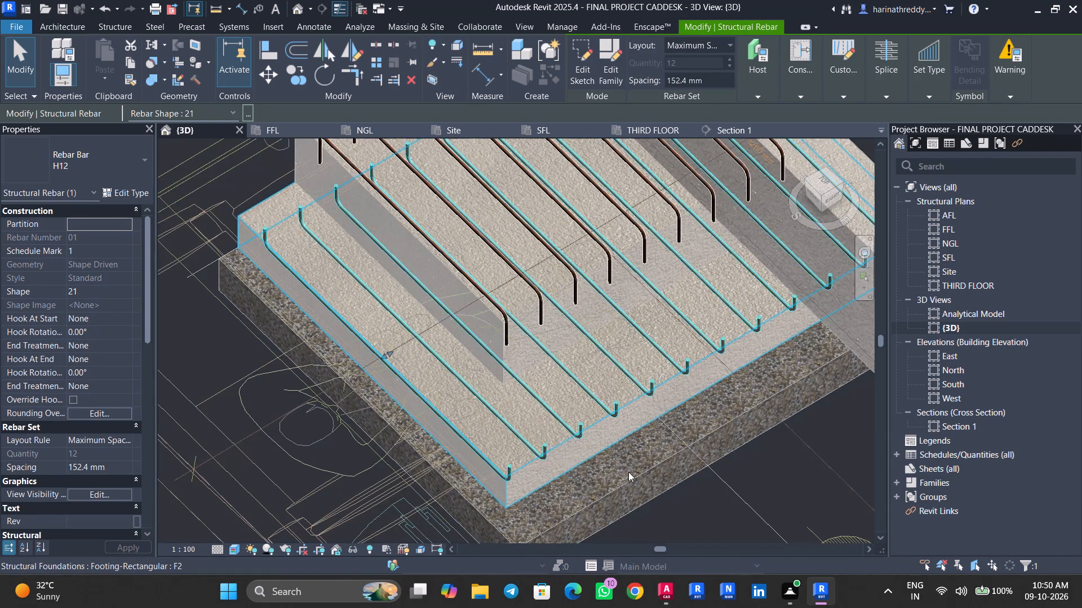
{"action": "key", "text": "Escape"}
{"action": "middle_click_drag", "start_coordinate": [651, 468], "coordinate": [545, 408], "text": "shift"}
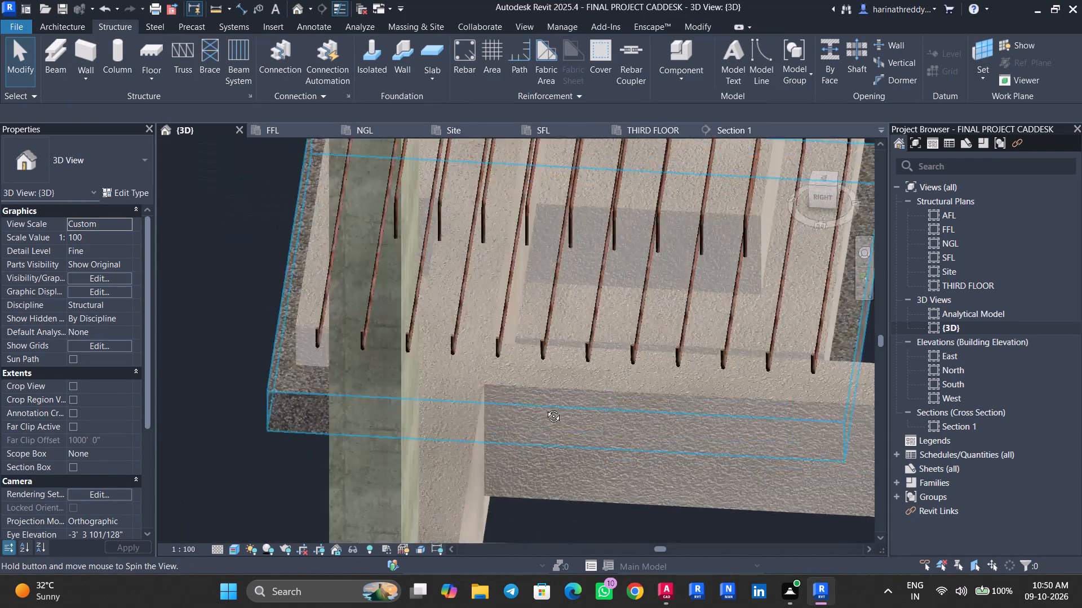
{"action": "middle_click_drag", "start_coordinate": [545, 408], "coordinate": [499, 417], "text": "shift"}
{"action": "scroll", "coordinate": [768, 377], "scroll_direction": "up", "scroll_amount": 9}
{"action": "middle_click_drag", "start_coordinate": [742, 435], "coordinate": [744, 435], "text": "shift"}
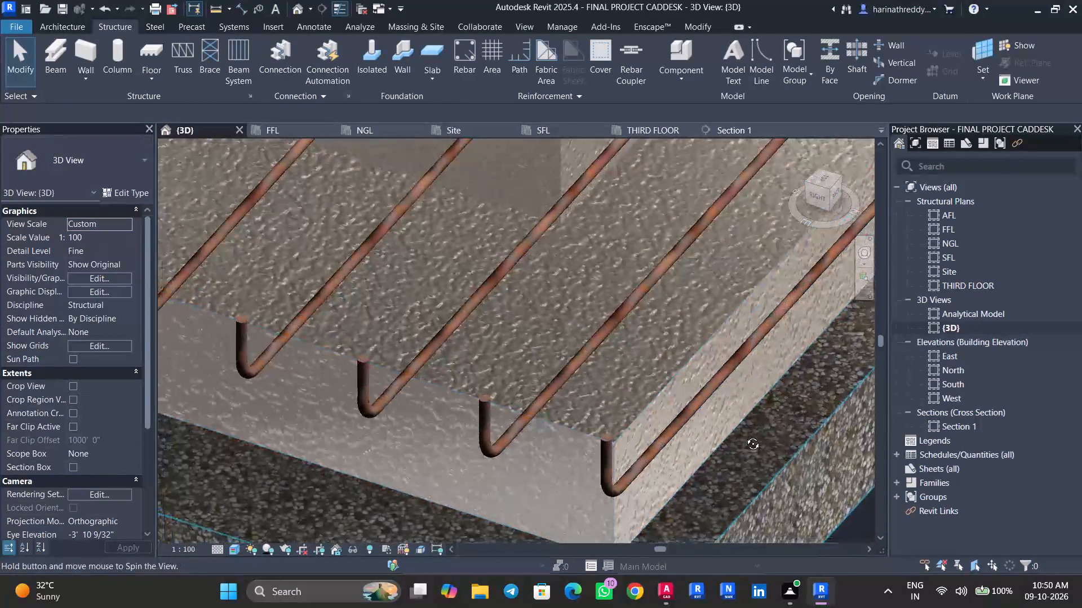
{"action": "middle_click_drag", "start_coordinate": [744, 435], "coordinate": [783, 426], "text": "shift"}
{"action": "middle_click_drag", "start_coordinate": [783, 425], "coordinate": [702, 489]}
{"action": "scroll", "coordinate": [703, 488], "scroll_direction": "down", "scroll_amount": 3}
{"action": "middle_click_drag", "start_coordinate": [717, 490], "coordinate": [746, 488], "text": "shift"}
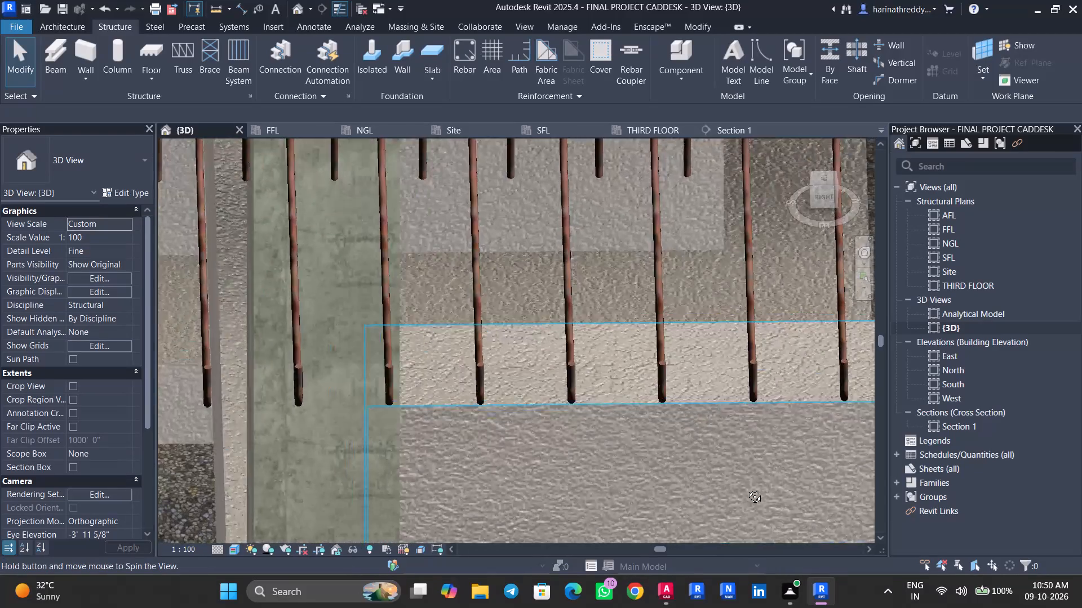
{"action": "middle_click_drag", "start_coordinate": [746, 488], "coordinate": [755, 487], "text": "shift"}
{"action": "middle_click_drag", "start_coordinate": [752, 483], "coordinate": [553, 543]}
{"action": "scroll", "coordinate": [668, 494], "scroll_direction": "down", "scroll_amount": 1}
{"action": "scroll", "coordinate": [668, 494], "scroll_direction": "up", "scroll_amount": 1}
{"action": "scroll", "coordinate": [668, 494], "scroll_direction": "down", "scroll_amount": 3}
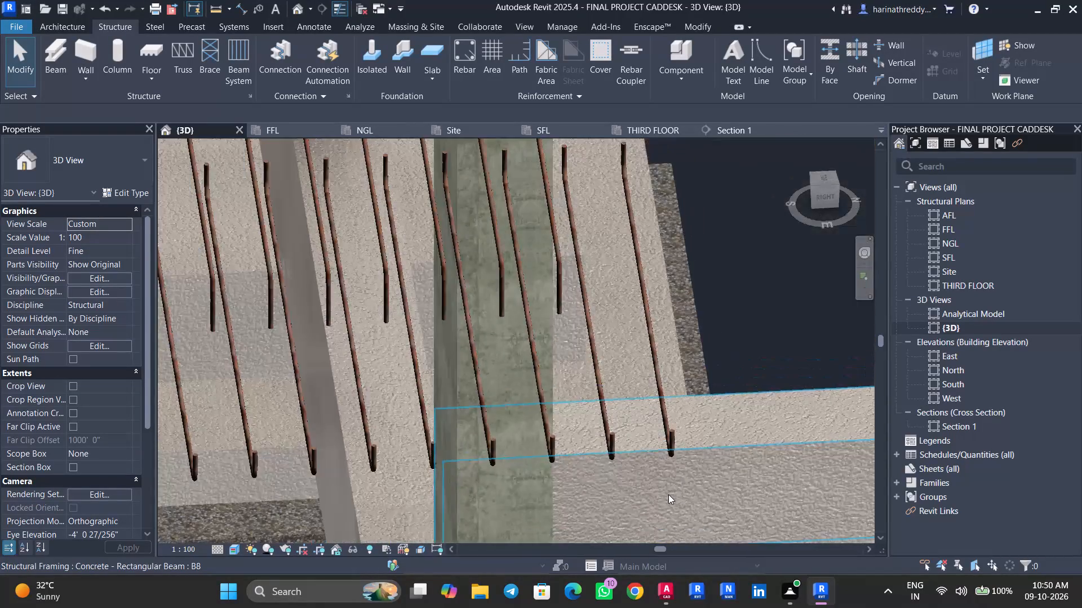
{"action": "scroll", "coordinate": [668, 494], "scroll_direction": "down", "scroll_amount": 4}
{"action": "middle_click_drag", "start_coordinate": [754, 431], "coordinate": [581, 399], "text": "shift"}
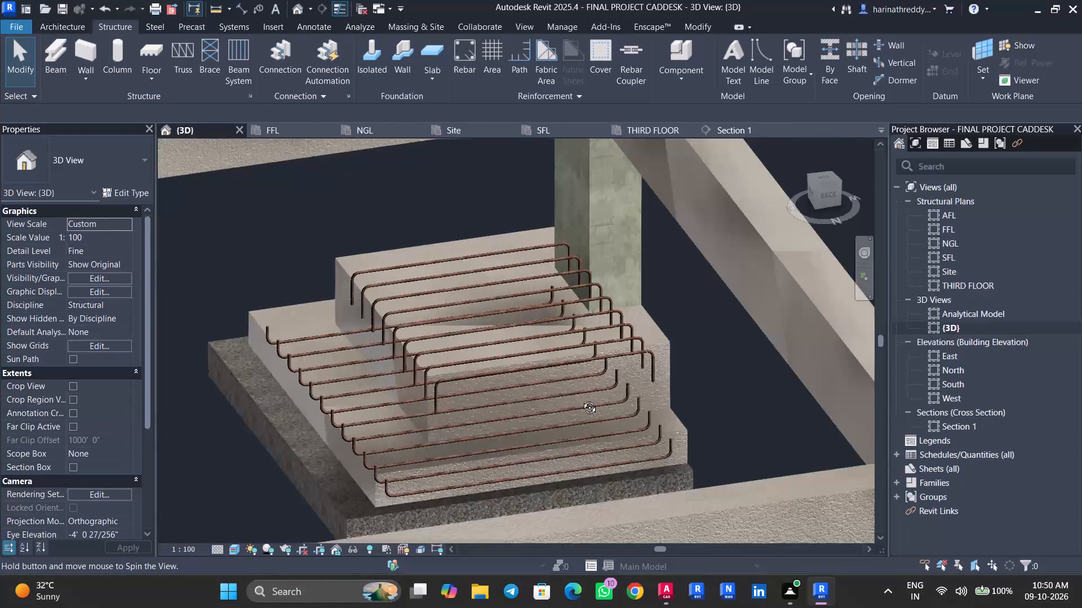
{"action": "middle_click_drag", "start_coordinate": [581, 399], "coordinate": [864, 375], "text": "shift"}
Examine the whole concrete frame in 3D to see where the reinforced F2 footing sits among the other footings.
{"action": "scroll", "coordinate": [748, 384], "scroll_direction": "down", "scroll_amount": 9}
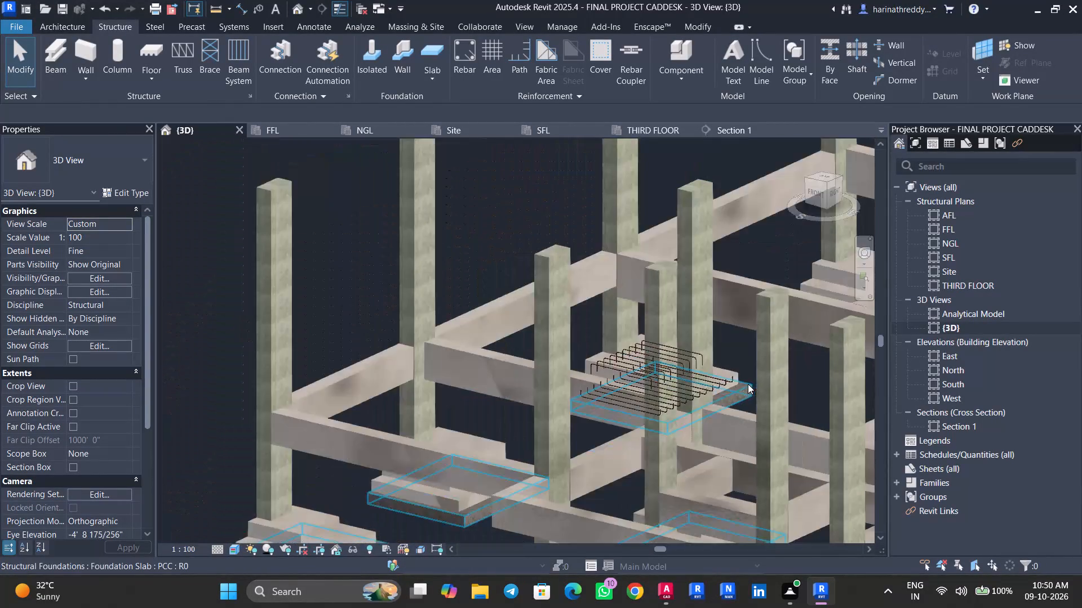
{"action": "scroll", "coordinate": [748, 384], "scroll_direction": "down", "scroll_amount": 7}
{"action": "middle_click_drag", "start_coordinate": [589, 490], "coordinate": [739, 504], "text": "shift"}
{"action": "middle_click_drag", "start_coordinate": [638, 431], "coordinate": [466, 481]}
{"action": "scroll", "coordinate": [481, 477], "scroll_direction": "up", "scroll_amount": 1}
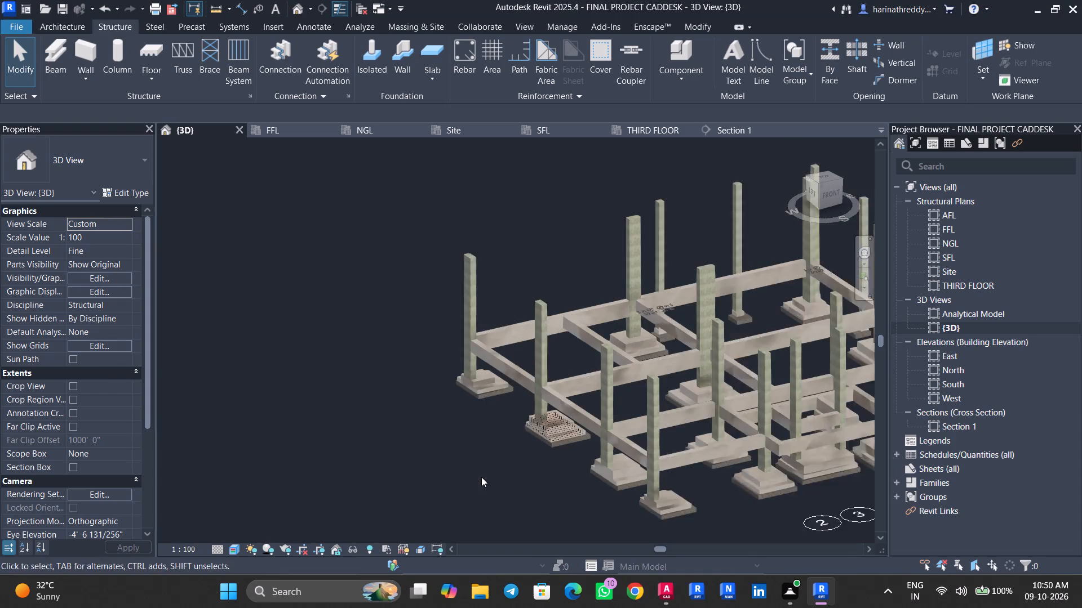
{"action": "scroll", "coordinate": [481, 477], "scroll_direction": "up", "scroll_amount": 1}
{"action": "middle_click_drag", "start_coordinate": [480, 477], "coordinate": [304, 453]}
{"action": "scroll", "coordinate": [303, 452], "scroll_direction": "down", "scroll_amount": 2}
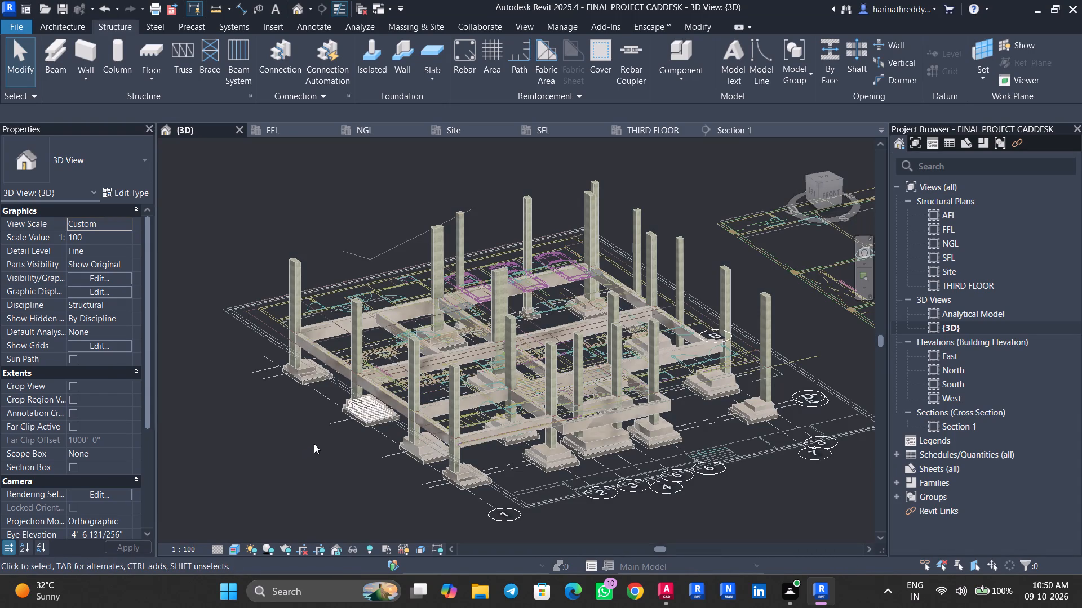
{"action": "middle_click_drag", "start_coordinate": [320, 453], "coordinate": [450, 517], "text": "shift"}
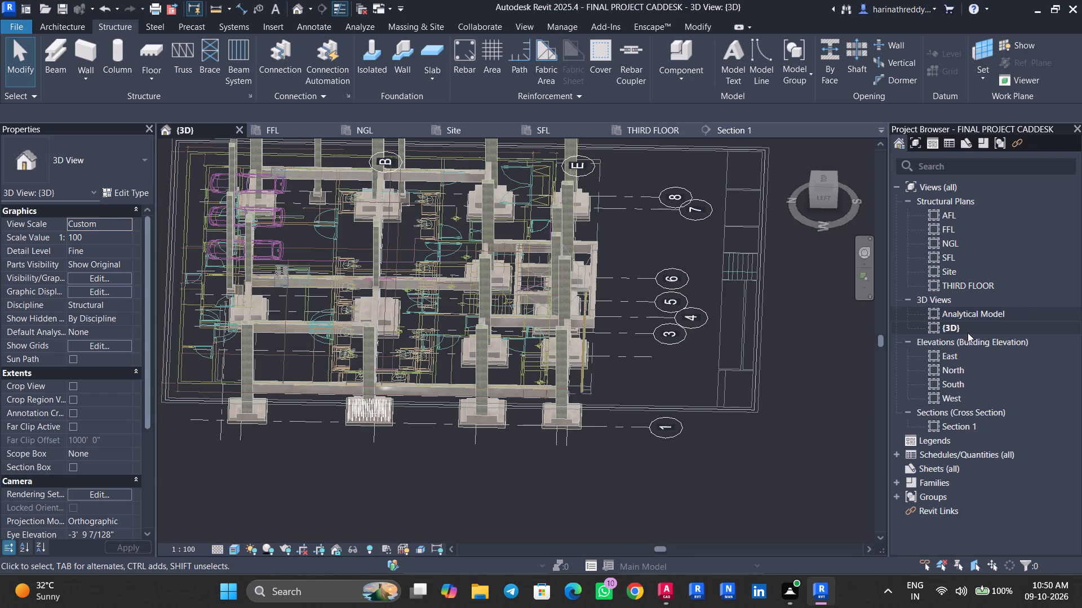
Open the NGL structural plan and check the type of the footing cut by Section 1.
{"action": "double_click", "coordinate": [958, 242]}
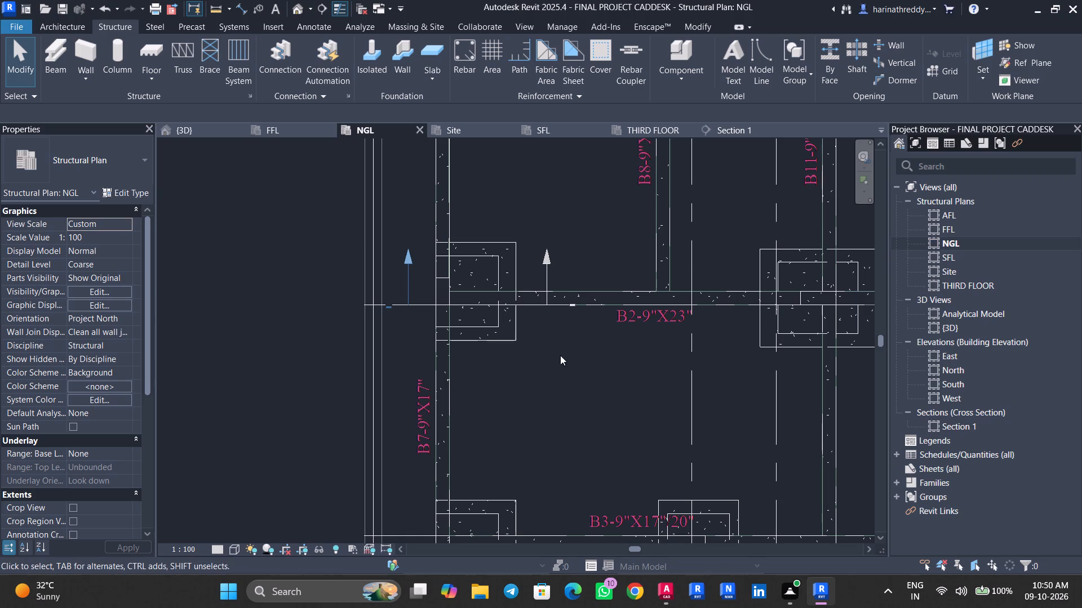
{"action": "scroll", "coordinate": [560, 355], "scroll_direction": "down", "scroll_amount": 7}
{"action": "scroll", "coordinate": [562, 354], "scroll_direction": "up", "scroll_amount": 1}
{"action": "scroll", "coordinate": [562, 354], "scroll_direction": "down", "scroll_amount": 2}
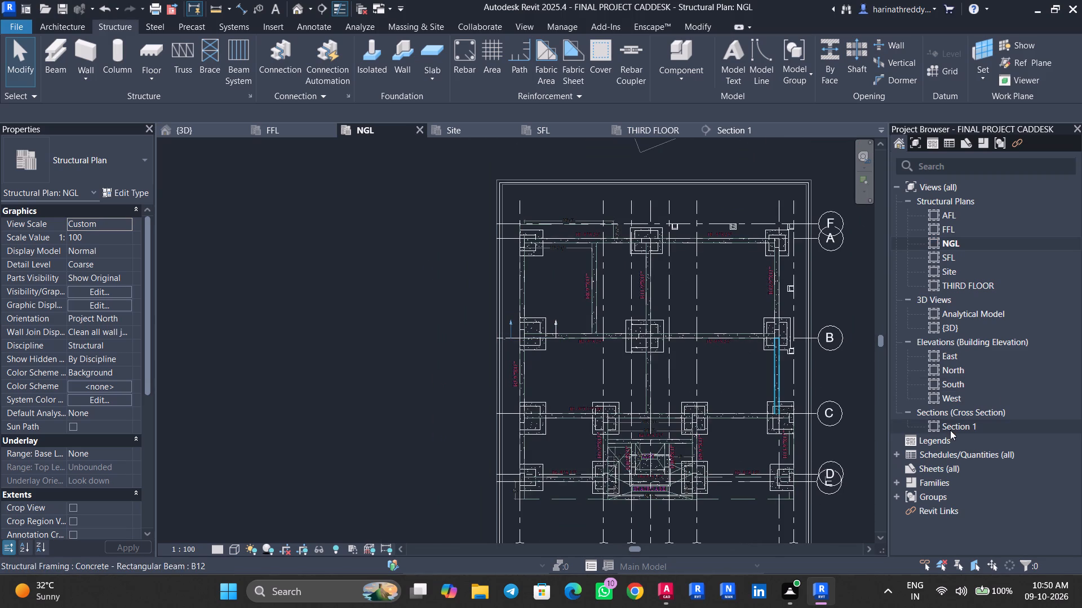
{"action": "scroll", "coordinate": [534, 327], "scroll_direction": "up", "scroll_amount": 4}
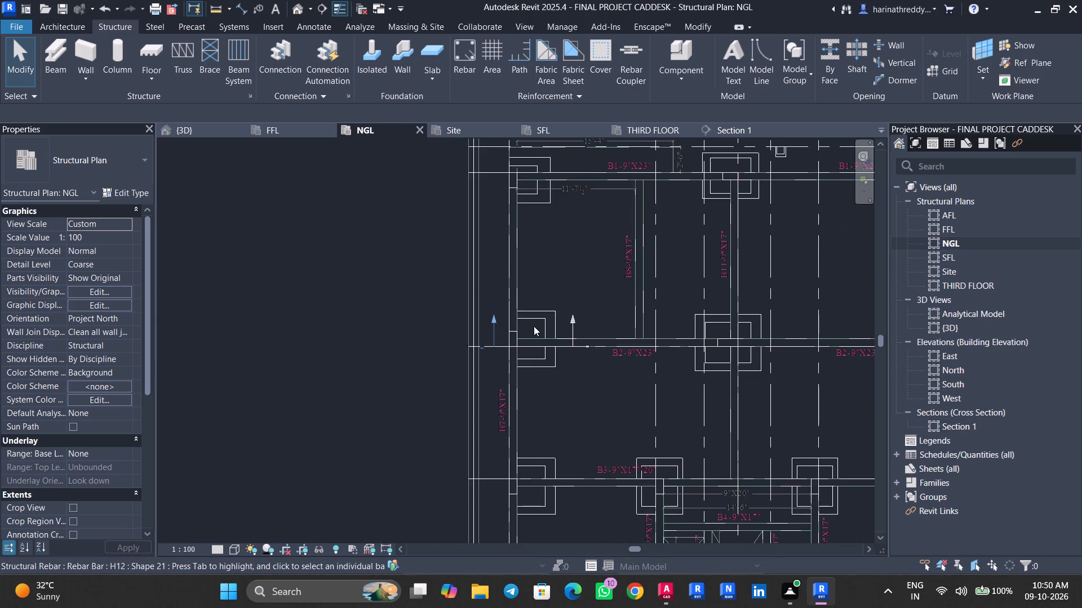
{"action": "key", "text": "Tab"}
{"action": "key", "text": "Tab"}
{"action": "left_click", "coordinate": [536, 321]}
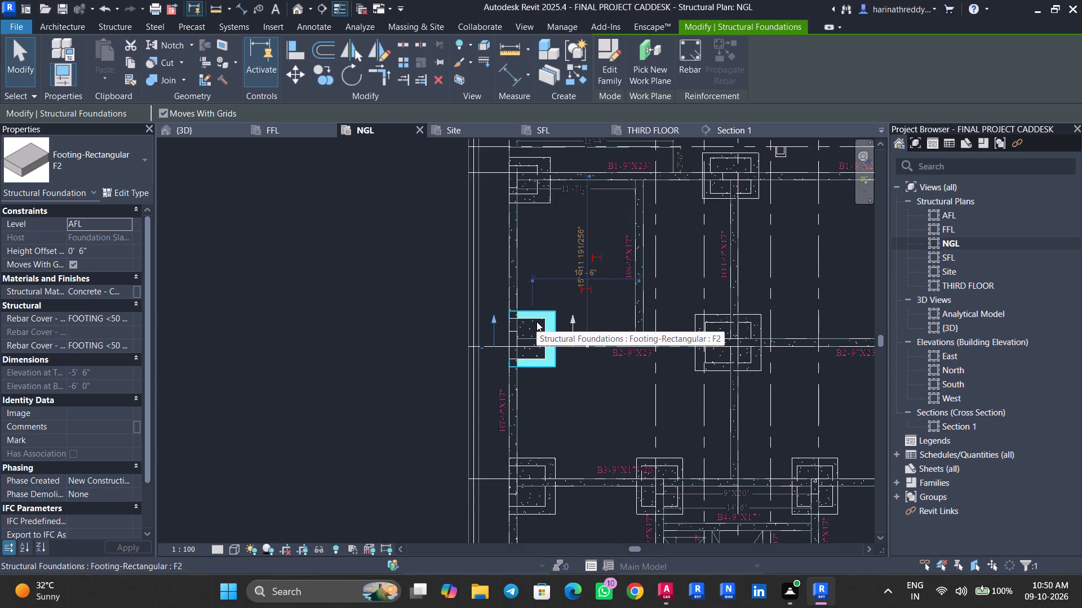
{"action": "key", "text": "Escape"}
{"action": "key", "text": "Escape"}
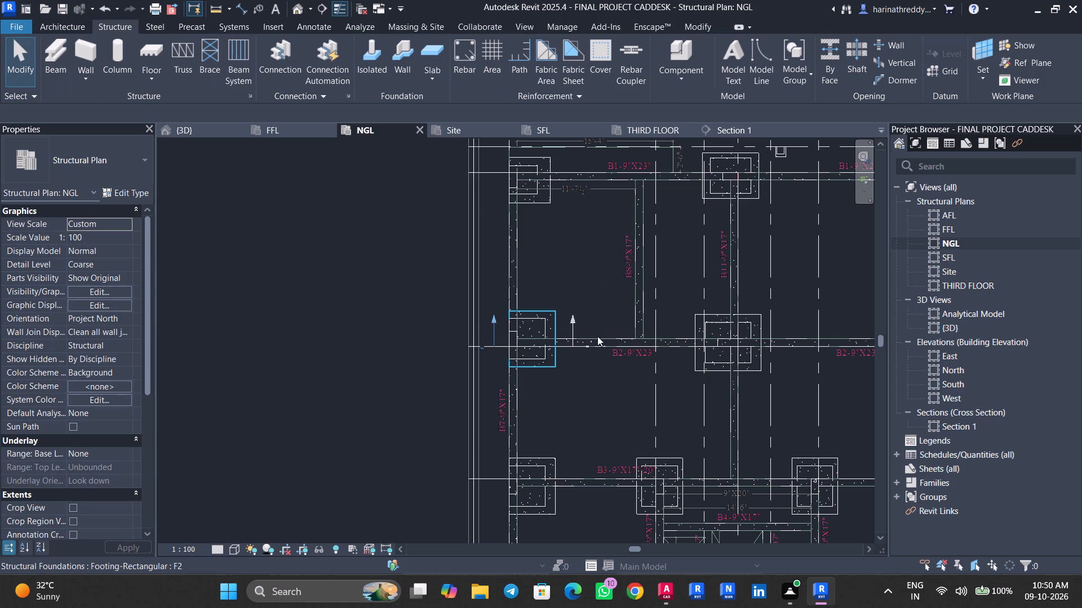
{"action": "key", "text": "Escape"}
Rename the Section 1 view as F2.
{"action": "left_click", "coordinate": [968, 427]}
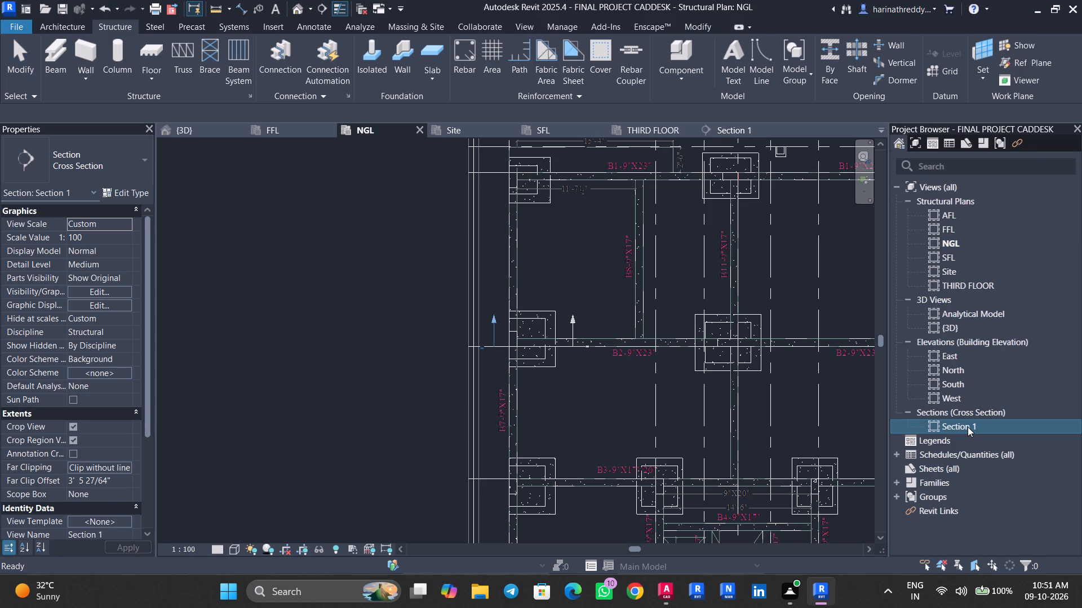
{"action": "right_click", "coordinate": [968, 427]}
{"action": "left_click", "coordinate": [943, 311]}
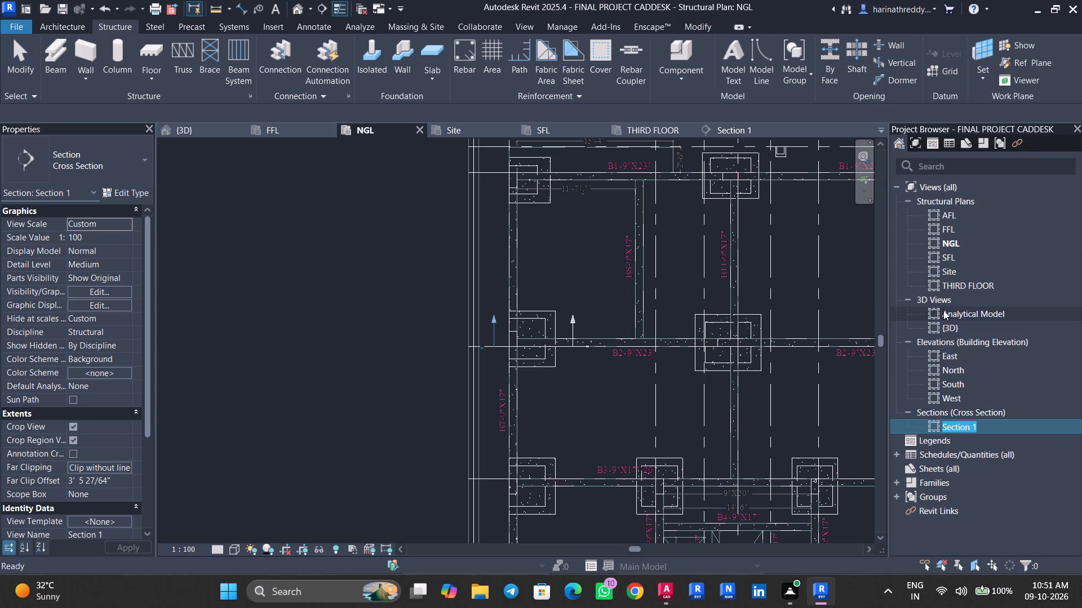
{"action": "type", "text": "F2"}
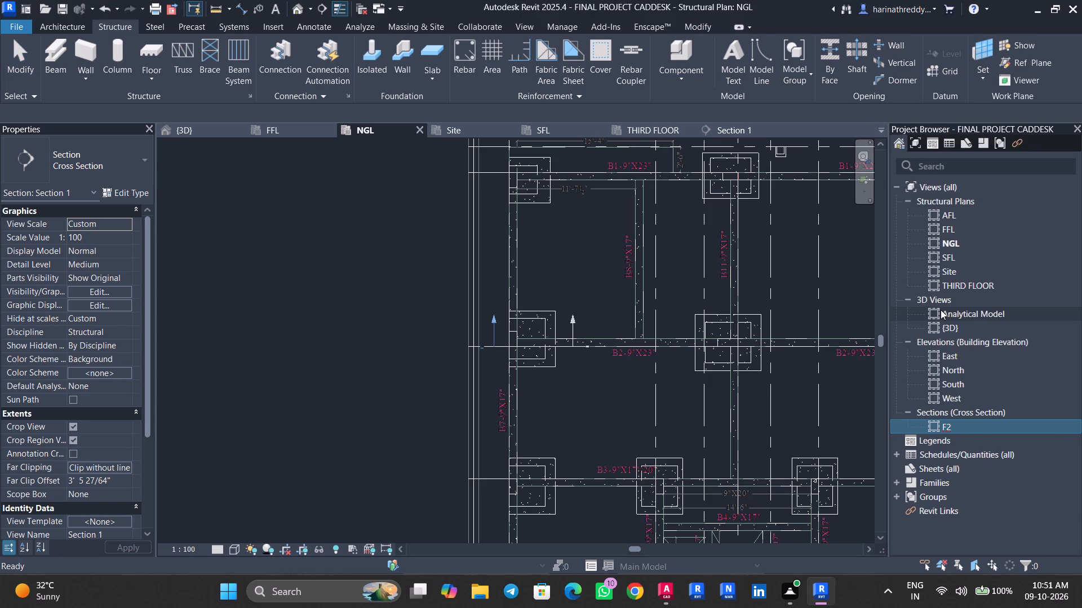
{"action": "key", "text": "space"}
{"action": "left_click", "coordinate": [403, 363]}
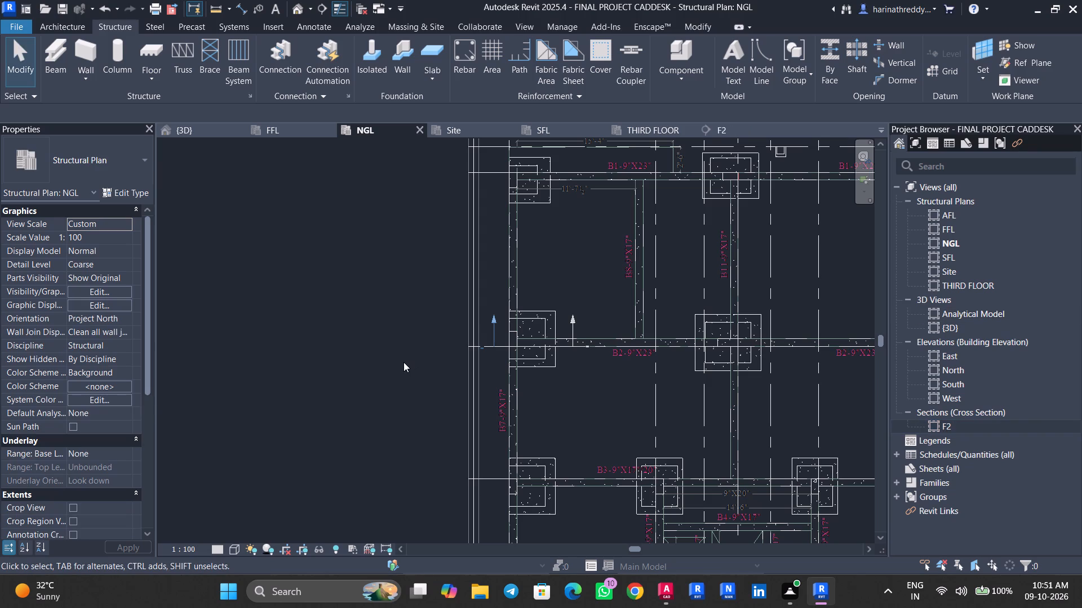
Save the project.
{"action": "key", "text": "ctrl+s"}
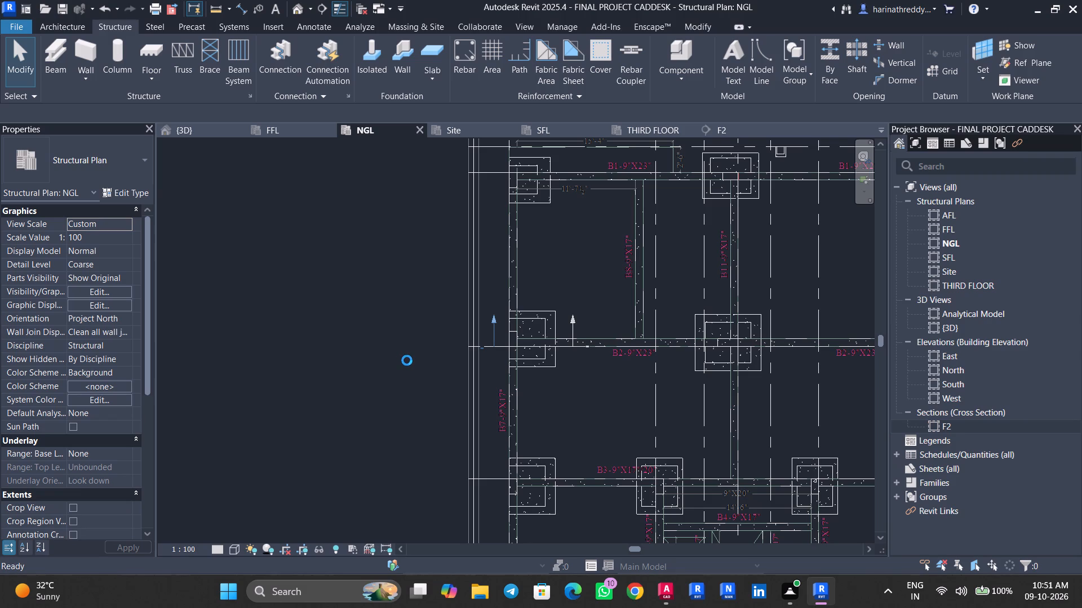
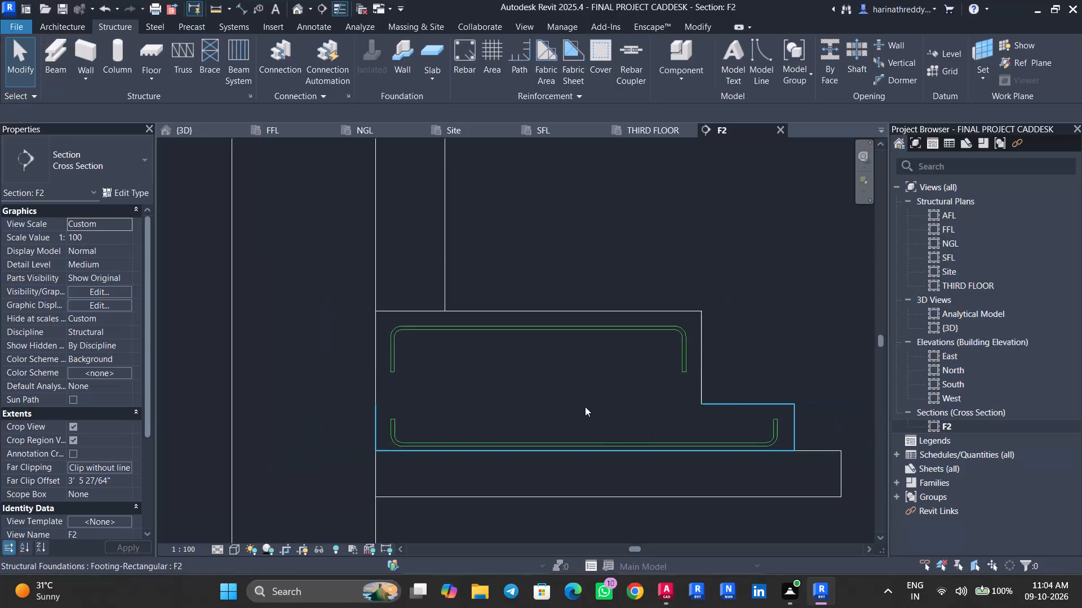
Start Rebar placement in the F2 section with H12 shape 00 on the current work plane, oriented perpendicular to cover.
{"action": "left_click", "coordinate": [664, 400]}
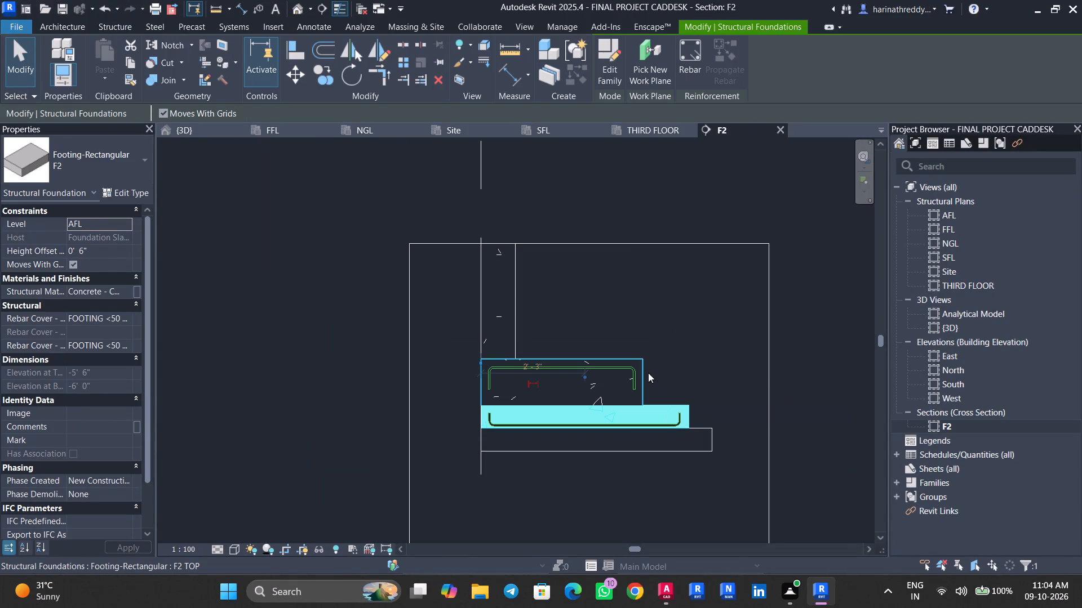
{"action": "left_click", "coordinate": [644, 359], "text": "ctrl"}
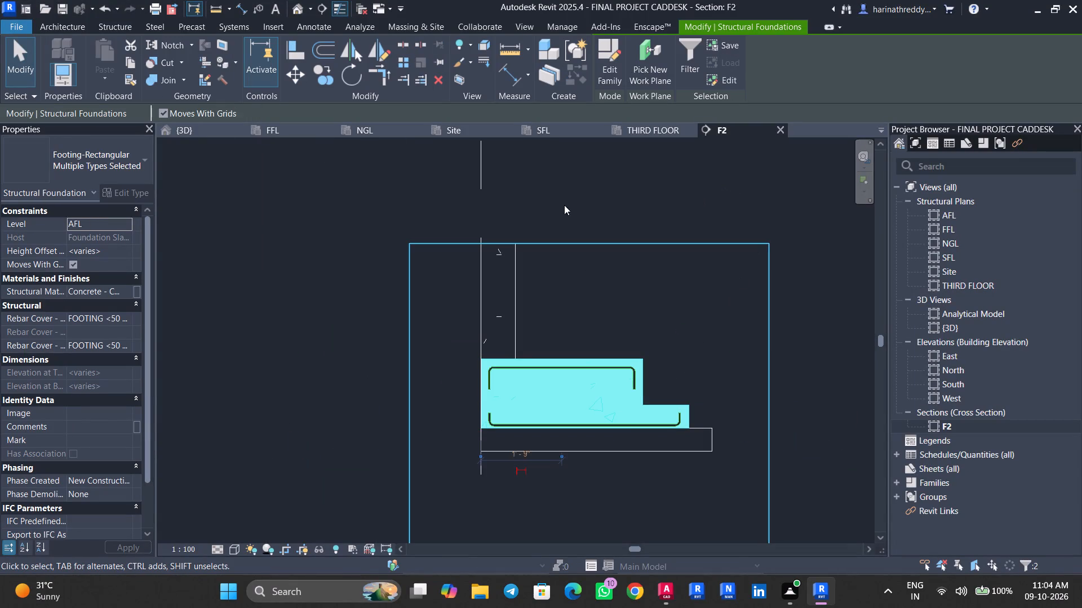
{"action": "left_click", "coordinate": [100, 29]}
{"action": "left_click", "coordinate": [471, 72]}
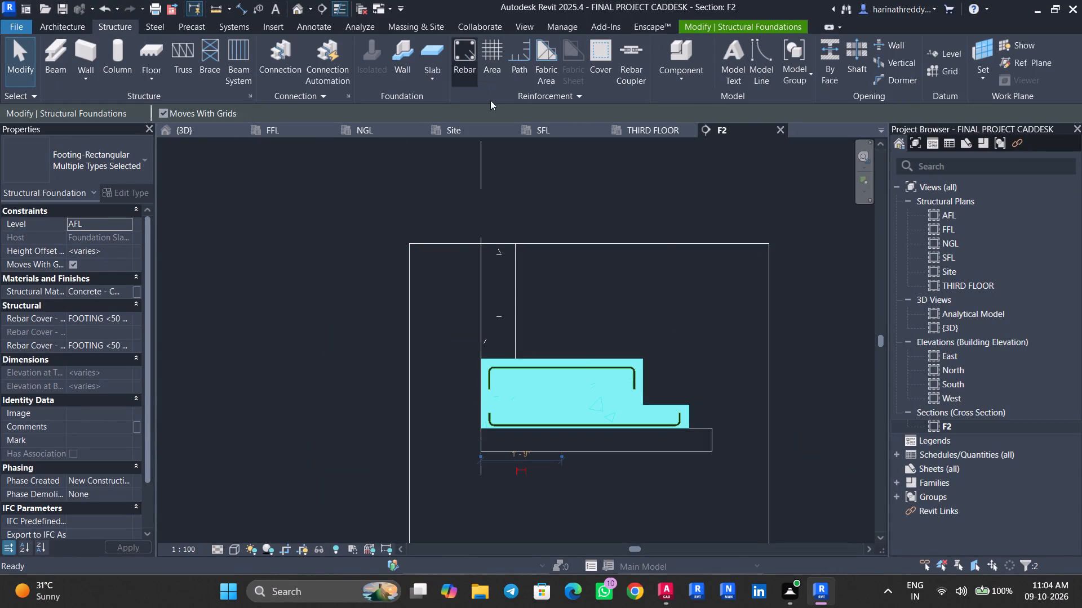
{"action": "scroll", "coordinate": [588, 402], "scroll_direction": "up", "scroll_amount": 3}
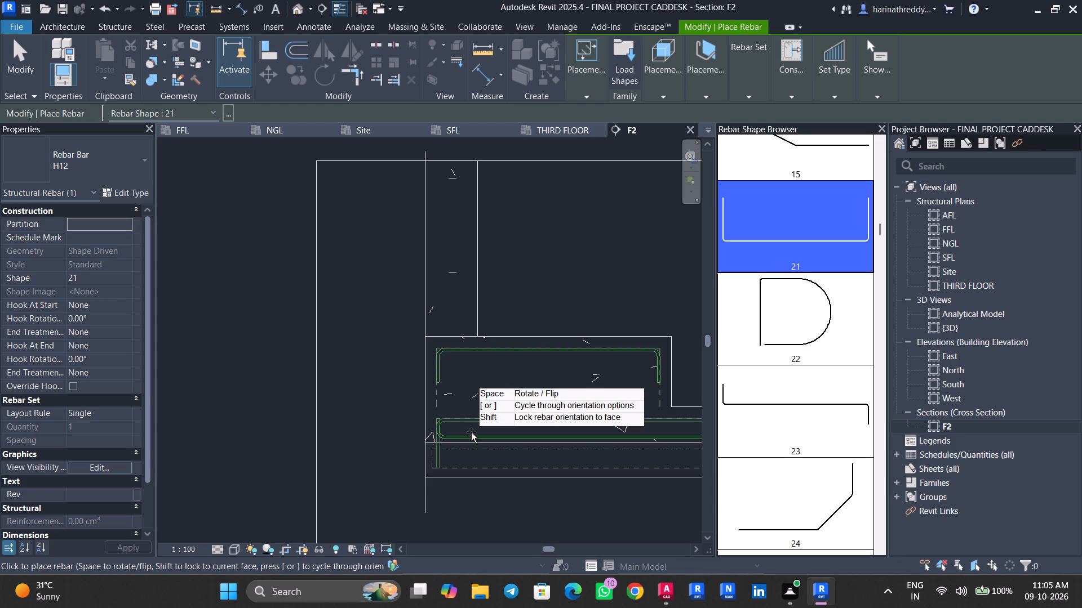
{"action": "scroll", "coordinate": [848, 360], "scroll_direction": "up", "scroll_amount": 1}
{"action": "scroll", "coordinate": [848, 360], "scroll_direction": "down", "scroll_amount": 1}
{"action": "scroll", "coordinate": [845, 357], "scroll_direction": "up", "scroll_amount": 2}
{"action": "scroll", "coordinate": [845, 355], "scroll_direction": "down", "scroll_amount": 1}
{"action": "scroll", "coordinate": [845, 354], "scroll_direction": "up", "scroll_amount": 8}
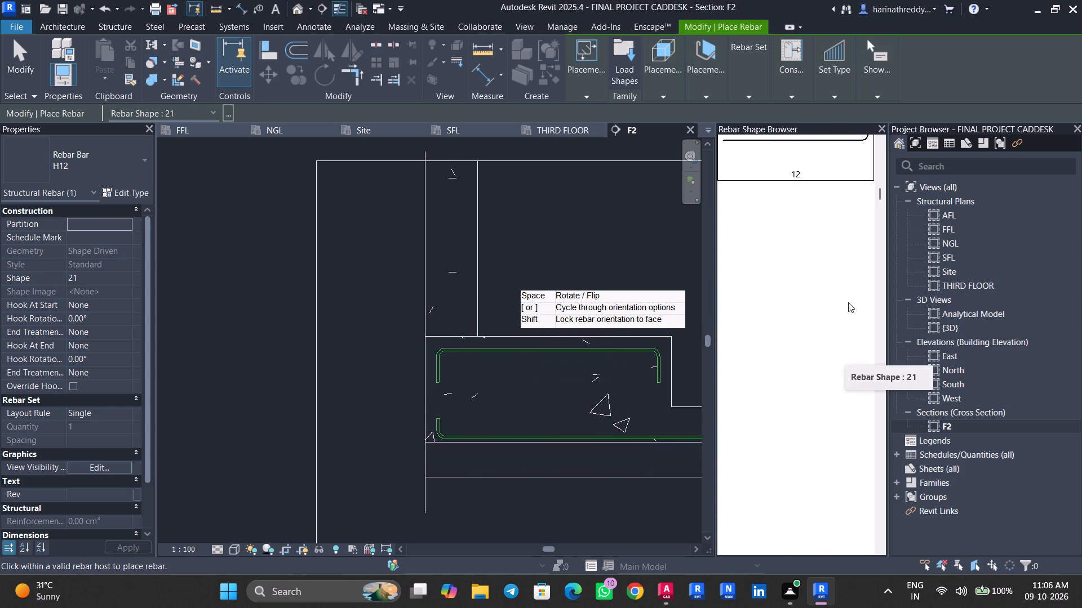
{"action": "scroll", "coordinate": [848, 302], "scroll_direction": "up", "scroll_amount": 6}
{"action": "left_click", "coordinate": [810, 186]}
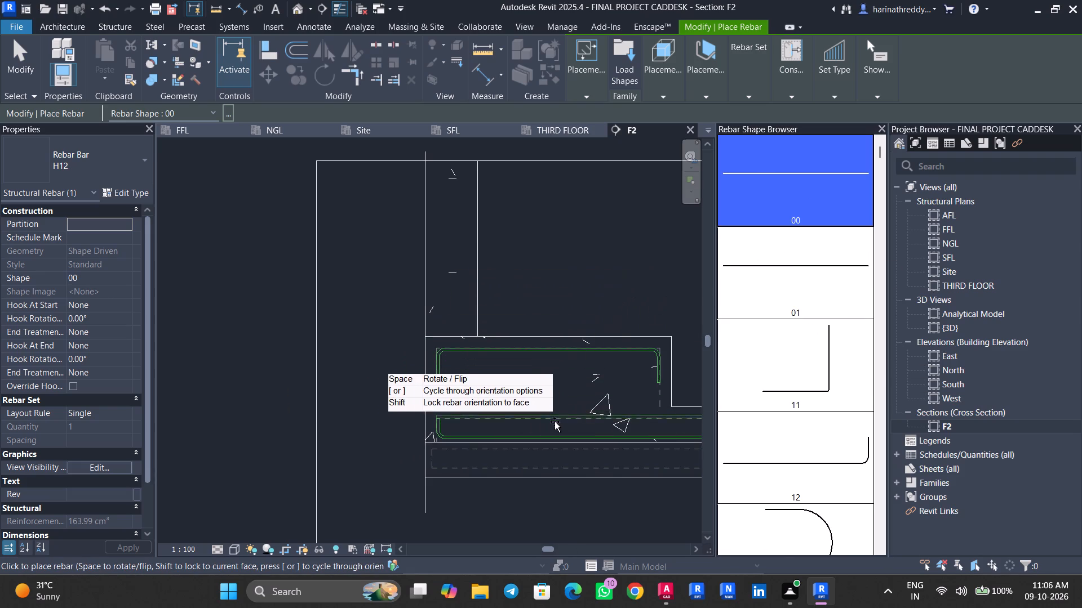
{"action": "scroll", "coordinate": [558, 424], "scroll_direction": "up", "scroll_amount": 5}
{"action": "middle_click_drag", "start_coordinate": [552, 418], "coordinate": [402, 366]}
{"action": "middle_click_drag", "start_coordinate": [387, 366], "coordinate": [344, 359]}
{"action": "left_click", "coordinate": [674, 75]}
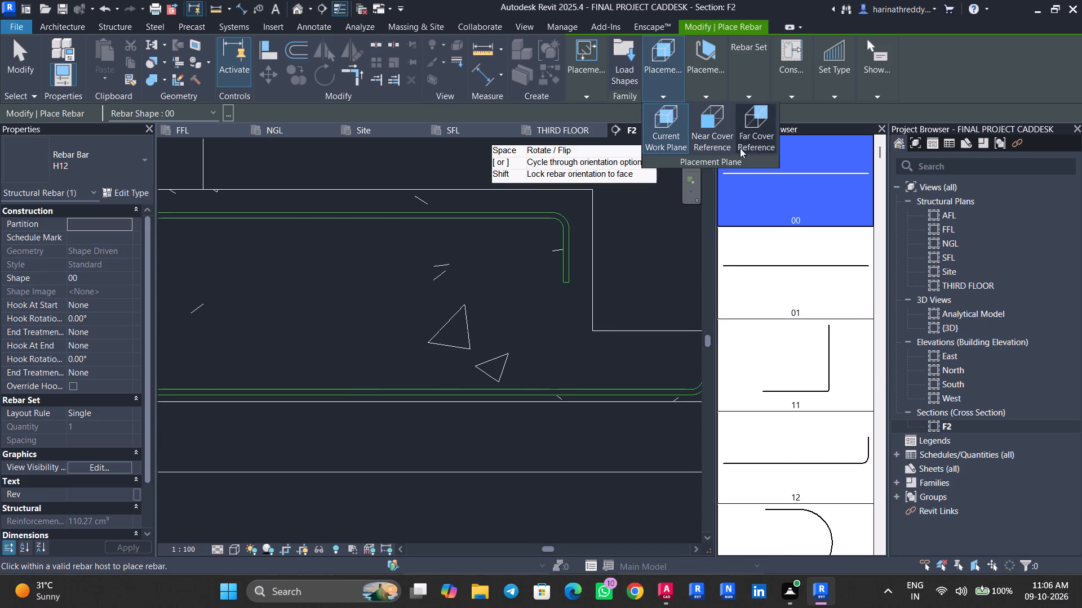
{"action": "left_click", "coordinate": [760, 147]}
{"action": "left_click", "coordinate": [656, 119]}
{"action": "left_click", "coordinate": [700, 85]}
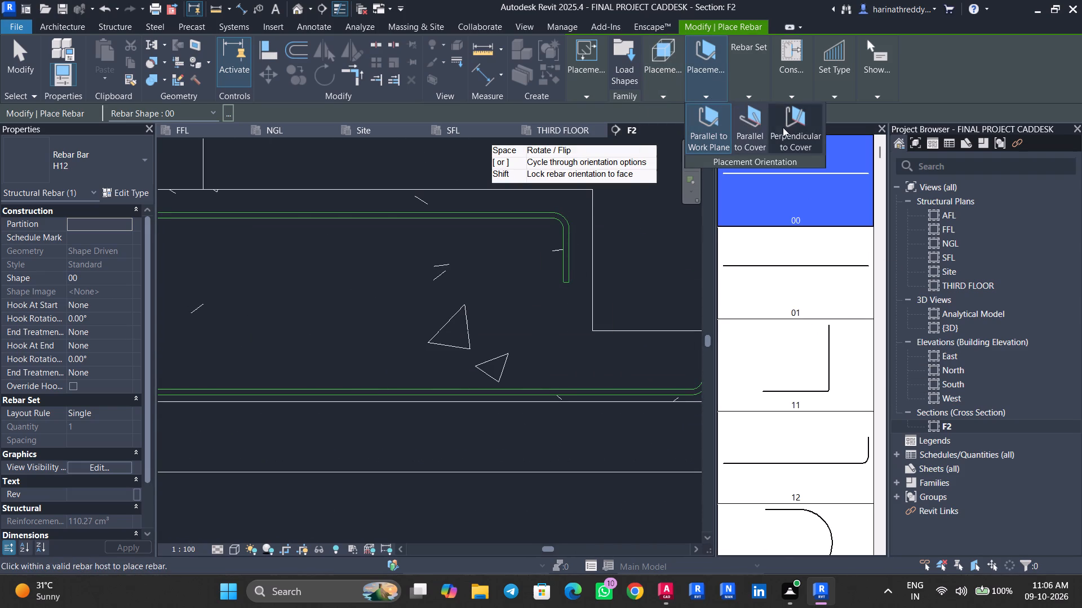
{"action": "left_click", "coordinate": [784, 127]}
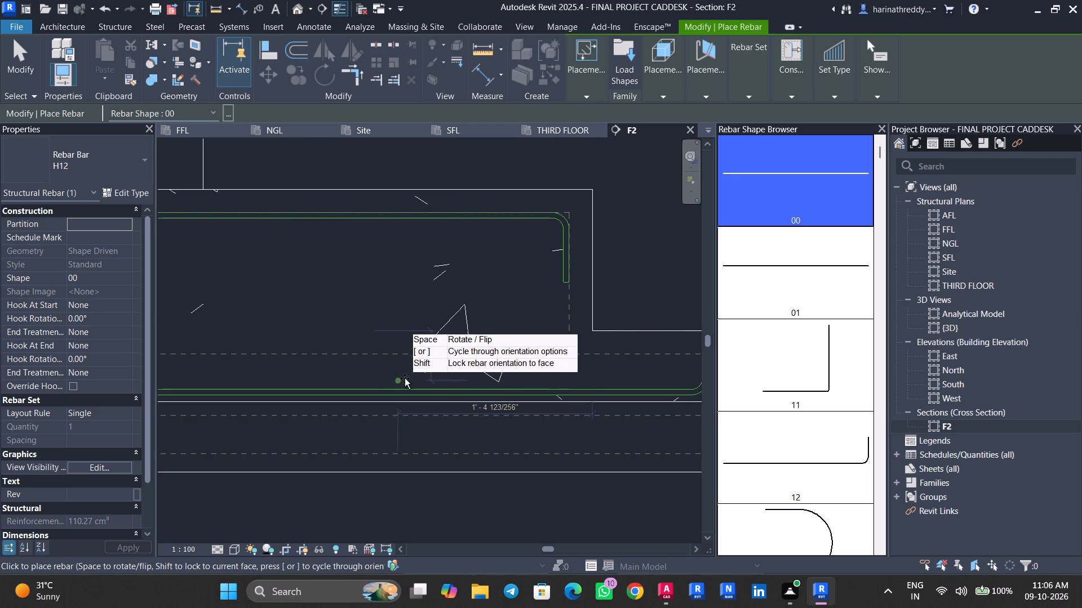
Place straight bar sets at 6" maximum spacing in the F2 footing, inside the bottom and top U-bars.
{"action": "left_click", "coordinate": [126, 412]}
{"action": "left_click", "coordinate": [85, 450]}
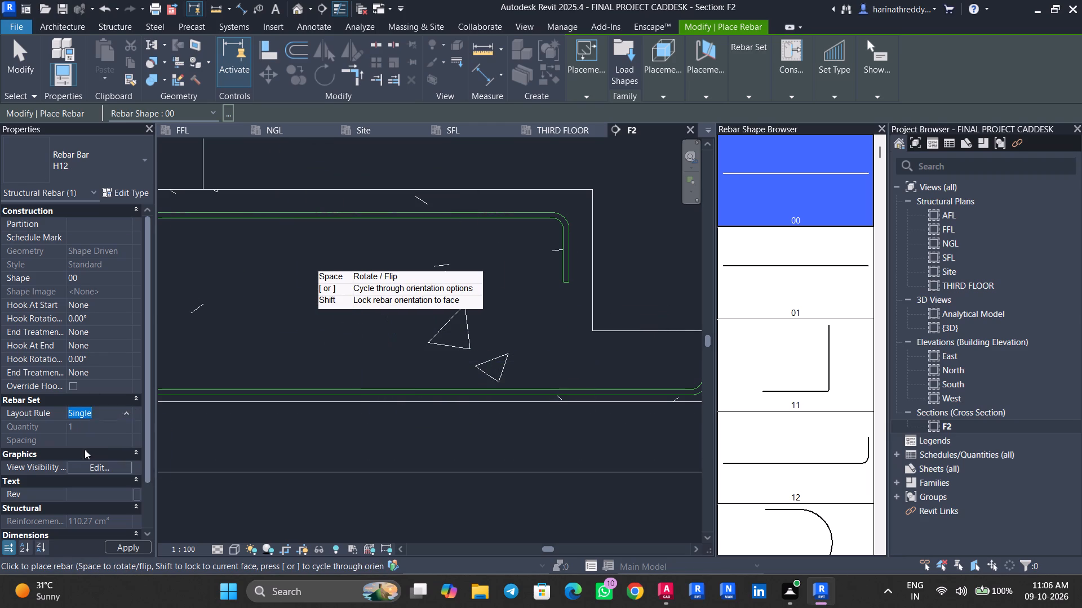
{"action": "left_click", "coordinate": [115, 442]}
{"action": "type", "text": "6\""}
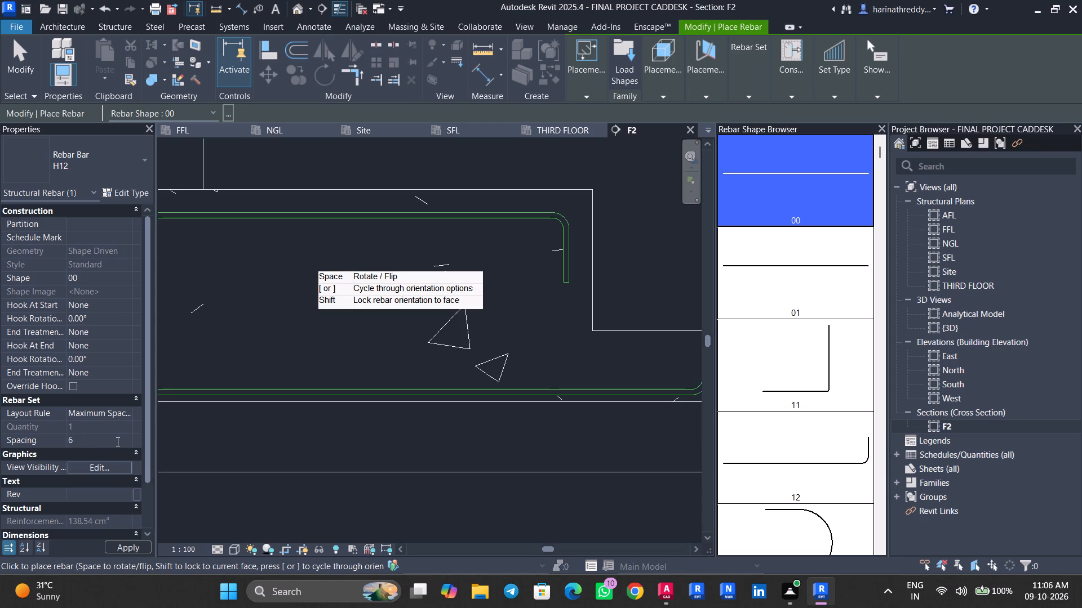
{"action": "key", "text": "Return"}
{"action": "scroll", "coordinate": [315, 361], "scroll_direction": "down", "scroll_amount": 5}
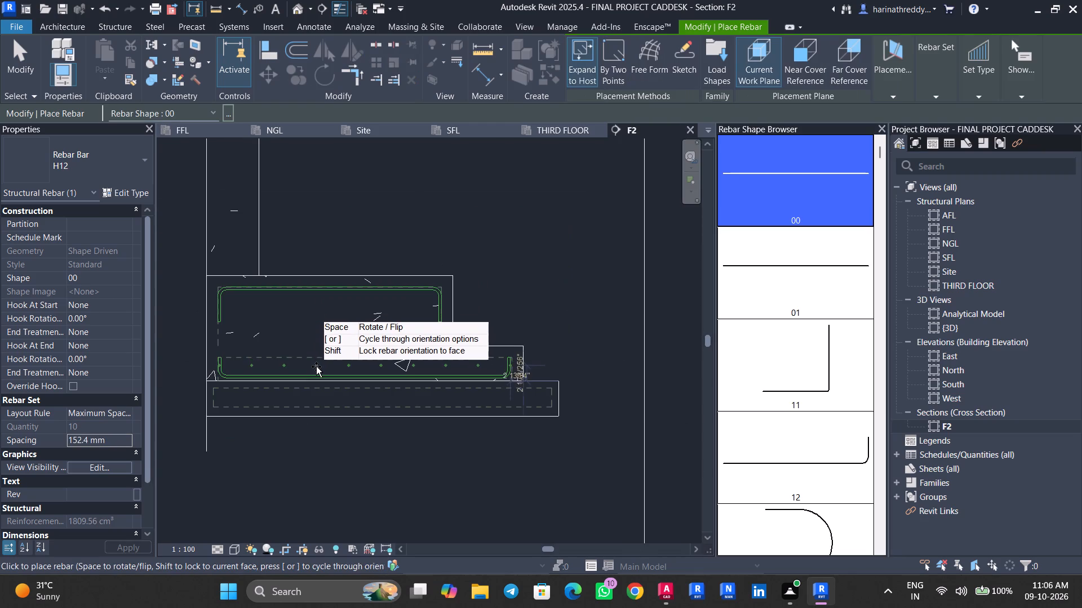
{"action": "scroll", "coordinate": [316, 366], "scroll_direction": "up", "scroll_amount": 6}
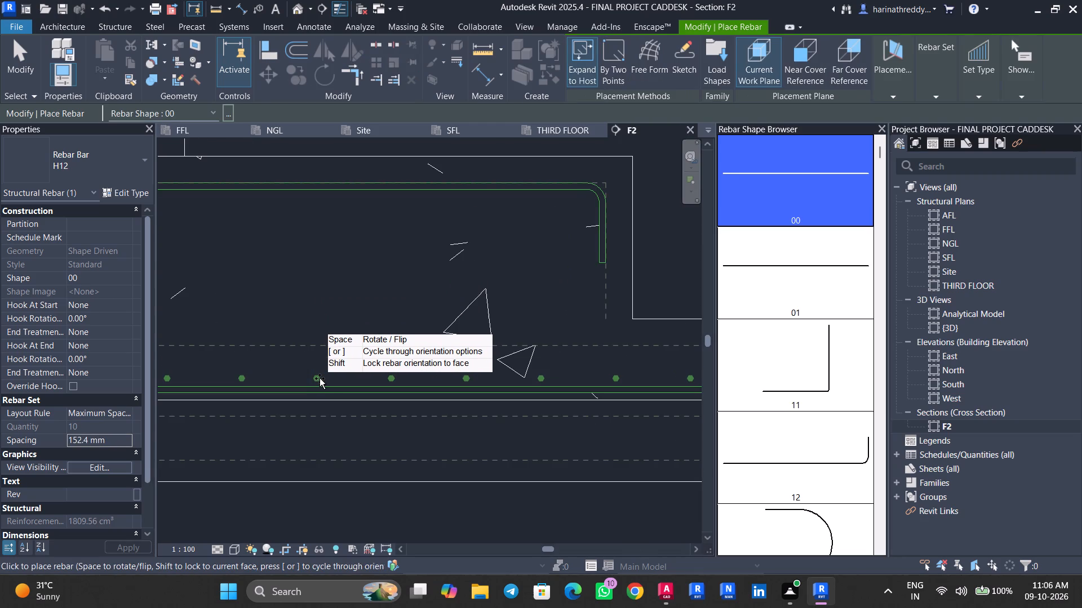
{"action": "left_click", "coordinate": [320, 378]}
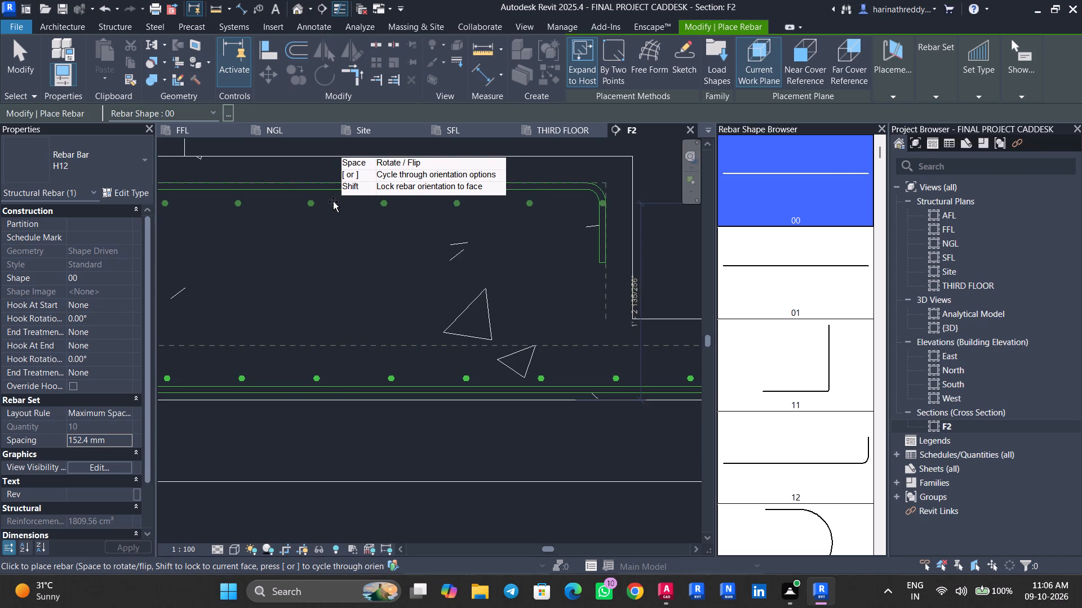
{"action": "left_click", "coordinate": [332, 198]}
{"action": "key", "text": "Escape"}
{"action": "key", "text": "Escape"}
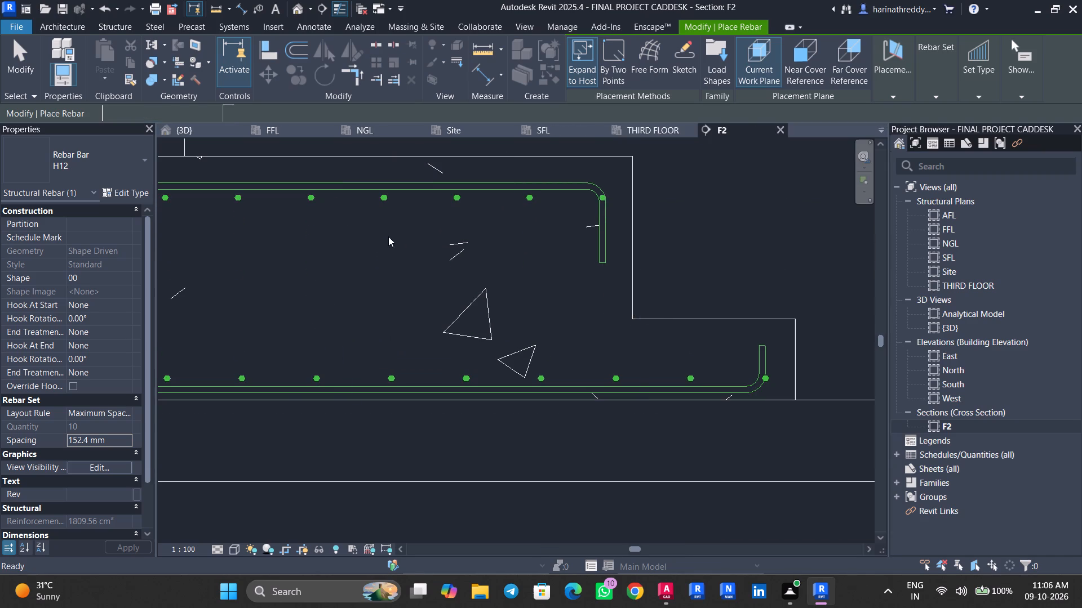
{"action": "key", "text": "Escape"}
Pull the first bar of the bottom straight set inward from the left-hand bend of the lower U-bar.
{"action": "scroll", "coordinate": [458, 269], "scroll_direction": "down", "scroll_amount": 4}
{"action": "middle_click_drag", "start_coordinate": [348, 278], "coordinate": [457, 289]}
{"action": "scroll", "coordinate": [338, 333], "scroll_direction": "up", "scroll_amount": 4}
{"action": "left_click", "coordinate": [449, 345]}
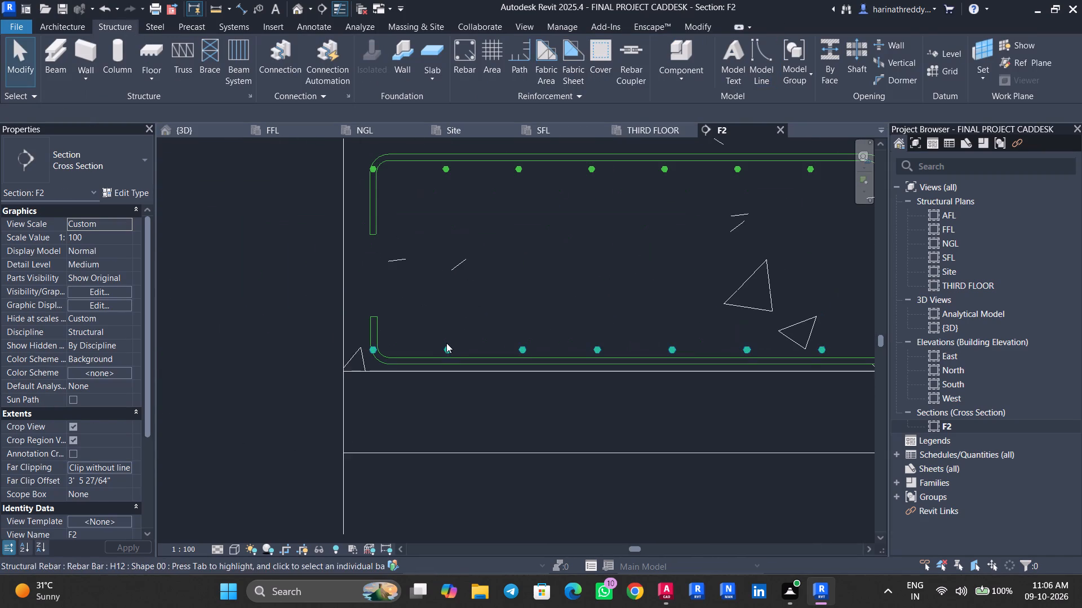
{"action": "scroll", "coordinate": [376, 346], "scroll_direction": "up", "scroll_amount": 16}
{"action": "left_click_drag", "start_coordinate": [340, 391], "coordinate": [363, 388]}
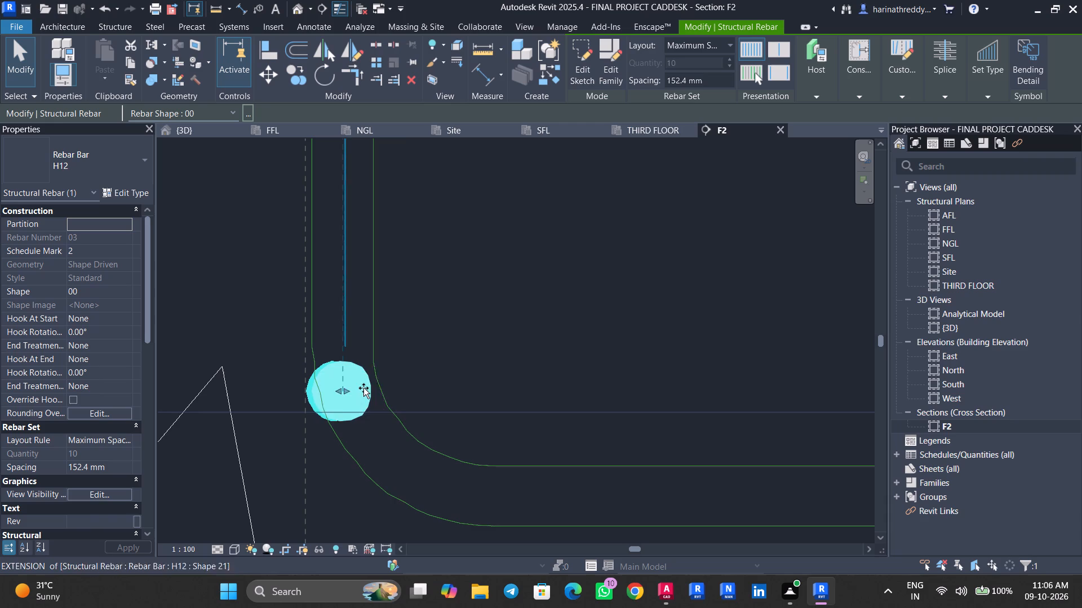
{"action": "left_click_drag", "start_coordinate": [363, 388], "coordinate": [419, 382]}
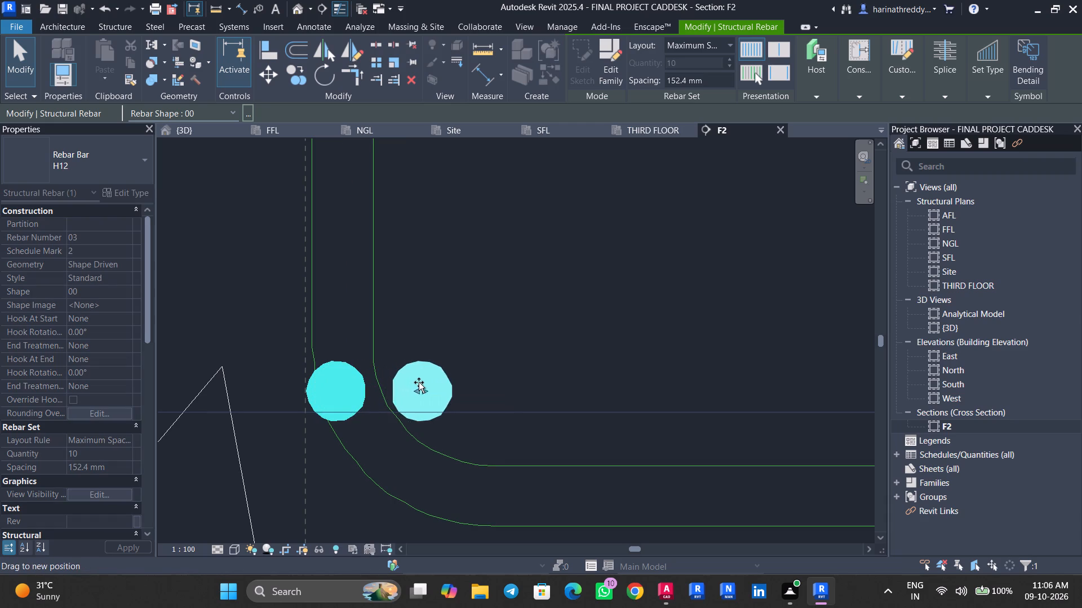
{"action": "left_click_drag", "start_coordinate": [419, 382], "coordinate": [417, 382]}
{"action": "key", "text": "Escape"}
Pull the first bar of the top straight set inside the left-hand bend of the upper U-bar.
{"action": "scroll", "coordinate": [481, 293], "scroll_direction": "down", "scroll_amount": 11}
{"action": "middle_click_drag", "start_coordinate": [490, 275], "coordinate": [486, 457]}
{"action": "middle_click_drag", "start_coordinate": [454, 369], "coordinate": [438, 435]}
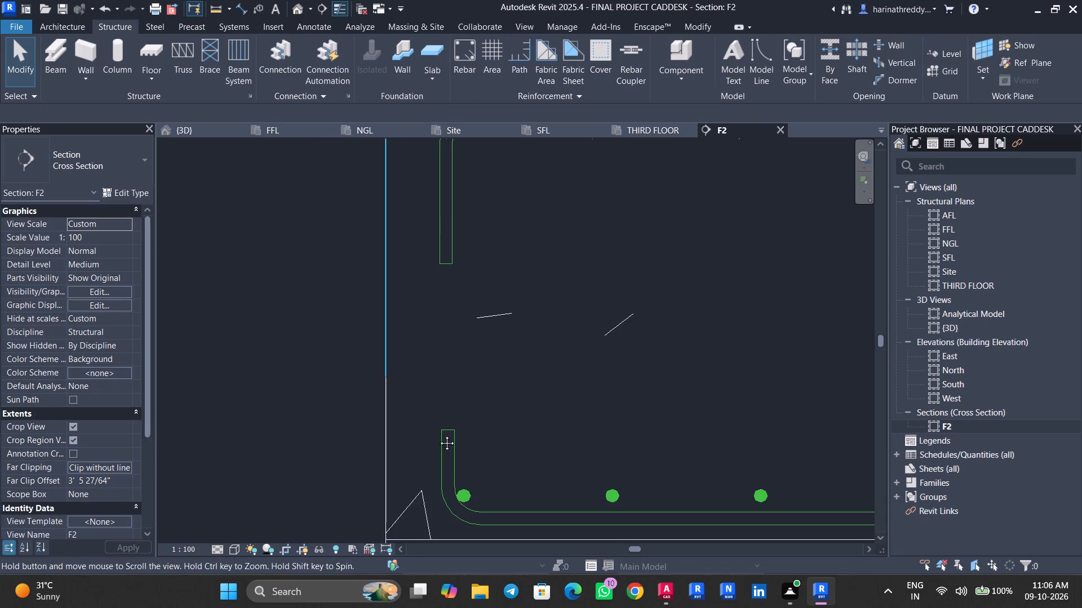
{"action": "middle_click_drag", "start_coordinate": [438, 435], "coordinate": [431, 512]}
{"action": "scroll", "coordinate": [423, 276], "scroll_direction": "up", "scroll_amount": 6}
{"action": "left_click", "coordinate": [425, 276]}
{"action": "scroll", "coordinate": [431, 278], "scroll_direction": "up", "scroll_amount": 2}
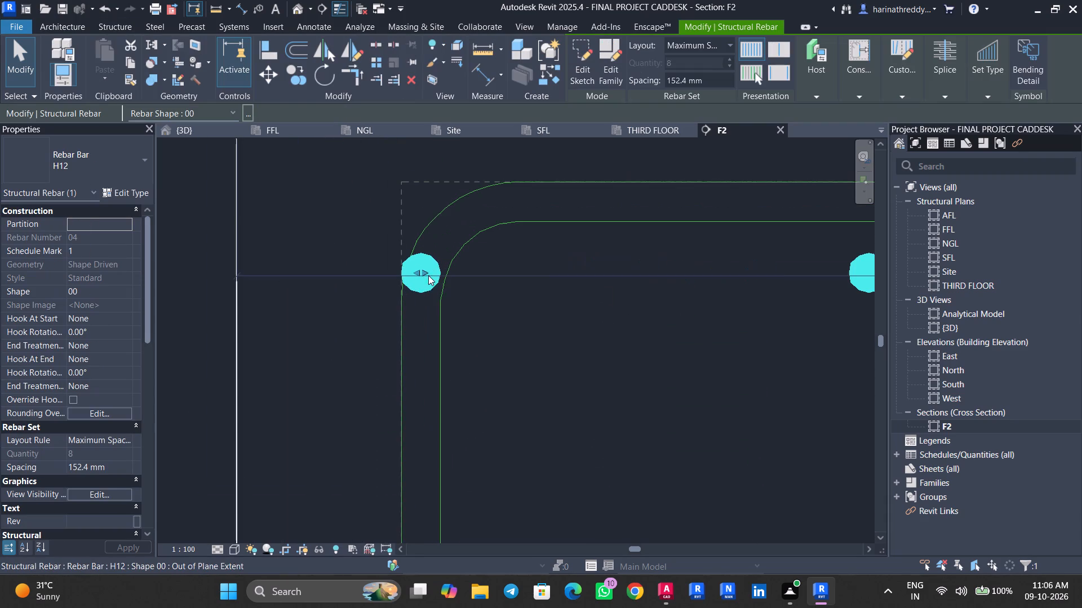
{"action": "left_click_drag", "start_coordinate": [425, 271], "coordinate": [472, 274]}
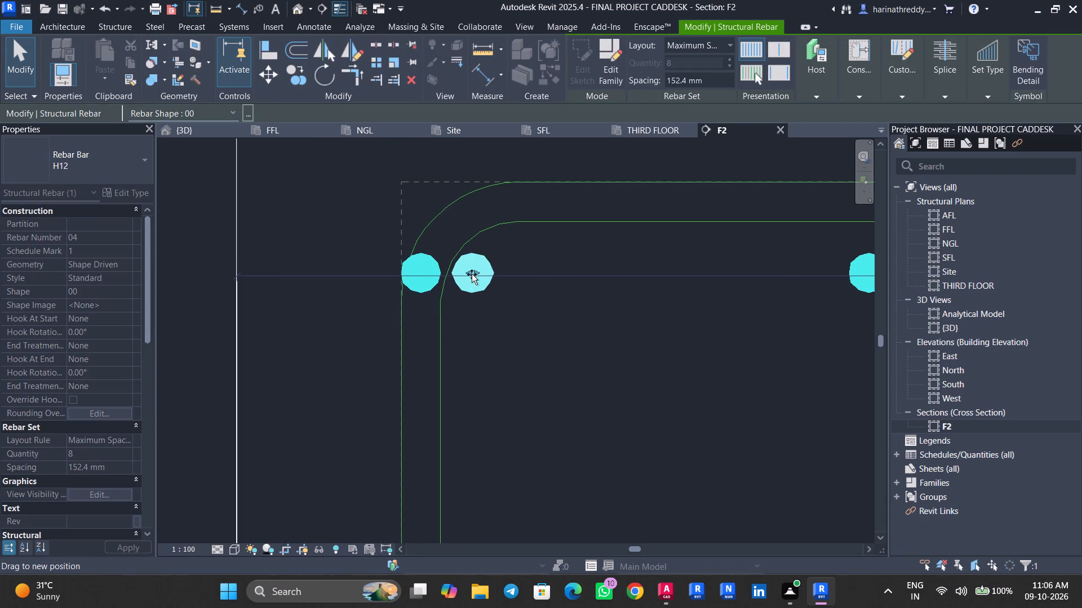
{"action": "left_click_drag", "start_coordinate": [472, 274], "coordinate": [470, 273]}
Pull the last bar of the top straight set inside the right-hand bend of the upper U-bar.
{"action": "scroll", "coordinate": [548, 311], "scroll_direction": "up", "scroll_amount": 1}
{"action": "scroll", "coordinate": [548, 311], "scroll_direction": "down", "scroll_amount": 10}
{"action": "middle_click_drag", "start_coordinate": [608, 339], "coordinate": [256, 342]}
{"action": "middle_click_drag", "start_coordinate": [667, 389], "coordinate": [629, 390]}
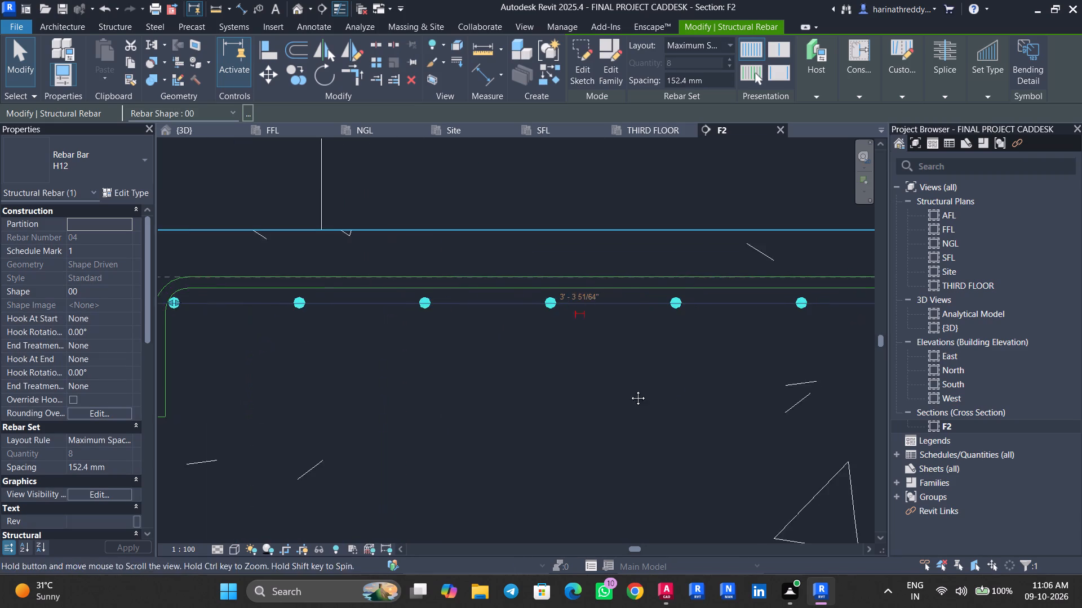
{"action": "middle_click_drag", "start_coordinate": [629, 390], "coordinate": [368, 390]}
{"action": "scroll", "coordinate": [655, 385], "scroll_direction": "up", "scroll_amount": 1}
{"action": "middle_click_drag", "start_coordinate": [655, 387], "coordinate": [509, 397]}
{"action": "scroll", "coordinate": [641, 297], "scroll_direction": "up", "scroll_amount": 6}
{"action": "scroll", "coordinate": [598, 302], "scroll_direction": "down", "scroll_amount": 1}
{"action": "scroll", "coordinate": [598, 302], "scroll_direction": "up", "scroll_amount": 4}
{"action": "left_click_drag", "start_coordinate": [610, 309], "coordinate": [563, 312]}
{"action": "key", "text": "Escape"}
{"action": "key", "text": "Escape"}
Pull the last bar of the bottom straight set inward from the right-hand bend of the lower U-bar.
{"action": "scroll", "coordinate": [537, 341], "scroll_direction": "down", "scroll_amount": 13}
{"action": "middle_click_drag", "start_coordinate": [516, 418], "coordinate": [595, 215]}
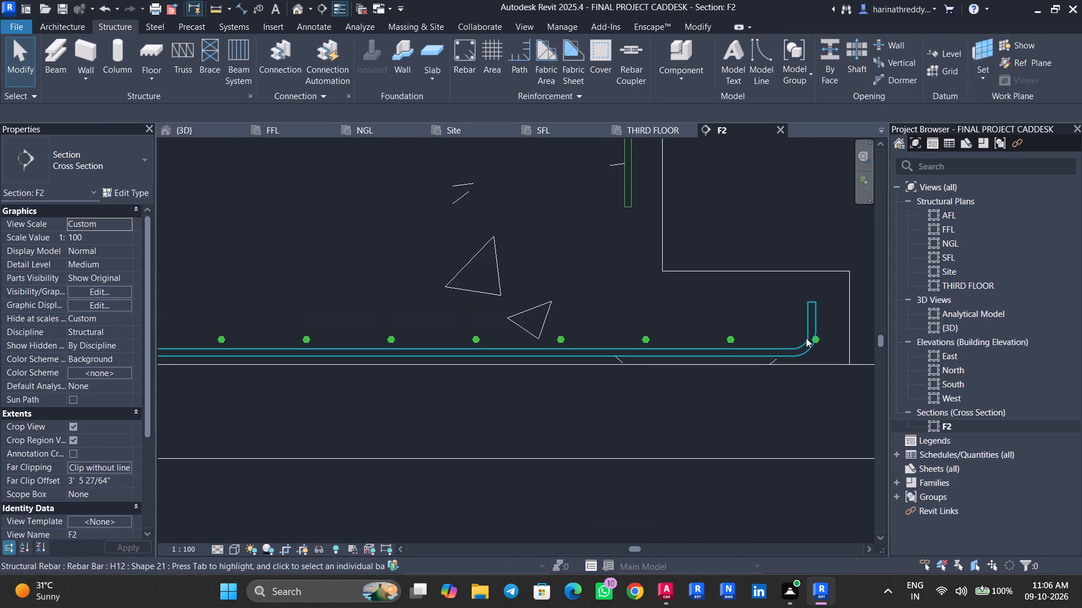
{"action": "scroll", "coordinate": [805, 339], "scroll_direction": "up", "scroll_amount": 9}
{"action": "scroll", "coordinate": [821, 340], "scroll_direction": "down", "scroll_amount": 1}
{"action": "scroll", "coordinate": [823, 340], "scroll_direction": "up", "scroll_amount": 1}
{"action": "left_click", "coordinate": [845, 345]}
{"action": "scroll", "coordinate": [716, 352], "scroll_direction": "up", "scroll_amount": 3}
{"action": "scroll", "coordinate": [797, 363], "scroll_direction": "up", "scroll_amount": 1}
{"action": "middle_click_drag", "start_coordinate": [781, 361], "coordinate": [621, 390]}
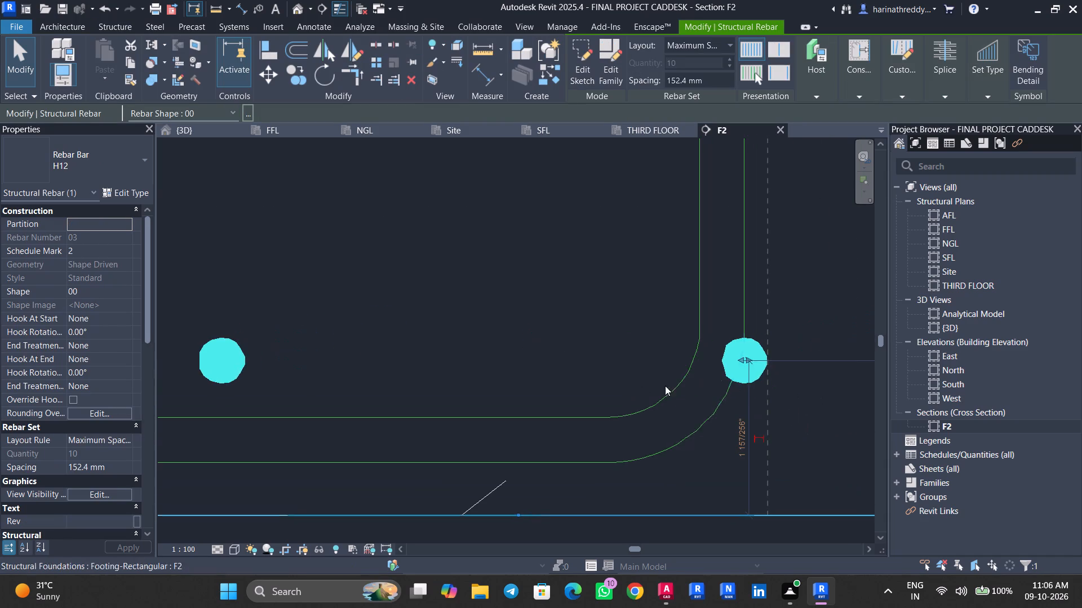
{"action": "left_click_drag", "start_coordinate": [746, 360], "coordinate": [668, 363]}
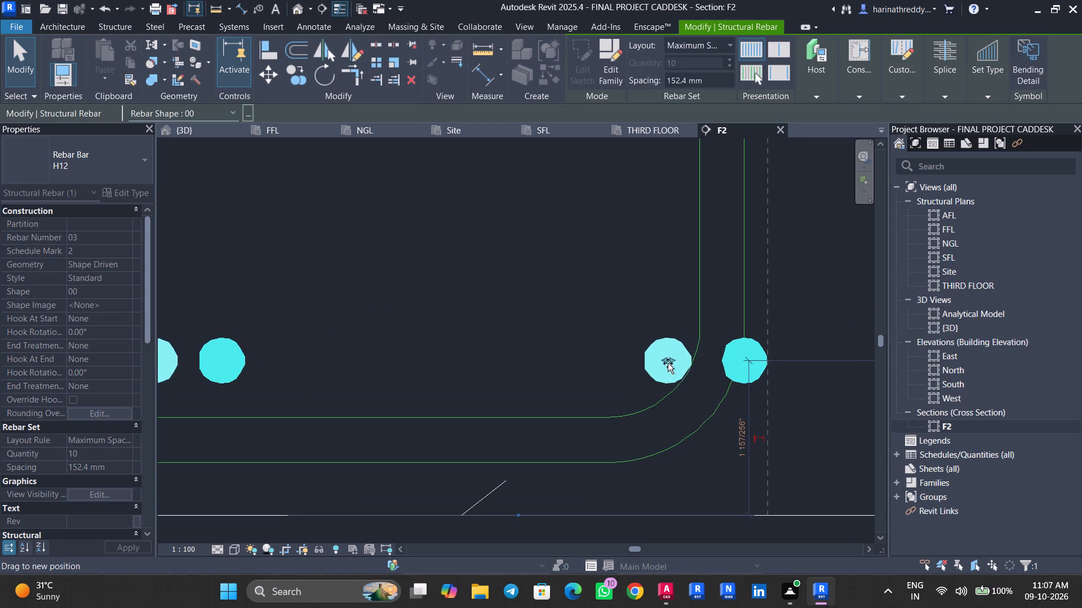
{"action": "left_click_drag", "start_coordinate": [668, 363], "coordinate": [666, 361]}
{"action": "key", "text": "Escape"}
{"action": "key", "text": "Escape"}
Nudge the bottom straight bar set down until it rests on the lower U-bar.
{"action": "scroll", "coordinate": [525, 332], "scroll_direction": "down", "scroll_amount": 2}
{"action": "scroll", "coordinate": [525, 332], "scroll_direction": "up", "scroll_amount": 1}
{"action": "scroll", "coordinate": [525, 332], "scroll_direction": "down", "scroll_amount": 6}
{"action": "middle_click_drag", "start_coordinate": [516, 331], "coordinate": [717, 350]}
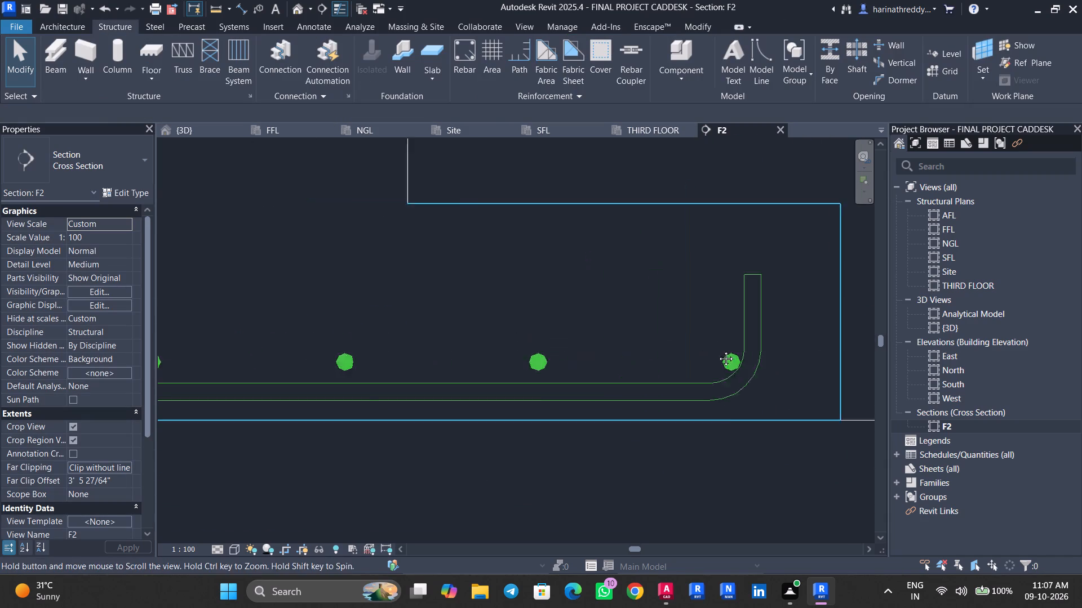
{"action": "middle_click_drag", "start_coordinate": [717, 350], "coordinate": [740, 350]}
{"action": "middle_click_drag", "start_coordinate": [509, 348], "coordinate": [773, 298]}
{"action": "left_click", "coordinate": [485, 311]}
{"action": "scroll", "coordinate": [490, 314], "scroll_direction": "up", "scroll_amount": 9}
{"action": "key", "text": "Escape"}
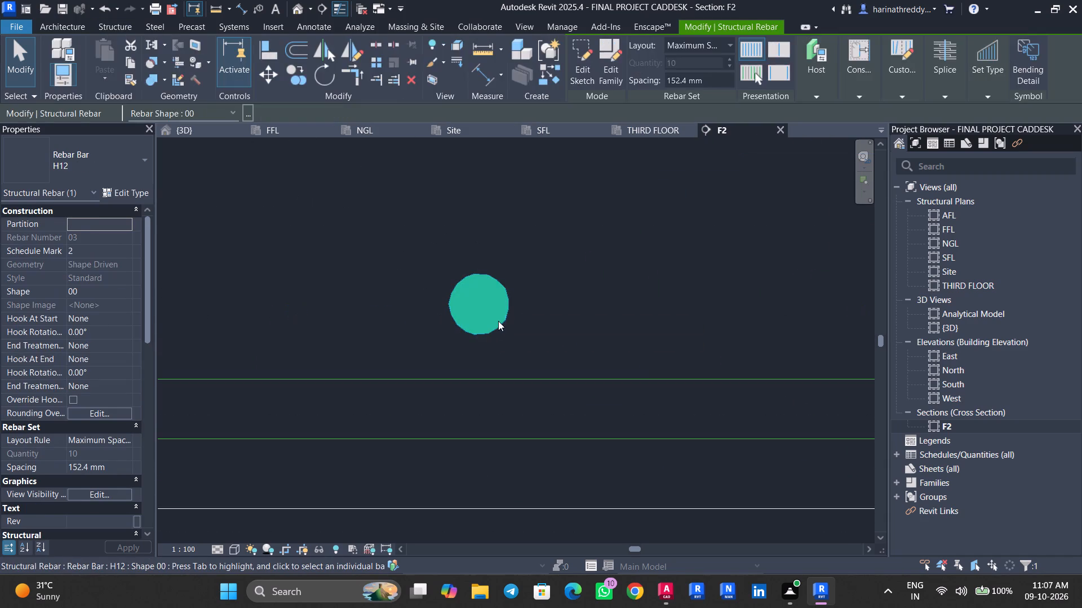
{"action": "left_click", "coordinate": [498, 324]}
{"action": "key", "text": "Down"}
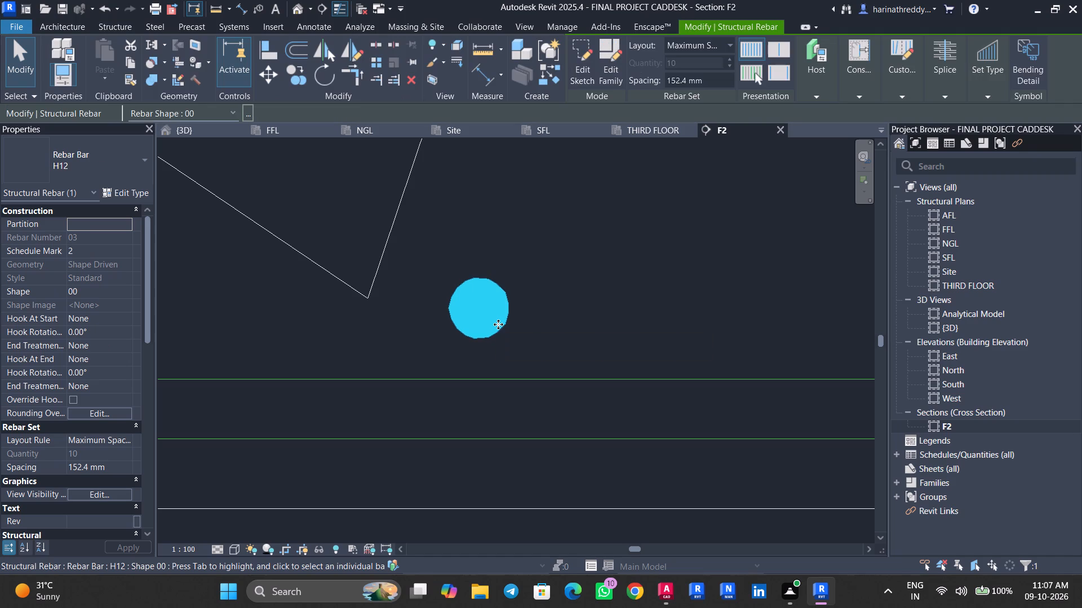
{"action": "key", "text": "Down"}
{"action": "key", "text": "Down"}
{"action": "key", "text": "Down"}
{"action": "key", "text": "Down"}
{"action": "key", "text": "Down"}
{"action": "key", "text": "Down"}
{"action": "key", "text": "Down"}
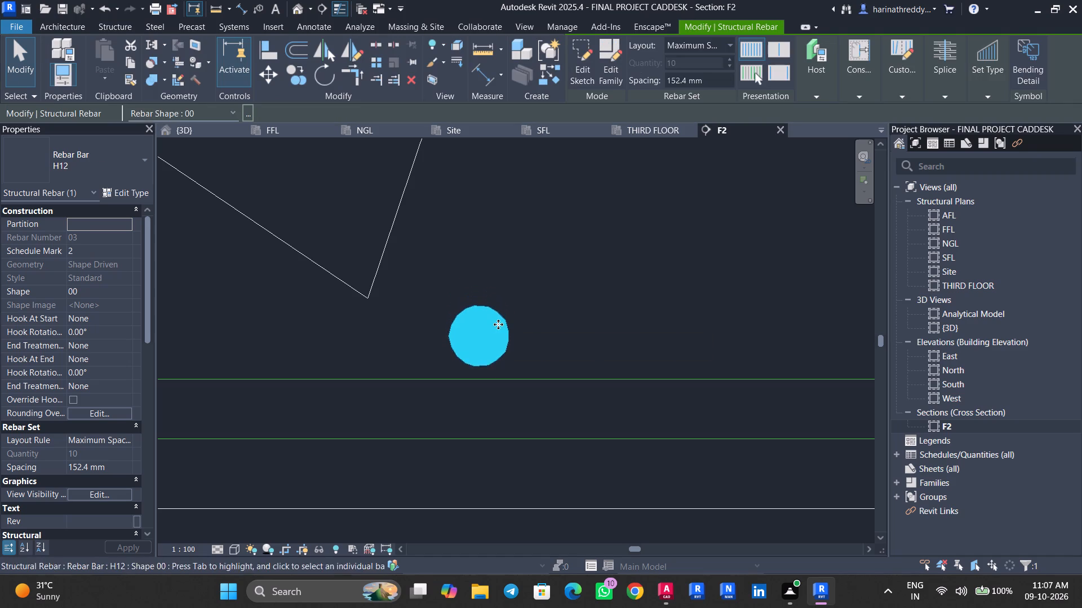
{"action": "key", "text": "Down"}
{"action": "key", "text": "Down"}
{"action": "key", "text": "Down"}
{"action": "key", "text": "Escape"}
{"action": "key", "text": "Escape"}
Pull the first bar of the lowered bottom set further inward to clear the left-hand bend of the lower U-bar.
{"action": "scroll", "coordinate": [473, 240], "scroll_direction": "up", "scroll_amount": 1}
{"action": "scroll", "coordinate": [473, 240], "scroll_direction": "down", "scroll_amount": 5}
{"action": "scroll", "coordinate": [473, 240], "scroll_direction": "up", "scroll_amount": 1}
{"action": "scroll", "coordinate": [473, 240], "scroll_direction": "down", "scroll_amount": 6}
{"action": "scroll", "coordinate": [470, 244], "scroll_direction": "up", "scroll_amount": 1}
{"action": "scroll", "coordinate": [463, 251], "scroll_direction": "down", "scroll_amount": 1}
{"action": "scroll", "coordinate": [463, 251], "scroll_direction": "up", "scroll_amount": 1}
{"action": "scroll", "coordinate": [463, 251], "scroll_direction": "down", "scroll_amount": 2}
{"action": "middle_click_drag", "start_coordinate": [405, 204], "coordinate": [685, 259]}
{"action": "middle_click_drag", "start_coordinate": [393, 271], "coordinate": [767, 269]}
{"action": "middle_click_drag", "start_coordinate": [300, 272], "coordinate": [645, 267]}
{"action": "middle_click_drag", "start_coordinate": [280, 271], "coordinate": [359, 275]}
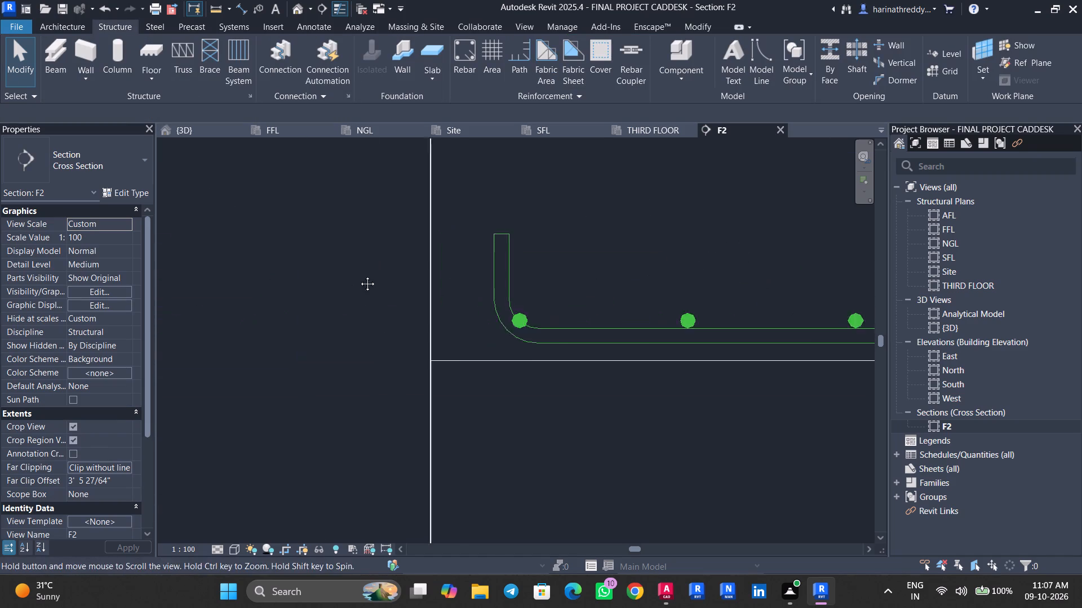
{"action": "middle_click_drag", "start_coordinate": [359, 275], "coordinate": [363, 275]}
{"action": "scroll", "coordinate": [498, 315], "scroll_direction": "up", "scroll_amount": 10}
{"action": "left_click", "coordinate": [615, 319]}
{"action": "scroll", "coordinate": [648, 325], "scroll_direction": "up", "scroll_amount": 2}
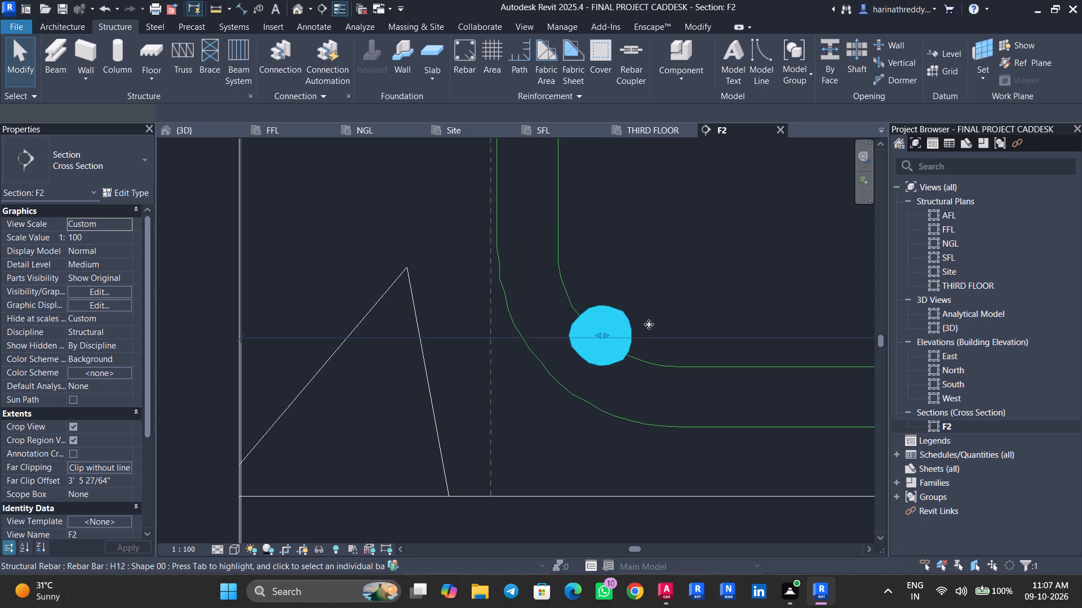
{"action": "scroll", "coordinate": [649, 324], "scroll_direction": "up", "scroll_amount": 1}
{"action": "middle_click_drag", "start_coordinate": [667, 321], "coordinate": [496, 319]}
{"action": "left_click_drag", "start_coordinate": [414, 338], "coordinate": [443, 340]}
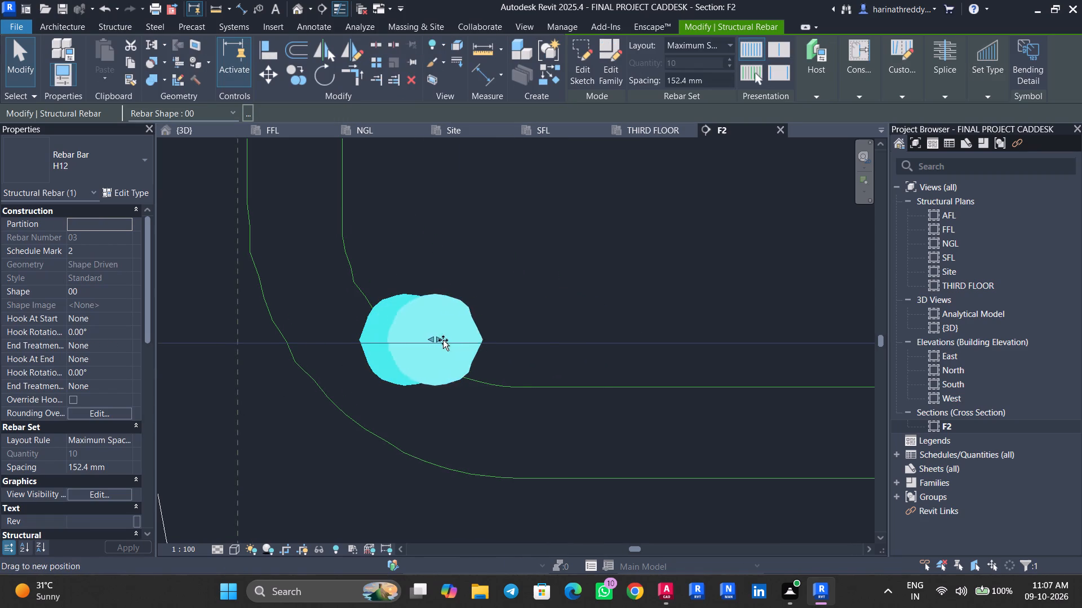
{"action": "left_click_drag", "start_coordinate": [443, 340], "coordinate": [500, 332]}
{"action": "key", "text": "Escape"}
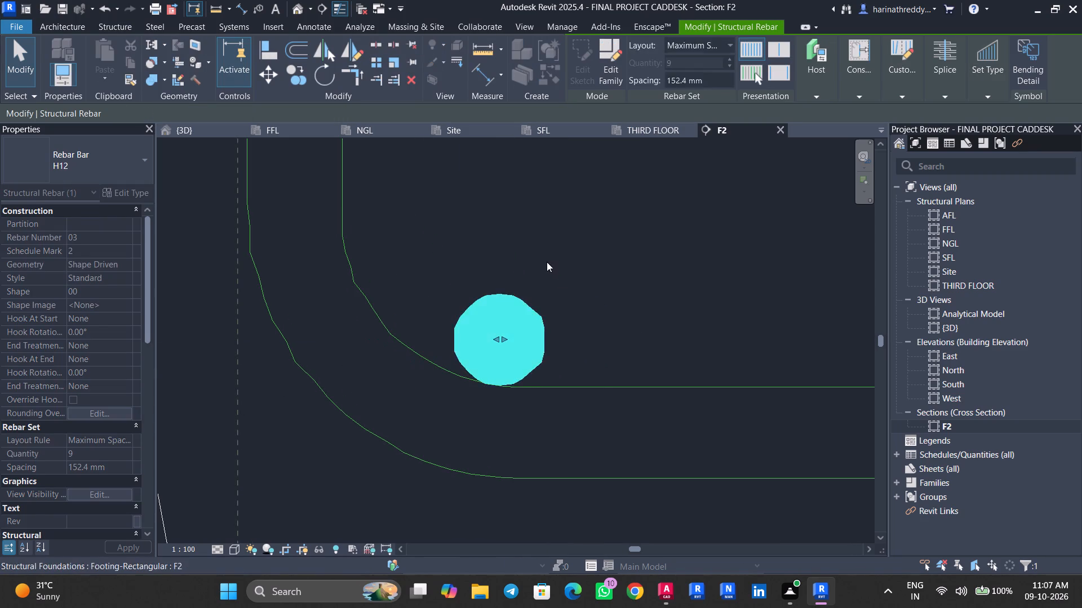
{"action": "key", "text": "Escape"}
Pull the last bar of the bottom straight set further inward to clear the right-hand bend of the lower U-bar.
{"action": "scroll", "coordinate": [536, 252], "scroll_direction": "down", "scroll_amount": 12}
{"action": "middle_click_drag", "start_coordinate": [566, 211], "coordinate": [428, 360]}
{"action": "scroll", "coordinate": [428, 360], "scroll_direction": "down", "scroll_amount": 10}
{"action": "scroll", "coordinate": [457, 311], "scroll_direction": "up", "scroll_amount": 1}
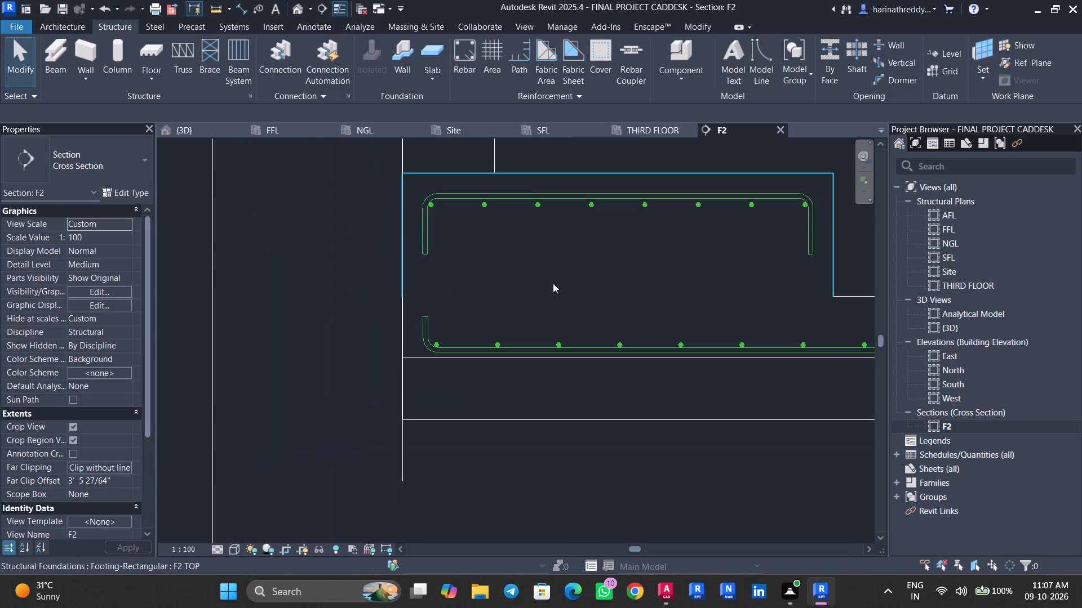
{"action": "middle_click_drag", "start_coordinate": [553, 283], "coordinate": [398, 330]}
{"action": "middle_click_drag", "start_coordinate": [586, 339], "coordinate": [555, 341]}
{"action": "scroll", "coordinate": [765, 396], "scroll_direction": "up", "scroll_amount": 8}
{"action": "scroll", "coordinate": [715, 388], "scroll_direction": "down", "scroll_amount": 1}
{"action": "scroll", "coordinate": [715, 388], "scroll_direction": "up", "scroll_amount": 8}
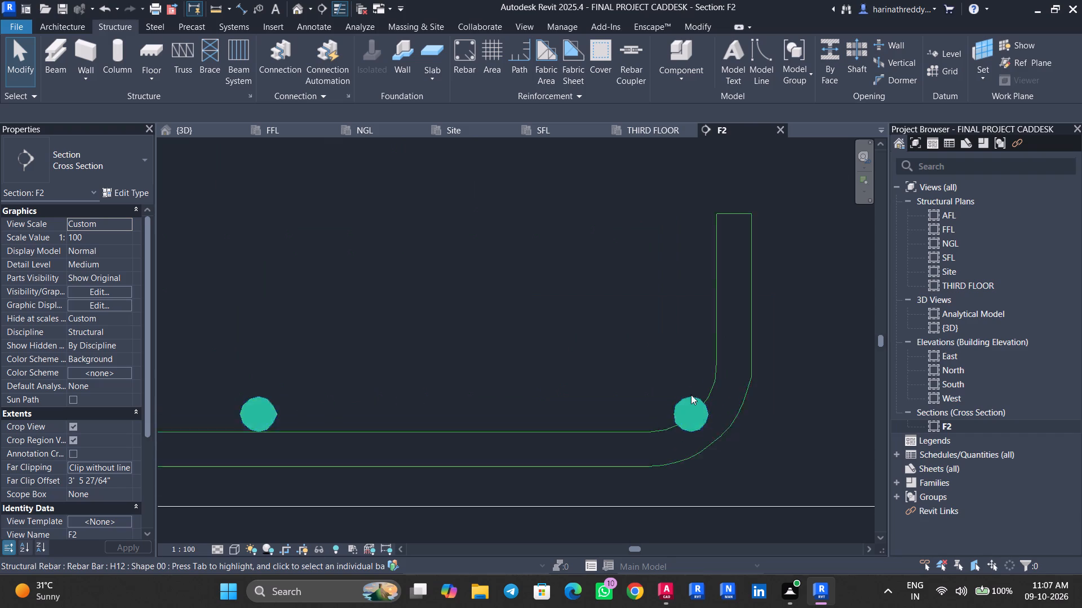
{"action": "scroll", "coordinate": [691, 395], "scroll_direction": "up", "scroll_amount": 3}
{"action": "left_click", "coordinate": [681, 404]}
{"action": "left_click_drag", "start_coordinate": [684, 424], "coordinate": [638, 423]}
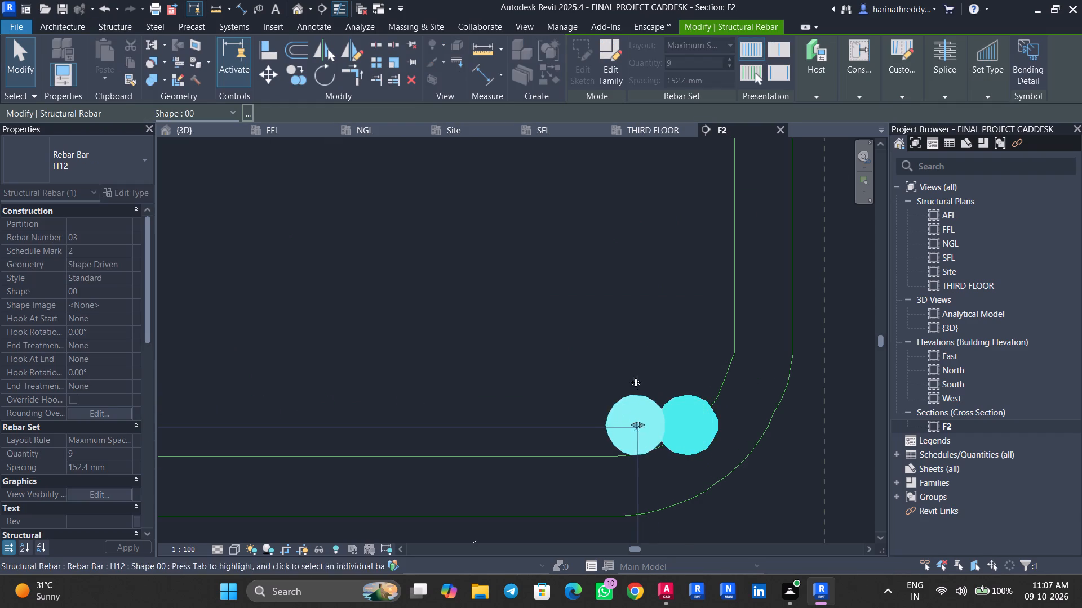
{"action": "scroll", "coordinate": [628, 368], "scroll_direction": "down", "scroll_amount": 9}
{"action": "scroll", "coordinate": [628, 368], "scroll_direction": "up", "scroll_amount": 1}
{"action": "key", "text": "Escape"}
{"action": "key", "text": "Escape"}
Nudge the top straight bar set up until it touches the underside of the upper U-bar.
{"action": "scroll", "coordinate": [609, 341], "scroll_direction": "down", "scroll_amount": 10}
{"action": "middle_click_drag", "start_coordinate": [579, 334], "coordinate": [762, 413]}
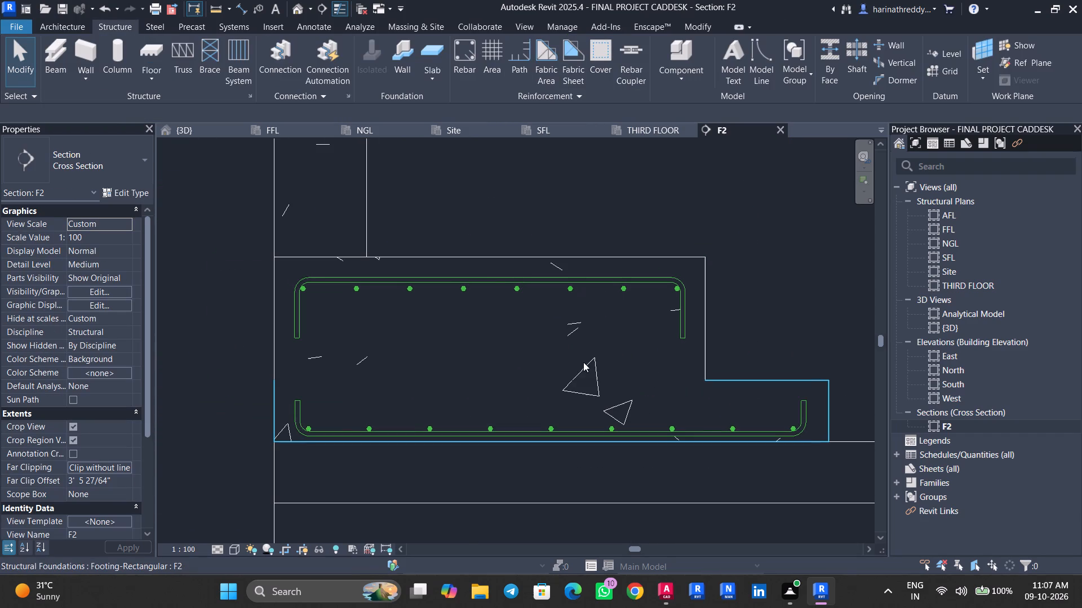
{"action": "scroll", "coordinate": [335, 302], "scroll_direction": "up", "scroll_amount": 13}
{"action": "middle_click_drag", "start_coordinate": [308, 285], "coordinate": [442, 327]}
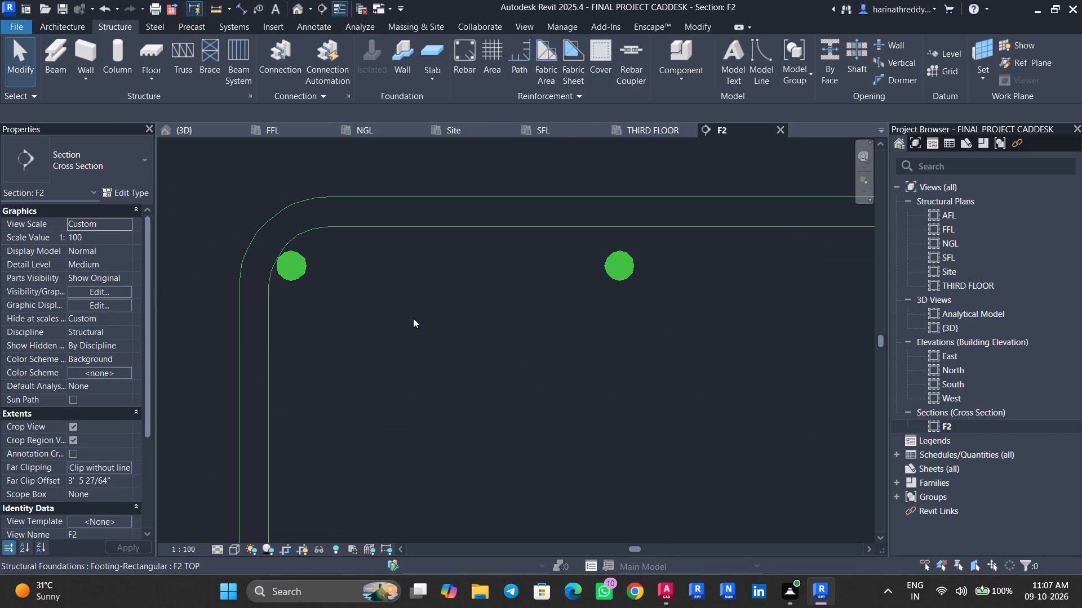
{"action": "left_click", "coordinate": [604, 257]}
{"action": "left_click_drag", "start_coordinate": [627, 263], "coordinate": [628, 241]}
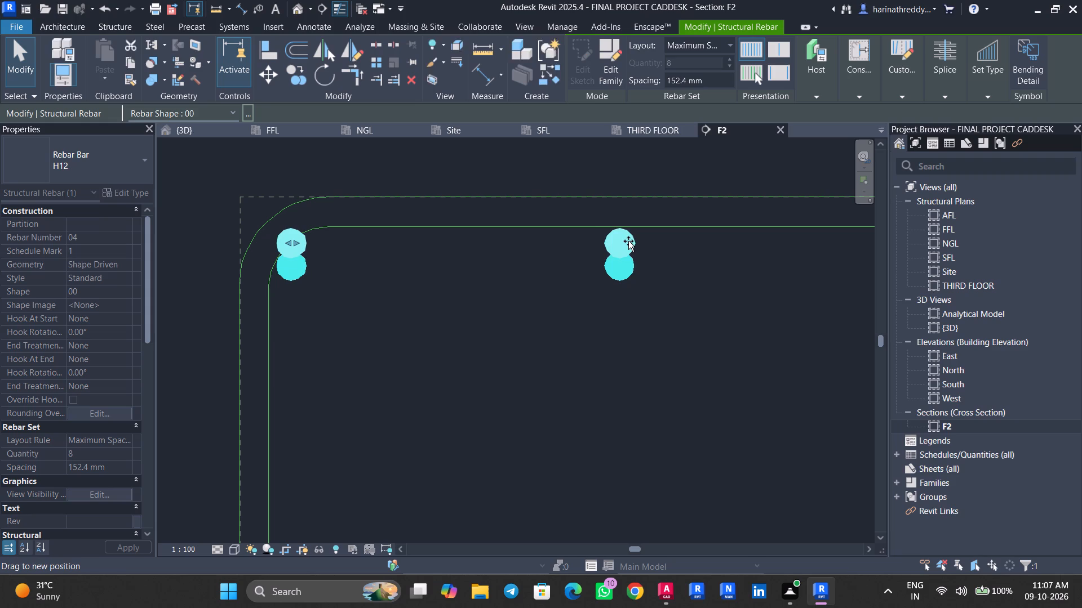
{"action": "left_click_drag", "start_coordinate": [628, 241], "coordinate": [628, 239]}
Pull the first bar of the top straight set inward to clear the left-hand bend of the upper U-bar.
{"action": "scroll", "coordinate": [325, 243], "scroll_direction": "up", "scroll_amount": 6}
{"action": "middle_click_drag", "start_coordinate": [328, 255], "coordinate": [367, 380]}
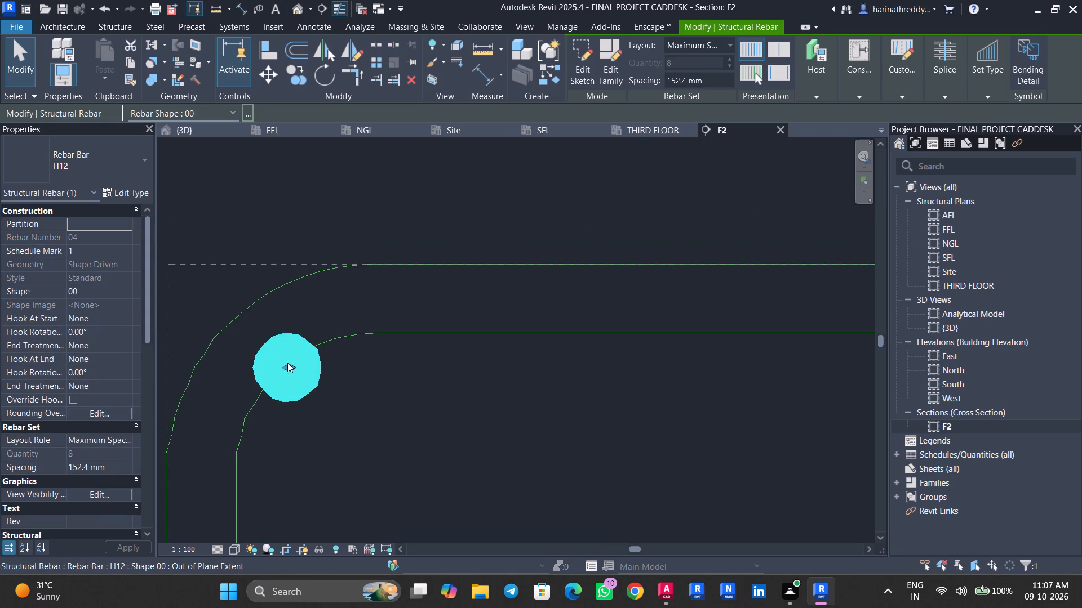
{"action": "left_click_drag", "start_coordinate": [291, 366], "coordinate": [353, 372]}
{"action": "key", "text": "Escape"}
{"action": "scroll", "coordinate": [456, 354], "scroll_direction": "down", "scroll_amount": 5}
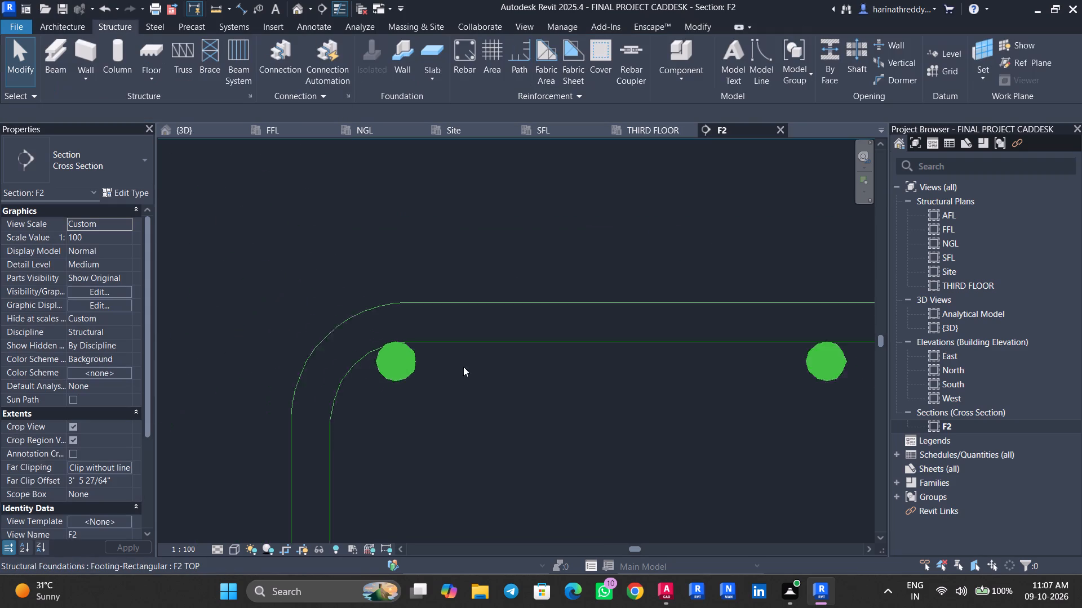
Pull the last bar of the top straight set inward to clear the right-hand bend of the upper U-bar.
{"action": "scroll", "coordinate": [463, 366], "scroll_direction": "down", "scroll_amount": 1}
{"action": "scroll", "coordinate": [459, 366], "scroll_direction": "up", "scroll_amount": 1}
{"action": "middle_click_drag", "start_coordinate": [605, 366], "coordinate": [200, 388]}
{"action": "middle_click_drag", "start_coordinate": [675, 435], "coordinate": [293, 427]}
{"action": "scroll", "coordinate": [412, 417], "scroll_direction": "down", "scroll_amount": 8}
{"action": "middle_click_drag", "start_coordinate": [602, 458], "coordinate": [114, 456]}
{"action": "scroll", "coordinate": [524, 410], "scroll_direction": "up", "scroll_amount": 6}
{"action": "scroll", "coordinate": [517, 399], "scroll_direction": "down", "scroll_amount": 1}
{"action": "scroll", "coordinate": [517, 399], "scroll_direction": "up", "scroll_amount": 1}
{"action": "scroll", "coordinate": [517, 399], "scroll_direction": "down", "scroll_amount": 1}
{"action": "scroll", "coordinate": [517, 397], "scroll_direction": "up", "scroll_amount": 1}
{"action": "left_click", "coordinate": [499, 389]}
{"action": "scroll", "coordinate": [484, 399], "scroll_direction": "up", "scroll_amount": 1}
{"action": "scroll", "coordinate": [484, 399], "scroll_direction": "down", "scroll_amount": 1}
{"action": "scroll", "coordinate": [484, 399], "scroll_direction": "up", "scroll_amount": 8}
{"action": "left_click_drag", "start_coordinate": [528, 350], "coordinate": [446, 373]}
{"action": "key", "text": "Escape"}
{"action": "key", "text": "Escape"}
Select all H12 rebar instances and set them to show unobscured in the {3D} view.
{"action": "scroll", "coordinate": [458, 368], "scroll_direction": "down", "scroll_amount": 2}
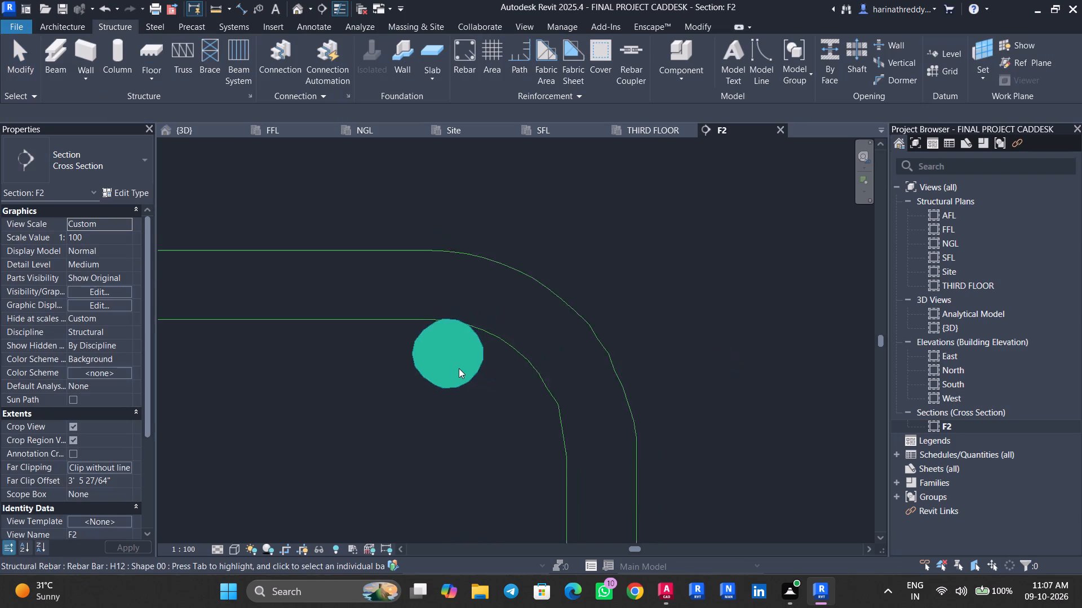
{"action": "scroll", "coordinate": [459, 368], "scroll_direction": "down", "scroll_amount": 6}
{"action": "left_click", "coordinate": [460, 366]}
{"action": "type", "text": "SA"}
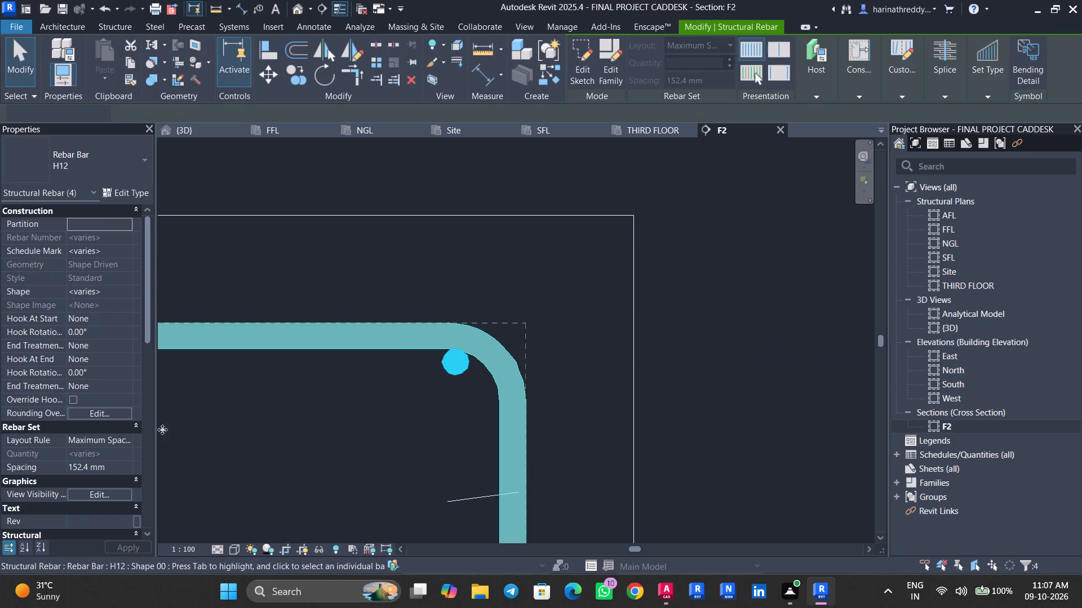
{"action": "left_click", "coordinate": [126, 489]}
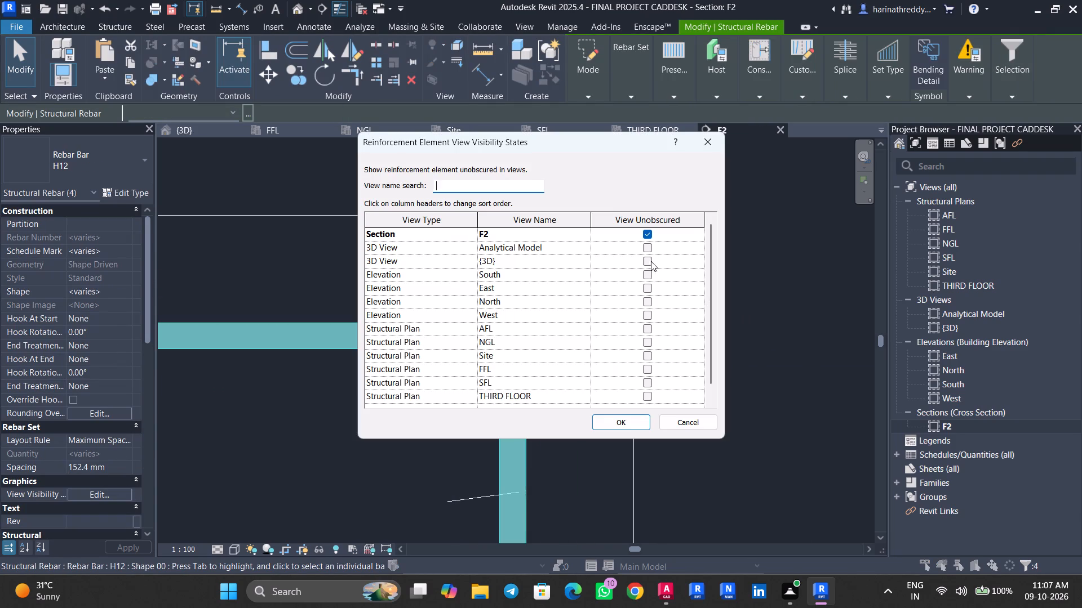
{"action": "left_click", "coordinate": [651, 261]}
{"action": "left_click", "coordinate": [635, 418]}
{"action": "key", "text": "Escape"}
{"action": "key", "text": "Escape"}
{"action": "key", "text": "Escape"}
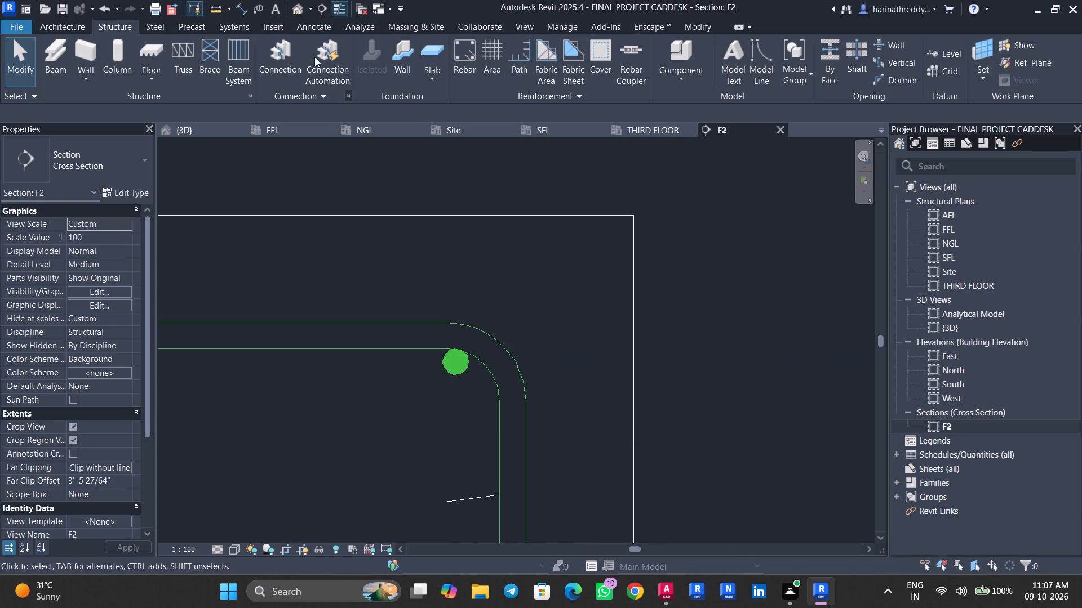
Open the 3D view and examine the reinforcement cage inside the F2 footing.
{"action": "left_click", "coordinate": [300, 14]}
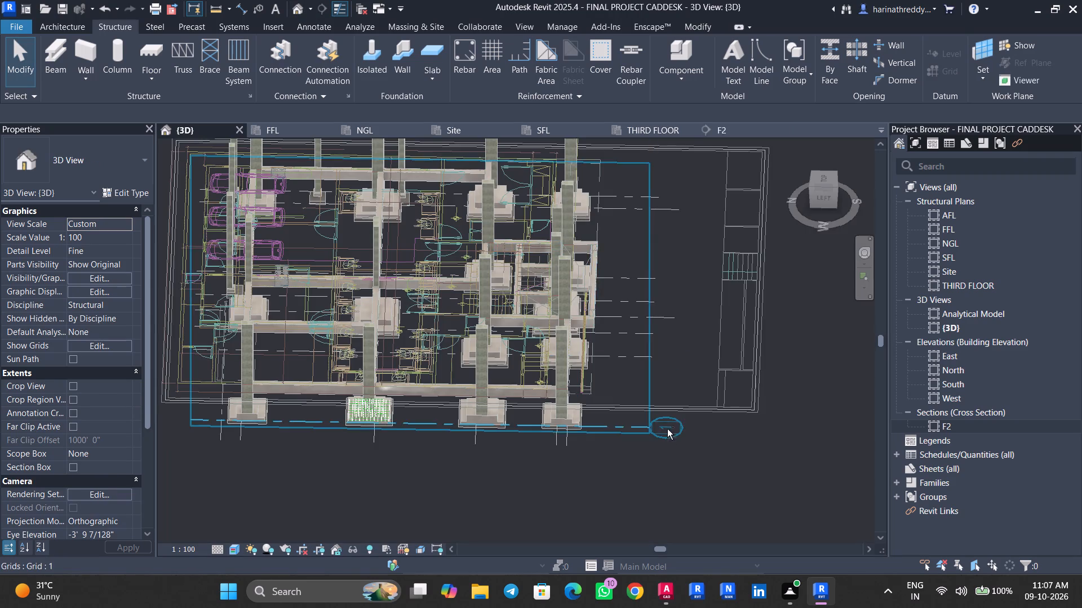
{"action": "middle_click_drag", "start_coordinate": [667, 428], "coordinate": [771, 347], "text": "shift"}
{"action": "scroll", "coordinate": [667, 427], "scroll_direction": "up", "scroll_amount": 1, "text": "shift"}
{"action": "scroll", "coordinate": [253, 480], "scroll_direction": "up", "scroll_amount": 14}
{"action": "scroll", "coordinate": [461, 364], "scroll_direction": "down", "scroll_amount": 1}
{"action": "scroll", "coordinate": [461, 364], "scroll_direction": "up", "scroll_amount": 2}
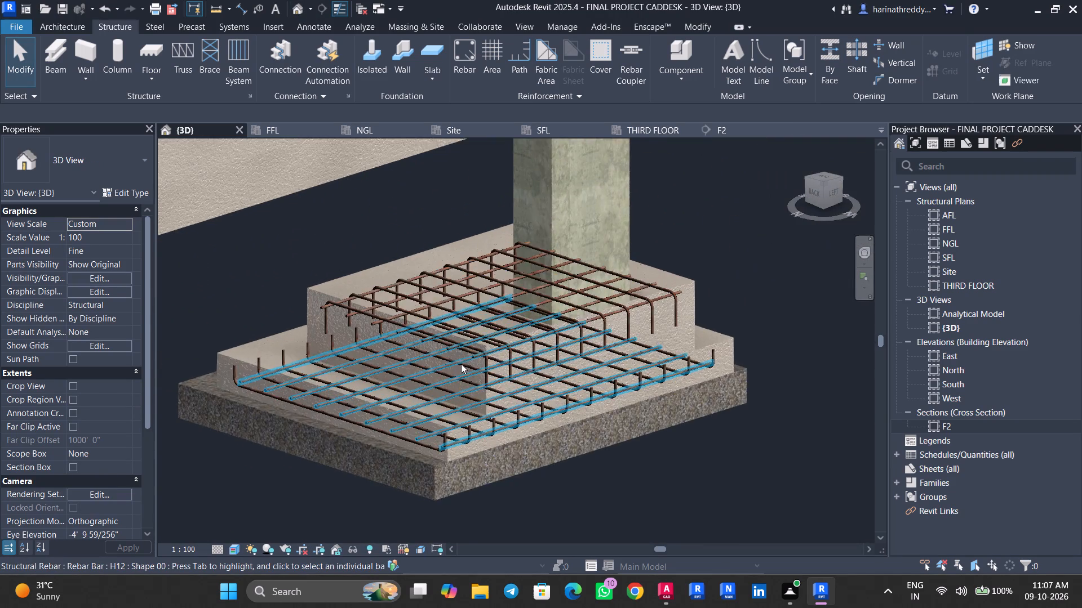
{"action": "scroll", "coordinate": [461, 364], "scroll_direction": "up", "scroll_amount": 8}
{"action": "key", "text": "Escape"}
{"action": "key", "text": "Escape"}
{"action": "scroll", "coordinate": [314, 333], "scroll_direction": "down", "scroll_amount": 2}
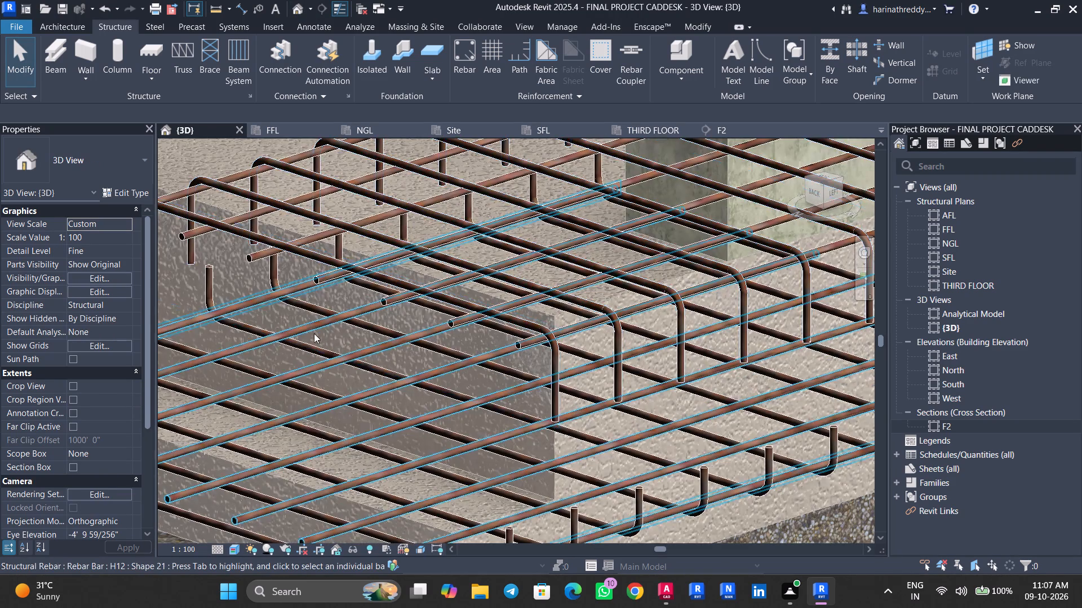
{"action": "scroll", "coordinate": [314, 333], "scroll_direction": "down", "scroll_amount": 6}
{"action": "scroll", "coordinate": [265, 440], "scroll_direction": "up", "scroll_amount": 6}
{"action": "middle_click_drag", "start_coordinate": [255, 419], "coordinate": [385, 522]}
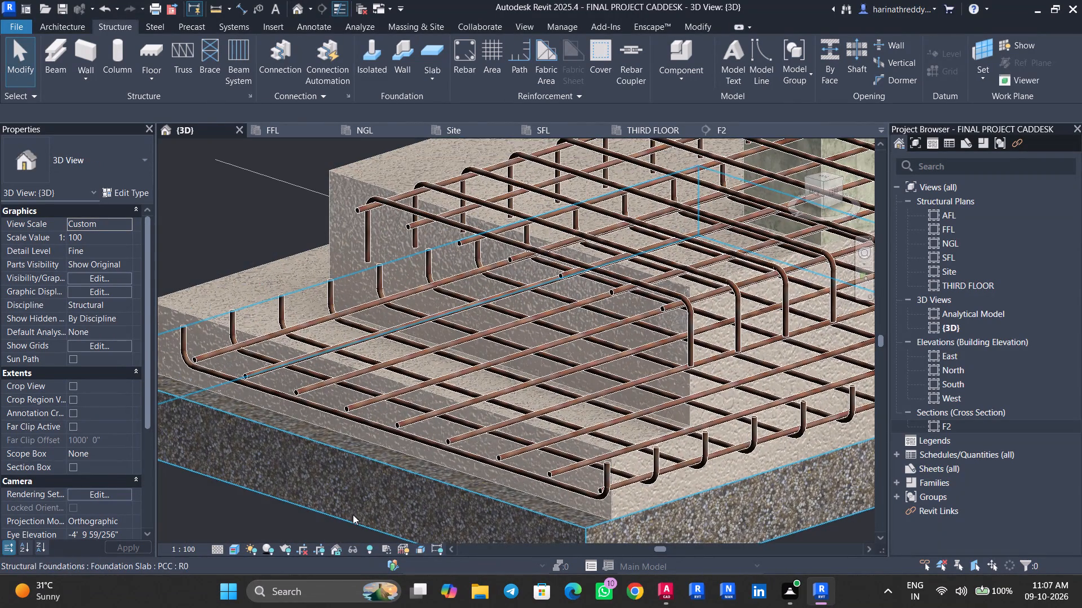
In a top view, pull the north ends of the top straight bar set slightly inward.
{"action": "left_click", "coordinate": [461, 245]}
{"action": "middle_click_drag", "start_coordinate": [520, 318], "coordinate": [498, 360], "text": "shift"}
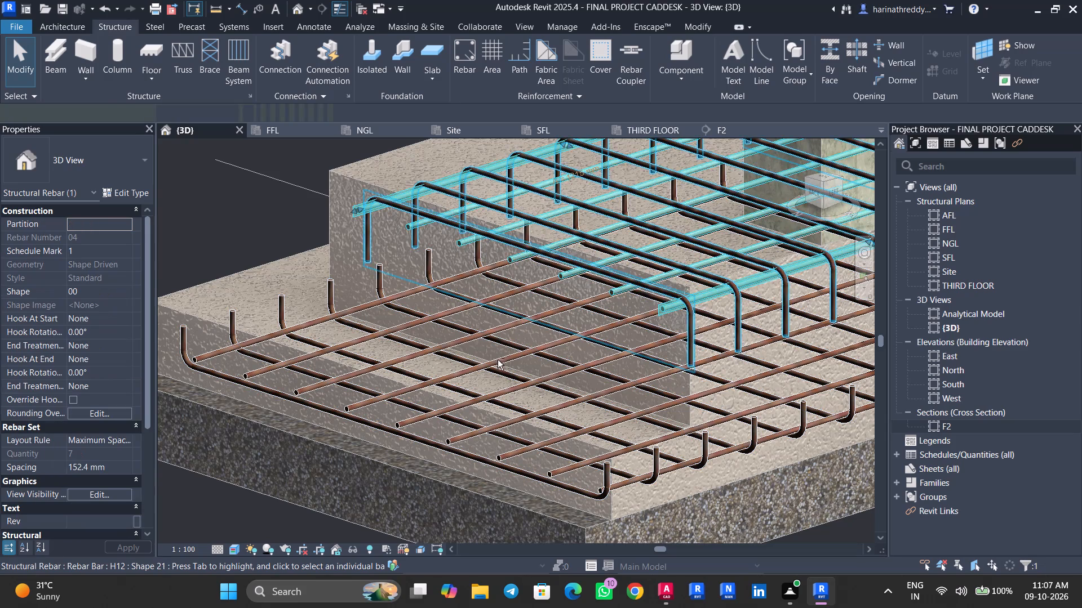
{"action": "middle_click_drag", "start_coordinate": [498, 360], "coordinate": [425, 549], "text": "shift"}
{"action": "left_click", "coordinate": [823, 190]}
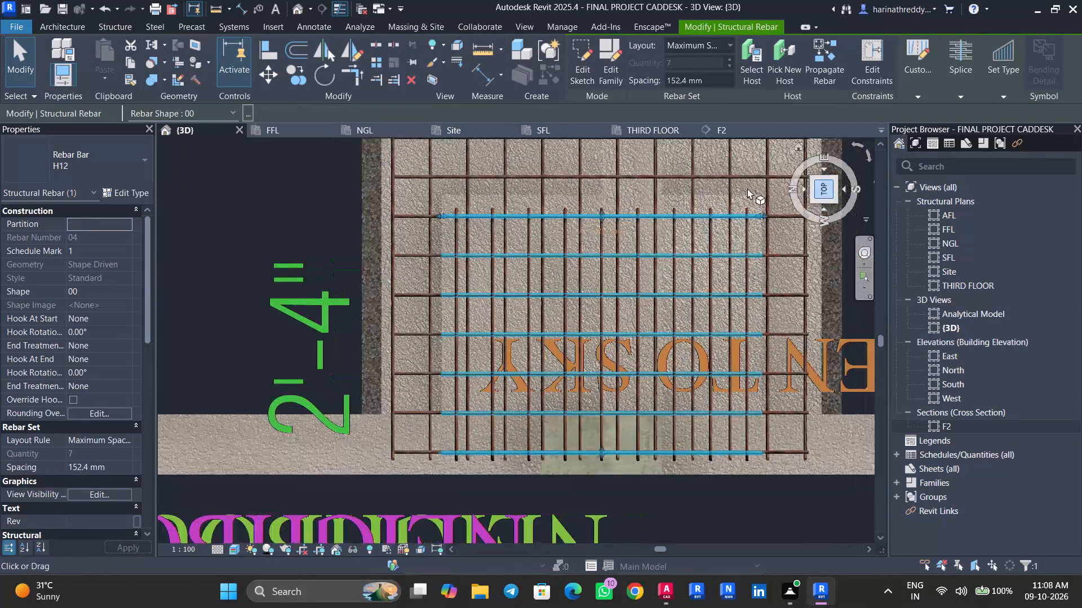
{"action": "scroll", "coordinate": [396, 212], "scroll_direction": "up", "scroll_amount": 8}
{"action": "scroll", "coordinate": [388, 222], "scroll_direction": "down", "scroll_amount": 1}
{"action": "scroll", "coordinate": [388, 222], "scroll_direction": "up", "scroll_amount": 3}
{"action": "middle_click_drag", "start_coordinate": [372, 229], "coordinate": [518, 265]}
{"action": "scroll", "coordinate": [396, 272], "scroll_direction": "up", "scroll_amount": 3}
{"action": "left_click_drag", "start_coordinate": [392, 294], "coordinate": [409, 296]}
Pull the south ends of the top straight bar set slightly inward.
{"action": "middle_click_drag", "start_coordinate": [553, 296], "coordinate": [301, 293]}
{"action": "middle_click_drag", "start_coordinate": [676, 288], "coordinate": [353, 289]}
{"action": "middle_click_drag", "start_coordinate": [756, 296], "coordinate": [441, 297]}
{"action": "middle_click_drag", "start_coordinate": [818, 301], "coordinate": [550, 299]}
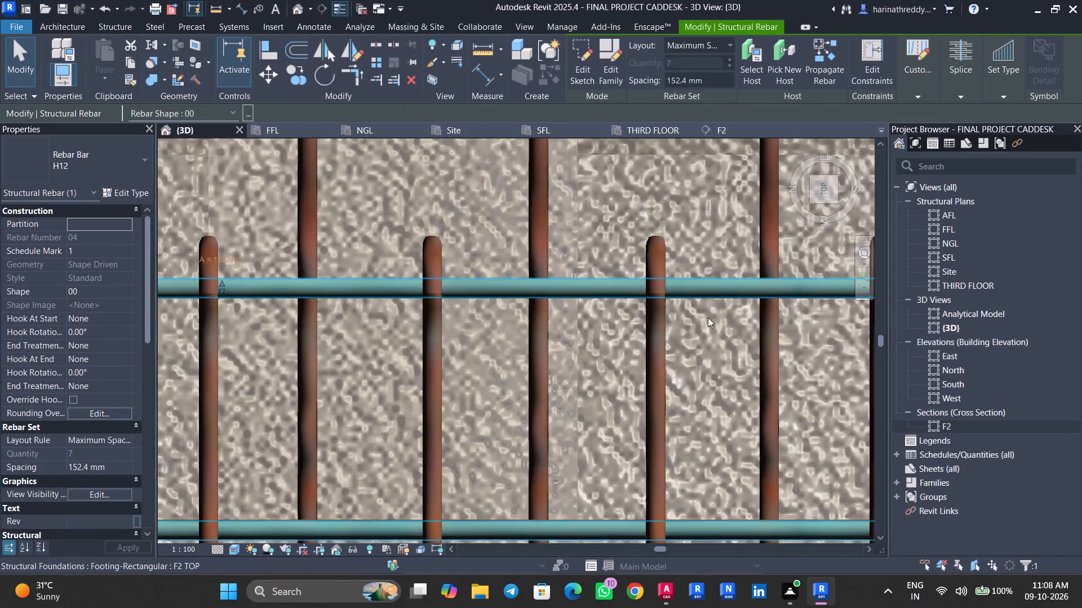
{"action": "middle_click_drag", "start_coordinate": [716, 314], "coordinate": [482, 315]}
{"action": "middle_click_drag", "start_coordinate": [665, 320], "coordinate": [446, 319]}
{"action": "scroll", "coordinate": [724, 340], "scroll_direction": "down", "scroll_amount": 1}
{"action": "middle_click_drag", "start_coordinate": [723, 340], "coordinate": [476, 343]}
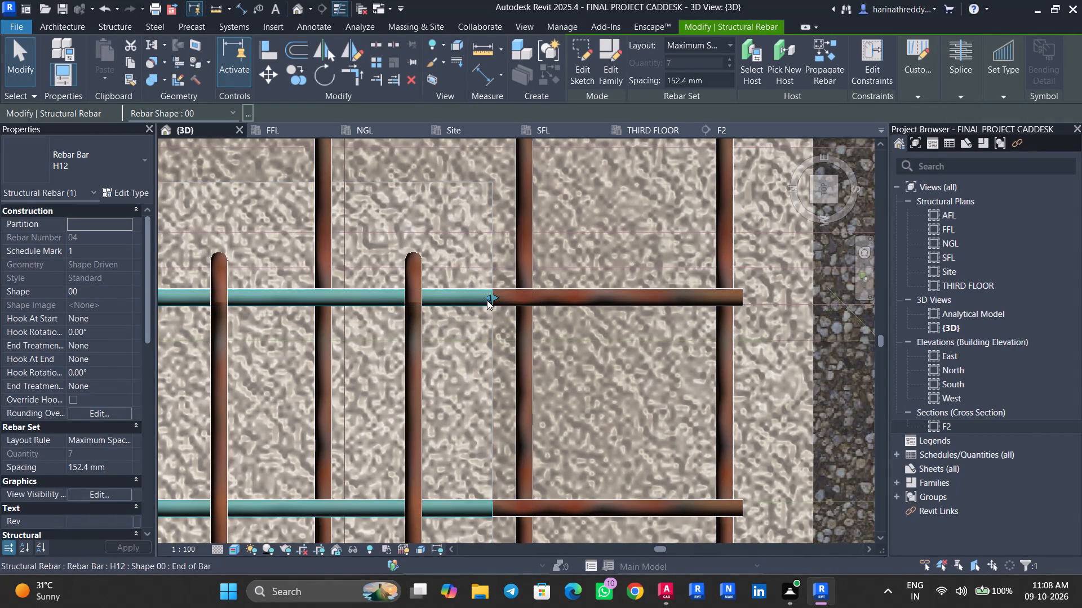
{"action": "left_click_drag", "start_coordinate": [487, 300], "coordinate": [471, 301]}
{"action": "key", "text": "Escape"}
{"action": "key", "text": "Escape"}
Check in plan how the bottom straight bars' ends line up with the bottom U-bars.
{"action": "scroll", "coordinate": [532, 284], "scroll_direction": "down", "scroll_amount": 1}
{"action": "scroll", "coordinate": [532, 284], "scroll_direction": "up", "scroll_amount": 1}
{"action": "scroll", "coordinate": [532, 284], "scroll_direction": "down", "scroll_amount": 9}
{"action": "scroll", "coordinate": [532, 284], "scroll_direction": "up", "scroll_amount": 1}
{"action": "scroll", "coordinate": [532, 284], "scroll_direction": "down", "scroll_amount": 1}
{"action": "scroll", "coordinate": [532, 284], "scroll_direction": "up", "scroll_amount": 1}
{"action": "scroll", "coordinate": [532, 284], "scroll_direction": "down", "scroll_amount": 4}
{"action": "scroll", "coordinate": [584, 268], "scroll_direction": "up", "scroll_amount": 6}
{"action": "left_click", "coordinate": [550, 314]}
{"action": "scroll", "coordinate": [550, 314], "scroll_direction": "up", "scroll_amount": 7}
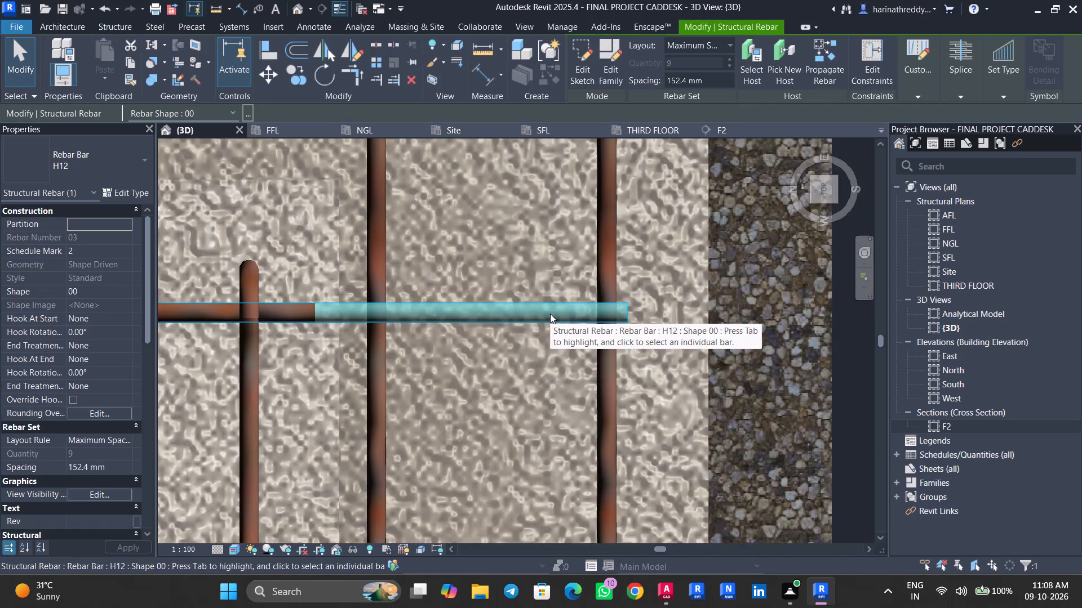
{"action": "scroll", "coordinate": [550, 314], "scroll_direction": "down", "scroll_amount": 14}
{"action": "key", "text": "Escape"}
{"action": "key", "text": "Escape"}
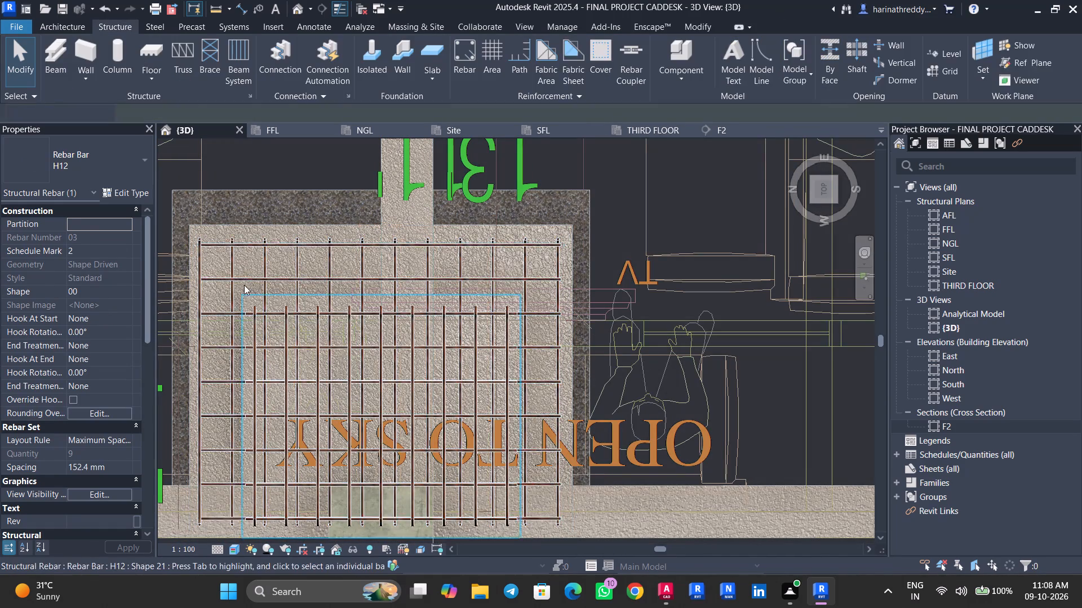
{"action": "left_click", "coordinate": [230, 257]}
{"action": "scroll", "coordinate": [291, 277], "scroll_direction": "up", "scroll_amount": 3}
{"action": "middle_click_drag", "start_coordinate": [219, 269], "coordinate": [425, 217]}
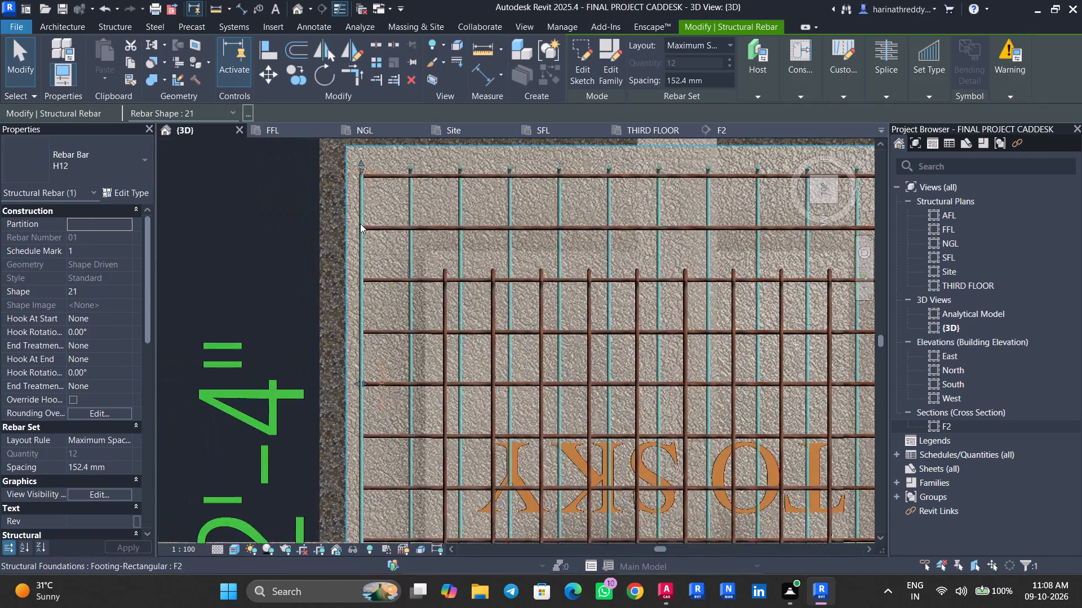
{"action": "scroll", "coordinate": [360, 223], "scroll_direction": "up", "scroll_amount": 9}
{"action": "key", "text": "Escape"}
{"action": "key", "text": "Escape"}
{"action": "left_click", "coordinate": [406, 232]}
{"action": "scroll", "coordinate": [406, 237], "scroll_direction": "down", "scroll_amount": 2}
{"action": "scroll", "coordinate": [406, 239], "scroll_direction": "up", "scroll_amount": 1}
{"action": "scroll", "coordinate": [406, 239], "scroll_direction": "down", "scroll_amount": 10}
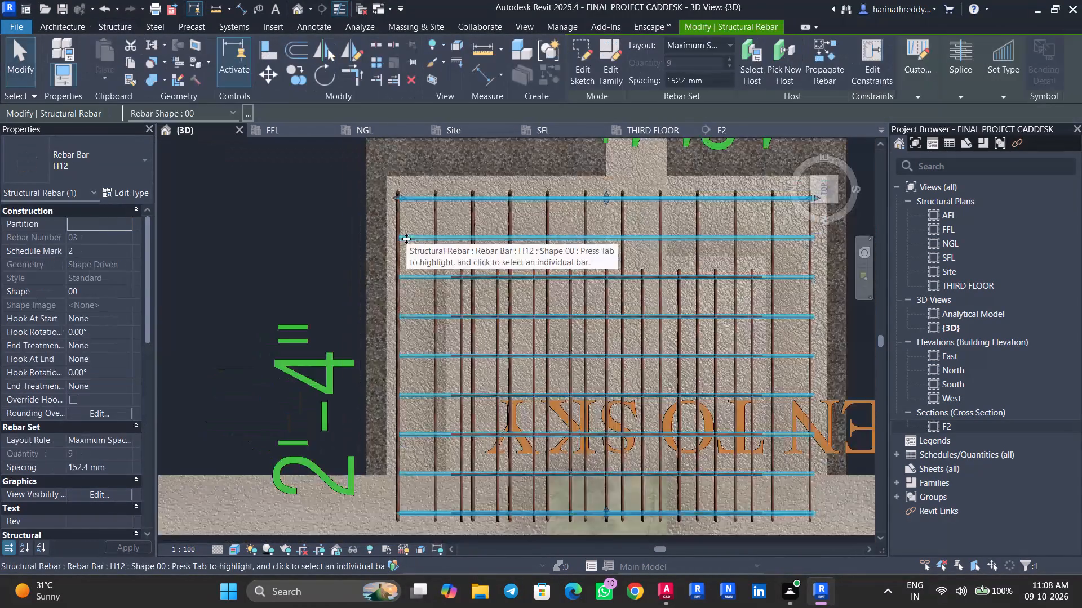
Inspect the F2 footing's top and bottom bar layers from several 3D angles, checking the straight bars against the U-bar bends.
{"action": "middle_click_drag", "start_coordinate": [431, 301], "coordinate": [508, 103], "text": "shift"}
{"action": "scroll", "coordinate": [443, 356], "scroll_direction": "up", "scroll_amount": 6}
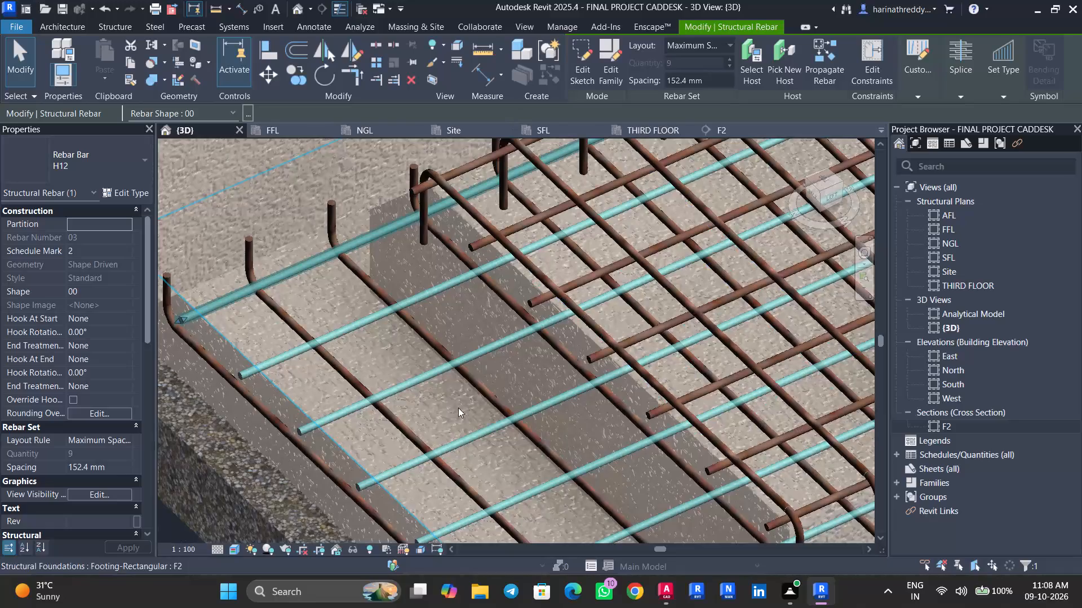
{"action": "scroll", "coordinate": [458, 408], "scroll_direction": "up", "scroll_amount": 5}
{"action": "middle_click_drag", "start_coordinate": [460, 405], "coordinate": [567, 250]}
{"action": "key", "text": "Escape"}
{"action": "key", "text": "Escape"}
{"action": "scroll", "coordinate": [351, 333], "scroll_direction": "down", "scroll_amount": 2}
{"action": "middle_click_drag", "start_coordinate": [380, 357], "coordinate": [405, 327], "text": "shift"}
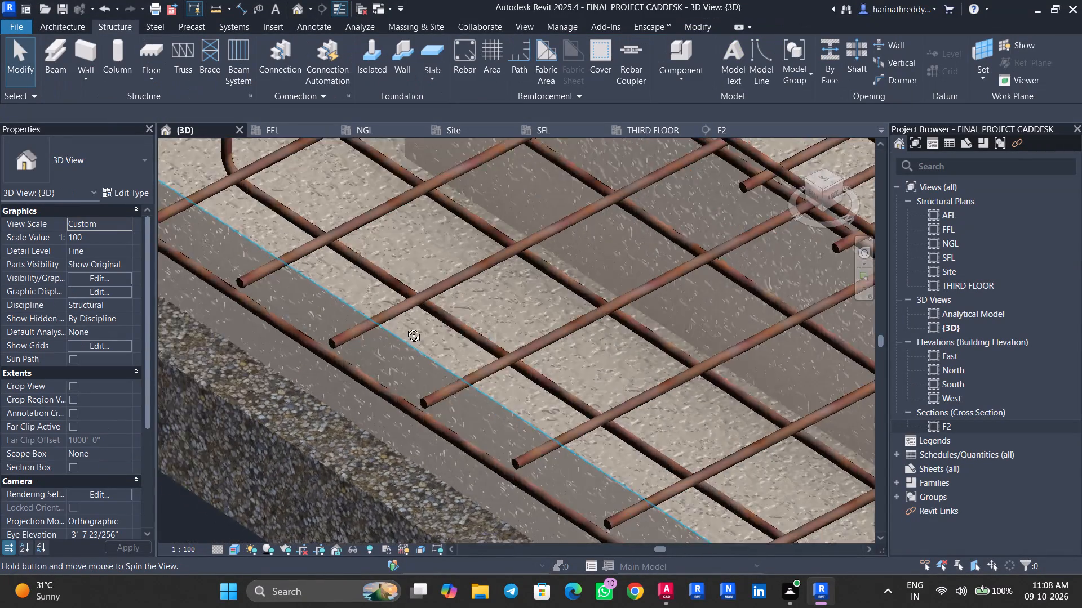
{"action": "middle_click_drag", "start_coordinate": [405, 327], "coordinate": [384, 260], "text": "shift"}
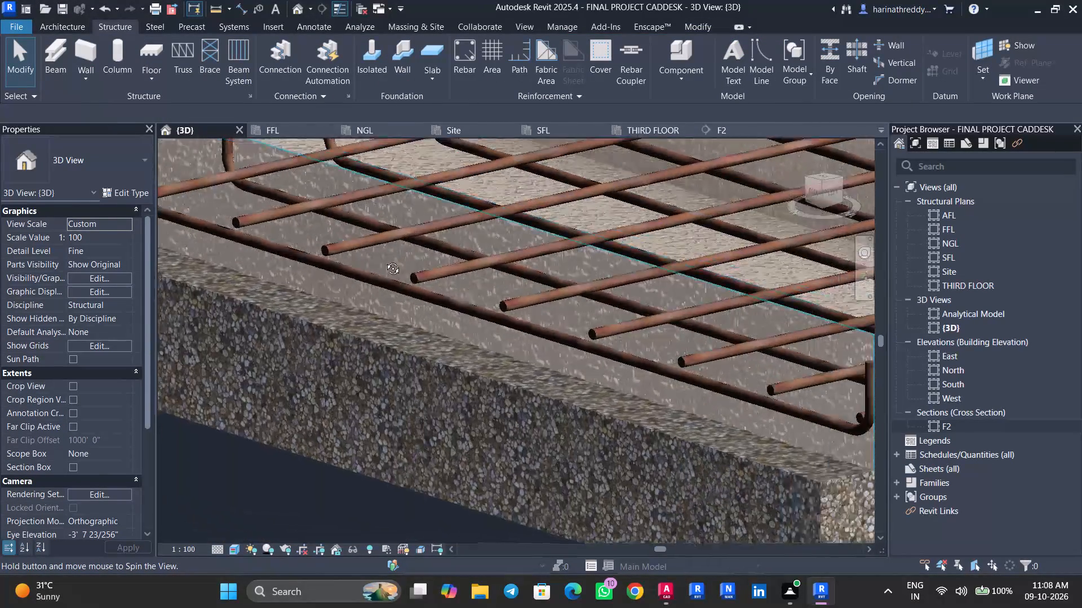
{"action": "middle_click_drag", "start_coordinate": [384, 260], "coordinate": [299, 235], "text": "shift"}
{"action": "middle_click", "coordinate": [299, 235], "text": "shift"}
{"action": "middle_click_drag", "start_coordinate": [356, 255], "coordinate": [434, 235], "text": "shift"}
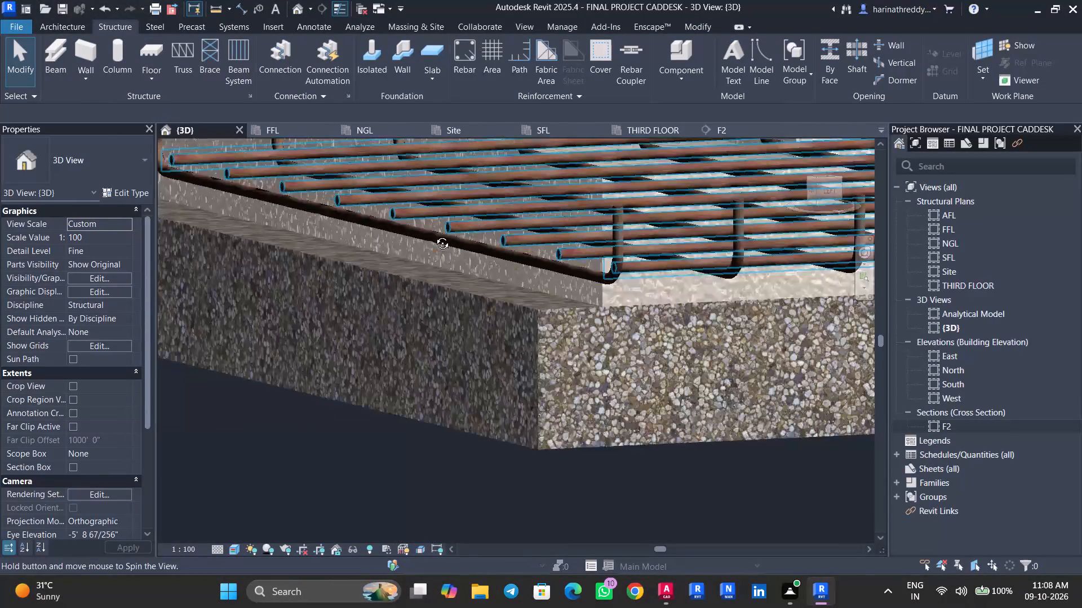
{"action": "middle_click_drag", "start_coordinate": [434, 235], "coordinate": [434, 235], "text": "shift"}
{"action": "scroll", "coordinate": [532, 252], "scroll_direction": "up", "scroll_amount": 3}
{"action": "scroll", "coordinate": [532, 252], "scroll_direction": "down", "scroll_amount": 1}
{"action": "scroll", "coordinate": [533, 252], "scroll_direction": "up", "scroll_amount": 2}
{"action": "middle_click_drag", "start_coordinate": [565, 248], "coordinate": [533, 289], "text": "shift"}
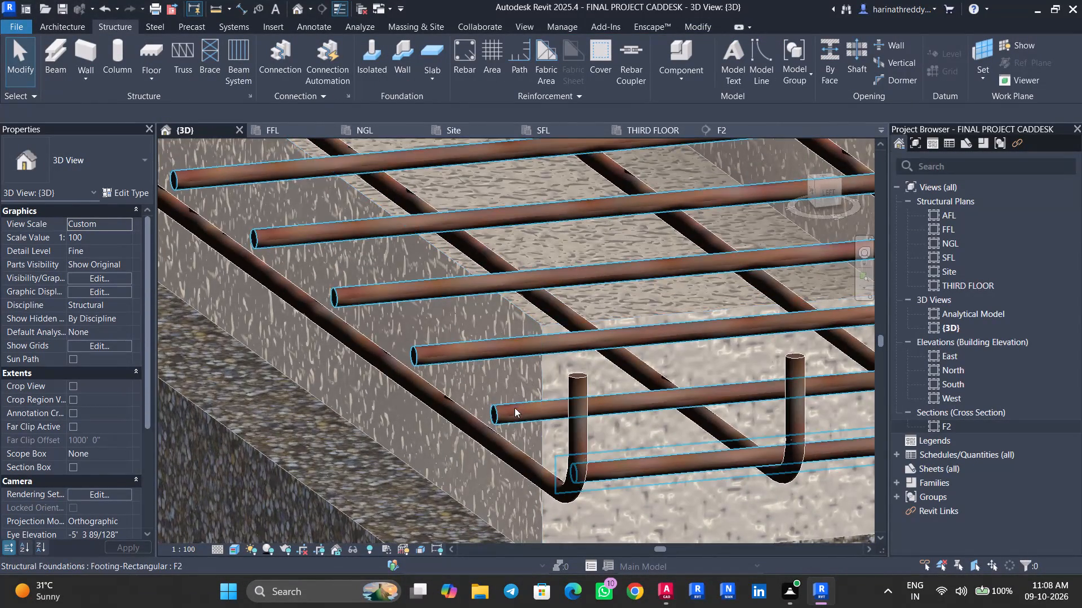
{"action": "left_click", "coordinate": [514, 410]}
{"action": "middle_click_drag", "start_coordinate": [561, 417], "coordinate": [500, 421], "text": "shift"}
{"action": "key", "text": "Escape"}
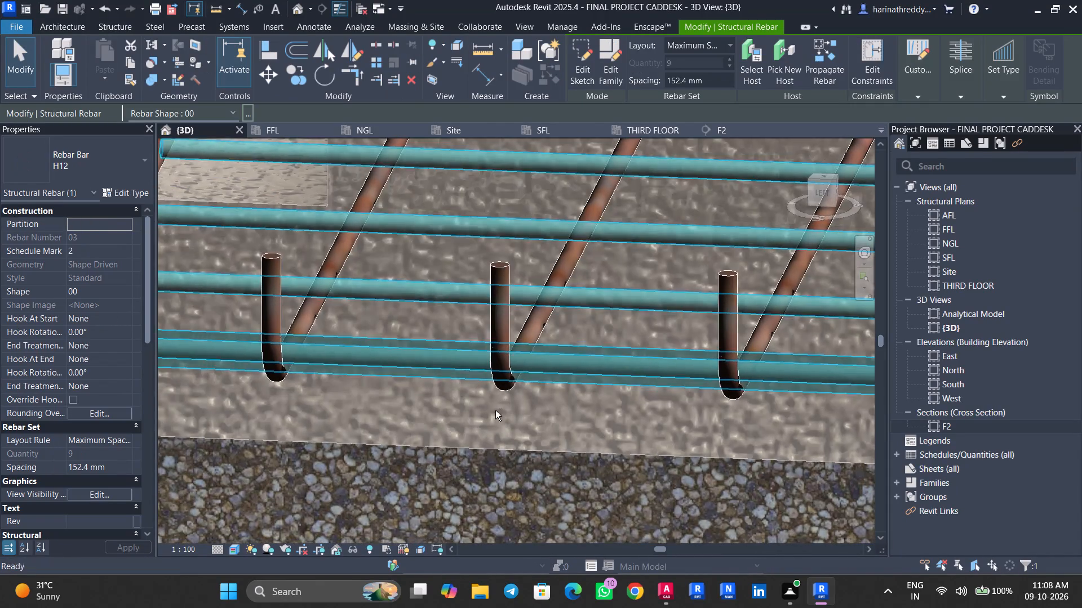
{"action": "key", "text": "Escape"}
{"action": "scroll", "coordinate": [478, 389], "scroll_direction": "down", "scroll_amount": 11}
{"action": "middle_click_drag", "start_coordinate": [668, 369], "coordinate": [387, 414]}
{"action": "middle_click_drag", "start_coordinate": [593, 413], "coordinate": [494, 471], "text": "shift"}
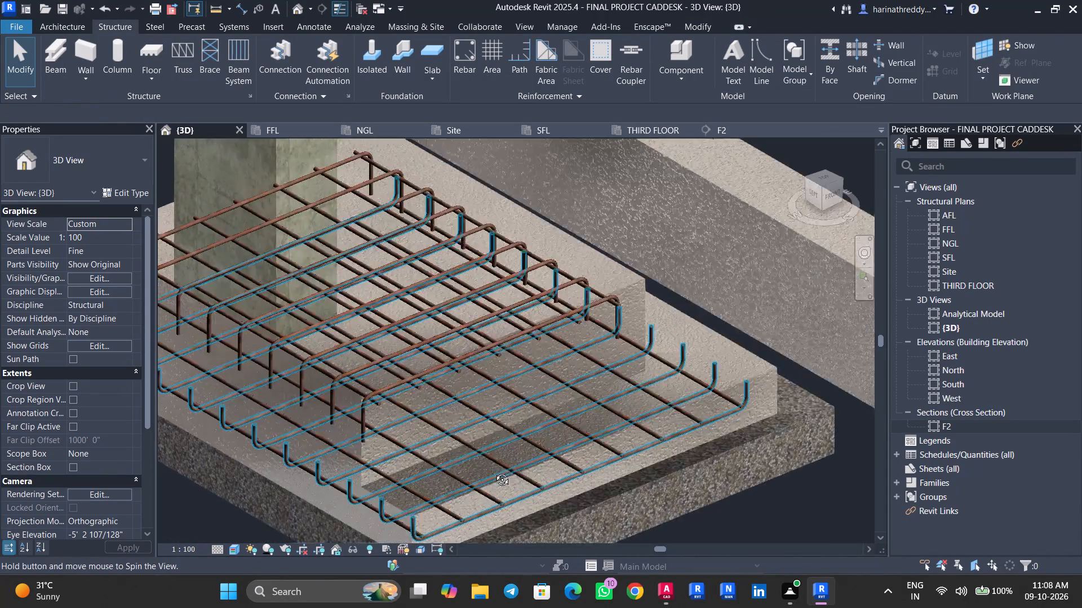
{"action": "middle_click_drag", "start_coordinate": [494, 471], "coordinate": [703, 321], "text": "shift"}
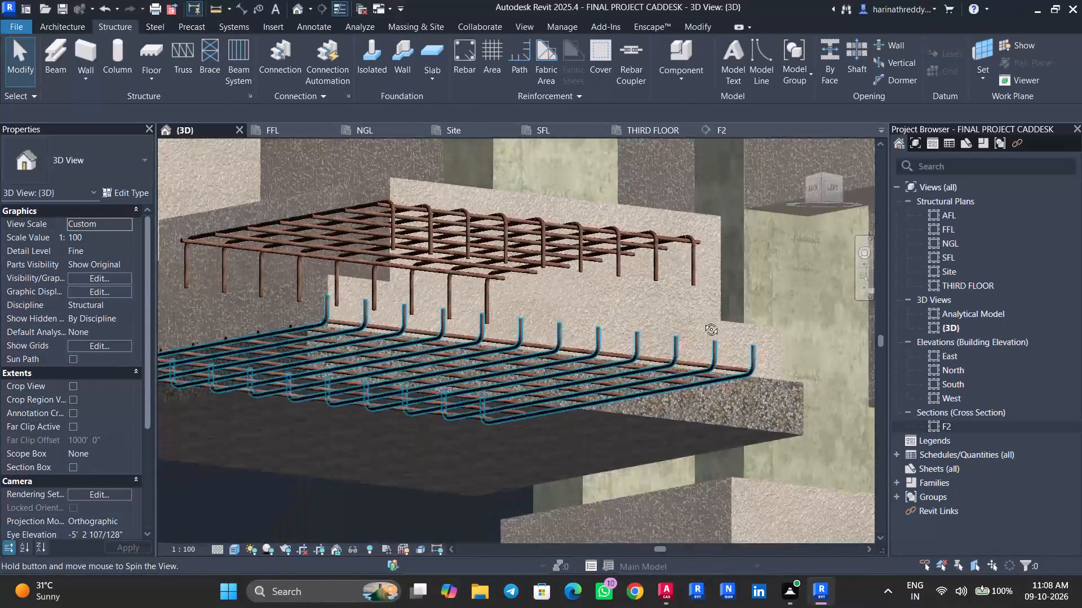
{"action": "middle_click_drag", "start_coordinate": [703, 321], "coordinate": [773, 424], "text": "shift"}
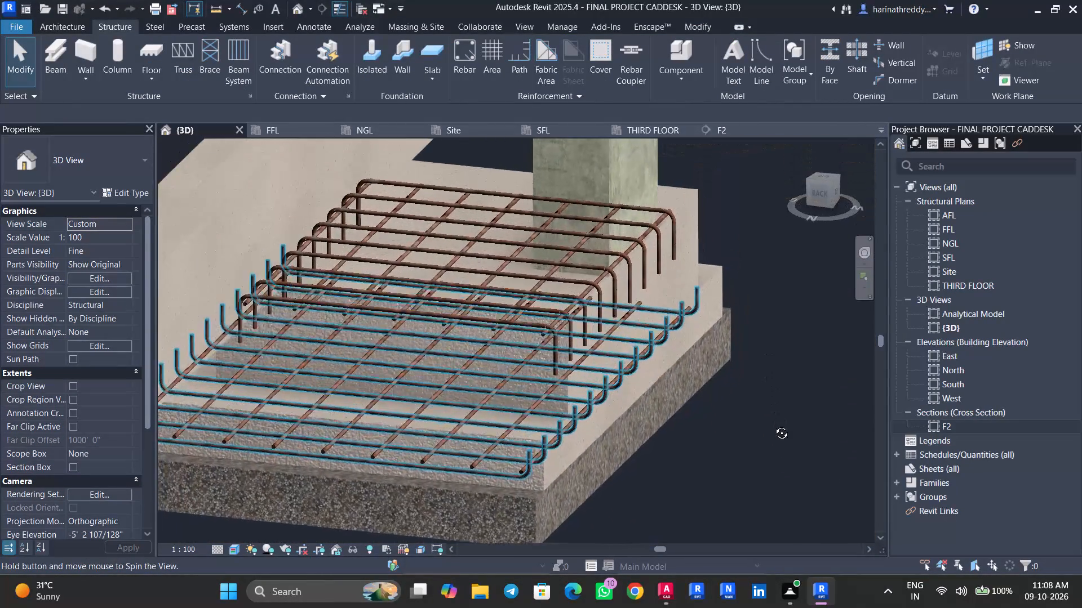
{"action": "middle_click_drag", "start_coordinate": [773, 424], "coordinate": [774, 448], "text": "shift"}
Check the F2 footing's top and bottom bar layers in the F2 cross section.
{"action": "double_click", "coordinate": [952, 428]}
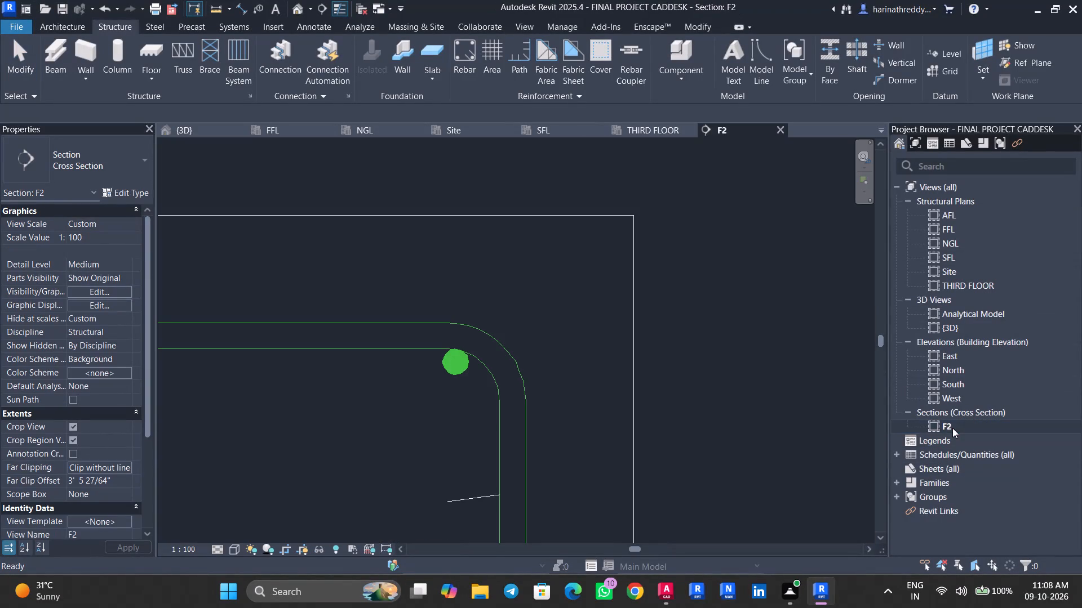
{"action": "scroll", "coordinate": [549, 397], "scroll_direction": "down", "scroll_amount": 20}
{"action": "scroll", "coordinate": [459, 400], "scroll_direction": "up", "scroll_amount": 5}
{"action": "middle_click_drag", "start_coordinate": [459, 400], "coordinate": [511, 400]}
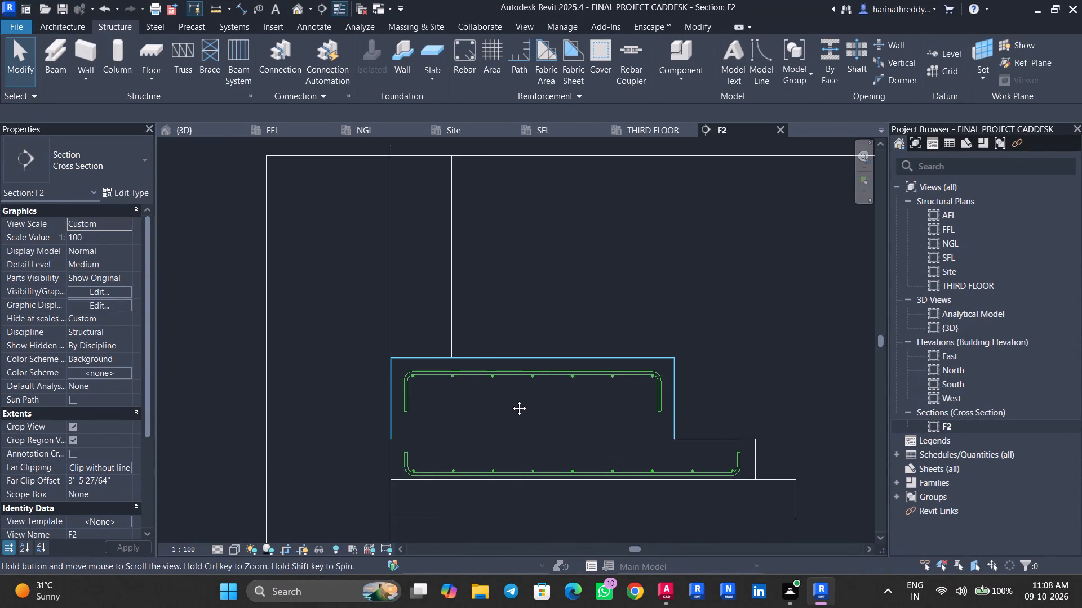
{"action": "middle_click_drag", "start_coordinate": [511, 400], "coordinate": [511, 400]}
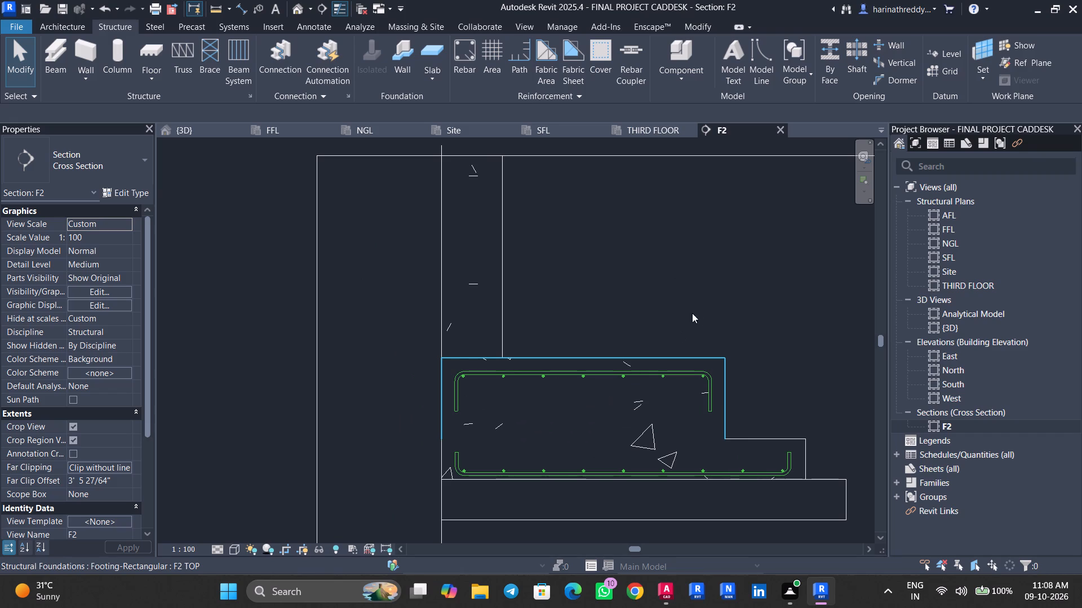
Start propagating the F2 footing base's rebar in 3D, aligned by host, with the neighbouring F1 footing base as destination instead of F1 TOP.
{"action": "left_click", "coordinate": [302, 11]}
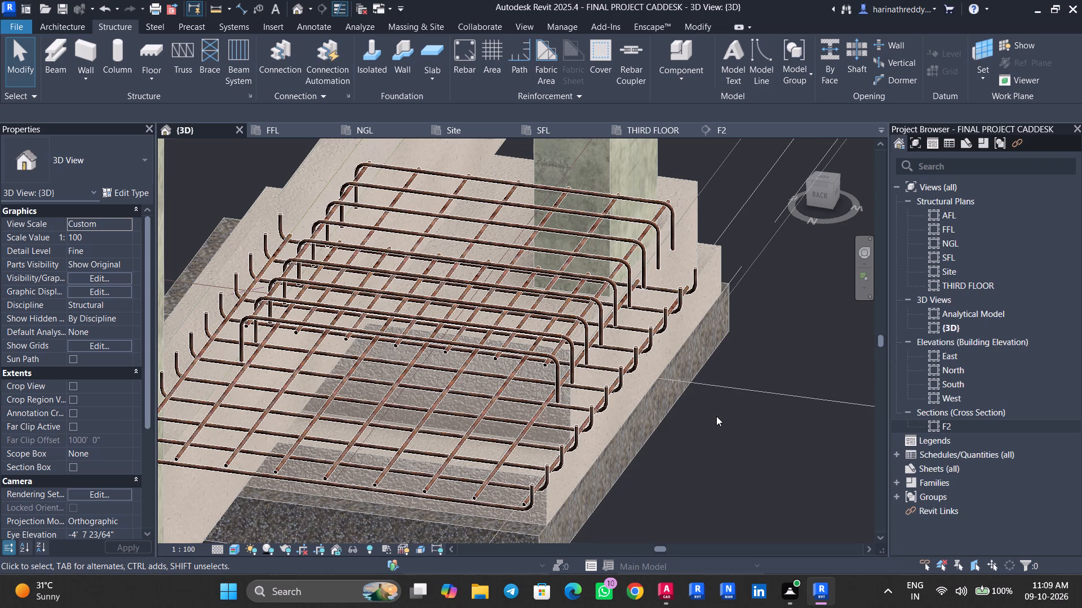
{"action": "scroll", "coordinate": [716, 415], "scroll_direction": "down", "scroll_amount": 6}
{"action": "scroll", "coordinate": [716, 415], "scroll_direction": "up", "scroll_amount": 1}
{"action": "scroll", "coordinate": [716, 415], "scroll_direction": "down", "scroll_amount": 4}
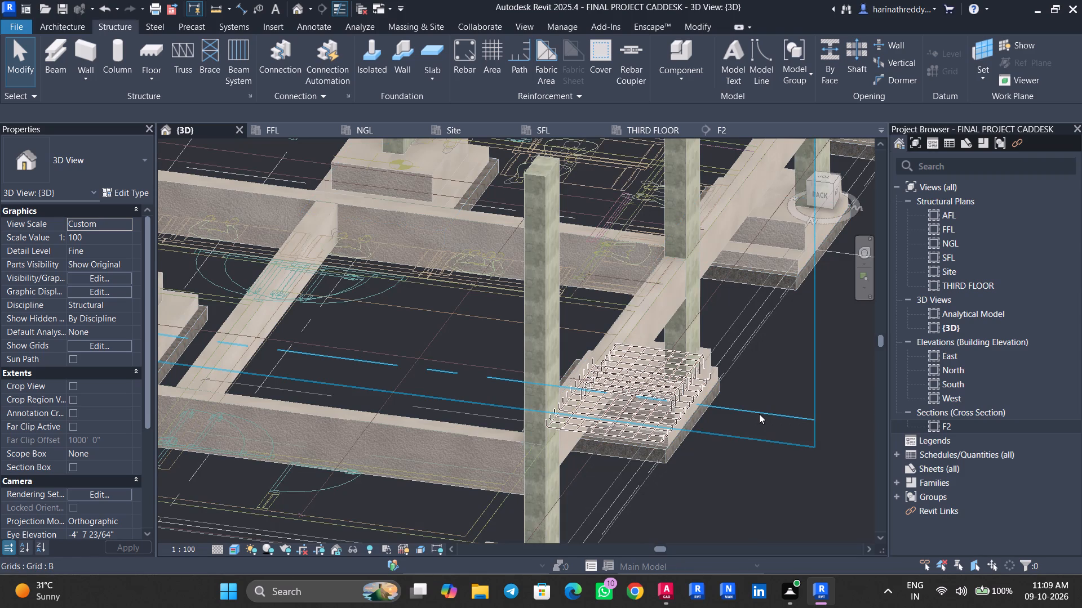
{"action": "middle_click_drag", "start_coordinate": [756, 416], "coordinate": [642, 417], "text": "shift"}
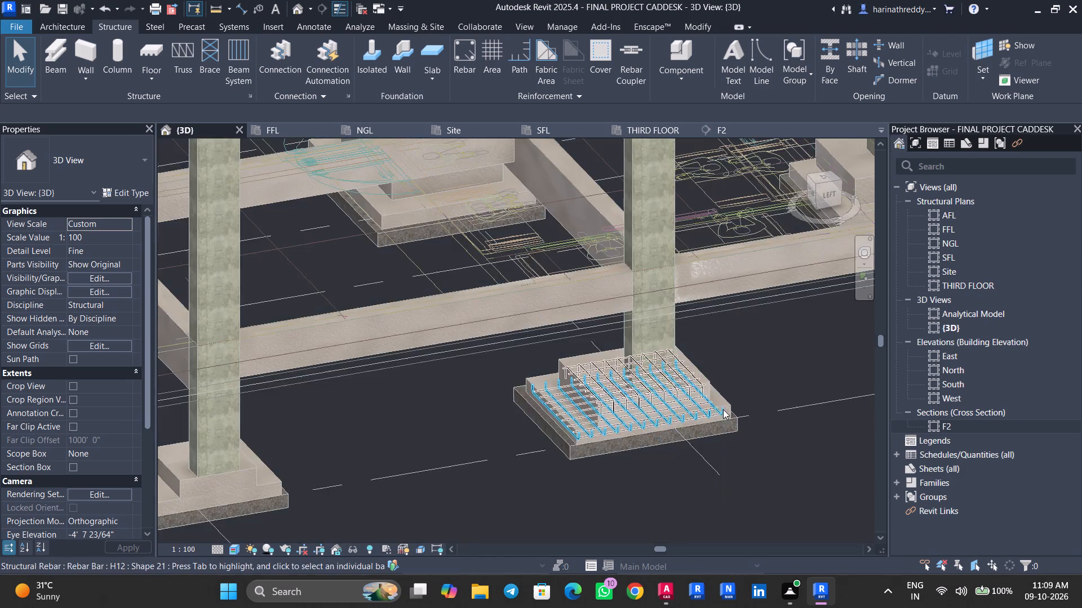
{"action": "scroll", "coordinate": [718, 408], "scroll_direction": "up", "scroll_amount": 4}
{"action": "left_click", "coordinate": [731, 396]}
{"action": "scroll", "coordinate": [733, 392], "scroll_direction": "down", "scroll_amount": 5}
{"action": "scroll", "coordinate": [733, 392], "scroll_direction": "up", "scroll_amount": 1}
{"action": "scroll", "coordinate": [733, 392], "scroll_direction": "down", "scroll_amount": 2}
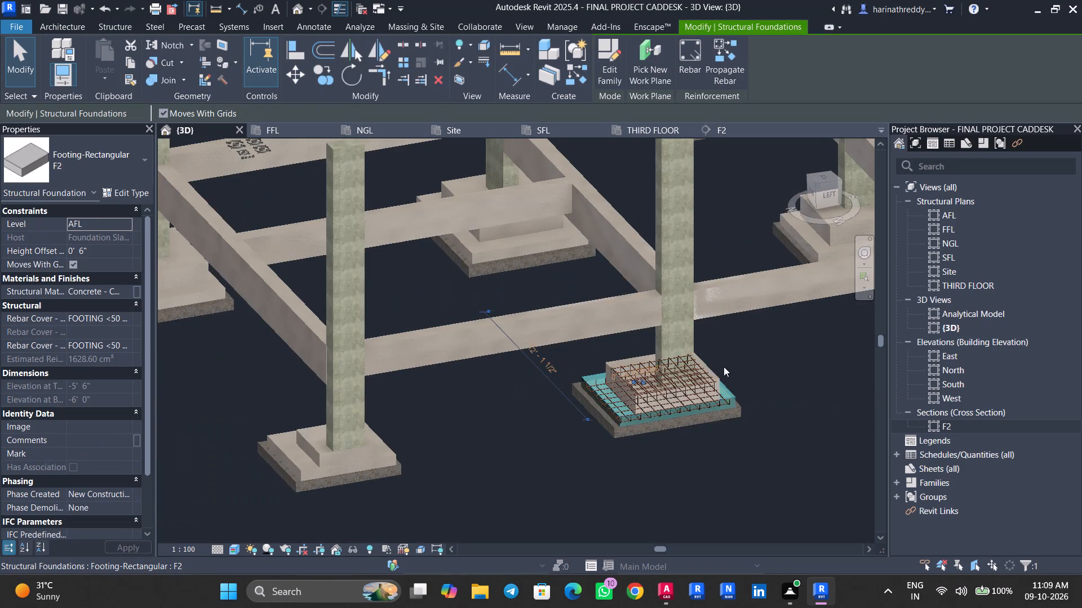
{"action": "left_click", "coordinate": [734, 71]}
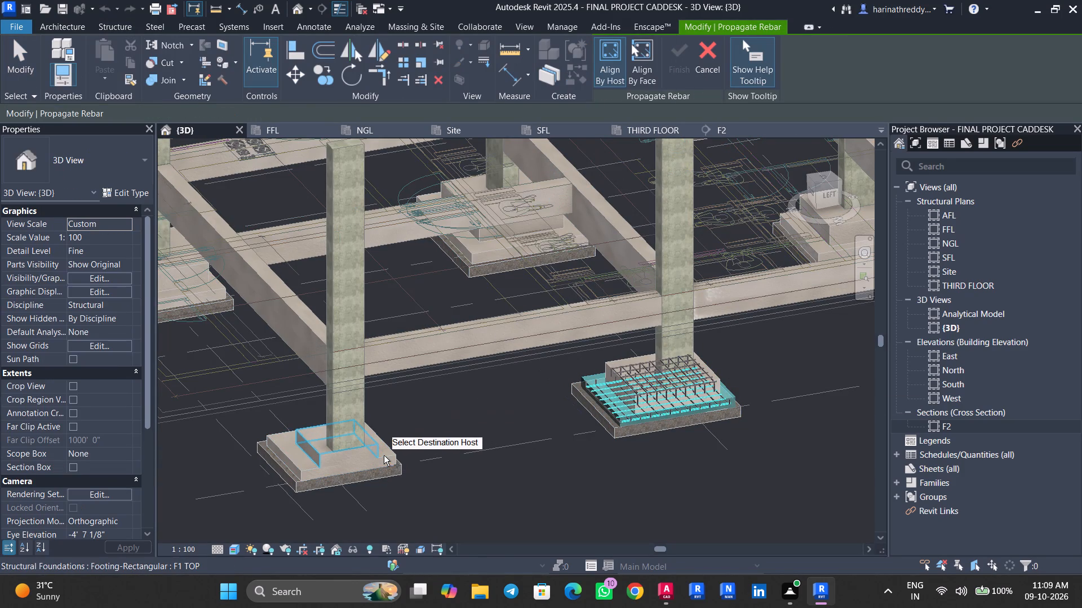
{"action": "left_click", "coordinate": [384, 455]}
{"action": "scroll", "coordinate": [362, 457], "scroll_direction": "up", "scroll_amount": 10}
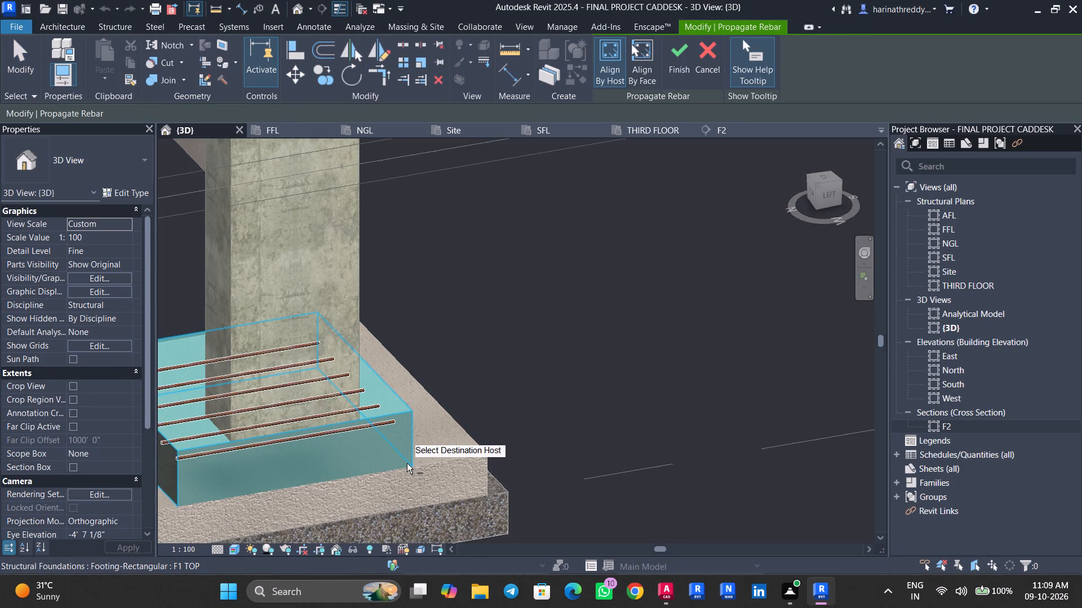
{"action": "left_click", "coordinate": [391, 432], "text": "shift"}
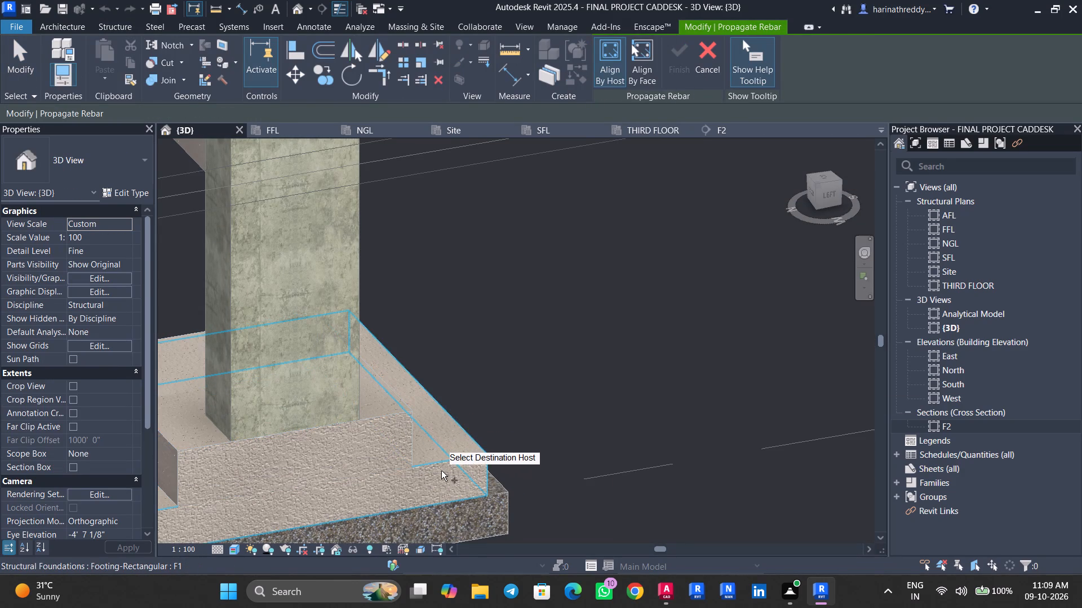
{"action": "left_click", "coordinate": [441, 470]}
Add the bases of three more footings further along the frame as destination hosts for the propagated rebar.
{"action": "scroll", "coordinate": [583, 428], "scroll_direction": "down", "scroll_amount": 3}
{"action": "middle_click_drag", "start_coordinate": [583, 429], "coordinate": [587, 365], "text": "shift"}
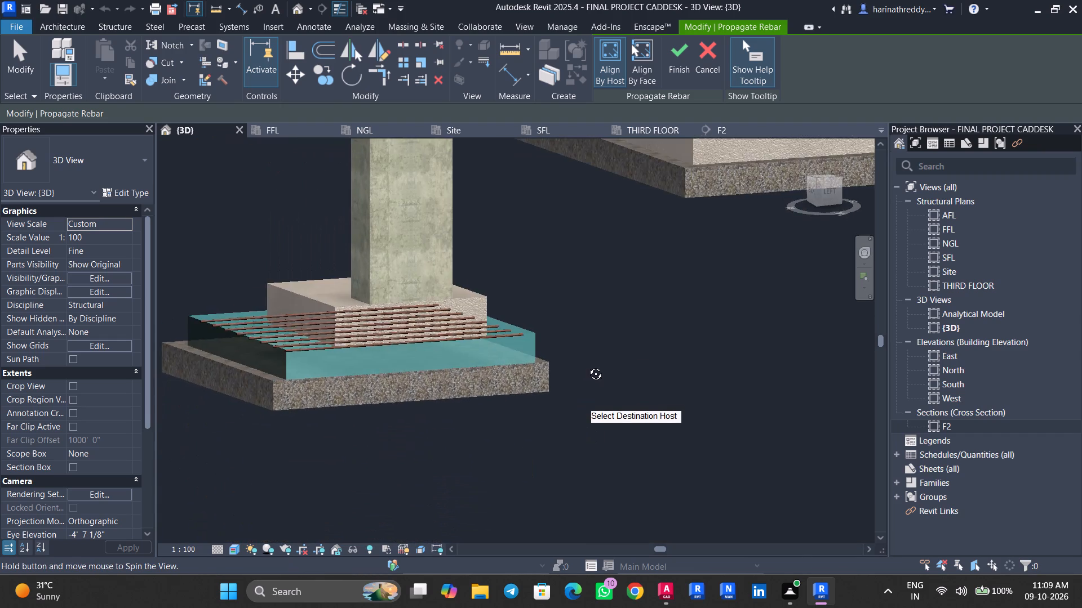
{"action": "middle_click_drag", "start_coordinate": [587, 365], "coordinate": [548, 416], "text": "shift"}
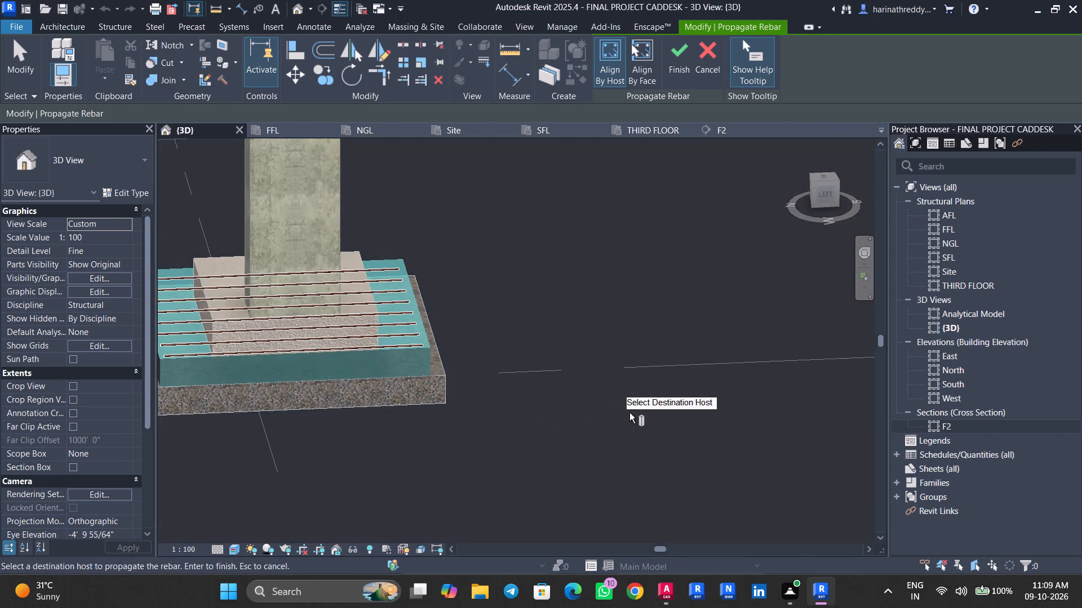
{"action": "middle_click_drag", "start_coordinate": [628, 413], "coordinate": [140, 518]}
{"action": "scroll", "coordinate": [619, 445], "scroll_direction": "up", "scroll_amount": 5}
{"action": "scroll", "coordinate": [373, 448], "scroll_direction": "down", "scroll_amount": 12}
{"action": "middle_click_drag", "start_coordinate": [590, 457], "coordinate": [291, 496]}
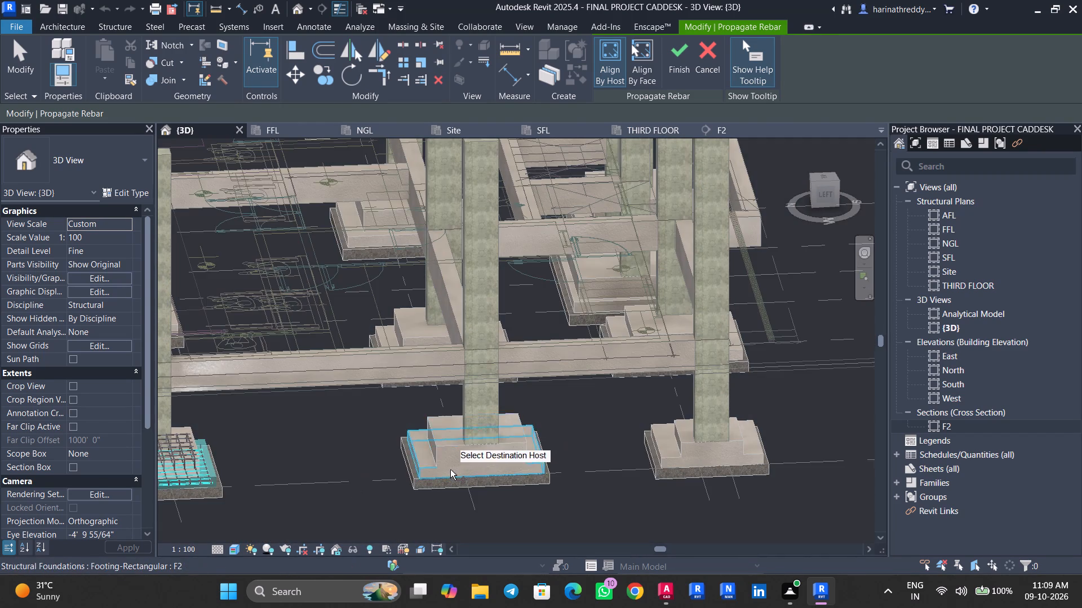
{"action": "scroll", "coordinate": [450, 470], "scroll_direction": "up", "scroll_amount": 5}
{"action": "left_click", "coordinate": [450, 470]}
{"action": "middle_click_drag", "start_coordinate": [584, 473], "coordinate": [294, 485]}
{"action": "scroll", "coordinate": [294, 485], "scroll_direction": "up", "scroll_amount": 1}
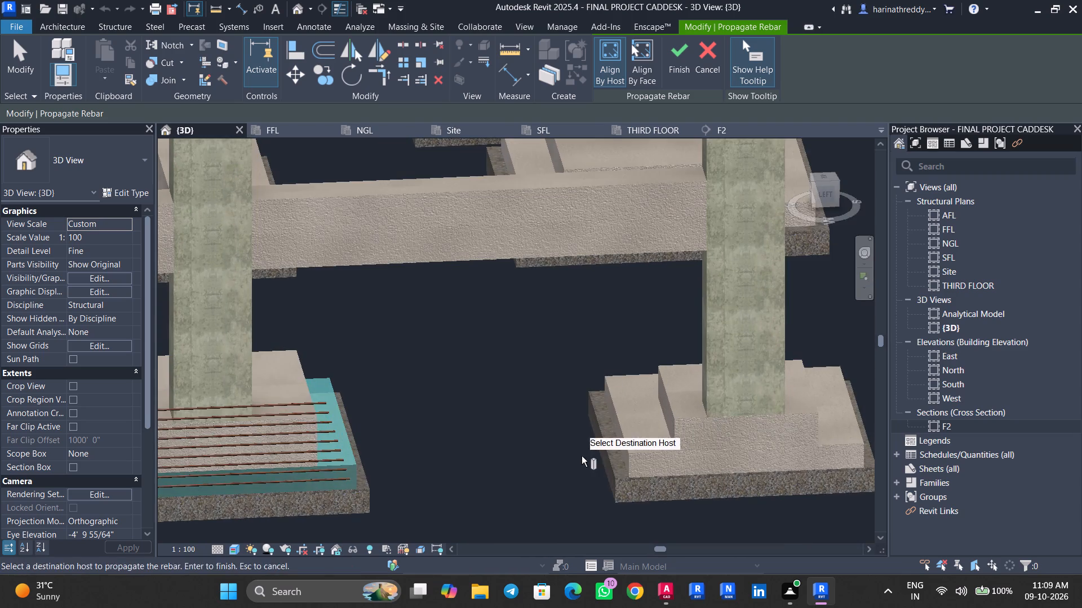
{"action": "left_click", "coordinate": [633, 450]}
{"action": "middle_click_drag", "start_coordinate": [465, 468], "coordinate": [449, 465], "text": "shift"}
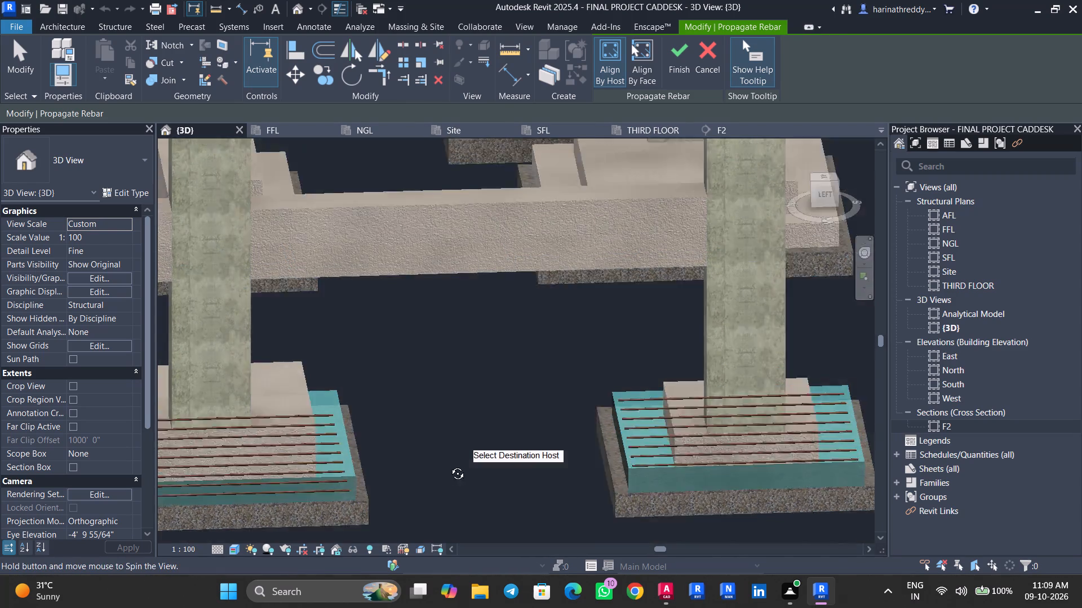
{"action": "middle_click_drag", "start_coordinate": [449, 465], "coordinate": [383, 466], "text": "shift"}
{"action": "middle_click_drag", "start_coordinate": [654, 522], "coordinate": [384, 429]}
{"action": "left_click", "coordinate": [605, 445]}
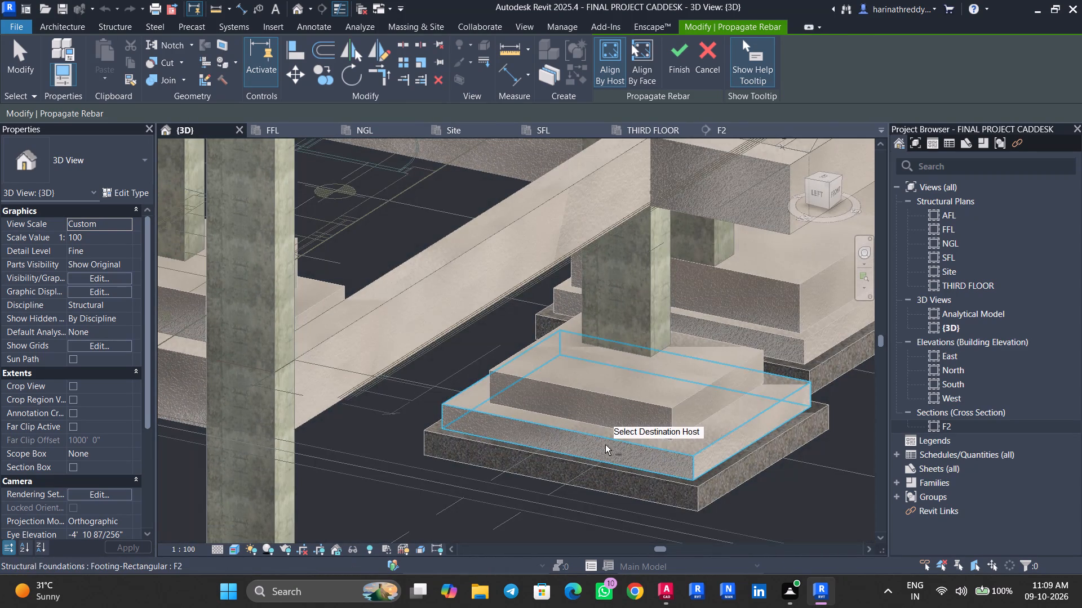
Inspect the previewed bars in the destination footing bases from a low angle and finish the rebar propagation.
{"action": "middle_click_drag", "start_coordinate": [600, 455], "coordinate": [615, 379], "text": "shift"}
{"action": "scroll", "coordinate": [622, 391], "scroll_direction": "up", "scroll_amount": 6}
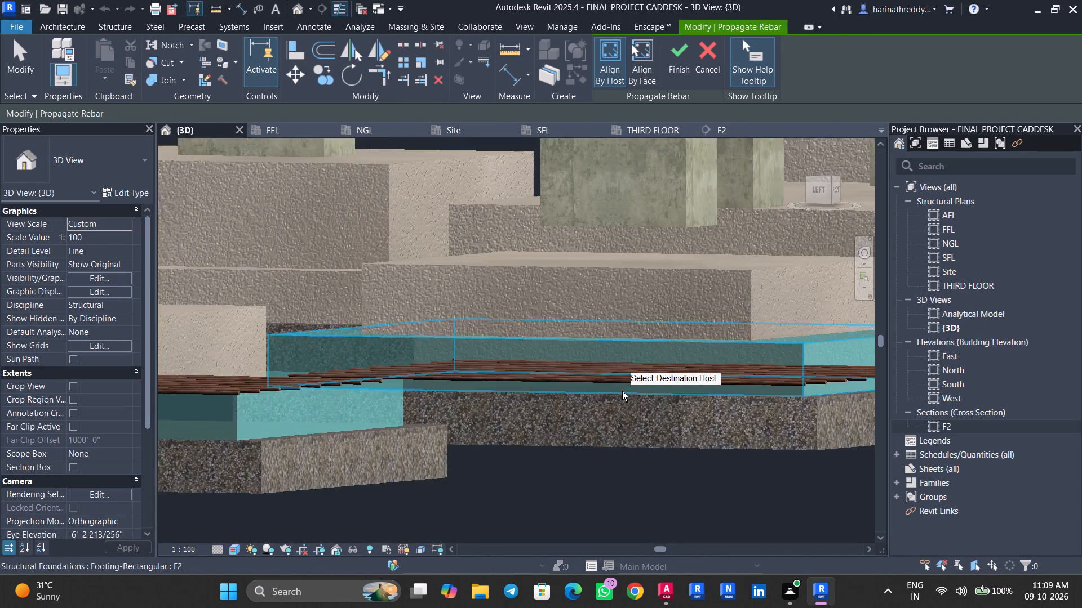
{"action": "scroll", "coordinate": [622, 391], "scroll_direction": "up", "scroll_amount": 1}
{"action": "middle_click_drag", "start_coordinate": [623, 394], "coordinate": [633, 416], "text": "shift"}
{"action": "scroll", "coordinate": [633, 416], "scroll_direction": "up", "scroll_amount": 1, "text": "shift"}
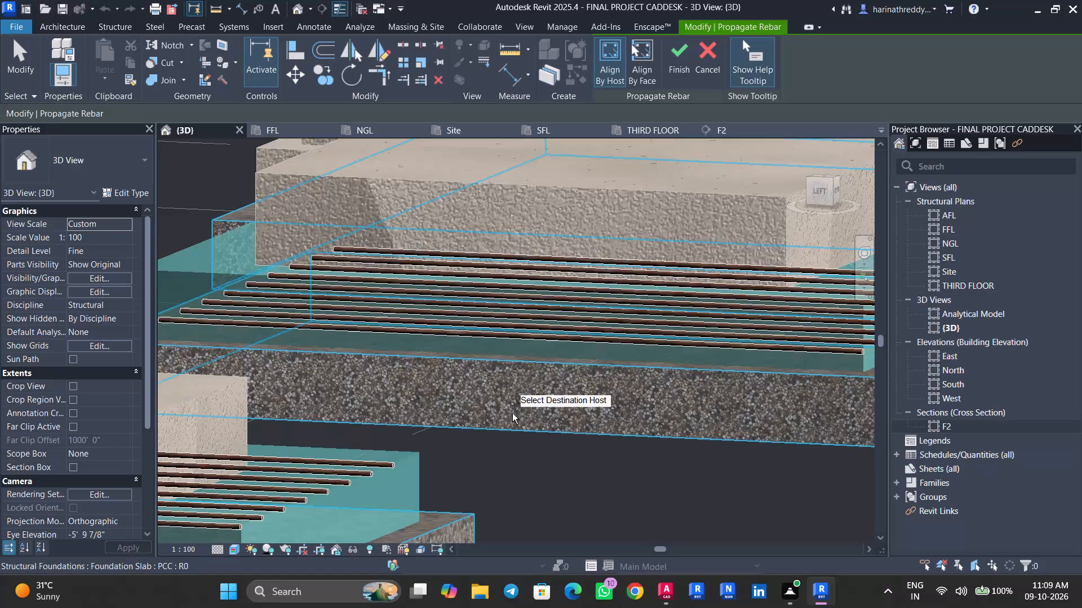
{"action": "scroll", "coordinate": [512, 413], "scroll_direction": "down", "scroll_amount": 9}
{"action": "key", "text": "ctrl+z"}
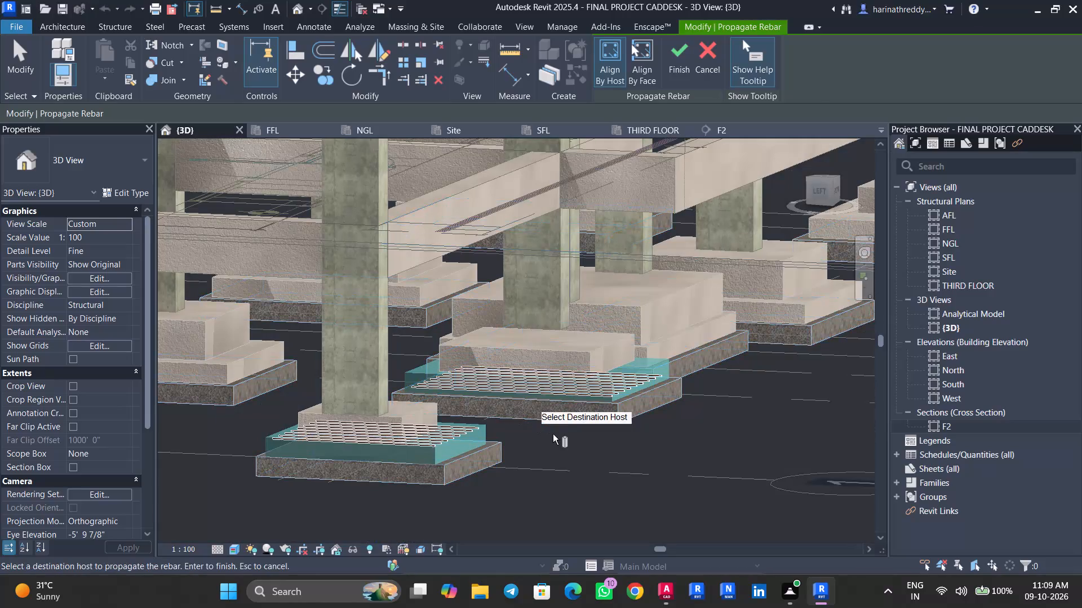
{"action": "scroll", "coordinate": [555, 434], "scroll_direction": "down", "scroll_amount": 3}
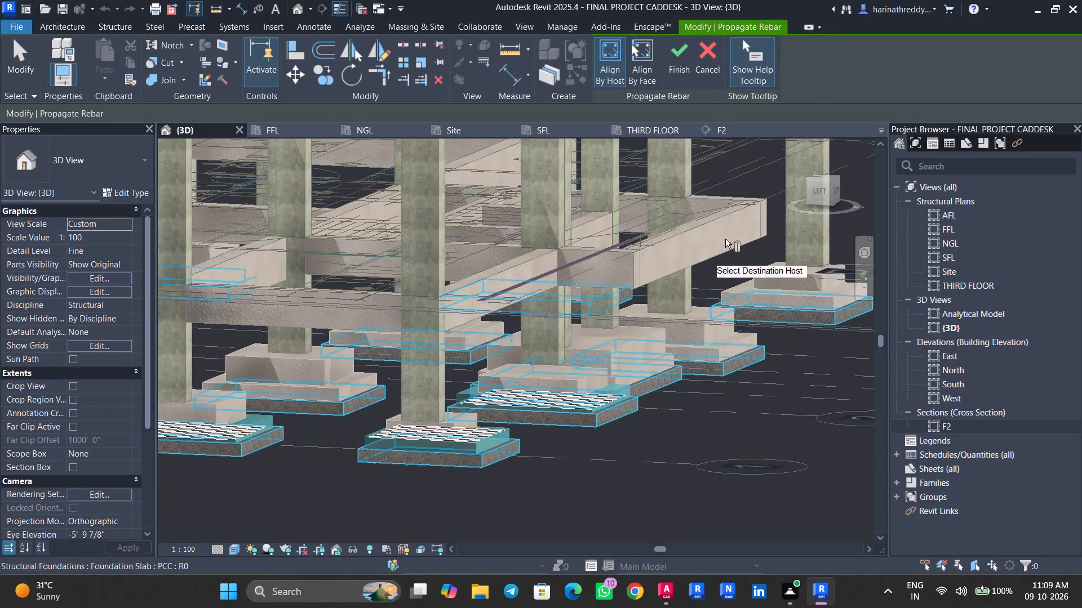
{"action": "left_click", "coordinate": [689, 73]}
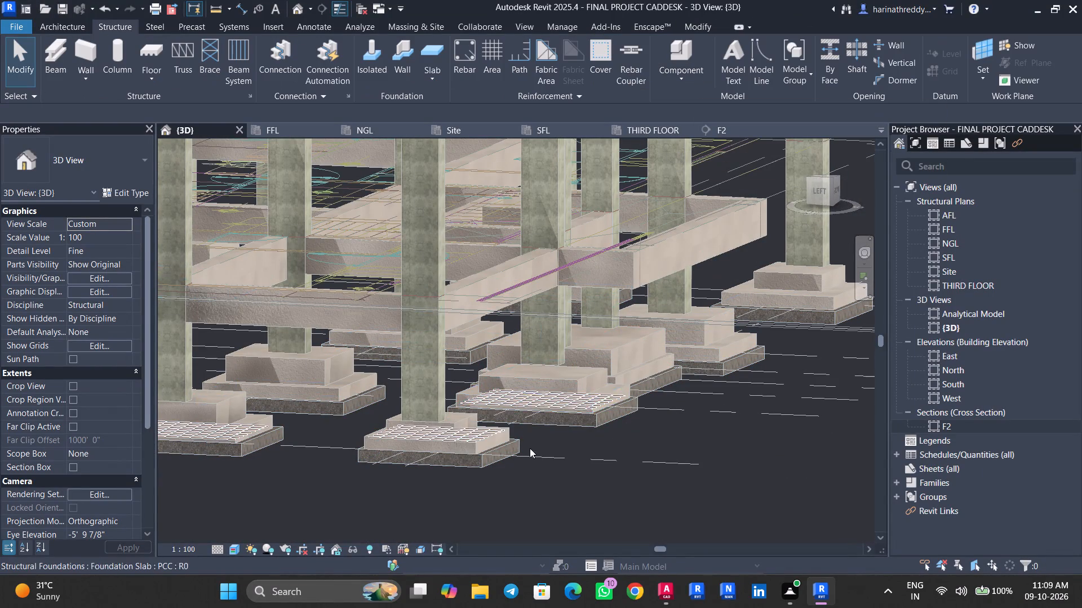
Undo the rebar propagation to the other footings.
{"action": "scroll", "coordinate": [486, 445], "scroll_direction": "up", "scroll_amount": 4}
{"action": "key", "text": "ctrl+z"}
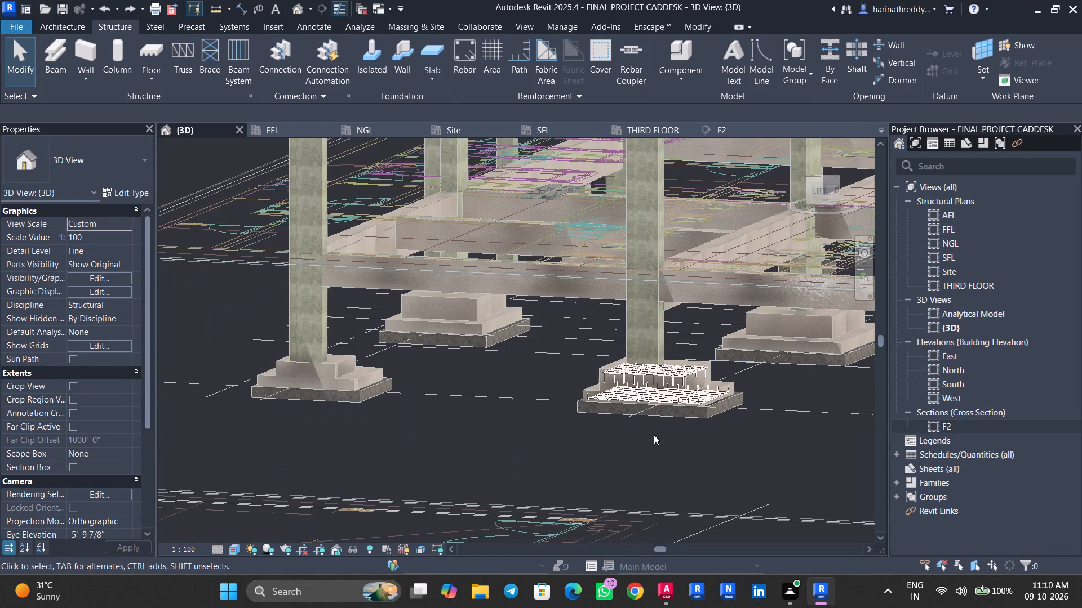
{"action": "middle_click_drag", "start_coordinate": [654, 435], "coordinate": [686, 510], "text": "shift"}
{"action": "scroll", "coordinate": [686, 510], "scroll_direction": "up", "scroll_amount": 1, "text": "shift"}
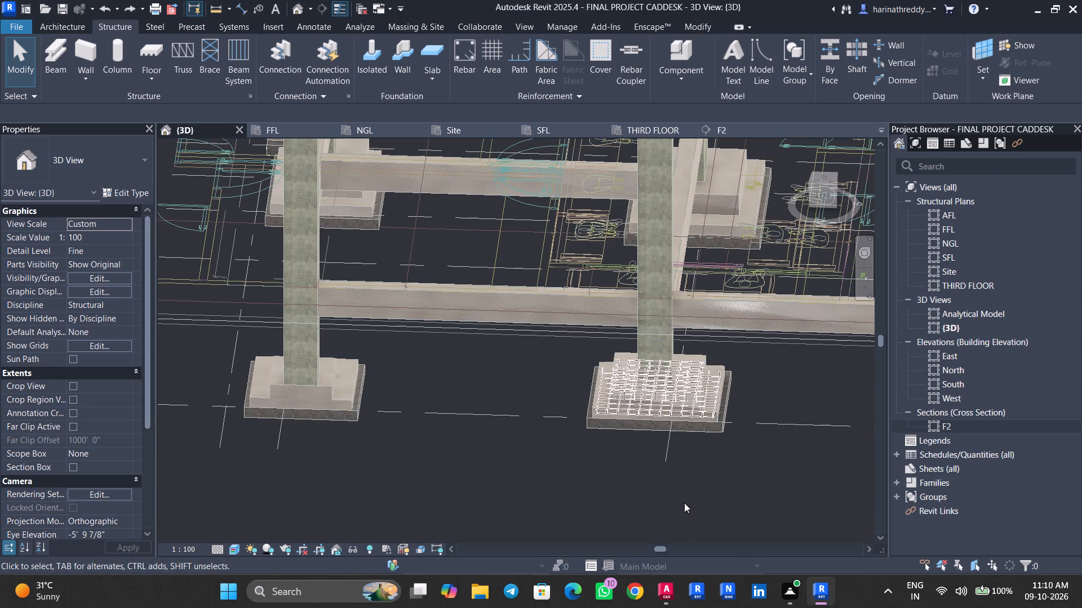
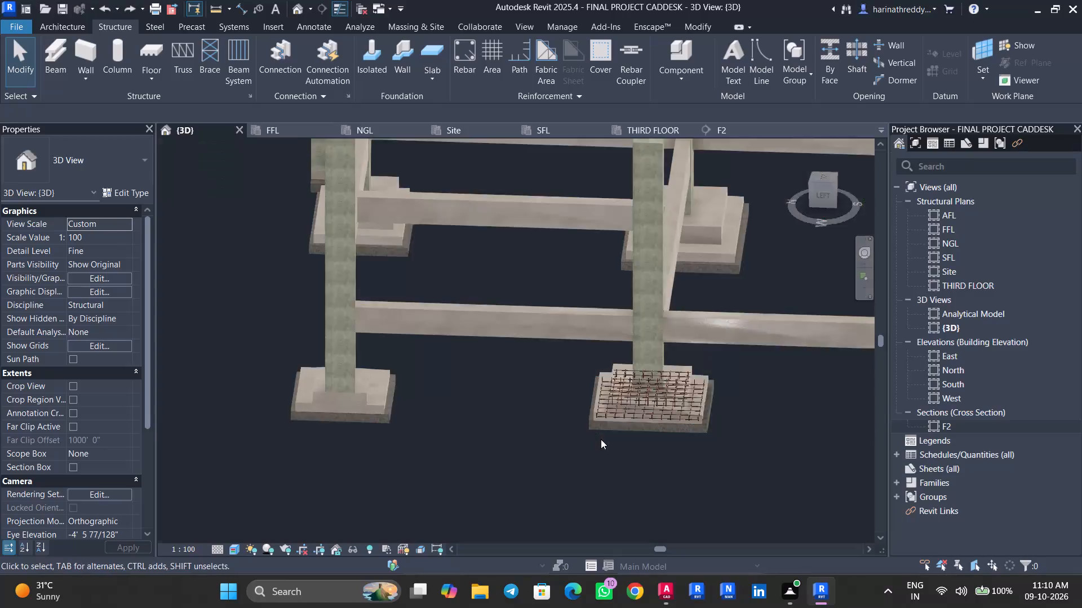
Check in 3D which type the footing base beside the reinforced F2 footing is.
{"action": "middle_click_drag", "start_coordinate": [648, 457], "coordinate": [573, 460], "text": "shift"}
{"action": "scroll", "coordinate": [443, 369], "scroll_direction": "up", "scroll_amount": 6}
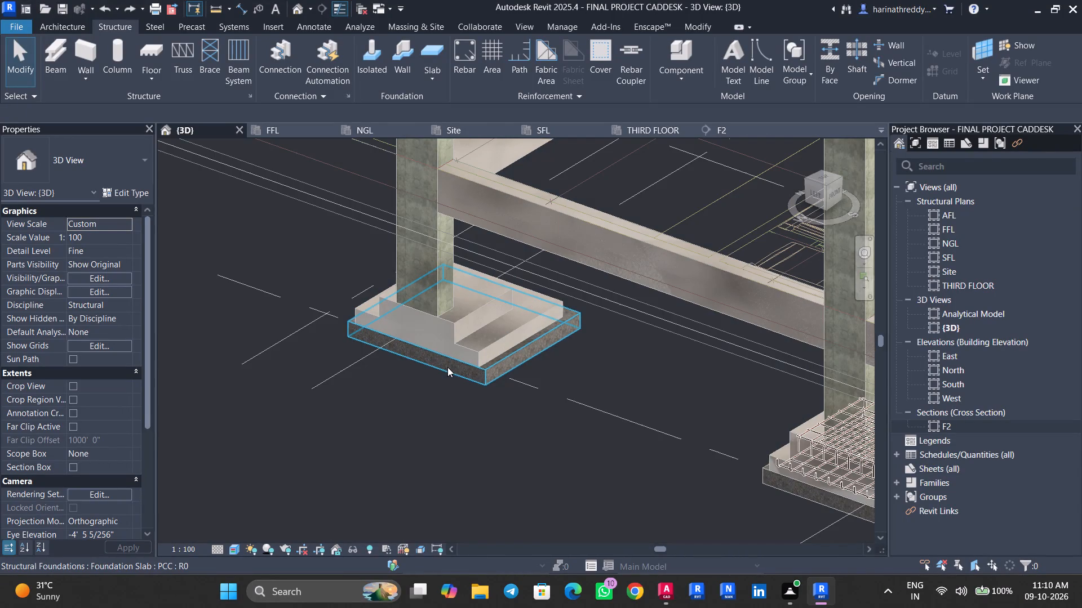
{"action": "left_click", "coordinate": [461, 342]}
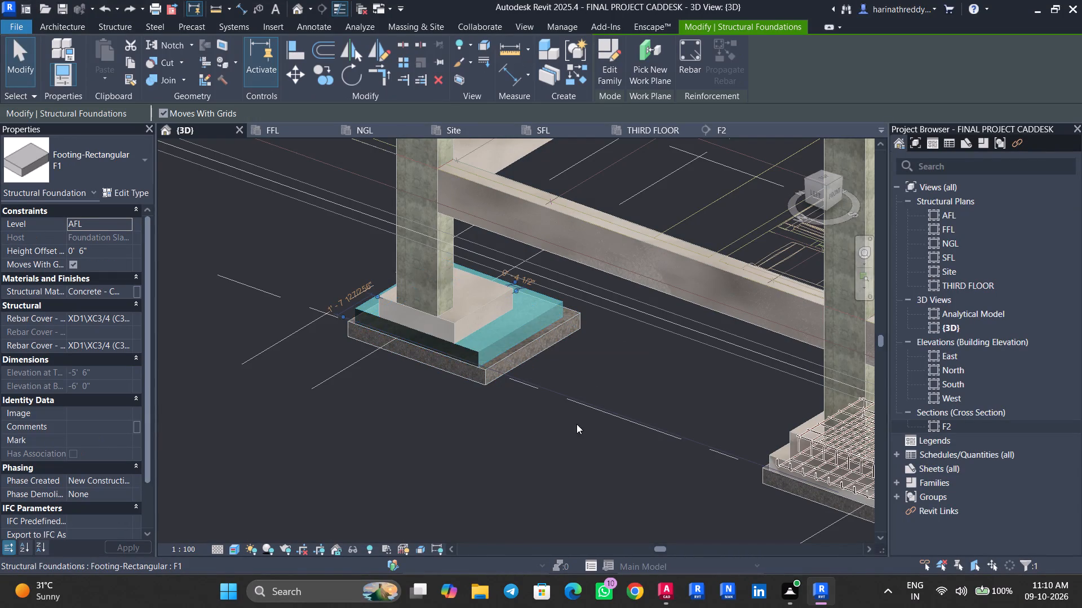
{"action": "middle_click_drag", "start_coordinate": [577, 424], "coordinate": [445, 407]}
{"action": "key", "text": "Escape"}
{"action": "key", "text": "Escape"}
{"action": "middle_click_drag", "start_coordinate": [594, 442], "coordinate": [418, 422]}
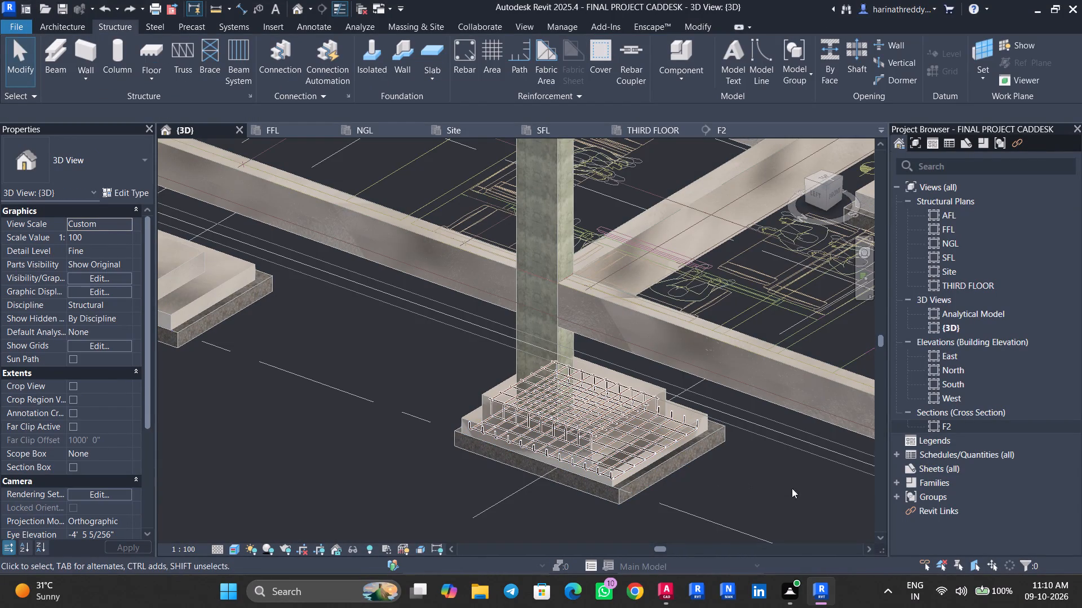
Open the AFL structural plan and check the footing types at grid A/1 and grid A/3–4.
{"action": "double_click", "coordinate": [958, 216]}
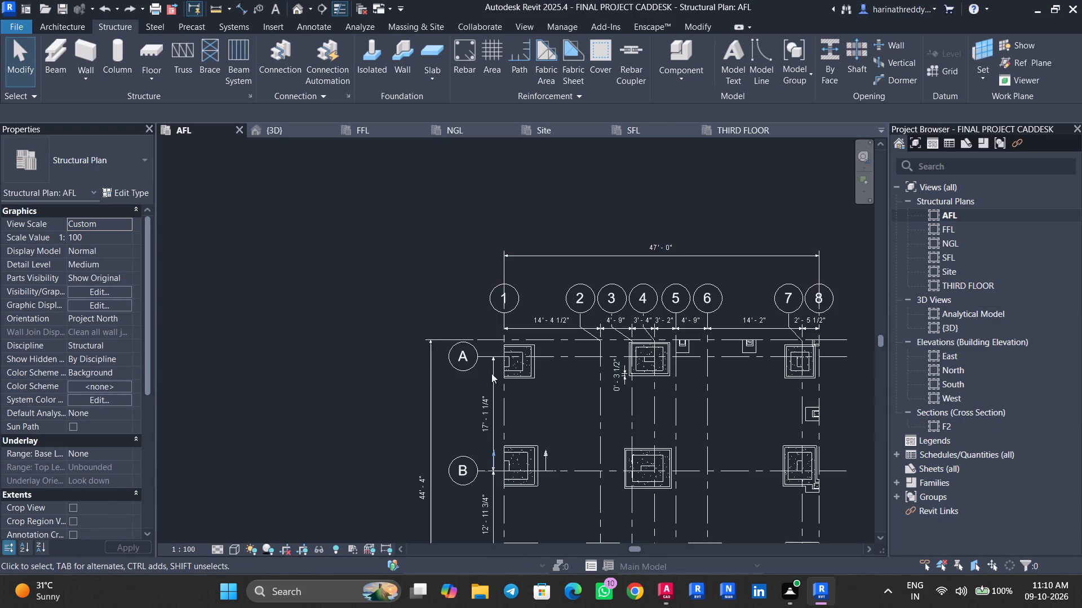
{"action": "scroll", "coordinate": [547, 399], "scroll_direction": "up", "scroll_amount": 3}
{"action": "scroll", "coordinate": [547, 399], "scroll_direction": "down", "scroll_amount": 1}
{"action": "scroll", "coordinate": [547, 399], "scroll_direction": "up", "scroll_amount": 2}
{"action": "scroll", "coordinate": [518, 359], "scroll_direction": "up", "scroll_amount": 2}
{"action": "left_click", "coordinate": [518, 359]}
{"action": "middle_click_drag", "start_coordinate": [660, 370], "coordinate": [607, 368]}
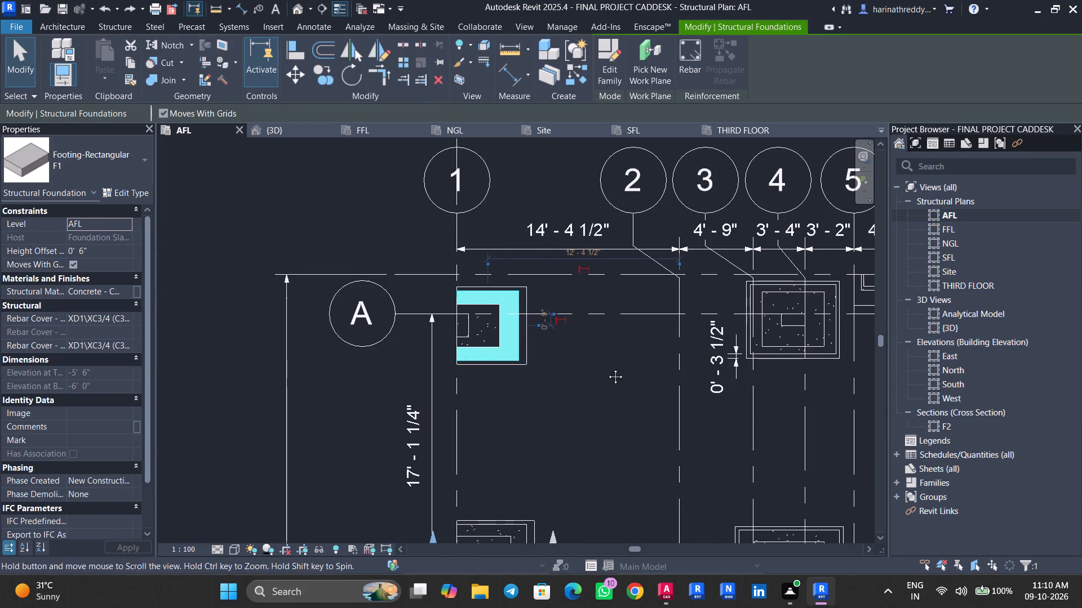
{"action": "middle_click_drag", "start_coordinate": [607, 368], "coordinate": [456, 359]}
{"action": "key", "text": "Escape"}
{"action": "left_click", "coordinate": [598, 334]}
{"action": "middle_click_drag", "start_coordinate": [764, 346], "coordinate": [646, 347]}
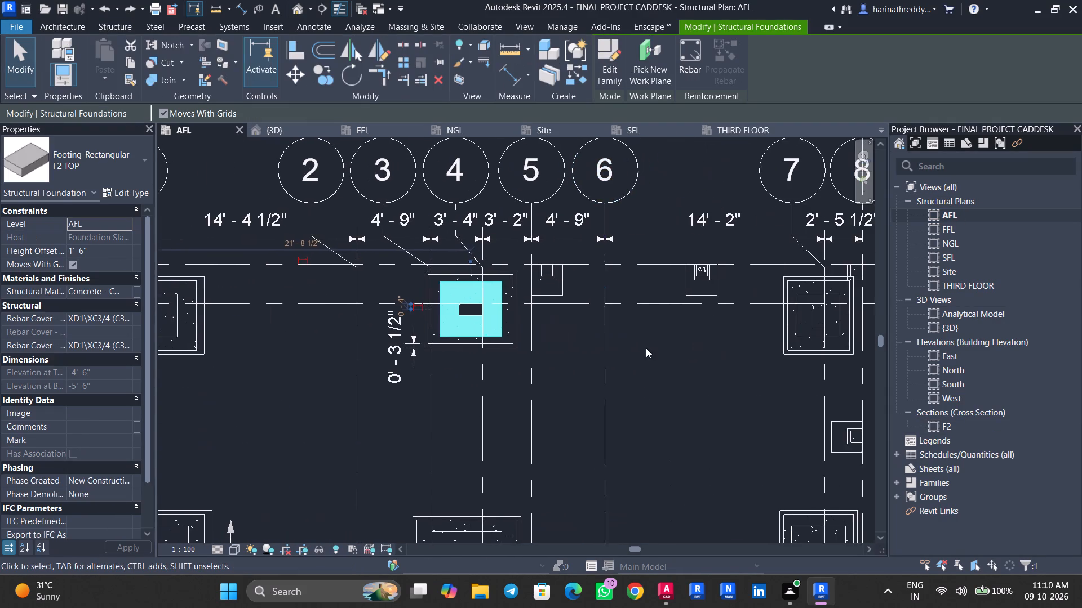
{"action": "key", "text": "Escape"}
Propagate the rebar of the F2 footing base at grid B/1, aligned by host, to the F2 base at grid A/3–4.
{"action": "scroll", "coordinate": [661, 377], "scroll_direction": "down", "scroll_amount": 4}
{"action": "middle_click_drag", "start_coordinate": [661, 377], "coordinate": [673, 332]}
{"action": "scroll", "coordinate": [397, 456], "scroll_direction": "up", "scroll_amount": 7}
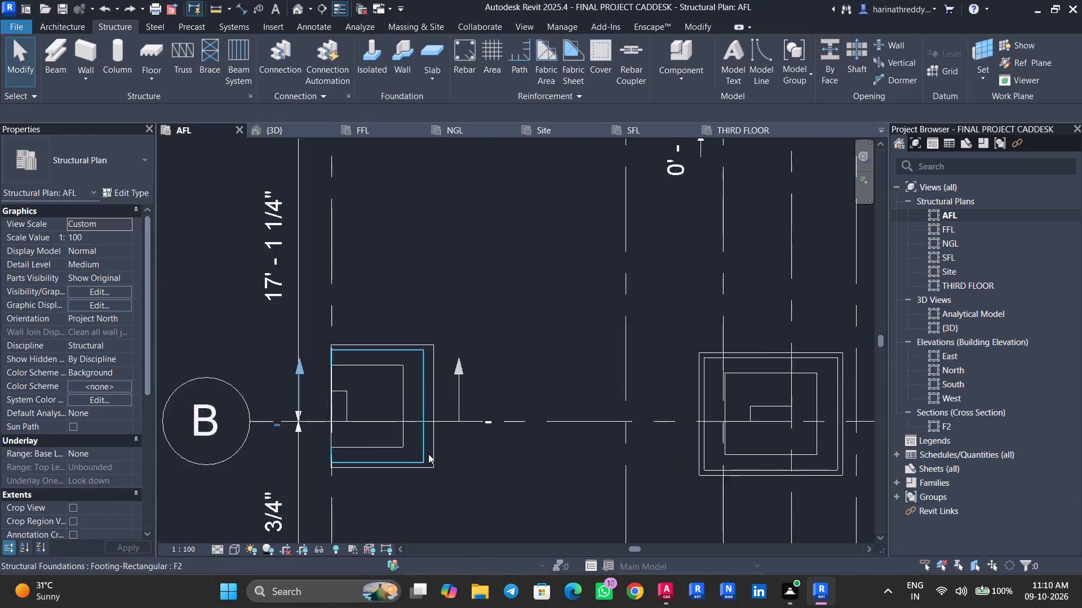
{"action": "left_click", "coordinate": [423, 453]}
{"action": "scroll", "coordinate": [564, 379], "scroll_direction": "up", "scroll_amount": 1}
{"action": "scroll", "coordinate": [564, 379], "scroll_direction": "down", "scroll_amount": 4}
{"action": "middle_click_drag", "start_coordinate": [579, 362], "coordinate": [476, 428]}
{"action": "key", "text": "Escape"}
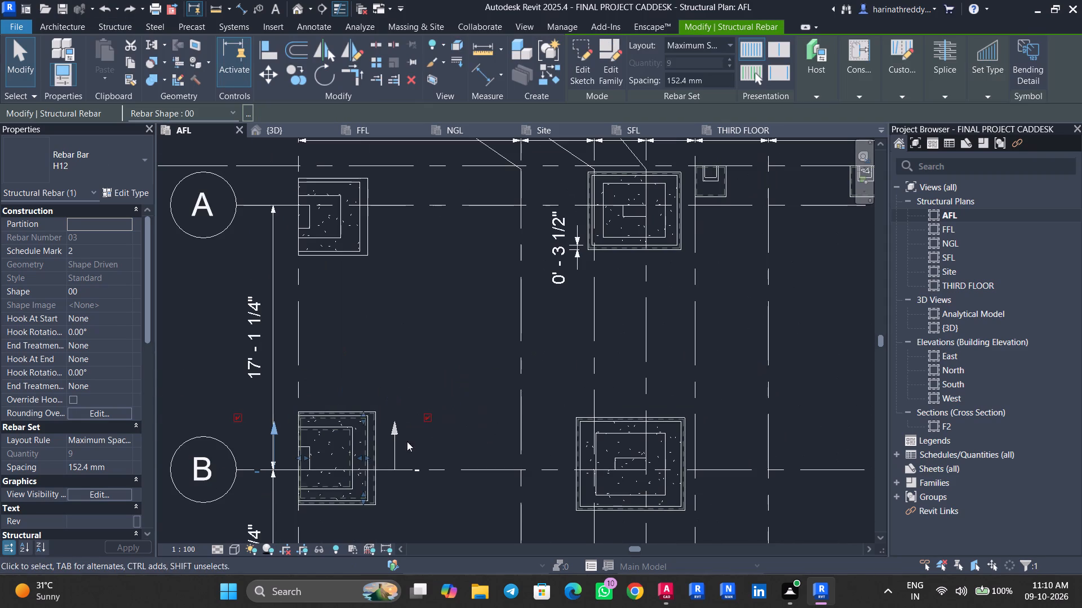
{"action": "key", "text": "Escape"}
{"action": "key", "text": "Tab"}
{"action": "key", "text": "Tab"}
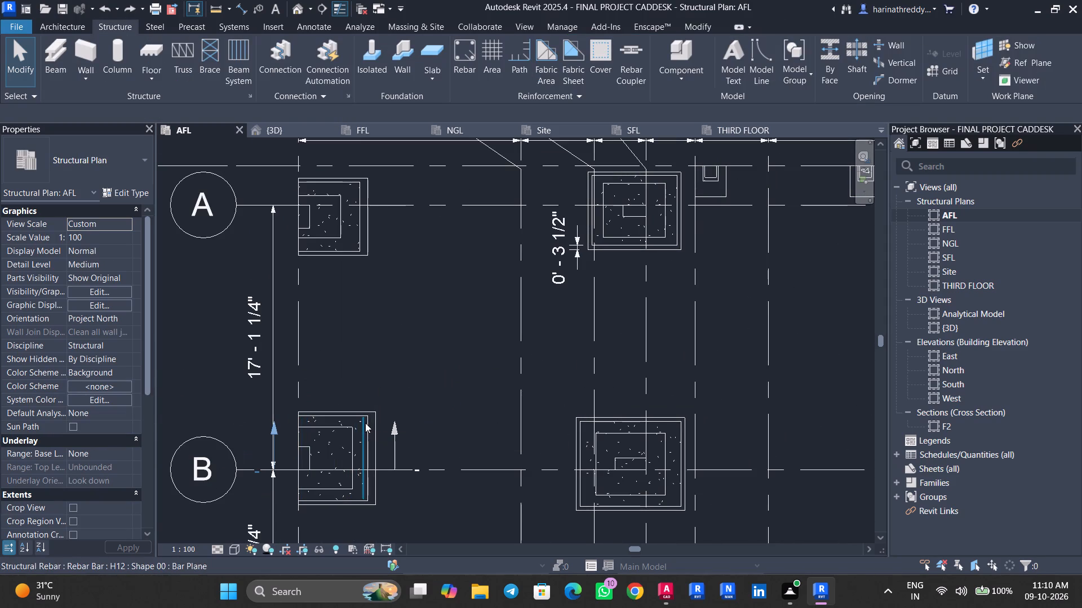
{"action": "key", "text": "Tab"}
{"action": "scroll", "coordinate": [365, 420], "scroll_direction": "down", "scroll_amount": 1}
{"action": "scroll", "coordinate": [365, 420], "scroll_direction": "up", "scroll_amount": 4}
{"action": "key", "text": "Tab"}
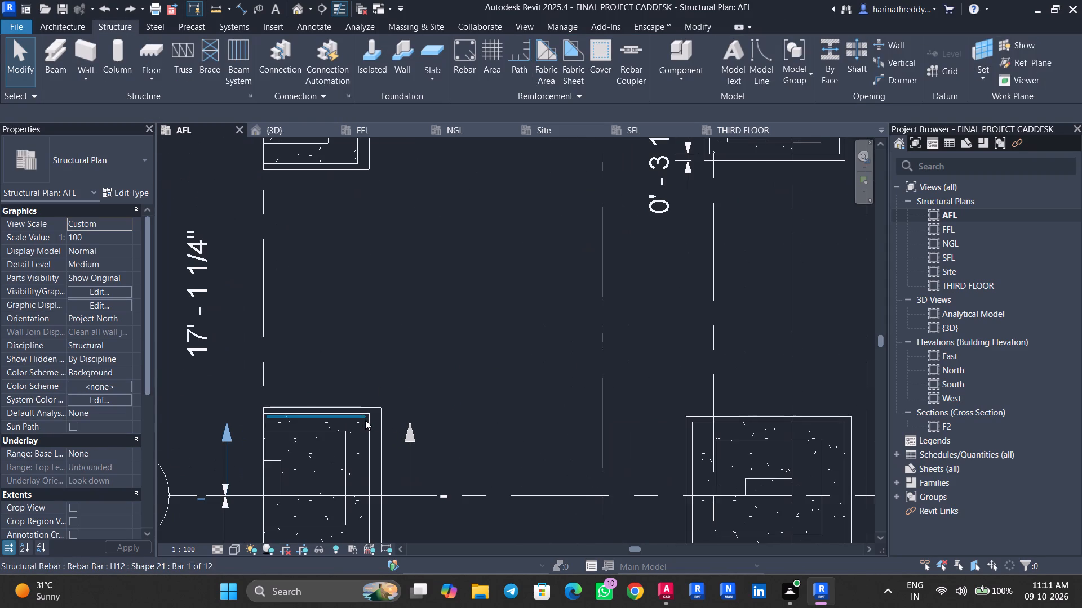
{"action": "key", "text": "Tab"}
{"action": "key", "text": "Tab"}
{"action": "scroll", "coordinate": [365, 417], "scroll_direction": "up", "scroll_amount": 9}
{"action": "left_click", "coordinate": [379, 407]}
{"action": "scroll", "coordinate": [379, 407], "scroll_direction": "down", "scroll_amount": 5}
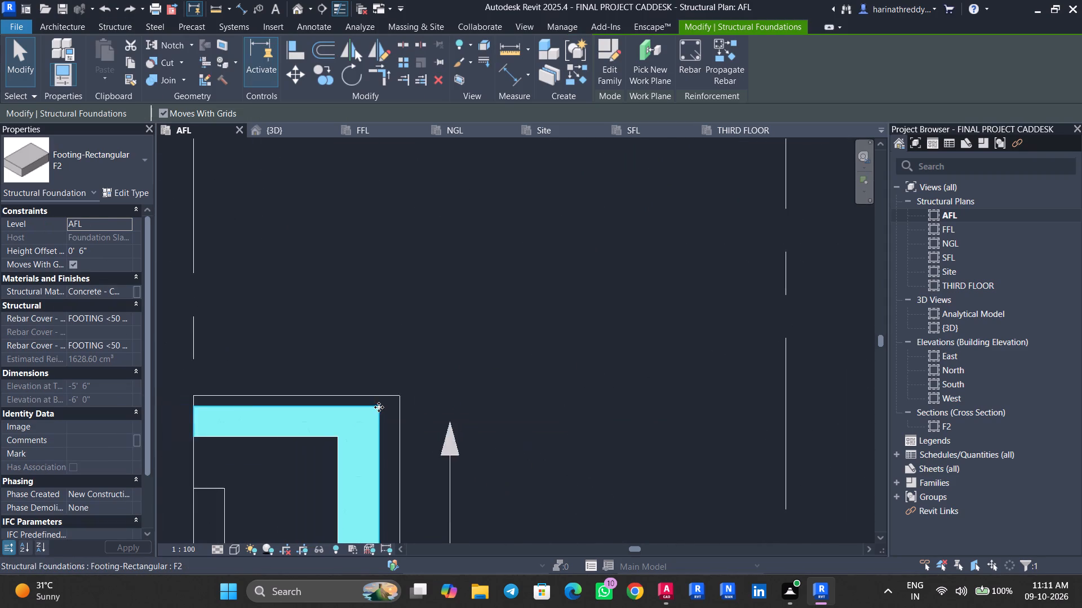
{"action": "scroll", "coordinate": [379, 407], "scroll_direction": "down", "scroll_amount": 8}
{"action": "left_click", "coordinate": [726, 68]}
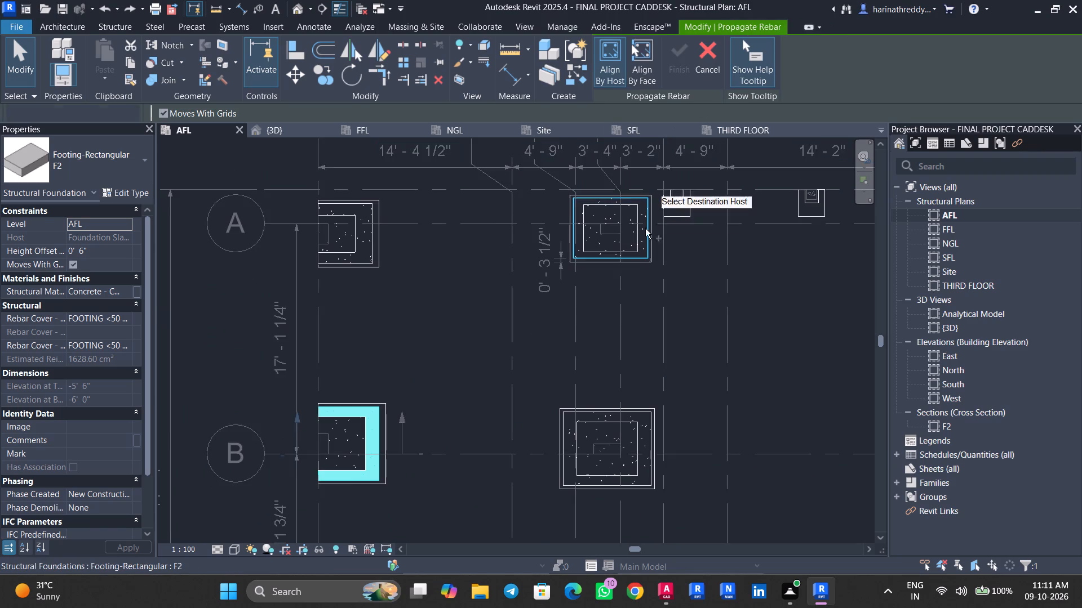
{"action": "scroll", "coordinate": [635, 255], "scroll_direction": "up", "scroll_amount": 3}
{"action": "left_click", "coordinate": [646, 254]}
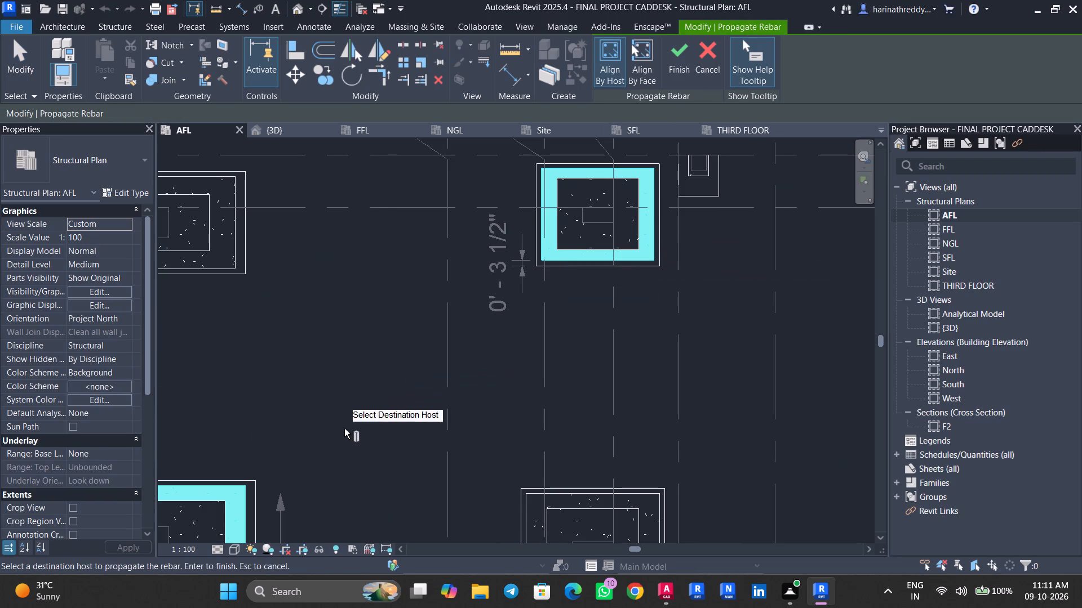
{"action": "left_click", "coordinate": [685, 69]}
Propagate the rebar of the F2 TOP footing at grid B/1, aligned by host, to the F2 TOP at grid A/3–4.
{"action": "middle_click_drag", "start_coordinate": [329, 439], "coordinate": [460, 344]}
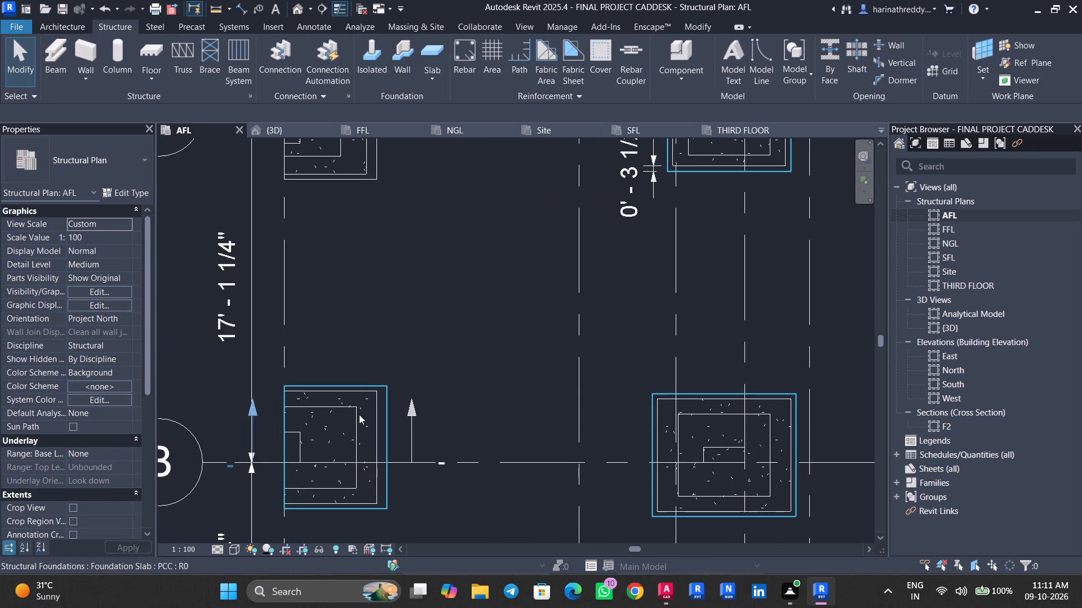
{"action": "scroll", "coordinate": [331, 410], "scroll_direction": "up", "scroll_amount": 7}
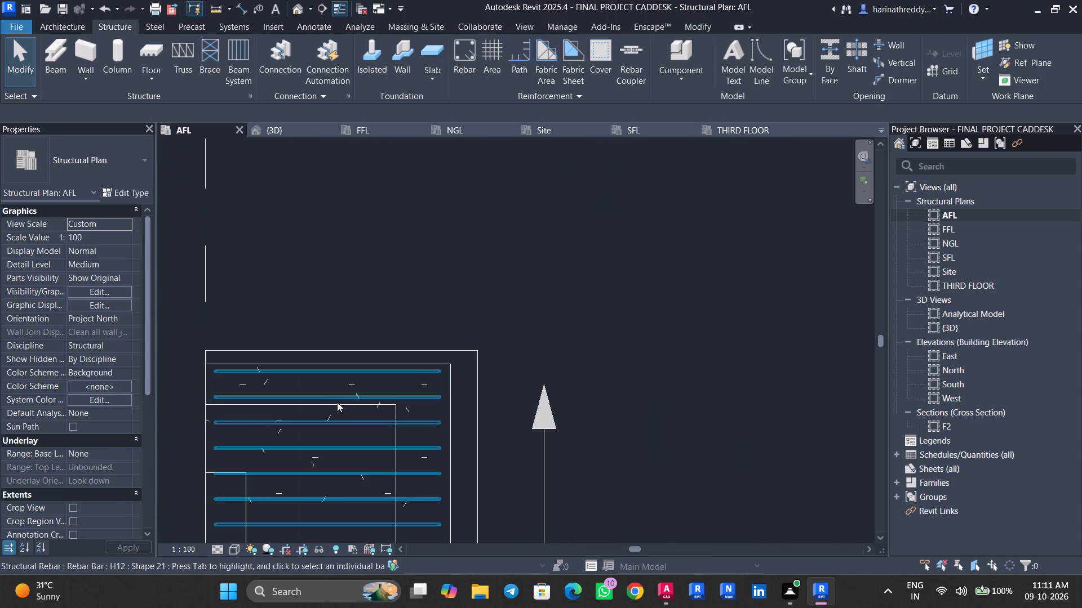
{"action": "key", "text": "Tab"}
{"action": "key", "text": "Tab"}
{"action": "left_click", "coordinate": [337, 401]}
{"action": "scroll", "coordinate": [337, 401], "scroll_direction": "down", "scroll_amount": 3}
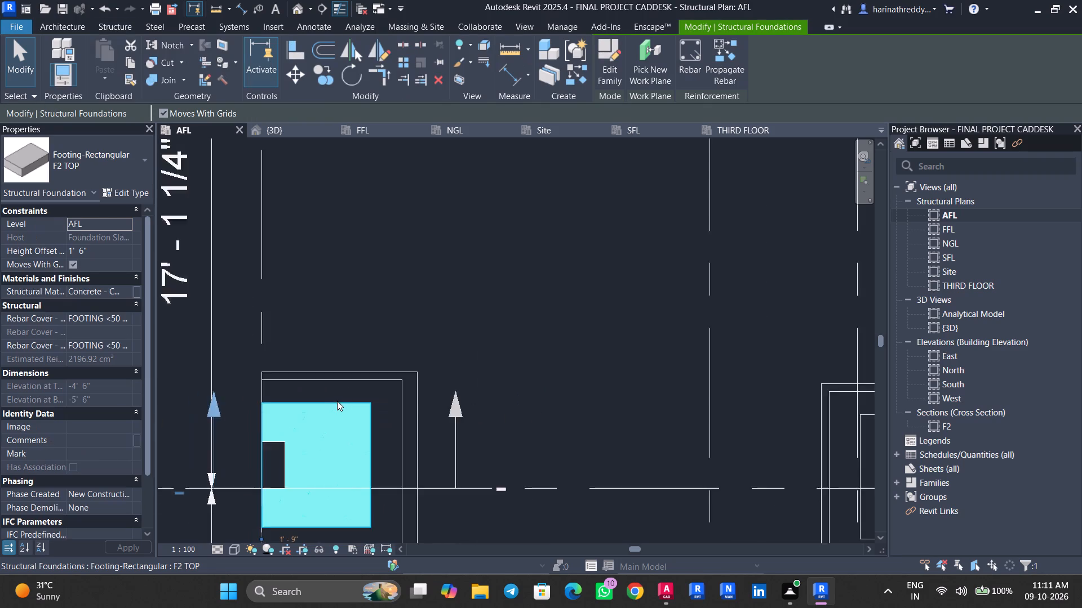
{"action": "scroll", "coordinate": [337, 401], "scroll_direction": "down", "scroll_amount": 3}
{"action": "left_click", "coordinate": [741, 71]}
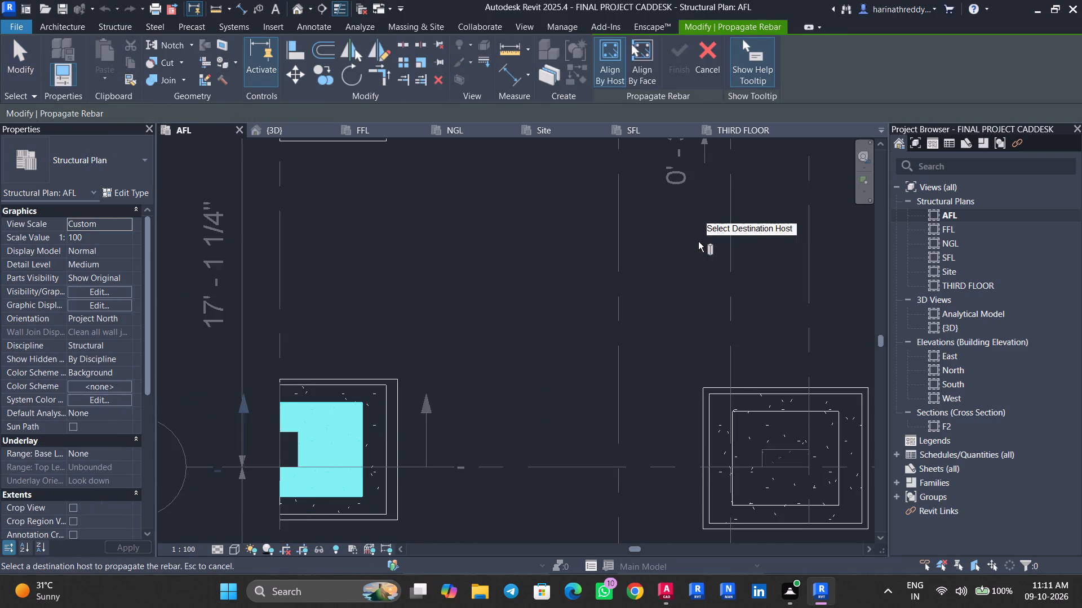
{"action": "middle_click_drag", "start_coordinate": [703, 254], "coordinate": [484, 515]}
{"action": "scroll", "coordinate": [484, 515], "scroll_direction": "up", "scroll_amount": 1}
{"action": "left_click", "coordinate": [586, 337]}
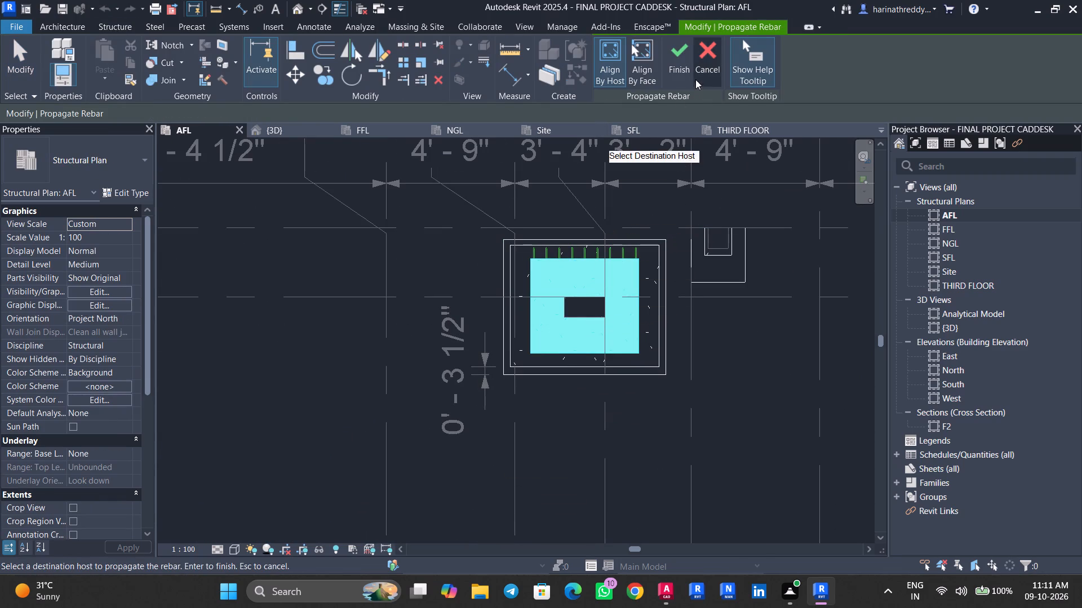
{"action": "left_click", "coordinate": [679, 69]}
{"action": "key", "text": "Escape"}
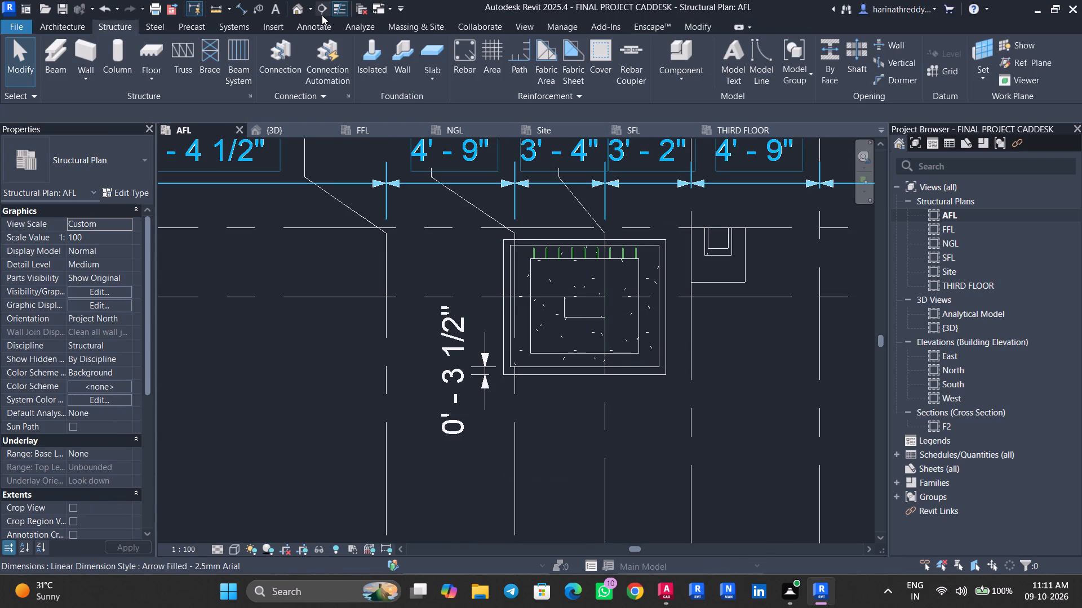
Examine the propagated bars in the second F2 footing's base and top in the 3D view from several angles.
{"action": "left_click", "coordinate": [299, 11]}
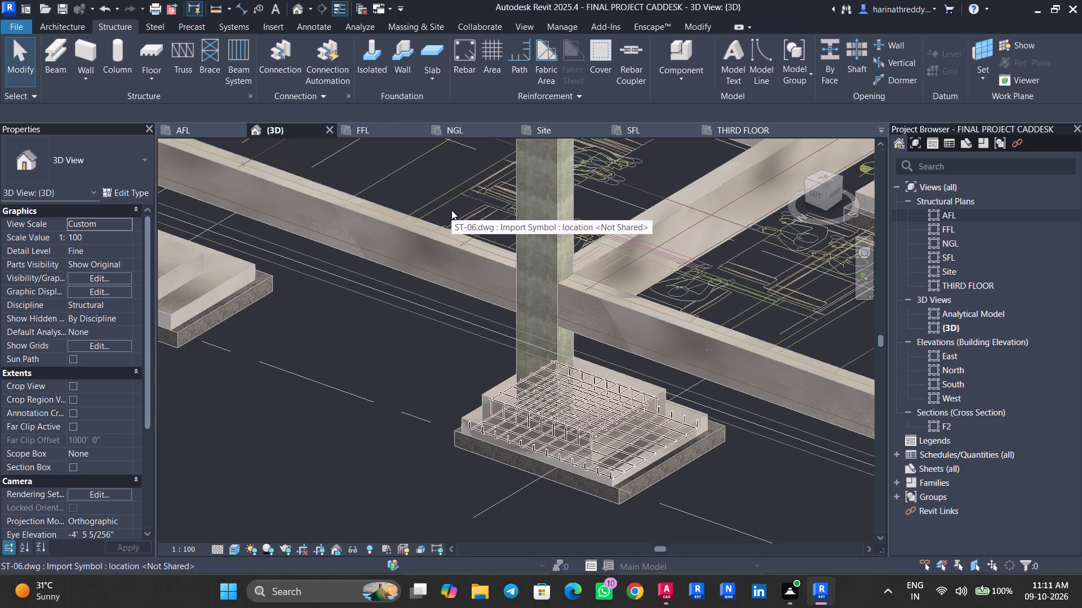
{"action": "middle_click_drag", "start_coordinate": [436, 352], "coordinate": [502, 296], "text": "shift"}
{"action": "scroll", "coordinate": [414, 356], "scroll_direction": "down", "scroll_amount": 3}
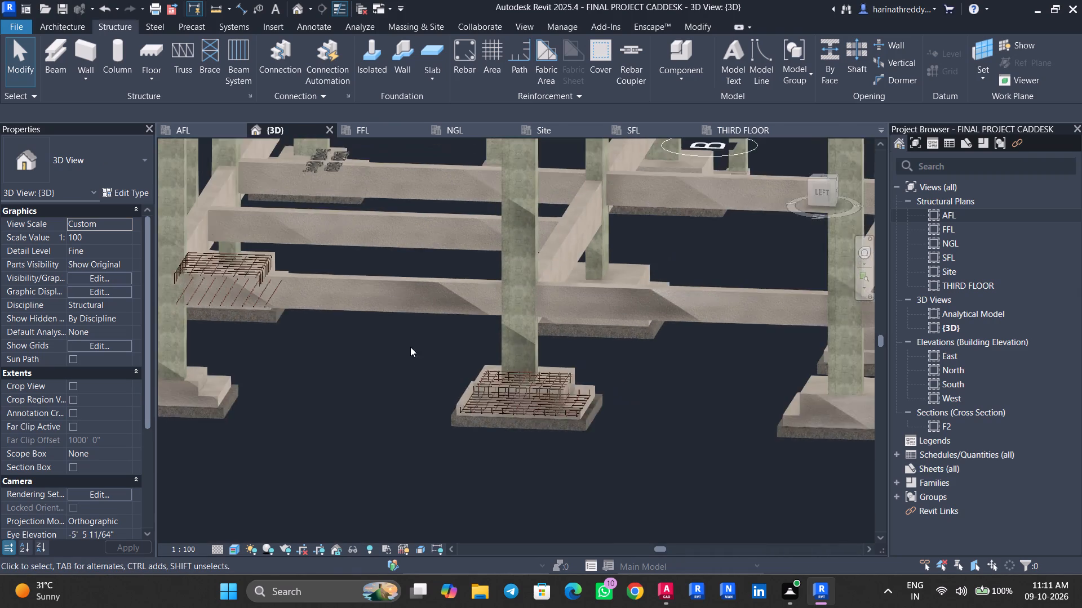
{"action": "scroll", "coordinate": [410, 347], "scroll_direction": "down", "scroll_amount": 1}
{"action": "middle_click_drag", "start_coordinate": [385, 390], "coordinate": [553, 403], "text": "shift"}
{"action": "middle_click_drag", "start_coordinate": [269, 435], "coordinate": [587, 397]}
{"action": "scroll", "coordinate": [362, 436], "scroll_direction": "up", "scroll_amount": 1}
{"action": "scroll", "coordinate": [587, 397], "scroll_direction": "down", "scroll_amount": 1}
{"action": "scroll", "coordinate": [273, 404], "scroll_direction": "up", "scroll_amount": 3}
{"action": "scroll", "coordinate": [321, 408], "scroll_direction": "down", "scroll_amount": 1}
{"action": "scroll", "coordinate": [331, 406], "scroll_direction": "up", "scroll_amount": 6}
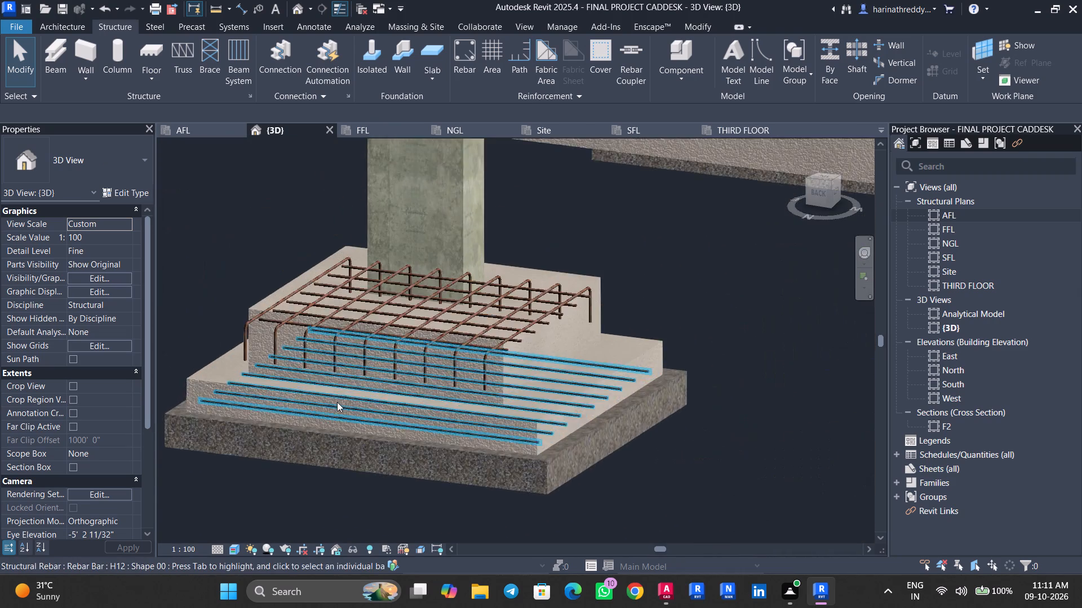
{"action": "scroll", "coordinate": [337, 402], "scroll_direction": "up", "scroll_amount": 4}
{"action": "left_click", "coordinate": [337, 402]}
{"action": "key", "text": "Escape"}
{"action": "key", "text": "Escape"}
{"action": "middle_click_drag", "start_coordinate": [442, 262], "coordinate": [440, 287], "text": "shift"}
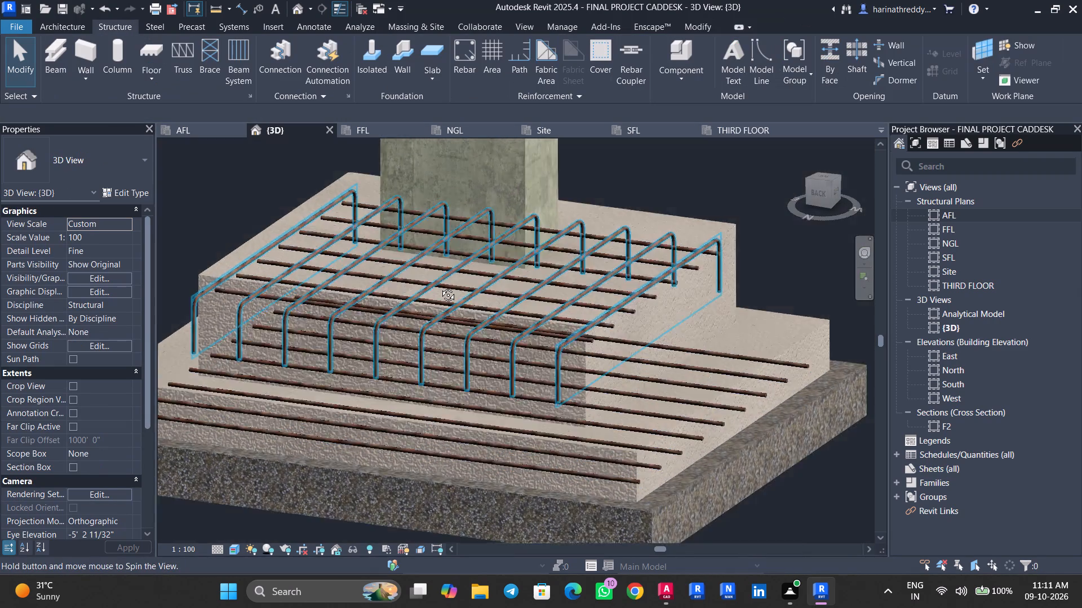
{"action": "middle_click_drag", "start_coordinate": [440, 287], "coordinate": [446, 341], "text": "shift"}
{"action": "middle_click_drag", "start_coordinate": [452, 342], "coordinate": [570, 147]}
{"action": "middle_click_drag", "start_coordinate": [448, 353], "coordinate": [484, 182]}
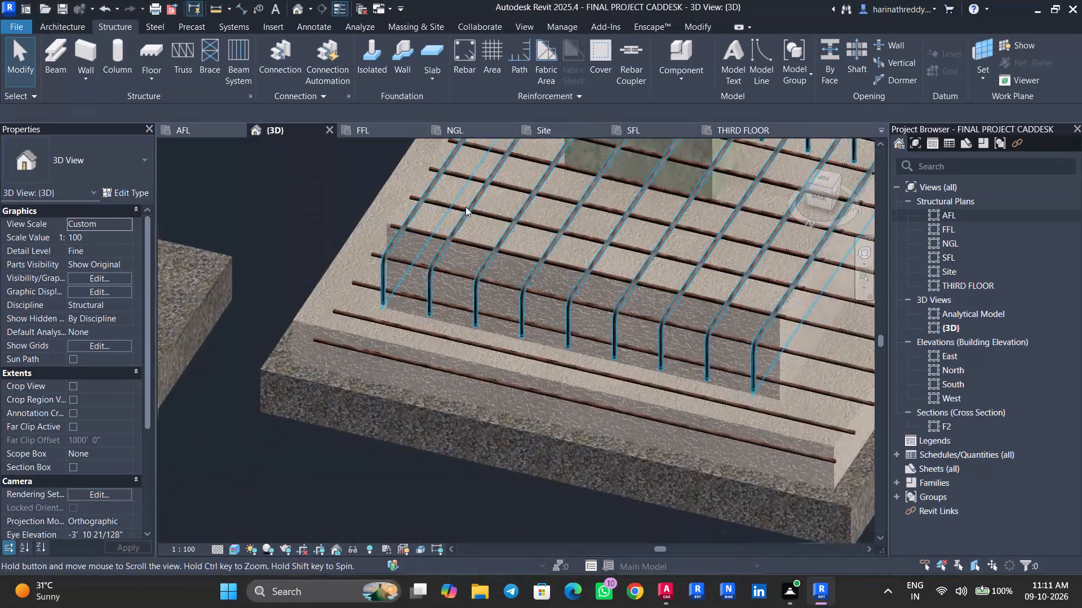
{"action": "scroll", "coordinate": [327, 361], "scroll_direction": "down", "scroll_amount": 16}
{"action": "scroll", "coordinate": [329, 347], "scroll_direction": "up", "scroll_amount": 1}
{"action": "scroll", "coordinate": [329, 347], "scroll_direction": "down", "scroll_amount": 1}
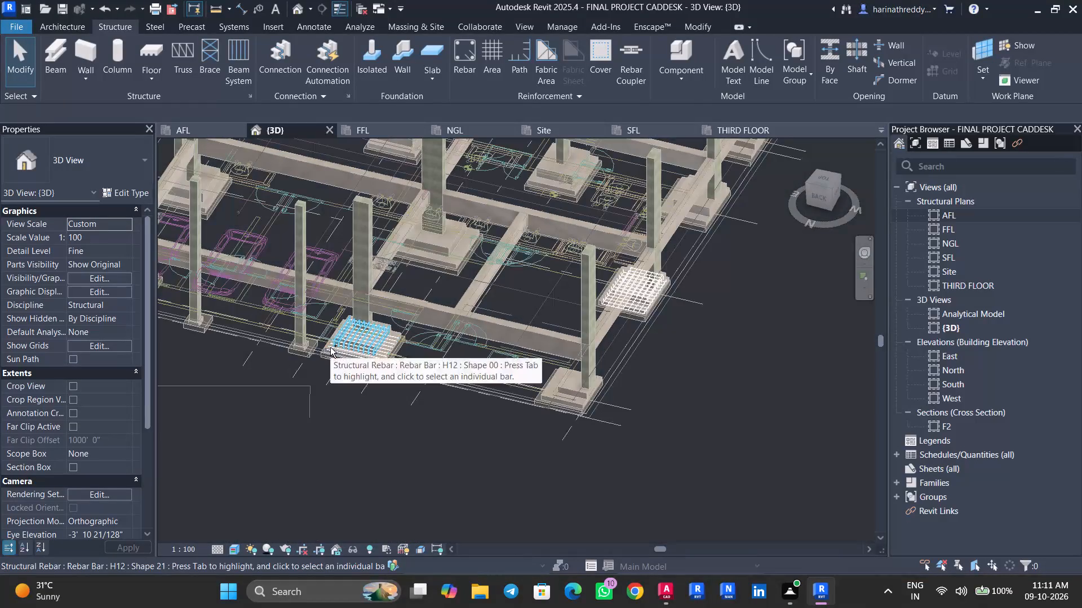
Save the project.
{"action": "key", "text": "ctrl+s"}
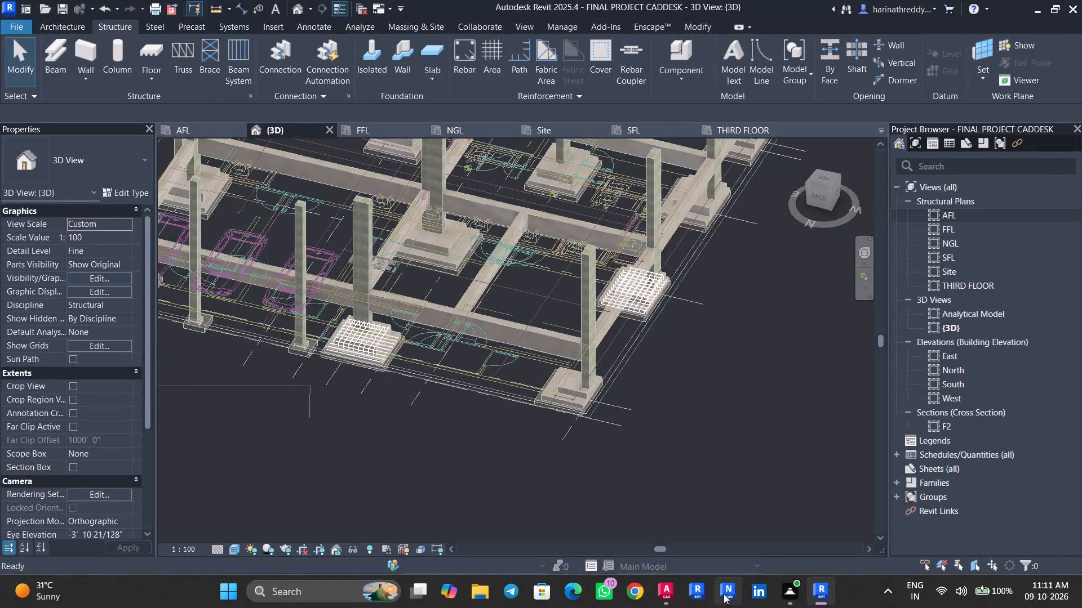
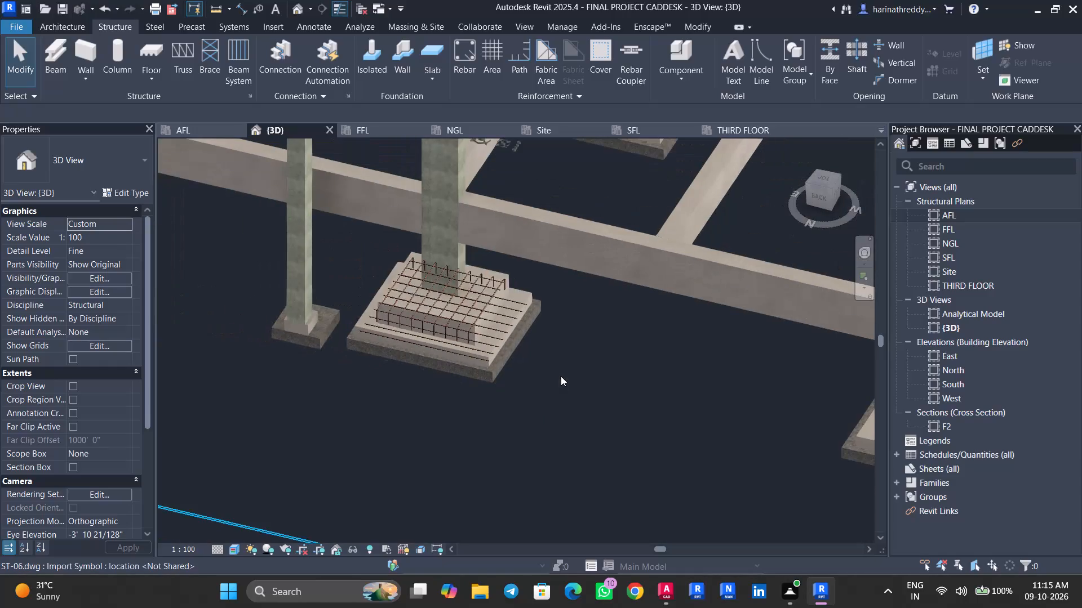
In the AFL structural plan, check the types of the footings near grid 7 on gridlines A and B.
{"action": "scroll", "coordinate": [561, 376], "scroll_direction": "down", "scroll_amount": 1}
{"action": "double_click", "coordinate": [963, 214]}
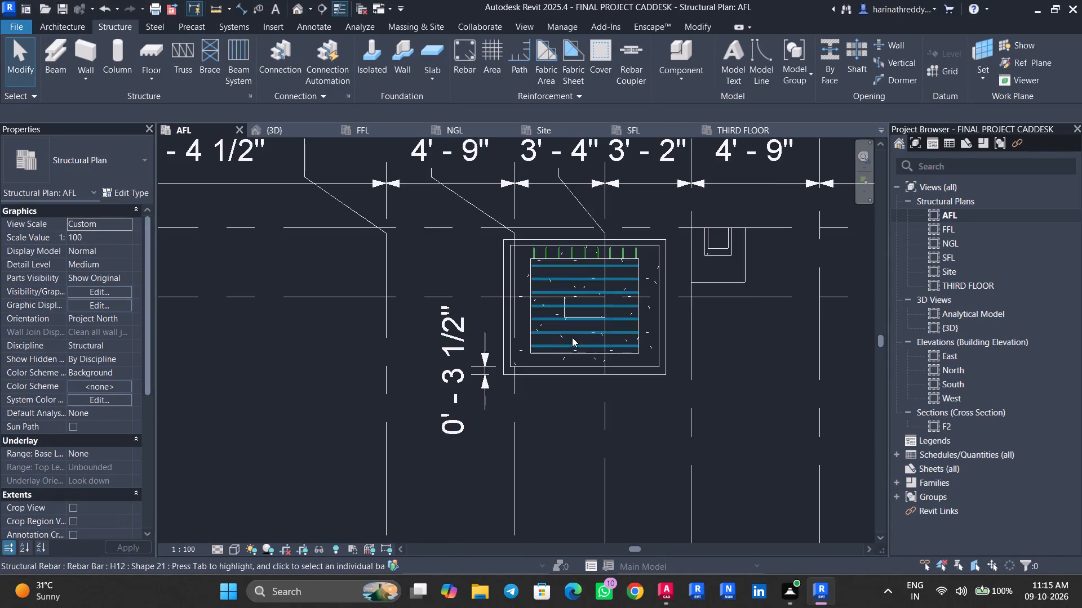
{"action": "scroll", "coordinate": [577, 339], "scroll_direction": "down", "scroll_amount": 3}
{"action": "scroll", "coordinate": [577, 339], "scroll_direction": "up", "scroll_amount": 1}
{"action": "scroll", "coordinate": [577, 339], "scroll_direction": "down", "scroll_amount": 5}
{"action": "middle_click_drag", "start_coordinate": [668, 377], "coordinate": [587, 356]}
{"action": "left_click", "coordinate": [713, 334]}
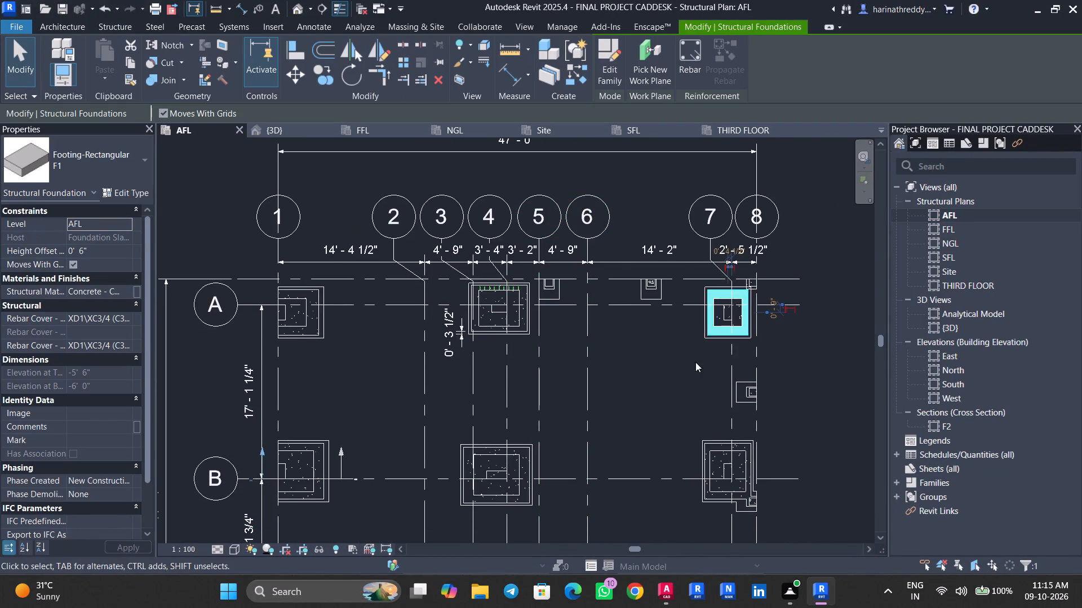
{"action": "scroll", "coordinate": [695, 362], "scroll_direction": "up", "scroll_amount": 4}
{"action": "middle_click_drag", "start_coordinate": [695, 362], "coordinate": [651, 248]}
{"action": "scroll", "coordinate": [654, 326], "scroll_direction": "up", "scroll_amount": 2}
{"action": "key", "text": "Escape"}
{"action": "left_click", "coordinate": [692, 431]}
{"action": "middle_click_drag", "start_coordinate": [539, 281], "coordinate": [604, 122]}
{"action": "scroll", "coordinate": [614, 223], "scroll_direction": "down", "scroll_amount": 7}
{"action": "middle_click_drag", "start_coordinate": [629, 245], "coordinate": [639, 272]}
{"action": "key", "text": "Escape"}
Propagate the rebar of the F2 footing base at grid B/1, aligned by host, to the F2 base at grid B/7.
{"action": "scroll", "coordinate": [323, 288], "scroll_direction": "up", "scroll_amount": 4}
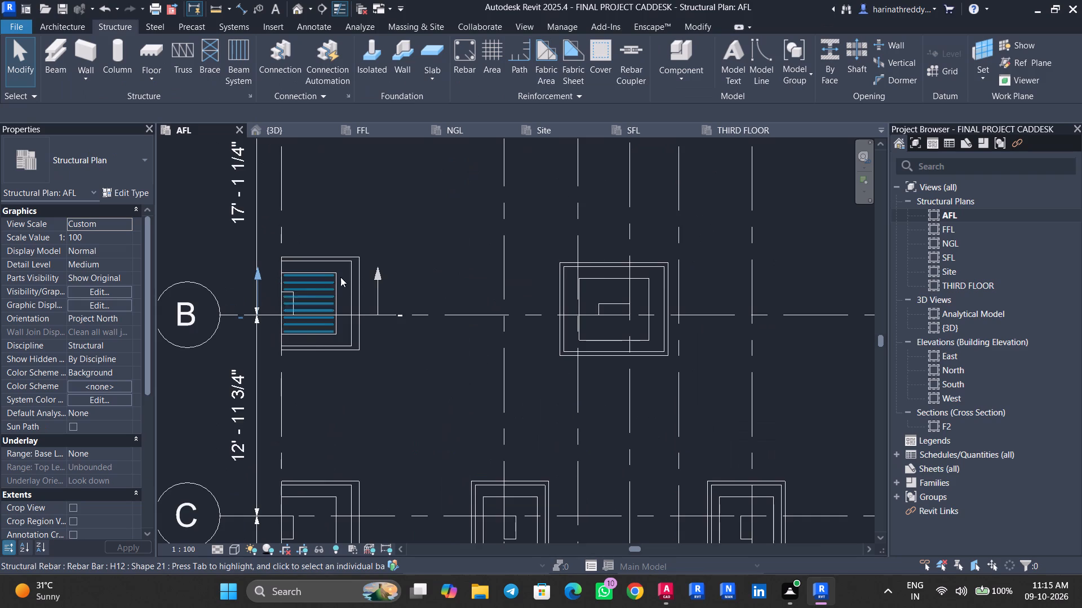
{"action": "scroll", "coordinate": [352, 264], "scroll_direction": "up", "scroll_amount": 4}
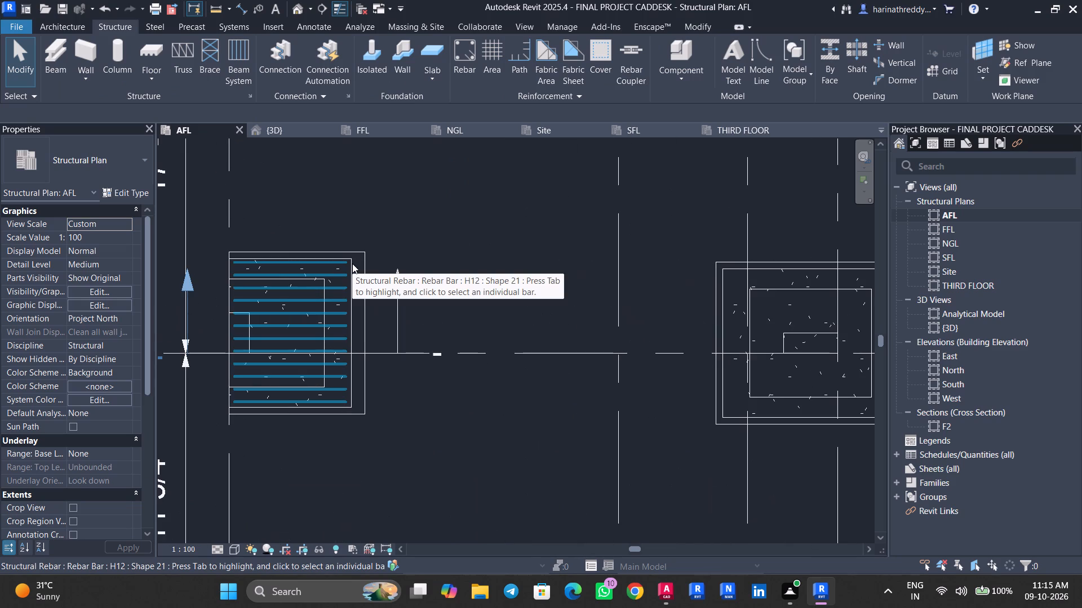
{"action": "key", "text": "Tab"}
{"action": "key", "text": "Tab"}
{"action": "key", "text": "Tab"}
{"action": "left_click", "coordinate": [352, 263]}
{"action": "scroll", "coordinate": [352, 263], "scroll_direction": "down", "scroll_amount": 3}
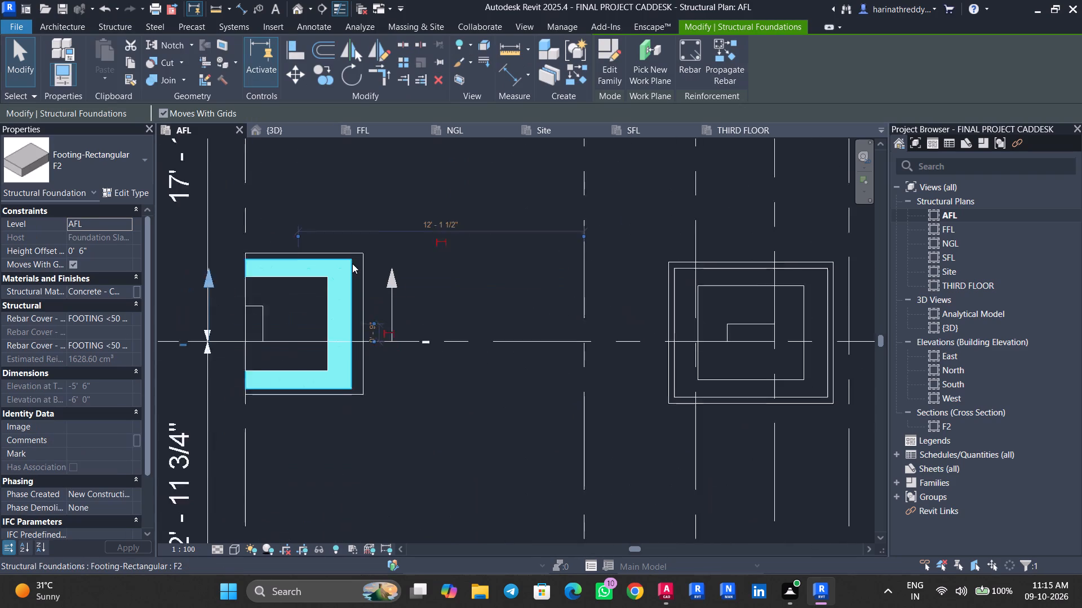
{"action": "scroll", "coordinate": [352, 263], "scroll_direction": "down", "scroll_amount": 6}
{"action": "left_click", "coordinate": [740, 71]}
{"action": "scroll", "coordinate": [631, 274], "scroll_direction": "up", "scroll_amount": 8}
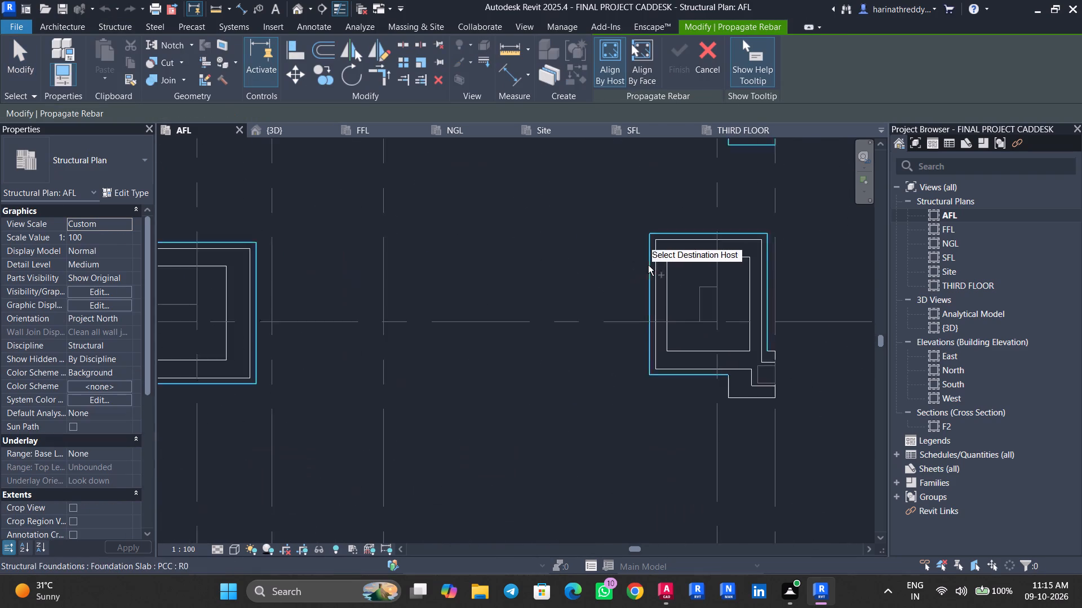
{"action": "scroll", "coordinate": [648, 265], "scroll_direction": "up", "scroll_amount": 2}
{"action": "left_click", "coordinate": [661, 247]}
{"action": "left_click", "coordinate": [675, 73]}
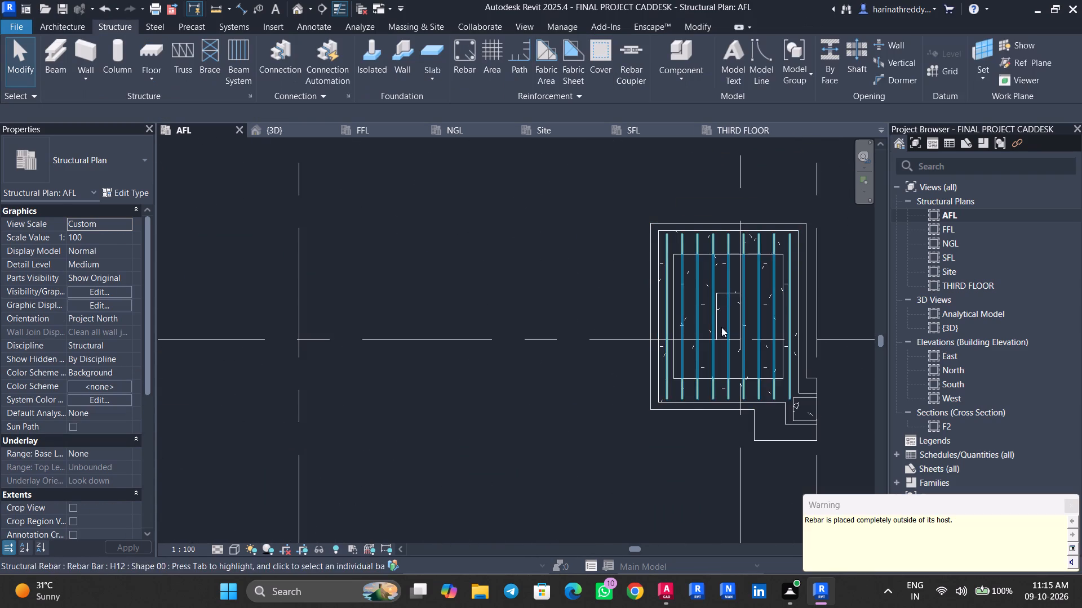
{"action": "scroll", "coordinate": [635, 351], "scroll_direction": "up", "scroll_amount": 7}
{"action": "scroll", "coordinate": [580, 355], "scroll_direction": "down", "scroll_amount": 9}
{"action": "scroll", "coordinate": [686, 374], "scroll_direction": "down", "scroll_amount": 2}
{"action": "scroll", "coordinate": [686, 374], "scroll_direction": "up", "scroll_amount": 2}
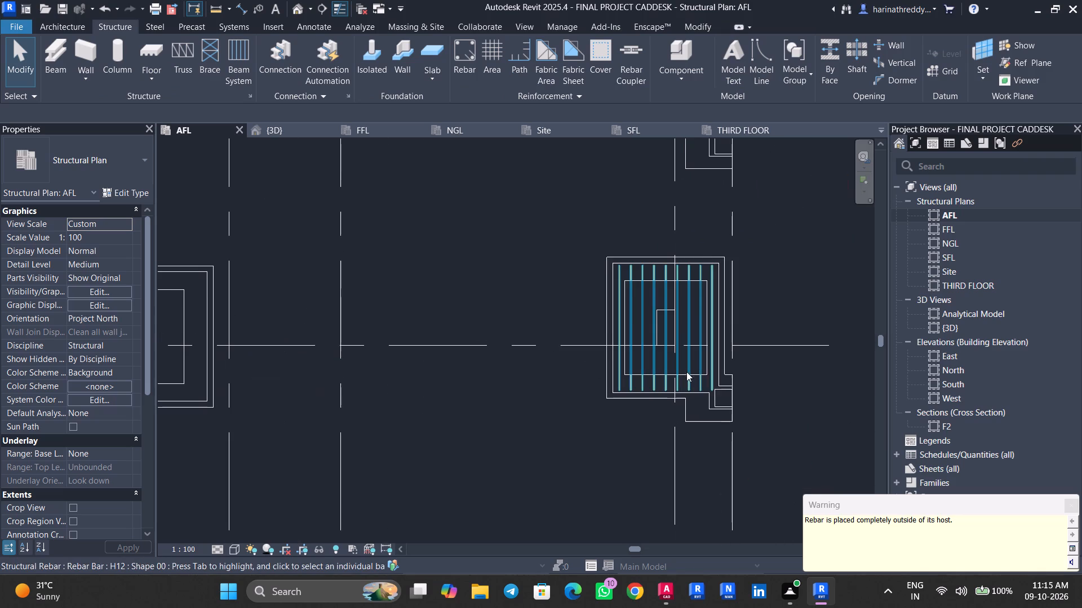
{"action": "left_click", "coordinate": [688, 382]}
{"action": "key", "text": "Escape"}
{"action": "key", "text": "Escape"}
Propagate the rebar of the F2 TOP footing at grid B/1, aligned by host, to the F2 TOP at grid B/7.
{"action": "middle_click_drag", "start_coordinate": [442, 420], "coordinate": [600, 391]}
{"action": "scroll", "coordinate": [592, 390], "scroll_direction": "down", "scroll_amount": 1}
{"action": "scroll", "coordinate": [592, 390], "scroll_direction": "up", "scroll_amount": 1}
{"action": "scroll", "coordinate": [592, 390], "scroll_direction": "down", "scroll_amount": 1}
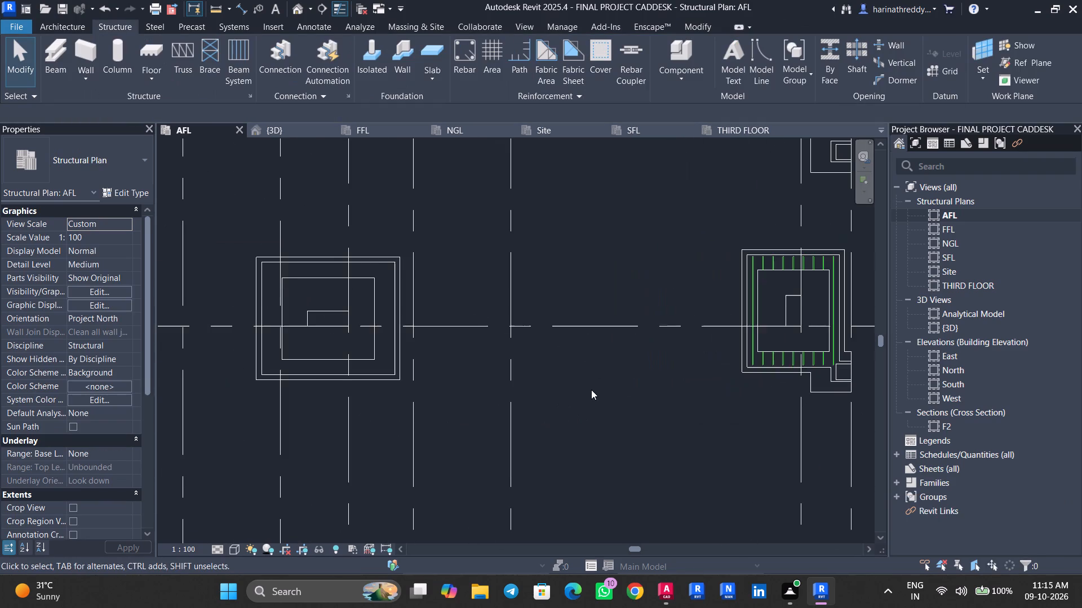
{"action": "scroll", "coordinate": [535, 394], "scroll_direction": "down", "scroll_amount": 1}
{"action": "scroll", "coordinate": [535, 394], "scroll_direction": "up", "scroll_amount": 1}
{"action": "scroll", "coordinate": [535, 394], "scroll_direction": "down", "scroll_amount": 3}
{"action": "middle_click_drag", "start_coordinate": [327, 424], "coordinate": [440, 418]}
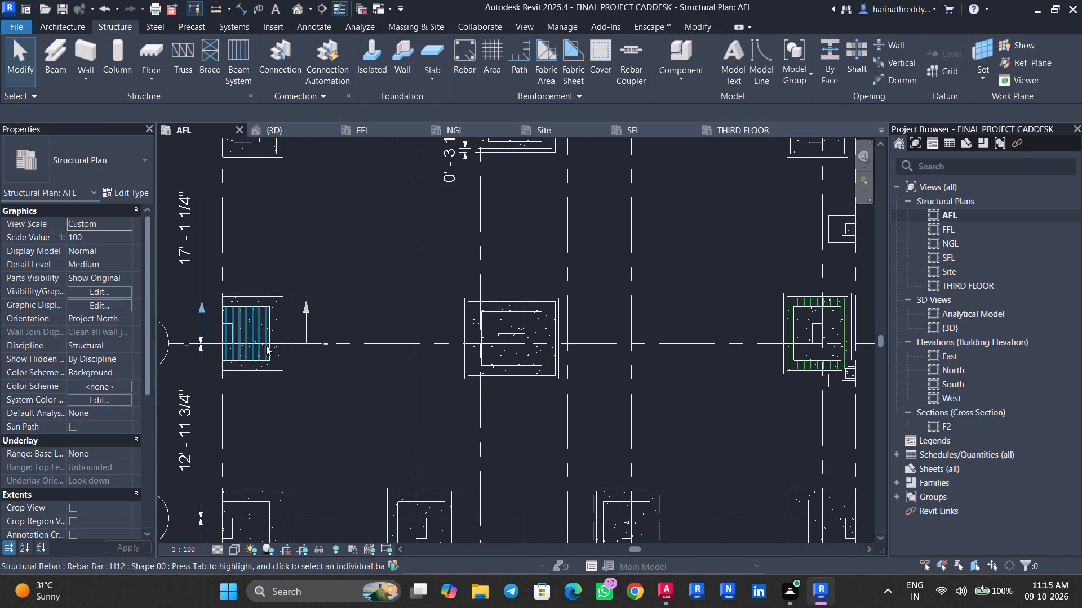
{"action": "scroll", "coordinate": [273, 339], "scroll_direction": "up", "scroll_amount": 3}
{"action": "key", "text": "Tab"}
{"action": "key", "text": "Tab"}
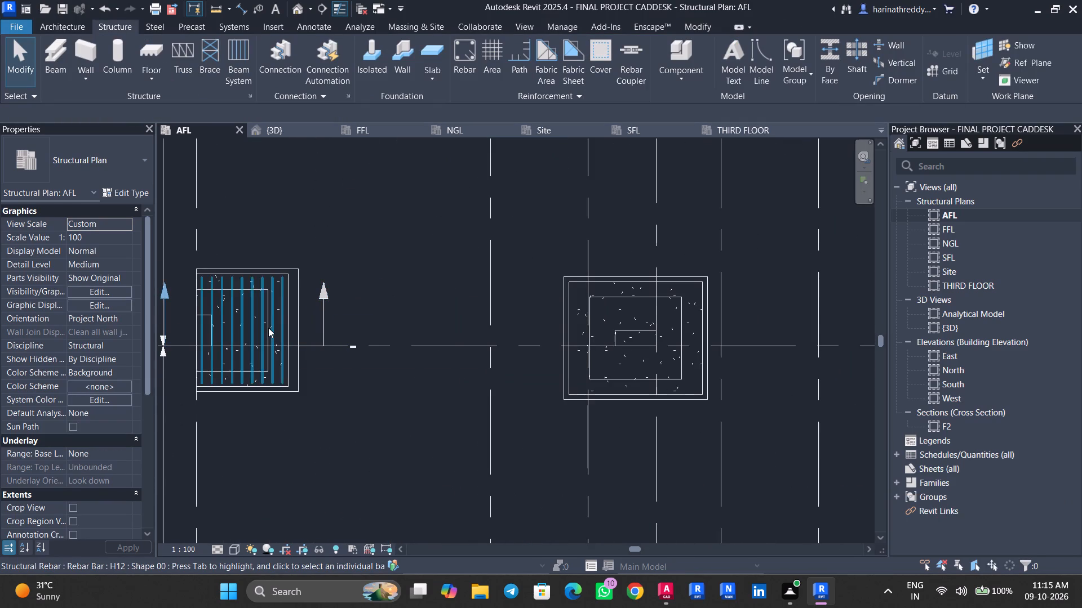
{"action": "key", "text": "Tab"}
{"action": "key", "text": "Tab"}
{"action": "key", "text": "Tab"}
{"action": "scroll", "coordinate": [270, 314], "scroll_direction": "up", "scroll_amount": 6}
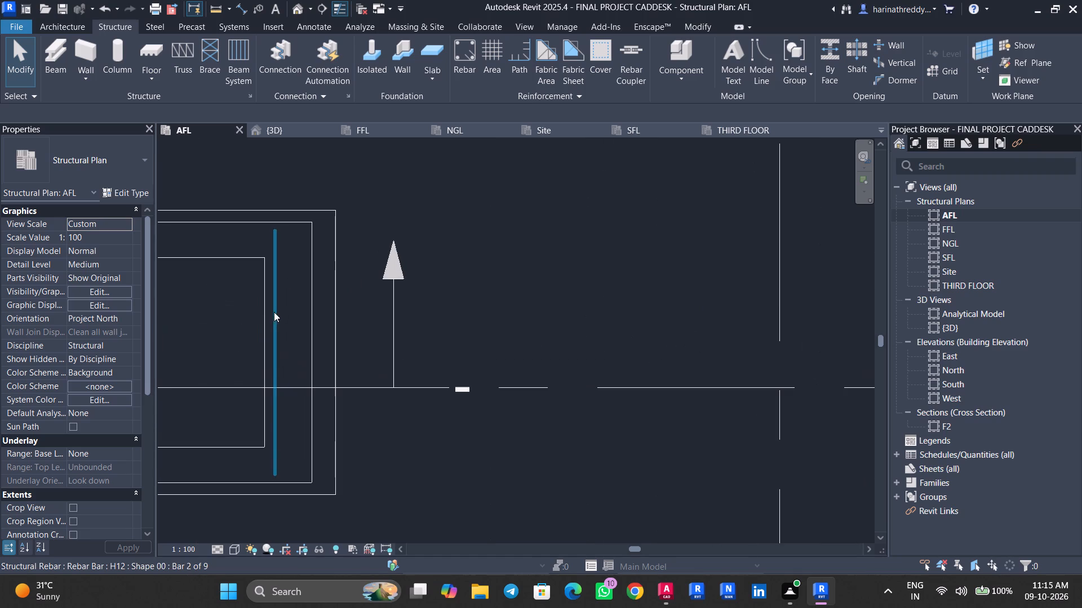
{"action": "key", "text": "Tab"}
{"action": "key", "text": "Tab"}
{"action": "key", "text": "Tab"}
{"action": "key", "text": "Tab"}
{"action": "key", "text": "Tab"}
{"action": "key", "text": "Tab"}
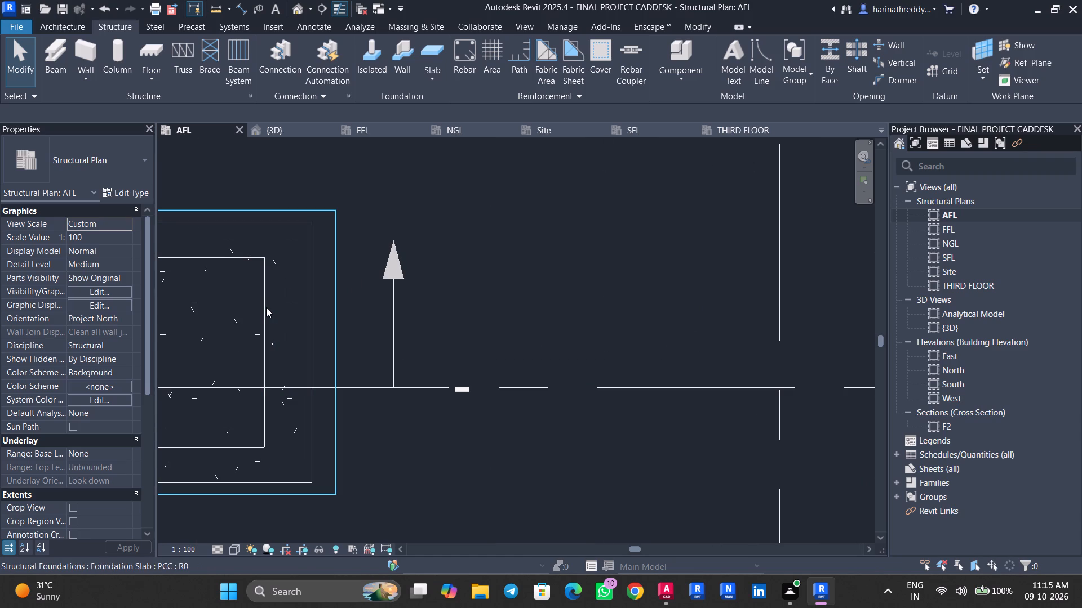
{"action": "key", "text": "Tab"}
{"action": "key", "text": "Tab"}
{"action": "key", "text": "Tab"}
{"action": "key", "text": "Tab"}
{"action": "left_click", "coordinate": [266, 307]}
{"action": "scroll", "coordinate": [266, 307], "scroll_direction": "down", "scroll_amount": 3}
{"action": "scroll", "coordinate": [266, 307], "scroll_direction": "up", "scroll_amount": 1}
{"action": "scroll", "coordinate": [266, 307], "scroll_direction": "down", "scroll_amount": 2}
{"action": "scroll", "coordinate": [266, 307], "scroll_direction": "up", "scroll_amount": 1}
{"action": "left_click", "coordinate": [725, 76]}
{"action": "middle_click_drag", "start_coordinate": [613, 341], "coordinate": [251, 420]}
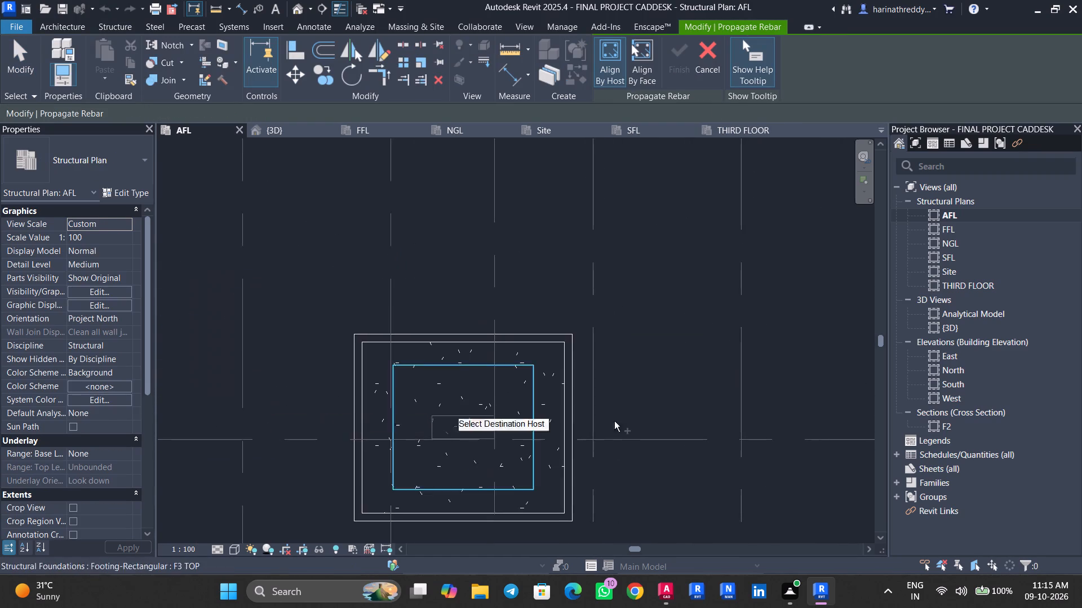
{"action": "middle_click_drag", "start_coordinate": [661, 418], "coordinate": [329, 397]}
{"action": "middle_click_drag", "start_coordinate": [651, 418], "coordinate": [414, 420]}
{"action": "left_click", "coordinate": [620, 396]}
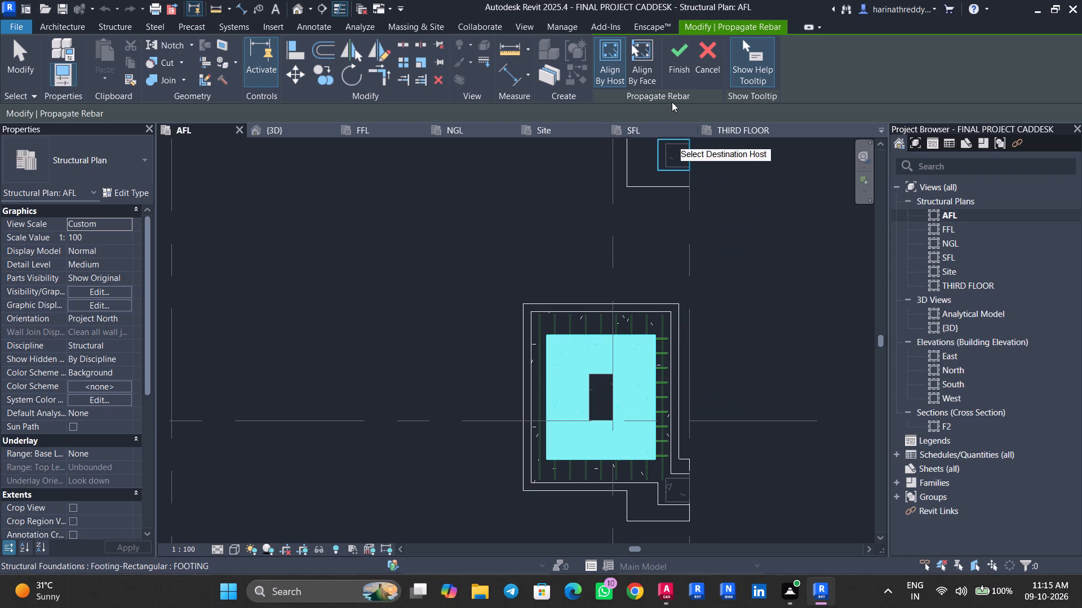
{"action": "left_click", "coordinate": [674, 74]}
{"action": "key", "text": "Escape"}
{"action": "key", "text": "Escape"}
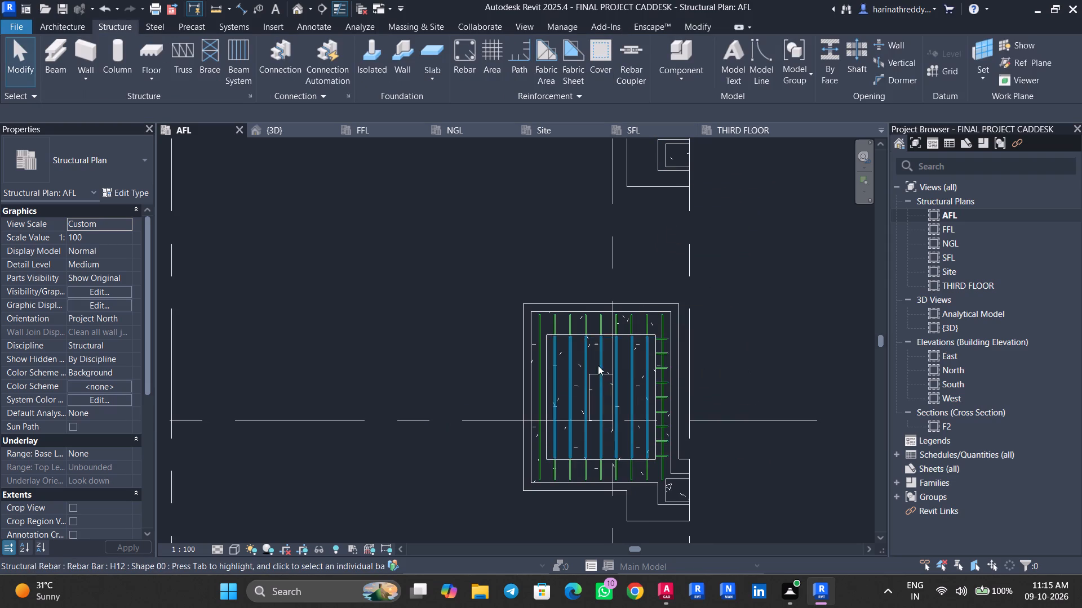
Check the types of the footings at grids A/7, B/3–4 and C/1 for further F2 matches.
{"action": "scroll", "coordinate": [531, 235], "scroll_direction": "down", "scroll_amount": 3}
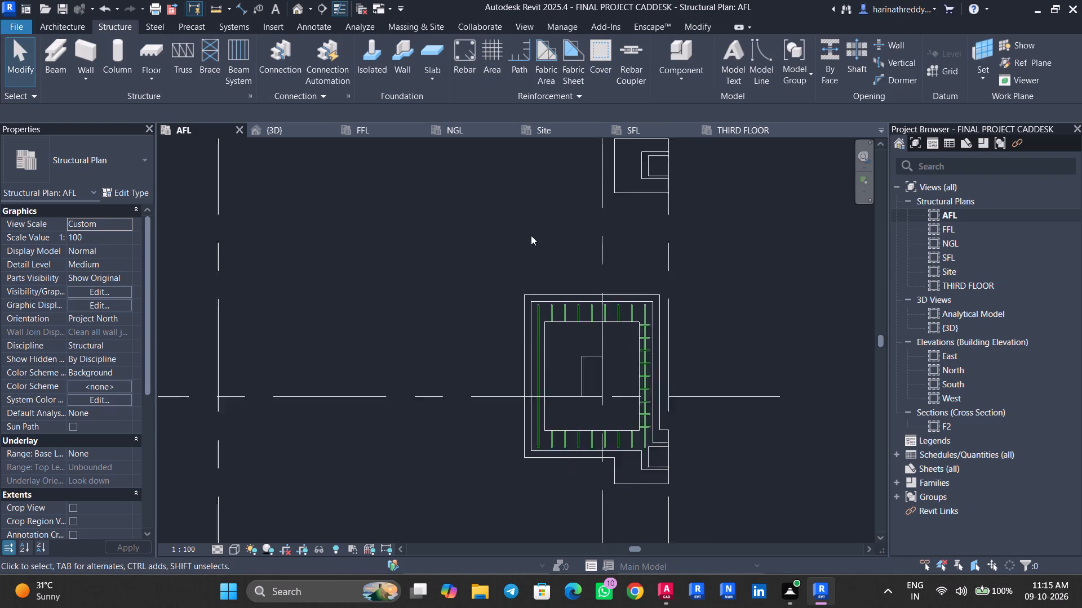
{"action": "scroll", "coordinate": [531, 235], "scroll_direction": "down", "scroll_amount": 1}
{"action": "middle_click_drag", "start_coordinate": [548, 236], "coordinate": [631, 341]}
{"action": "scroll", "coordinate": [623, 312], "scroll_direction": "down", "scroll_amount": 3}
{"action": "left_click", "coordinate": [632, 231]}
{"action": "middle_click_drag", "start_coordinate": [573, 334], "coordinate": [680, 309]}
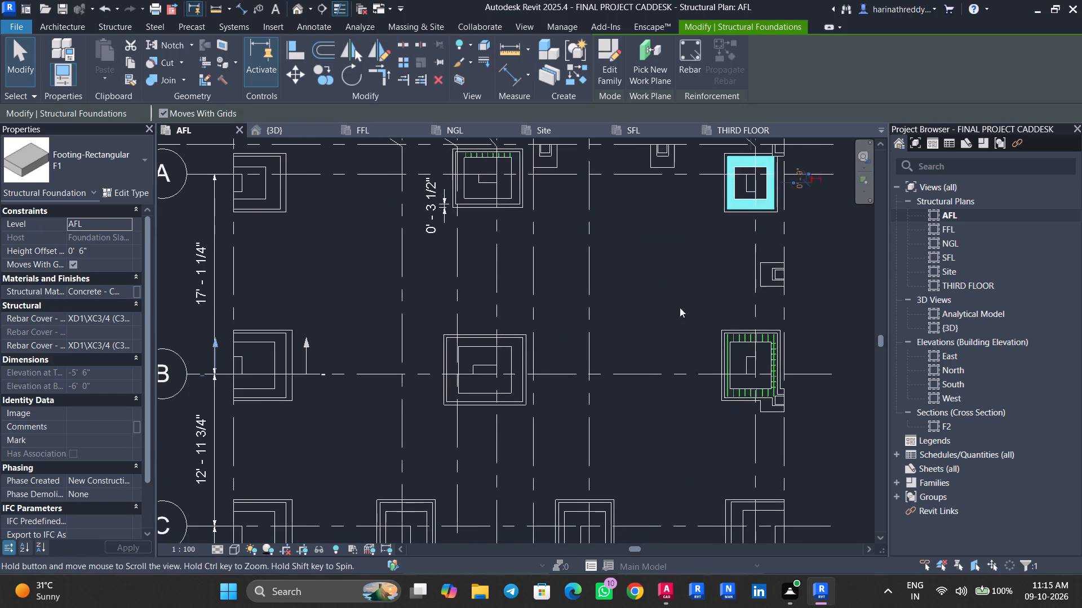
{"action": "key", "text": "Escape"}
{"action": "left_click", "coordinate": [469, 364]}
{"action": "key", "text": "Escape"}
{"action": "left_click", "coordinate": [466, 356]}
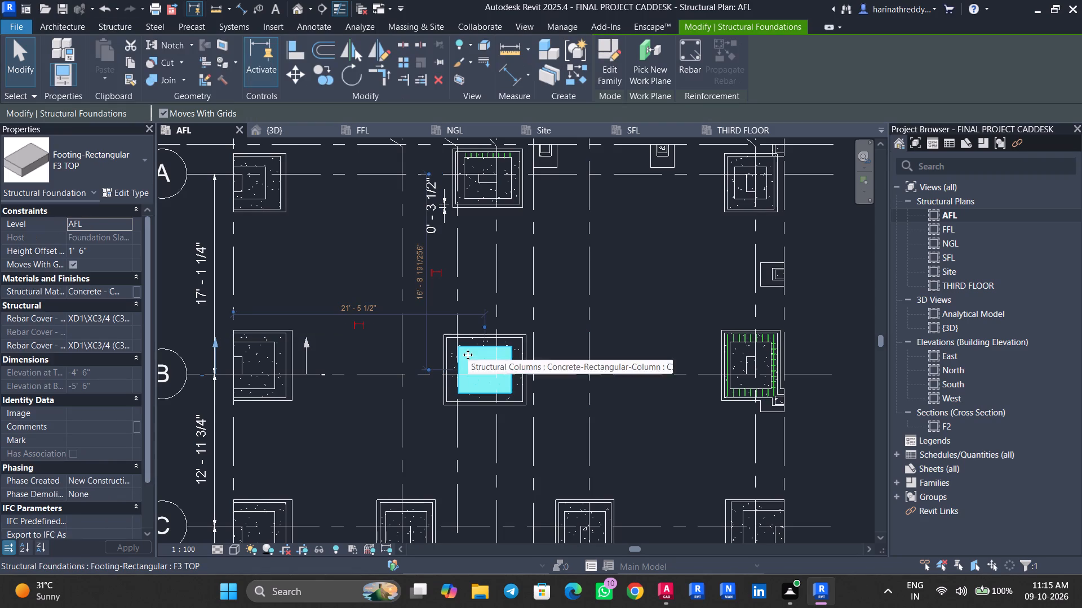
{"action": "middle_click_drag", "start_coordinate": [472, 354], "coordinate": [579, 288]}
{"action": "key", "text": "Escape"}
{"action": "middle_click_drag", "start_coordinate": [510, 385], "coordinate": [617, 286]}
{"action": "left_click", "coordinate": [471, 353]}
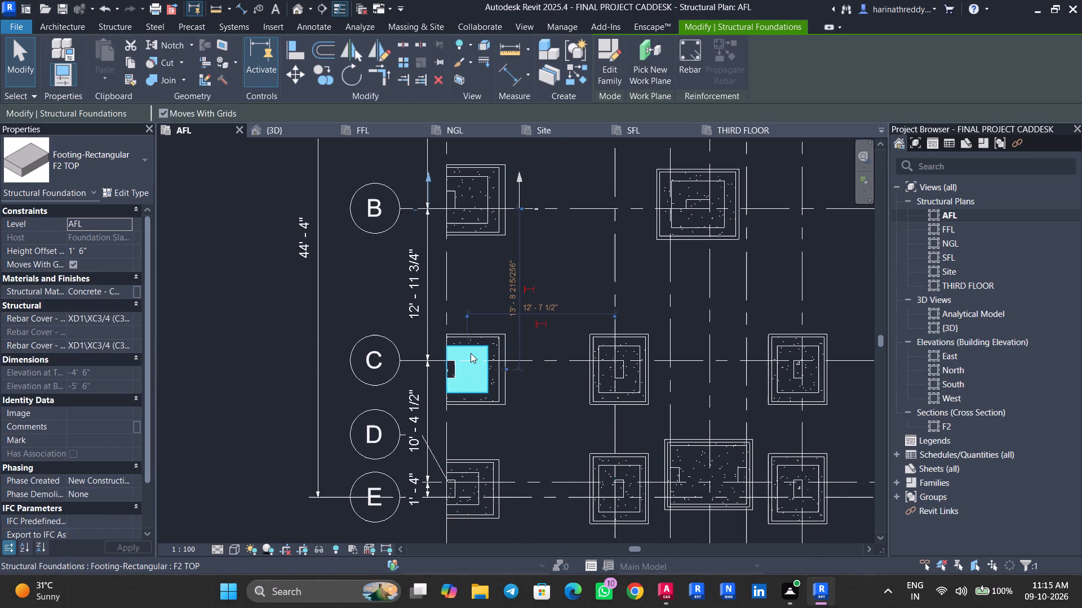
{"action": "key", "text": "Escape"}
Propagate the rebar of the F2 footing base at grid B/1, aligned by host, to the F2 base at grid C/1.
{"action": "scroll", "coordinate": [501, 227], "scroll_direction": "up", "scroll_amount": 9}
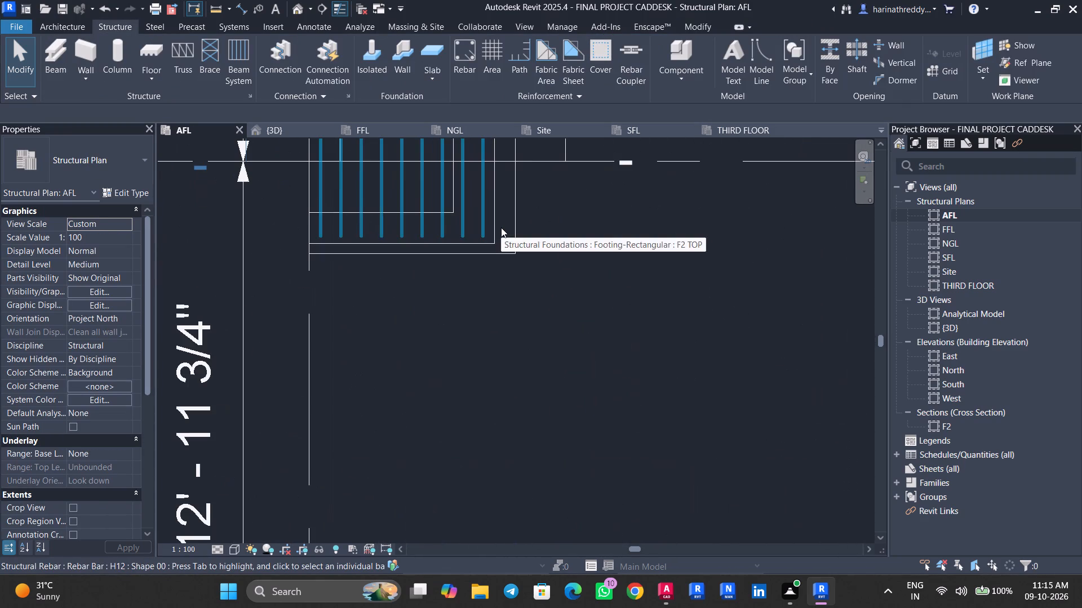
{"action": "left_click", "coordinate": [495, 223]}
{"action": "scroll", "coordinate": [495, 223], "scroll_direction": "up", "scroll_amount": 1}
{"action": "scroll", "coordinate": [495, 223], "scroll_direction": "down", "scroll_amount": 1}
{"action": "scroll", "coordinate": [495, 223], "scroll_direction": "up", "scroll_amount": 1}
{"action": "scroll", "coordinate": [495, 223], "scroll_direction": "down", "scroll_amount": 6}
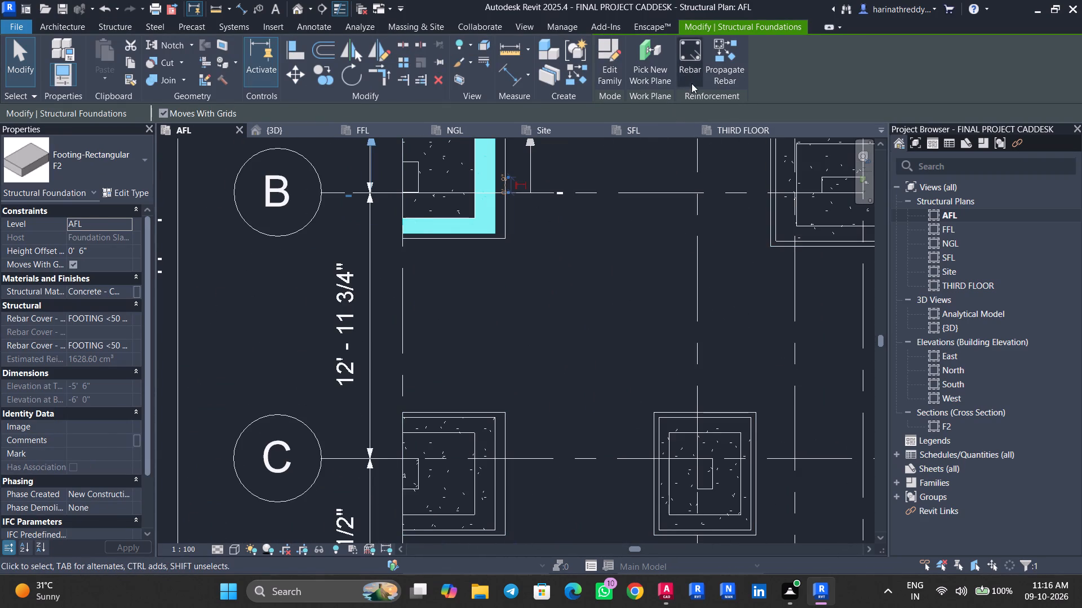
{"action": "left_click", "coordinate": [716, 63]}
{"action": "left_click", "coordinate": [482, 453]}
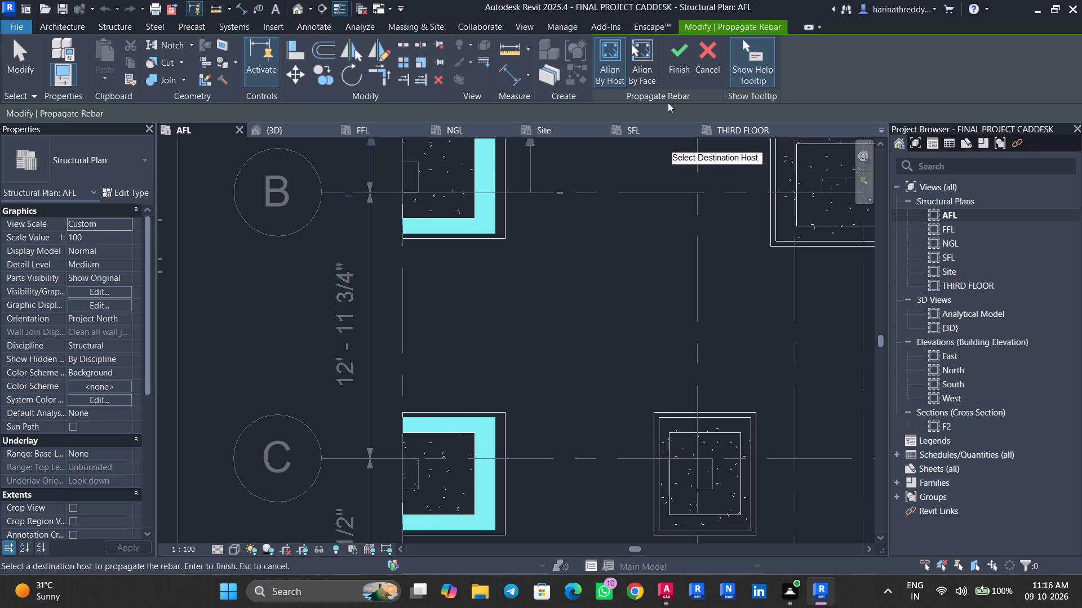
{"action": "left_click", "coordinate": [681, 63]}
{"action": "key", "text": "Escape"}
Propagate the rebar of the F2 TOP footing at grid B/1, aligned by host, to the F2 TOP at grid C/1.
{"action": "scroll", "coordinate": [468, 213], "scroll_direction": "up", "scroll_amount": 4}
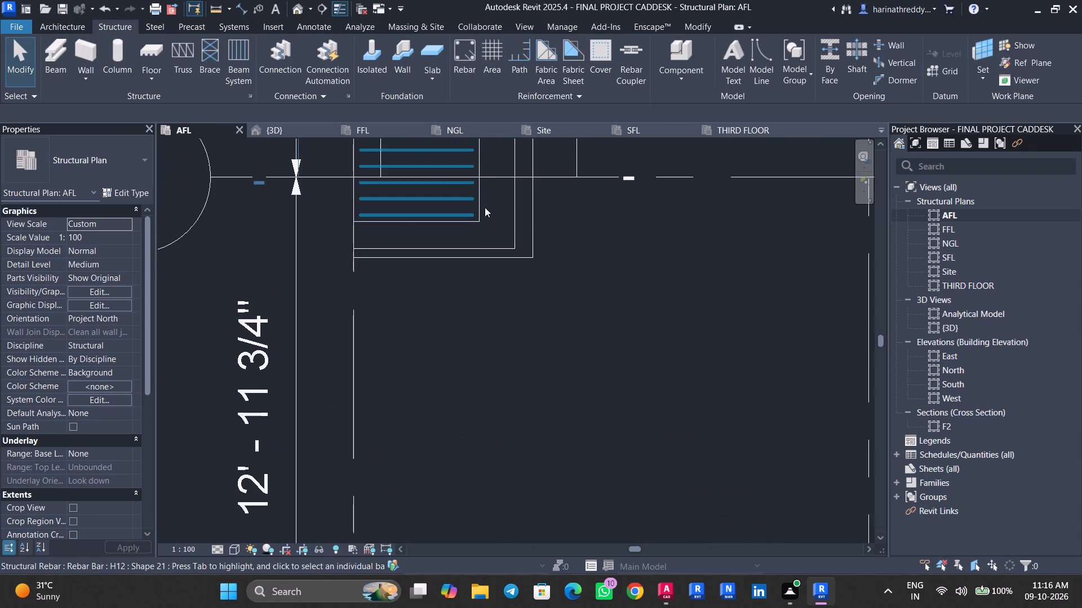
{"action": "scroll", "coordinate": [479, 207], "scroll_direction": "up", "scroll_amount": 2}
{"action": "scroll", "coordinate": [479, 207], "scroll_direction": "down", "scroll_amount": 1}
{"action": "scroll", "coordinate": [479, 207], "scroll_direction": "up", "scroll_amount": 1}
{"action": "key", "text": "Tab"}
{"action": "key", "text": "Tab"}
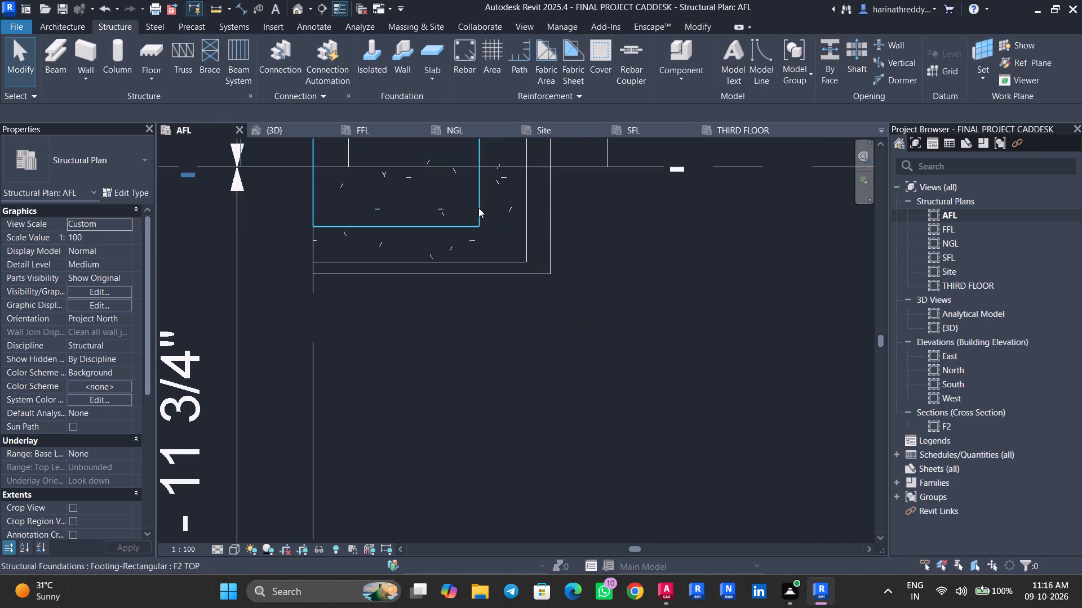
{"action": "key", "text": "Tab"}
{"action": "key", "text": "Tab"}
{"action": "key", "text": "Tab"}
{"action": "key", "text": "Tab"}
{"action": "key", "text": "Tab"}
{"action": "left_click", "coordinate": [478, 208]}
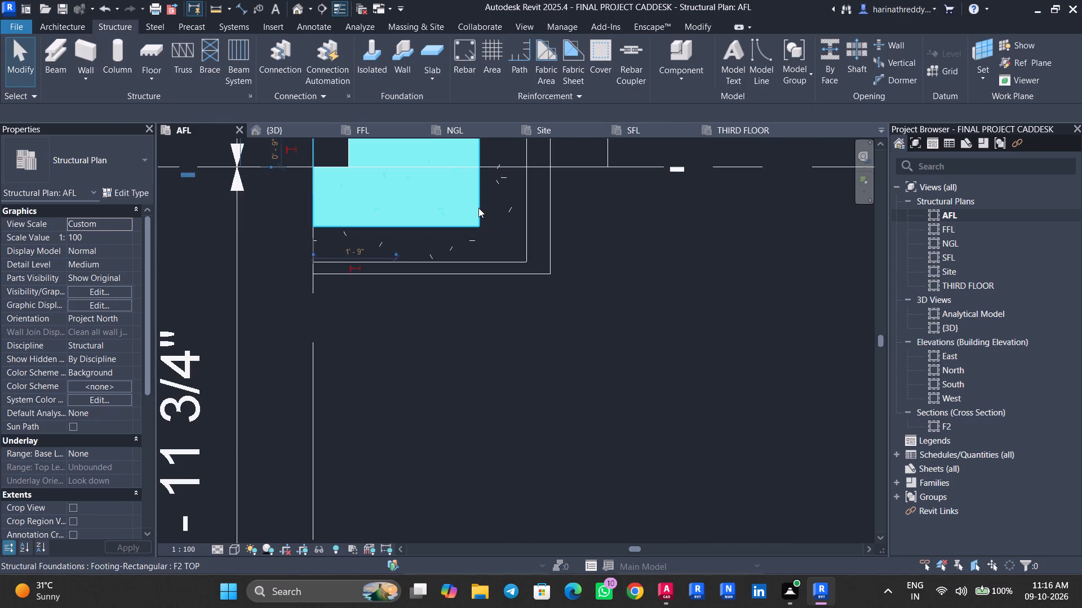
{"action": "left_click", "coordinate": [740, 78]}
{"action": "scroll", "coordinate": [660, 301], "scroll_direction": "down", "scroll_amount": 10}
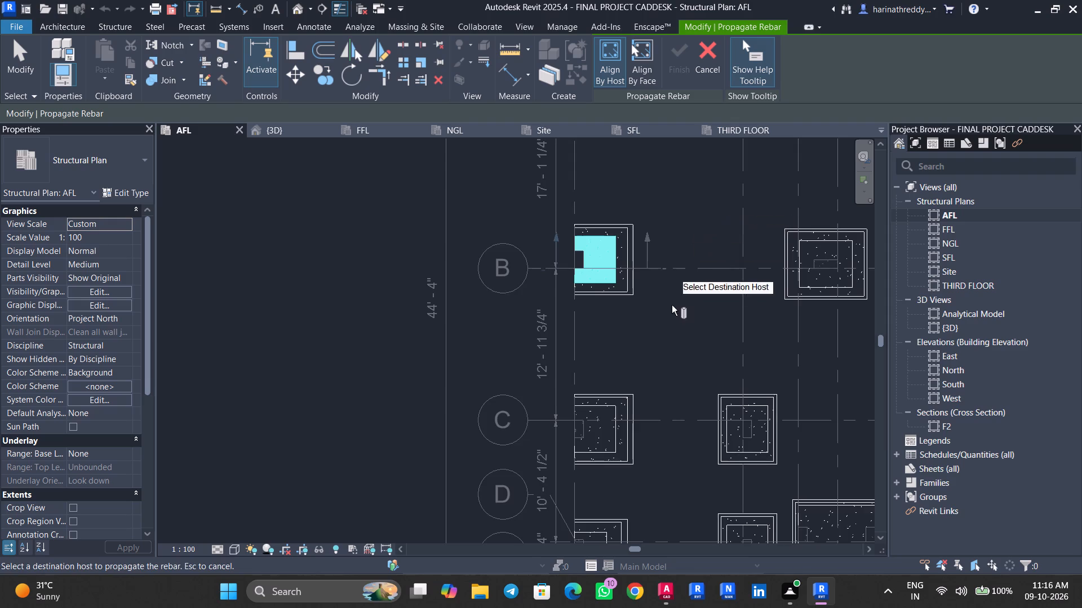
{"action": "middle_click_drag", "start_coordinate": [672, 306], "coordinate": [714, 228]}
{"action": "left_click", "coordinate": [646, 341]}
{"action": "left_click", "coordinate": [684, 64]}
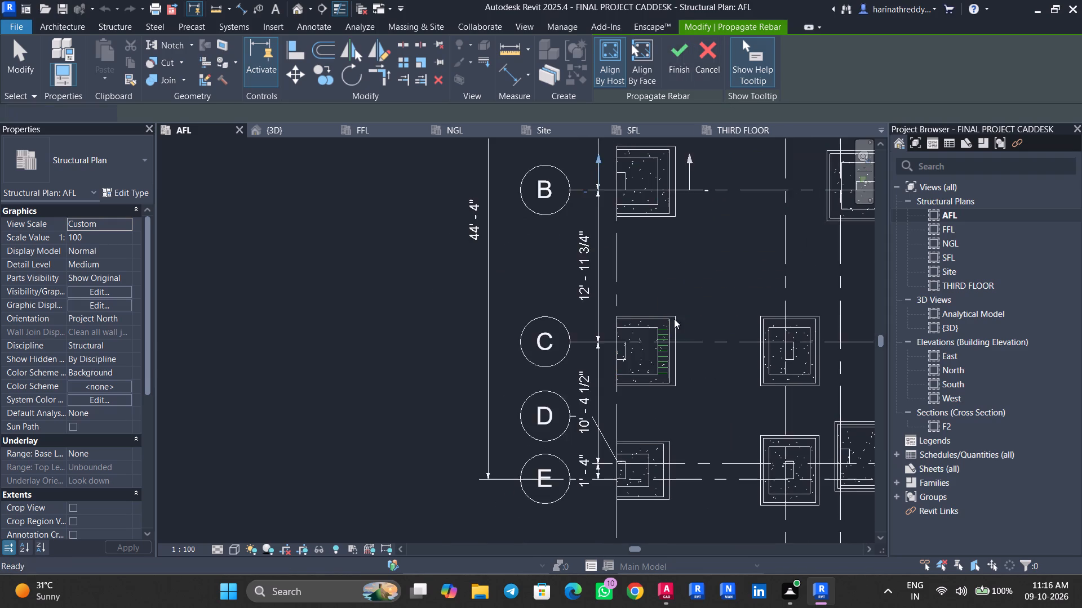
Check the types of the footings at grids D–E/1 and D–E/2 for further F2 matches.
{"action": "scroll", "coordinate": [654, 397], "scroll_direction": "up", "scroll_amount": 7}
{"action": "scroll", "coordinate": [654, 399], "scroll_direction": "down", "scroll_amount": 1}
{"action": "scroll", "coordinate": [654, 399], "scroll_direction": "up", "scroll_amount": 1}
{"action": "middle_click_drag", "start_coordinate": [675, 463], "coordinate": [739, 291]}
{"action": "left_click", "coordinate": [698, 419]}
{"action": "middle_click_drag", "start_coordinate": [815, 445], "coordinate": [777, 390]}
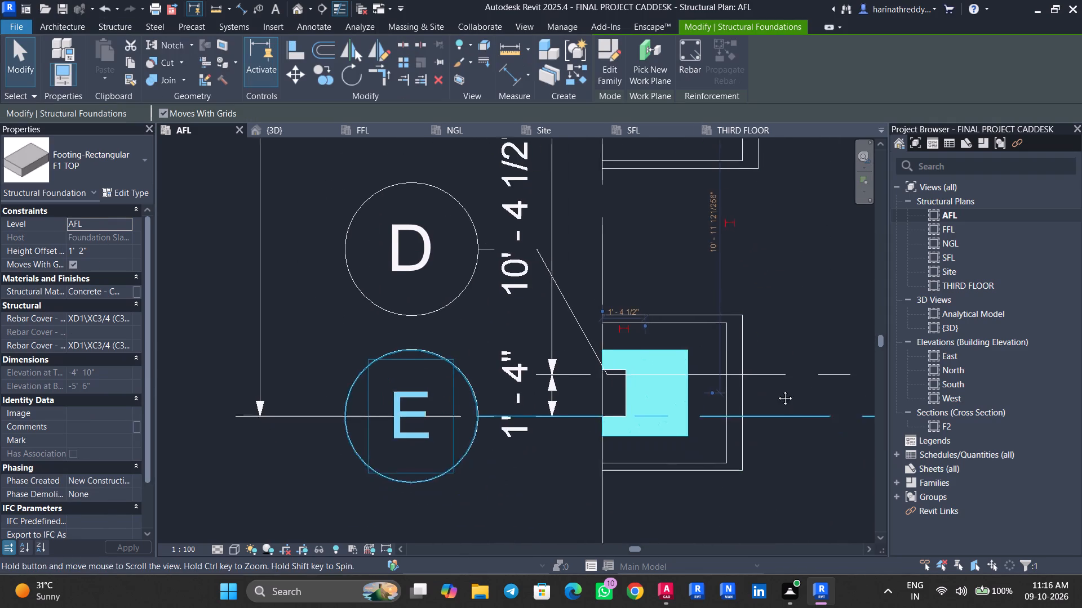
{"action": "middle_click_drag", "start_coordinate": [777, 390], "coordinate": [759, 370]}
{"action": "key", "text": "Escape"}
{"action": "key", "text": "Escape"}
{"action": "left_click", "coordinate": [679, 374]}
{"action": "middle_click_drag", "start_coordinate": [769, 348], "coordinate": [629, 538]}
{"action": "scroll", "coordinate": [638, 511], "scroll_direction": "down", "scroll_amount": 1}
{"action": "scroll", "coordinate": [638, 511], "scroll_direction": "up", "scroll_amount": 1}
{"action": "scroll", "coordinate": [638, 511], "scroll_direction": "down", "scroll_amount": 1}
{"action": "scroll", "coordinate": [641, 500], "scroll_direction": "up", "scroll_amount": 1}
{"action": "scroll", "coordinate": [641, 500], "scroll_direction": "down", "scroll_amount": 4}
{"action": "middle_click_drag", "start_coordinate": [650, 475], "coordinate": [610, 148]}
{"action": "middle_click_drag", "start_coordinate": [609, 246], "coordinate": [518, 446]}
{"action": "key", "text": "Escape"}
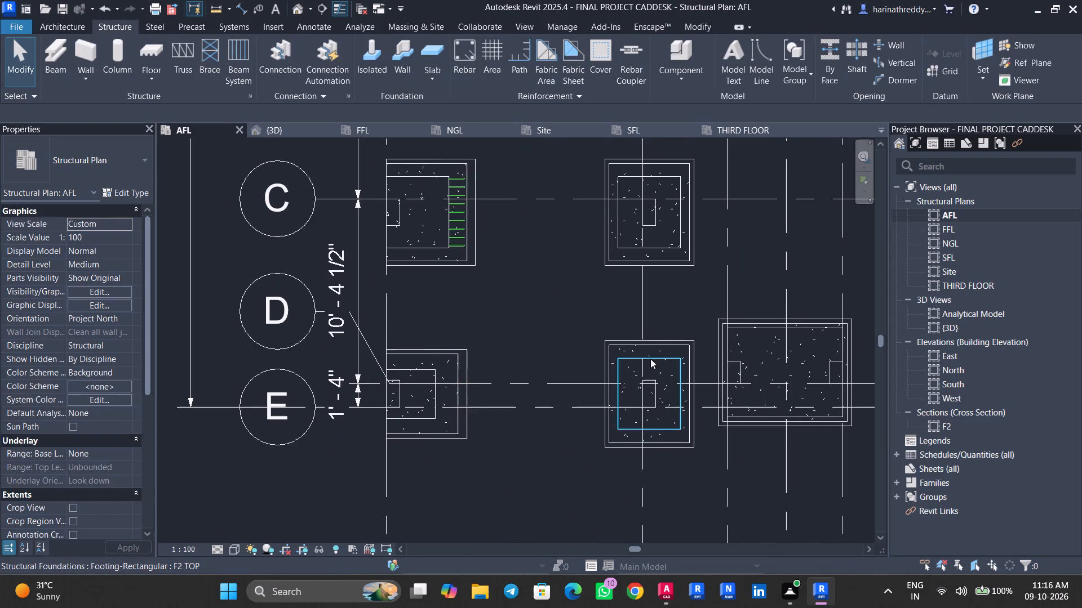
{"action": "left_click", "coordinate": [648, 366]}
{"action": "middle_click_drag", "start_coordinate": [663, 288], "coordinate": [611, 317]}
{"action": "key", "text": "Escape"}
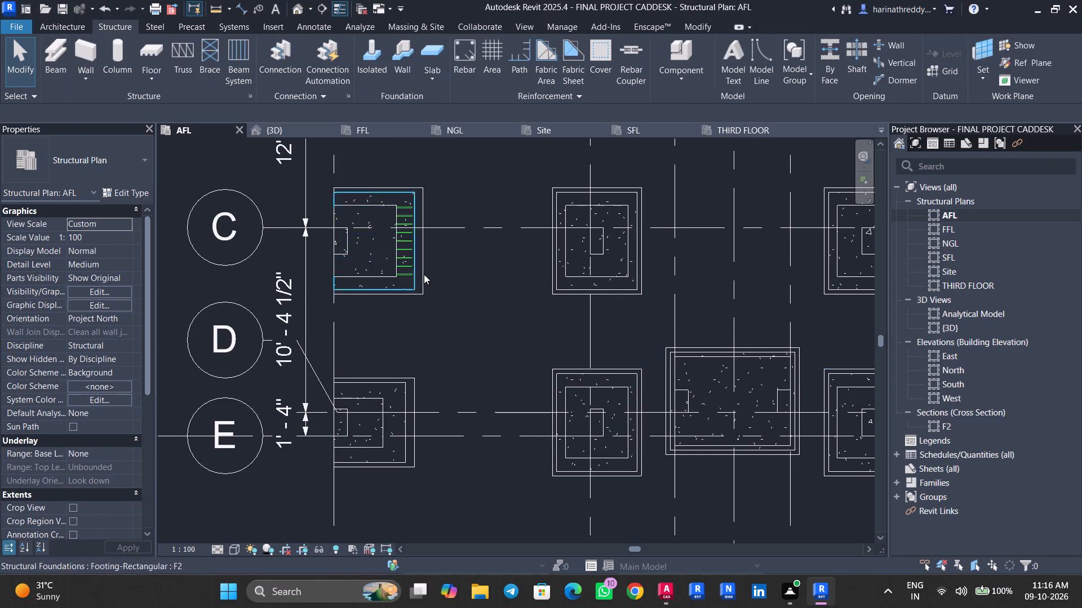
Propagate the rebar of the F2 footing base at grid C/1, aligned by host, to the F2 base at grid D–E/2.
{"action": "scroll", "coordinate": [425, 278], "scroll_direction": "up", "scroll_amount": 3}
{"action": "scroll", "coordinate": [425, 278], "scroll_direction": "down", "scroll_amount": 1}
{"action": "scroll", "coordinate": [425, 278], "scroll_direction": "up", "scroll_amount": 2}
{"action": "left_click", "coordinate": [405, 288]}
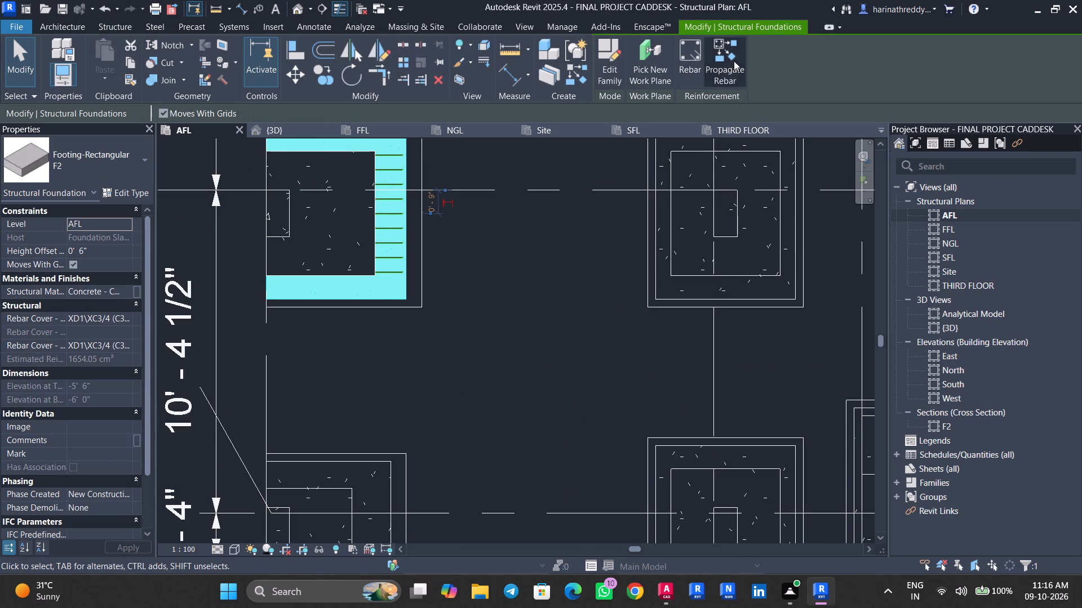
{"action": "left_click", "coordinate": [734, 61]}
{"action": "left_click", "coordinate": [669, 451]}
{"action": "middle_click_drag", "start_coordinate": [598, 361], "coordinate": [482, 129]}
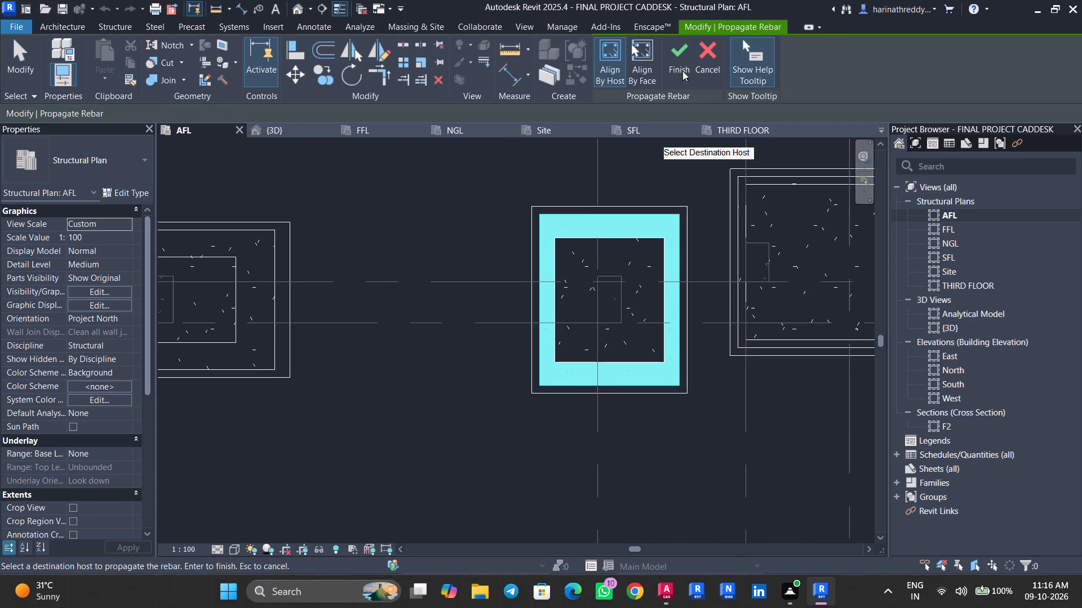
{"action": "left_click", "coordinate": [686, 64]}
{"action": "middle_click_drag", "start_coordinate": [487, 230], "coordinate": [561, 424]}
{"action": "key", "text": "Escape"}
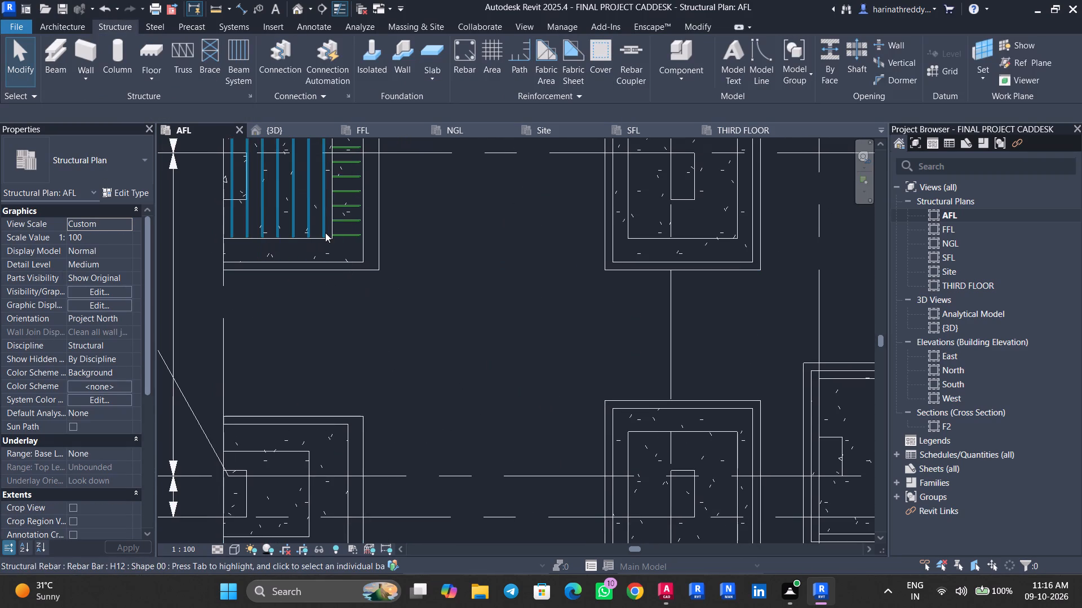
Propagate the rebar of the F2 TOP footing at grid C/1, aligned by host, to the F2 TOP at grid D–E/2.
{"action": "scroll", "coordinate": [329, 233], "scroll_direction": "up", "scroll_amount": 6}
{"action": "left_click", "coordinate": [333, 249]}
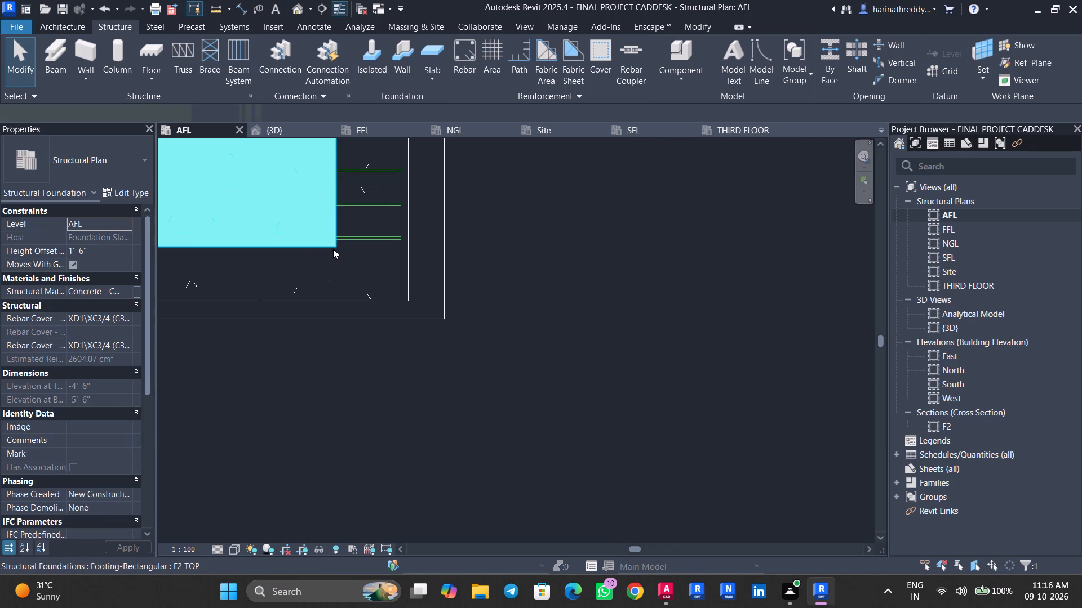
{"action": "scroll", "coordinate": [333, 249], "scroll_direction": "down", "scroll_amount": 6}
{"action": "left_click", "coordinate": [734, 60]}
{"action": "middle_click_drag", "start_coordinate": [571, 343], "coordinate": [505, 242]}
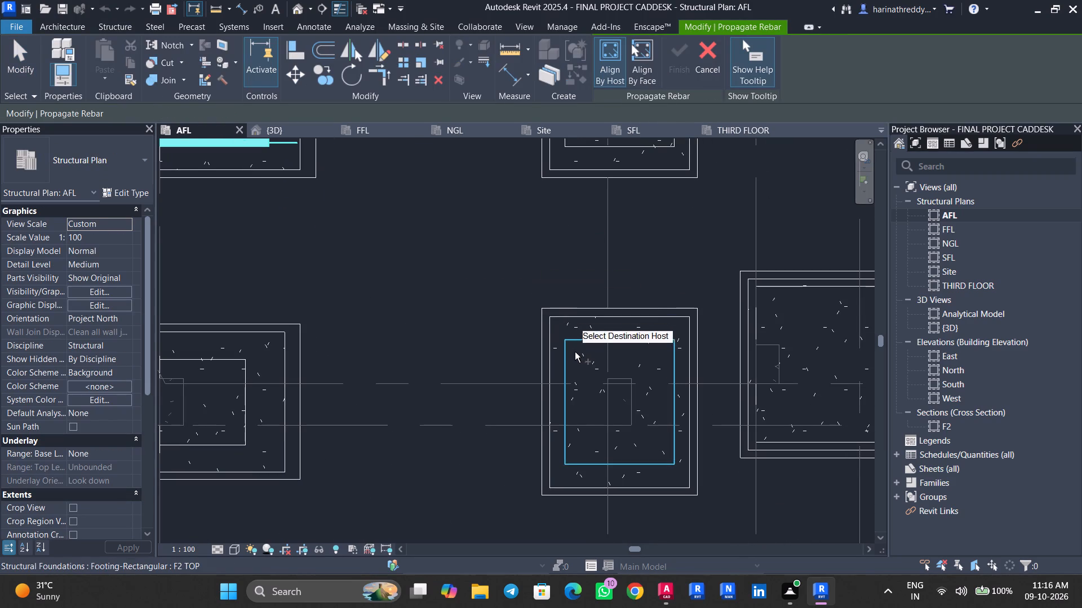
{"action": "left_click", "coordinate": [577, 356]}
{"action": "left_click", "coordinate": [678, 74]}
{"action": "scroll", "coordinate": [567, 357], "scroll_direction": "up", "scroll_amount": 3}
{"action": "scroll", "coordinate": [567, 357], "scroll_direction": "down", "scroll_amount": 1}
{"action": "scroll", "coordinate": [567, 357], "scroll_direction": "up", "scroll_amount": 1}
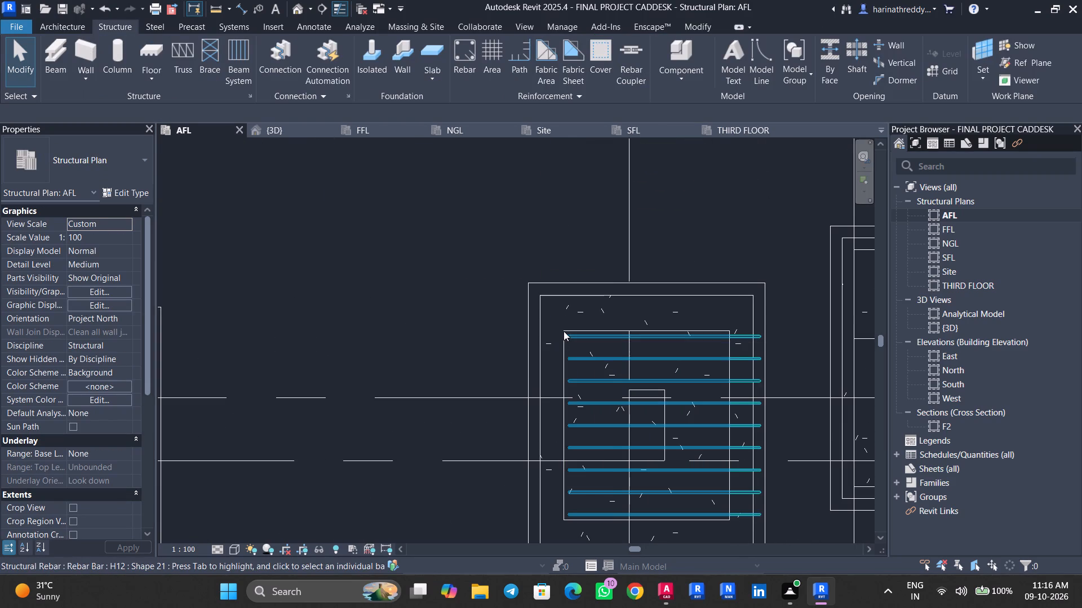
Check the type of the footing at grid C/2 for a further F2 match.
{"action": "left_click", "coordinate": [564, 331]}
{"action": "middle_click_drag", "start_coordinate": [604, 243], "coordinate": [546, 501]}
{"action": "scroll", "coordinate": [538, 443], "scroll_direction": "down", "scroll_amount": 3}
{"action": "key", "text": "Escape"}
{"action": "left_click", "coordinate": [565, 329]}
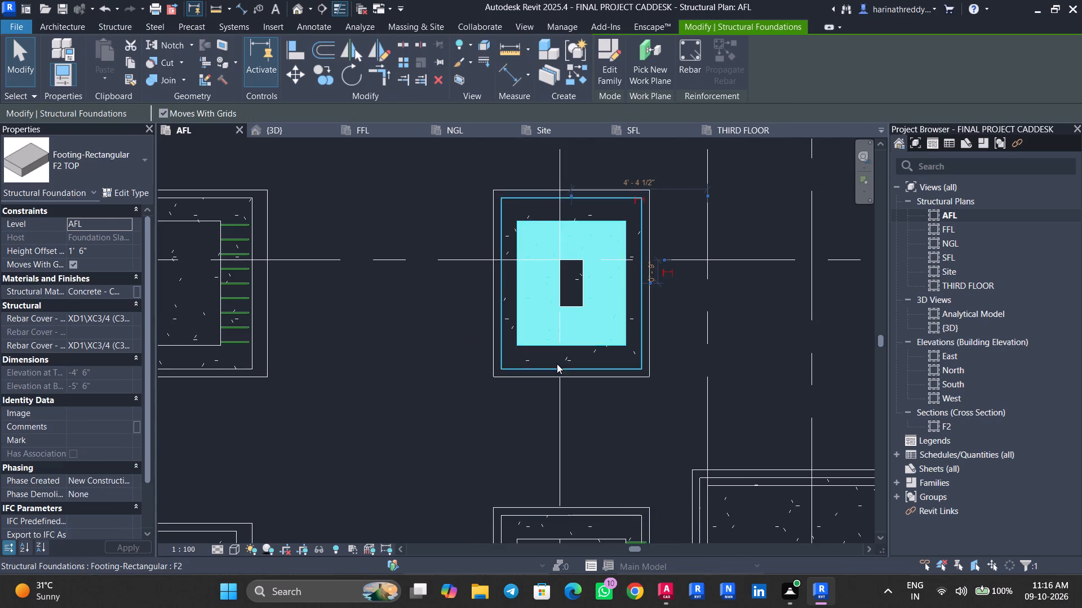
{"action": "middle_click_drag", "start_coordinate": [555, 375], "coordinate": [516, 510]}
{"action": "key", "text": "Escape"}
{"action": "scroll", "coordinate": [258, 382], "scroll_direction": "down", "scroll_amount": 6}
{"action": "scroll", "coordinate": [258, 382], "scroll_direction": "up", "scroll_amount": 1}
{"action": "scroll", "coordinate": [258, 382], "scroll_direction": "down", "scroll_amount": 1}
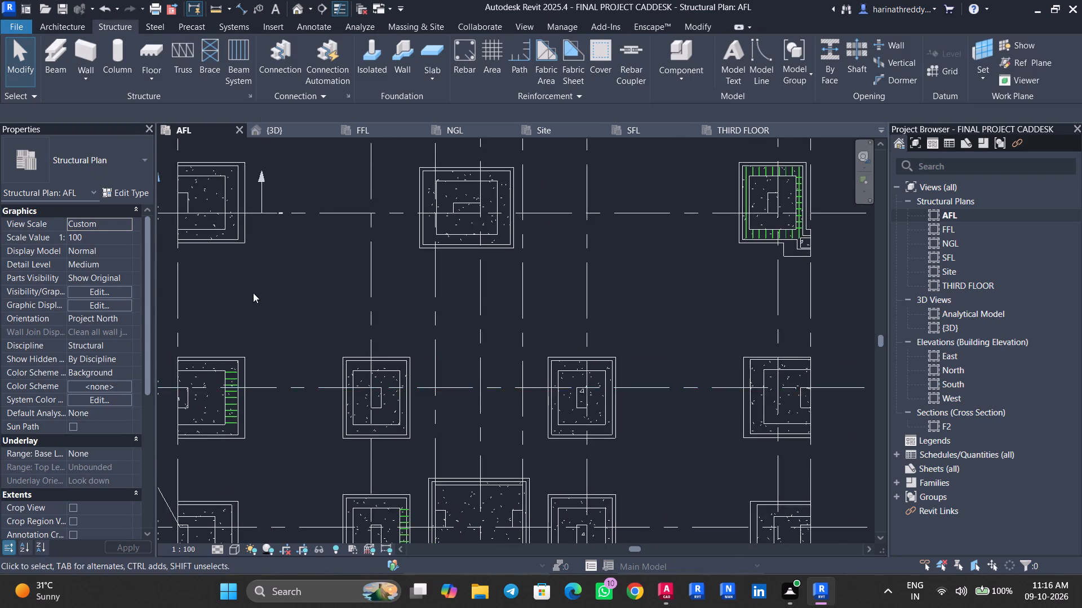
Propagate the rebar of the F2 footing base at grid B/1, aligned by host, to the F2 base at grid C/2.
{"action": "scroll", "coordinate": [247, 280], "scroll_direction": "up", "scroll_amount": 5}
{"action": "middle_click_drag", "start_coordinate": [242, 269], "coordinate": [293, 453]}
{"action": "left_click", "coordinate": [272, 318]}
{"action": "key", "text": "Escape"}
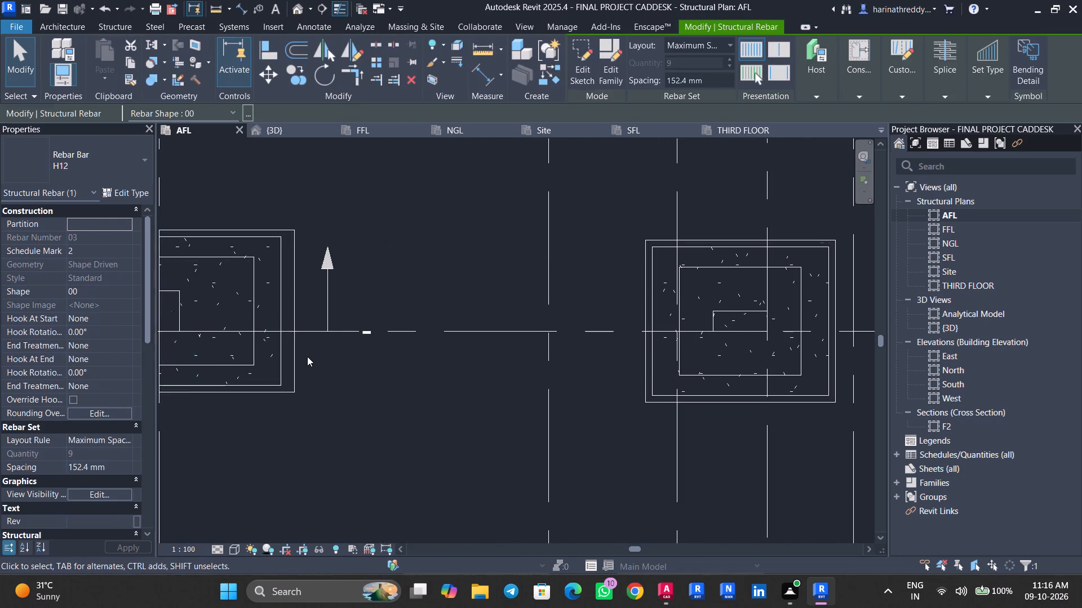
{"action": "left_click", "coordinate": [294, 348]}
{"action": "key", "text": "Escape"}
{"action": "left_click", "coordinate": [283, 350]}
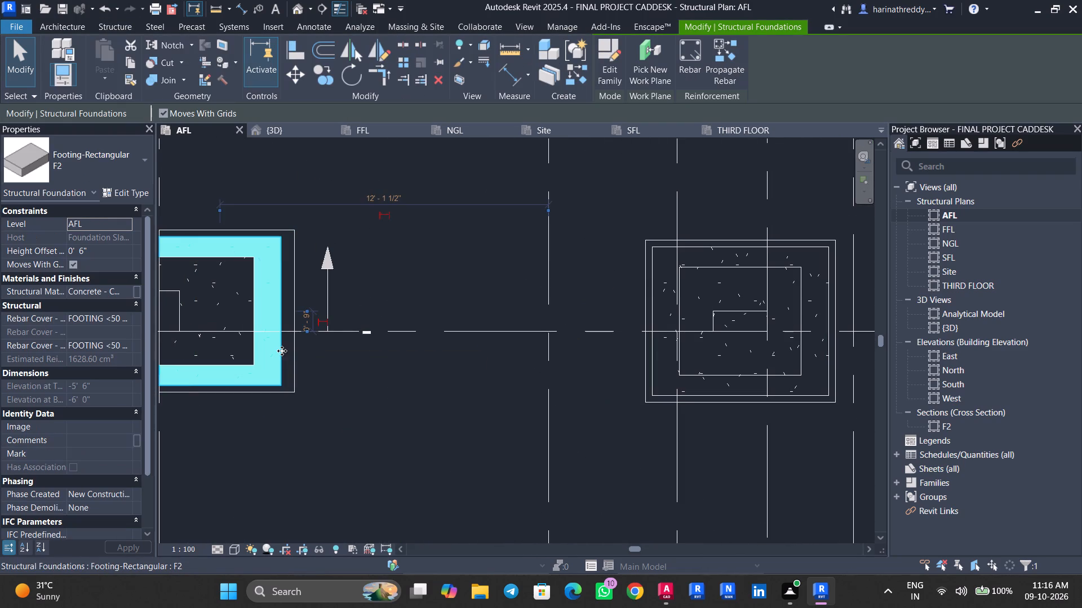
{"action": "scroll", "coordinate": [282, 351], "scroll_direction": "down", "scroll_amount": 3}
{"action": "left_click", "coordinate": [731, 79]}
{"action": "middle_click_drag", "start_coordinate": [587, 407], "coordinate": [583, 290]}
{"action": "scroll", "coordinate": [502, 400], "scroll_direction": "up", "scroll_amount": 2}
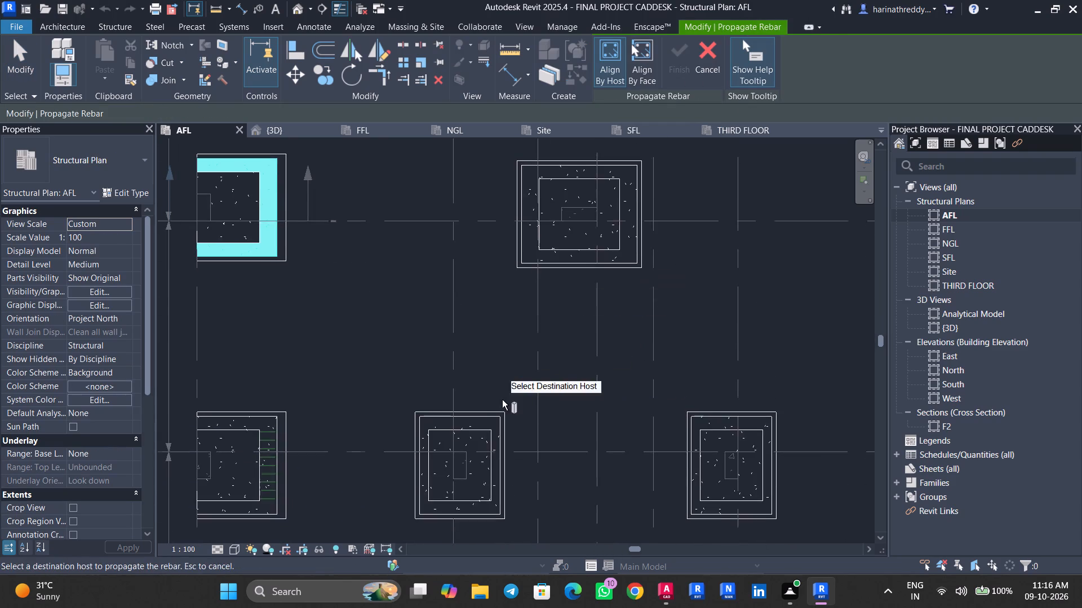
{"action": "scroll", "coordinate": [502, 400], "scroll_direction": "up", "scroll_amount": 2}
{"action": "left_click", "coordinate": [477, 435]}
{"action": "scroll", "coordinate": [478, 431], "scroll_direction": "down", "scroll_amount": 1}
{"action": "scroll", "coordinate": [478, 431], "scroll_direction": "up", "scroll_amount": 1}
{"action": "scroll", "coordinate": [478, 431], "scroll_direction": "down", "scroll_amount": 3}
{"action": "left_click", "coordinate": [680, 70]}
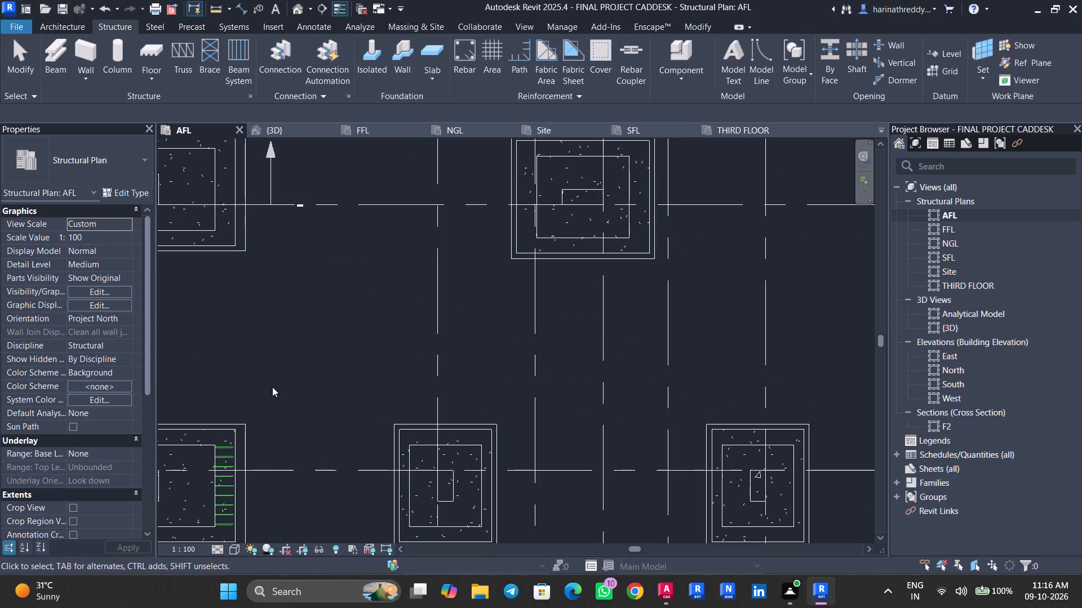
Propagate the rebar of the F2 TOP footing at grid B/1, aligned by host, to the F2 TOP at grid C/2.
{"action": "middle_click_drag", "start_coordinate": [282, 387], "coordinate": [387, 435]}
{"action": "scroll", "coordinate": [320, 274], "scroll_direction": "up", "scroll_amount": 5}
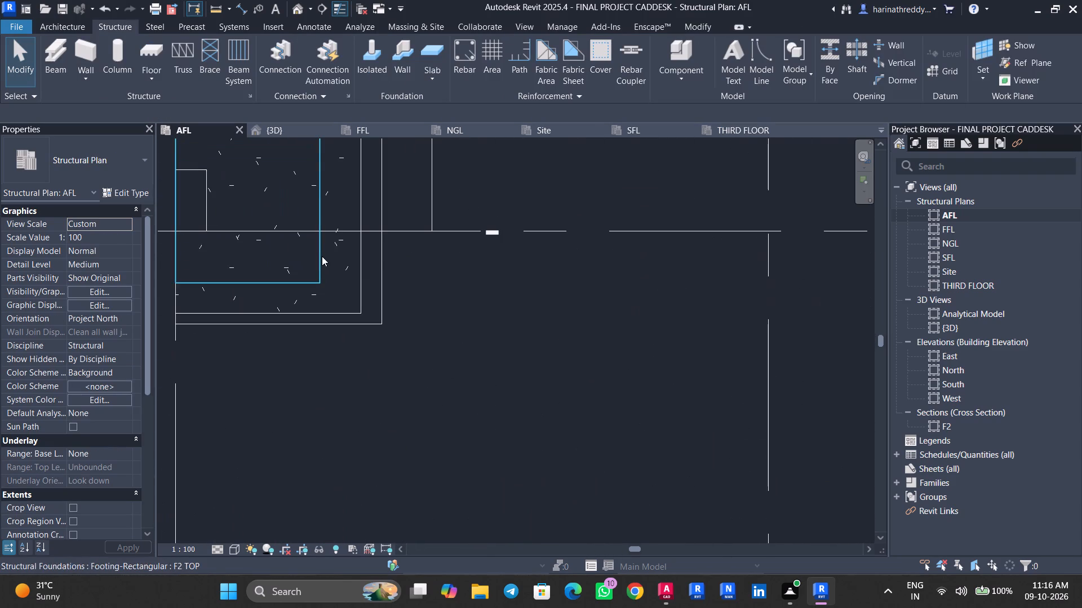
{"action": "left_click", "coordinate": [320, 254]}
{"action": "key", "text": "Escape"}
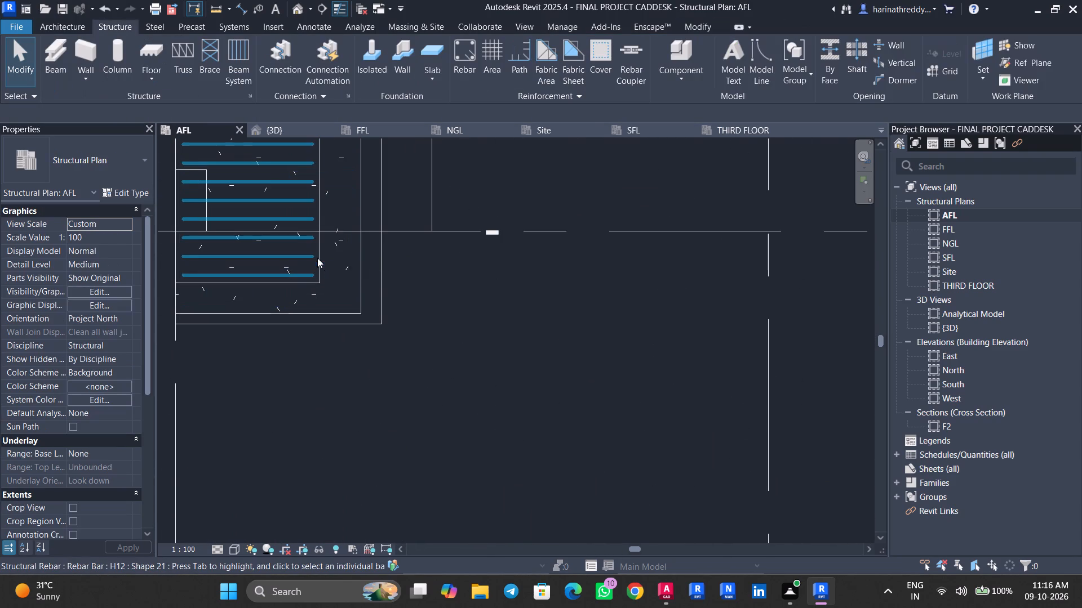
{"action": "scroll", "coordinate": [320, 250], "scroll_direction": "up", "scroll_amount": 4}
{"action": "key", "text": "Tab"}
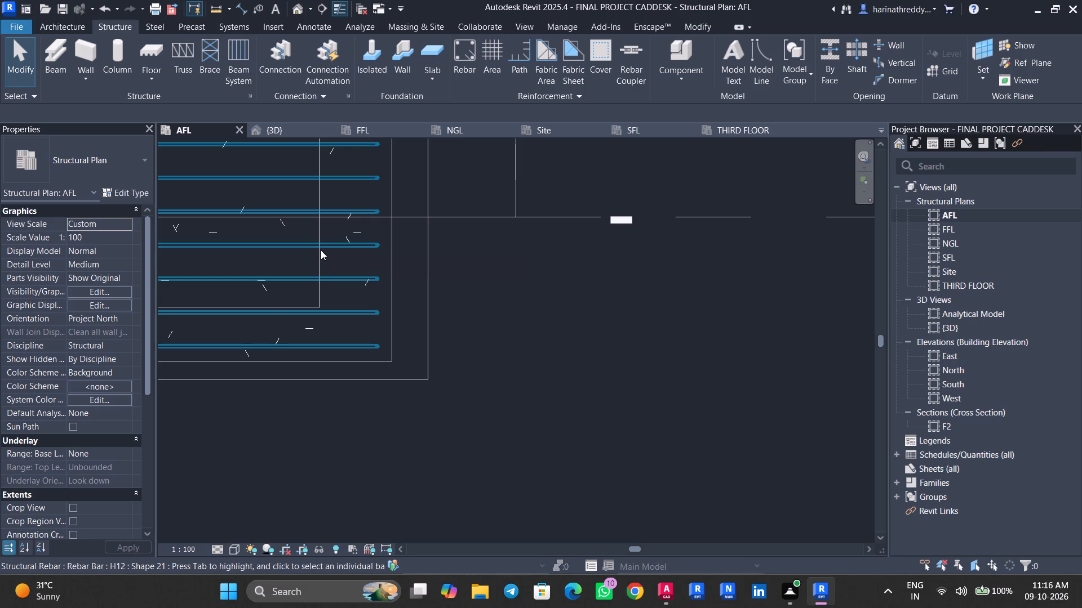
{"action": "key", "text": "Tab"}
{"action": "left_click", "coordinate": [321, 250]}
{"action": "scroll", "coordinate": [321, 255], "scroll_direction": "down", "scroll_amount": 10}
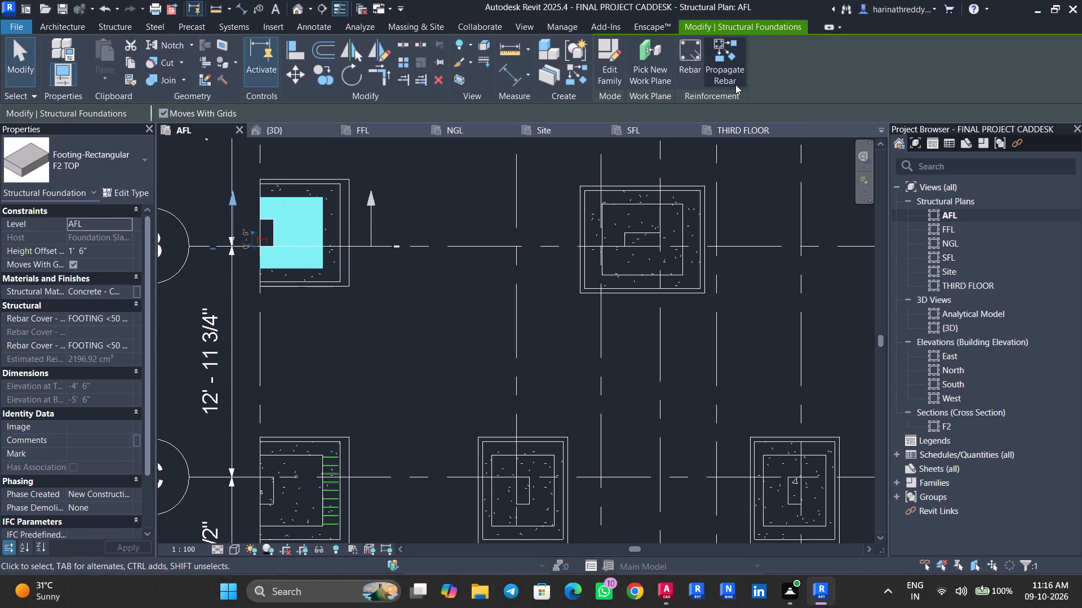
{"action": "left_click", "coordinate": [730, 83]}
{"action": "scroll", "coordinate": [609, 328], "scroll_direction": "down", "scroll_amount": 4}
{"action": "middle_click_drag", "start_coordinate": [614, 408], "coordinate": [628, 324]}
{"action": "scroll", "coordinate": [565, 336], "scroll_direction": "up", "scroll_amount": 4}
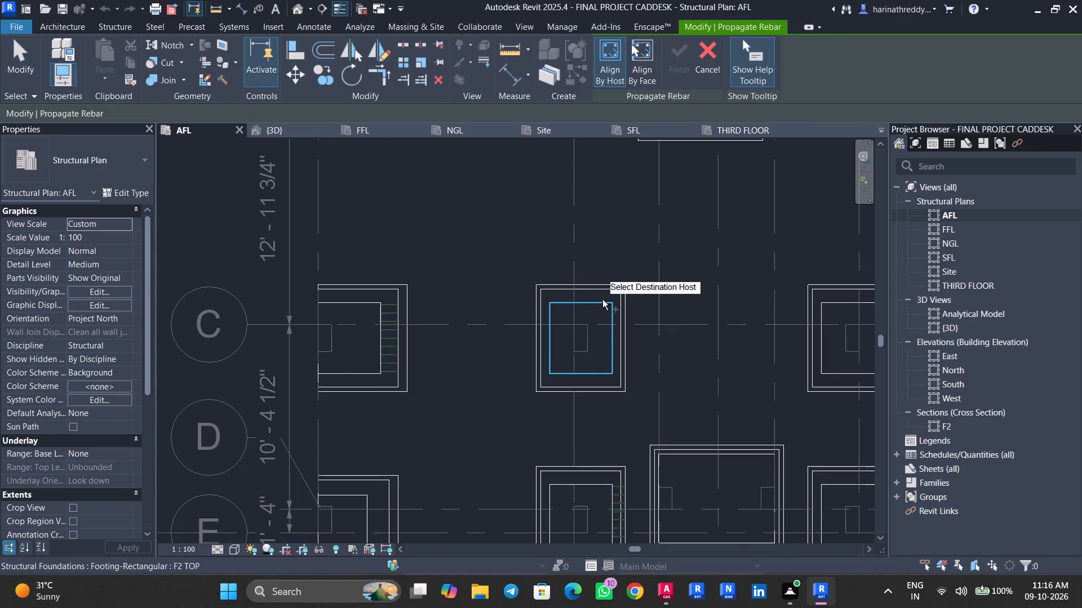
{"action": "left_click", "coordinate": [580, 316]}
{"action": "left_click", "coordinate": [680, 57]}
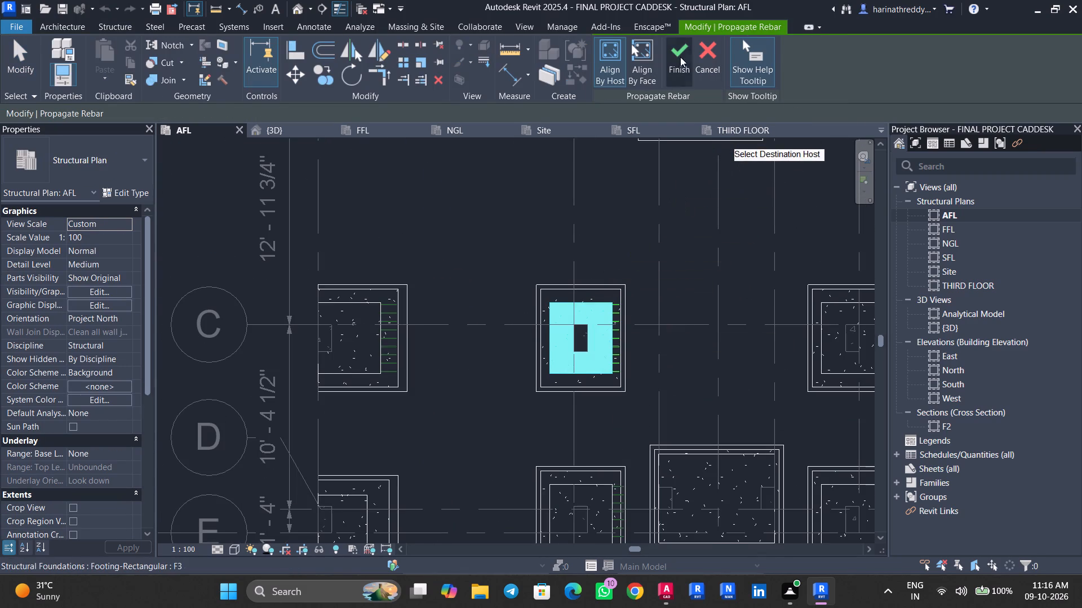
Propagate the rebar of the F2 base at grid C/2, aligned by host, to the F2 base of the third footing along grid C.
{"action": "scroll", "coordinate": [577, 318], "scroll_direction": "up", "scroll_amount": 3}
{"action": "scroll", "coordinate": [577, 318], "scroll_direction": "down", "scroll_amount": 1}
{"action": "middle_click_drag", "start_coordinate": [728, 342], "coordinate": [405, 368]}
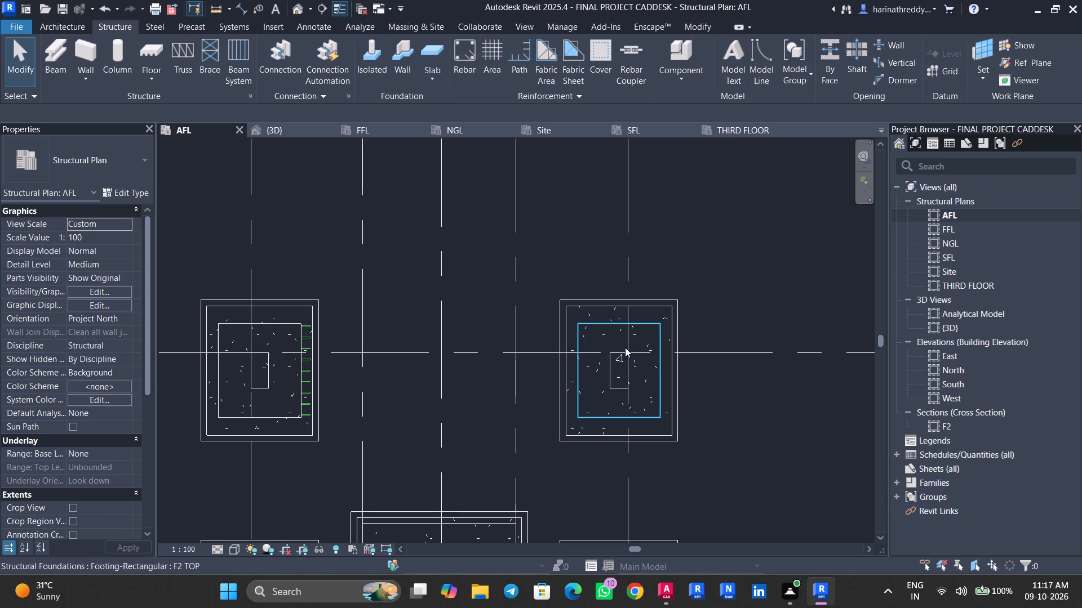
{"action": "left_click", "coordinate": [613, 340]}
{"action": "key", "text": "Escape"}
{"action": "left_click", "coordinate": [596, 316]}
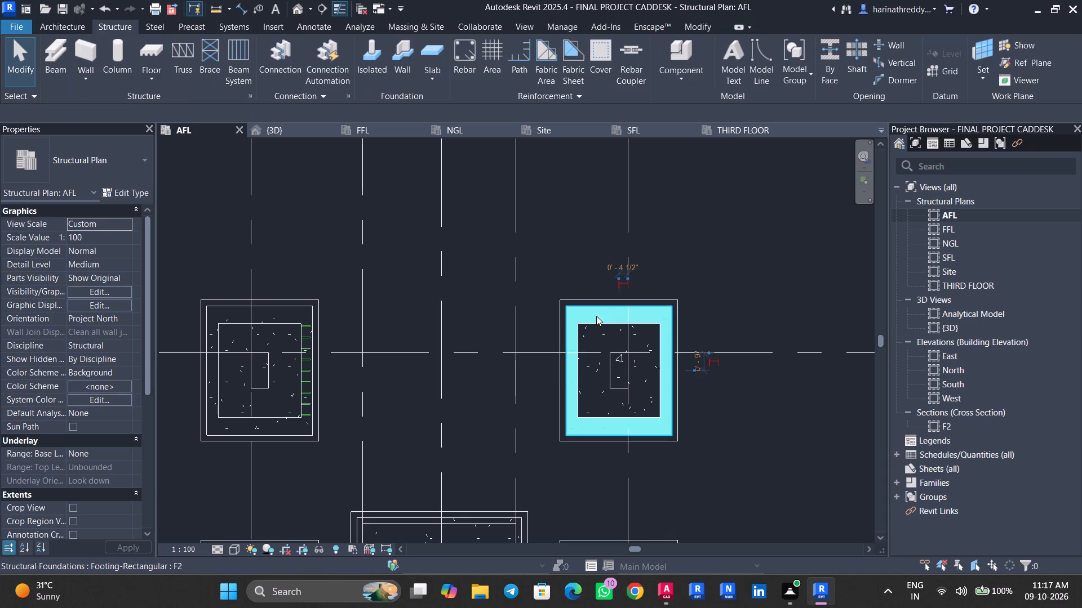
{"action": "key", "text": "Escape"}
{"action": "scroll", "coordinate": [284, 320], "scroll_direction": "up", "scroll_amount": 4}
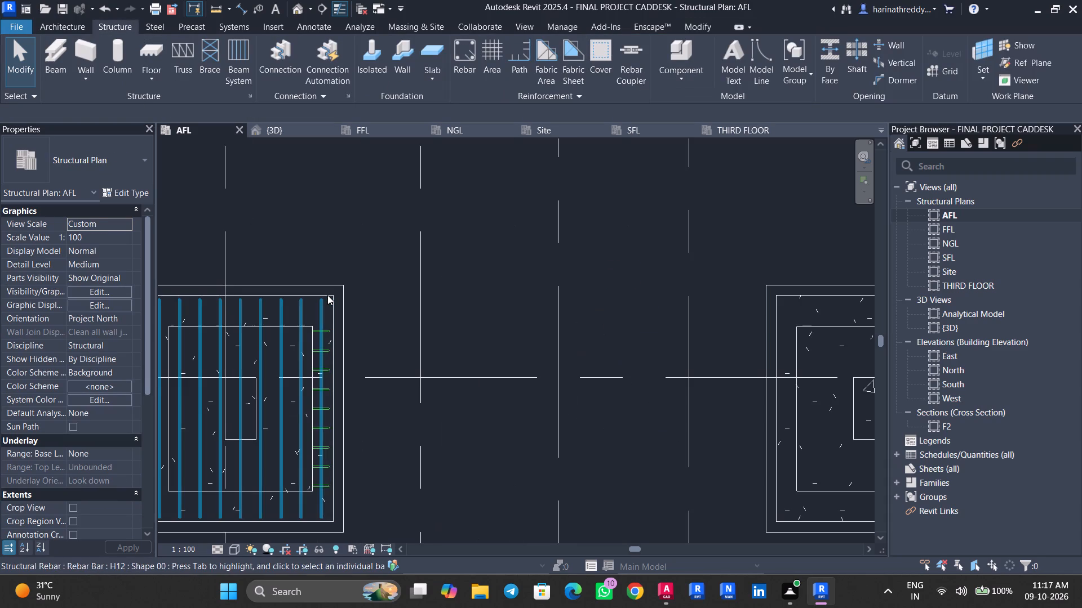
{"action": "left_click", "coordinate": [336, 296]}
{"action": "scroll", "coordinate": [335, 297], "scroll_direction": "down", "scroll_amount": 7}
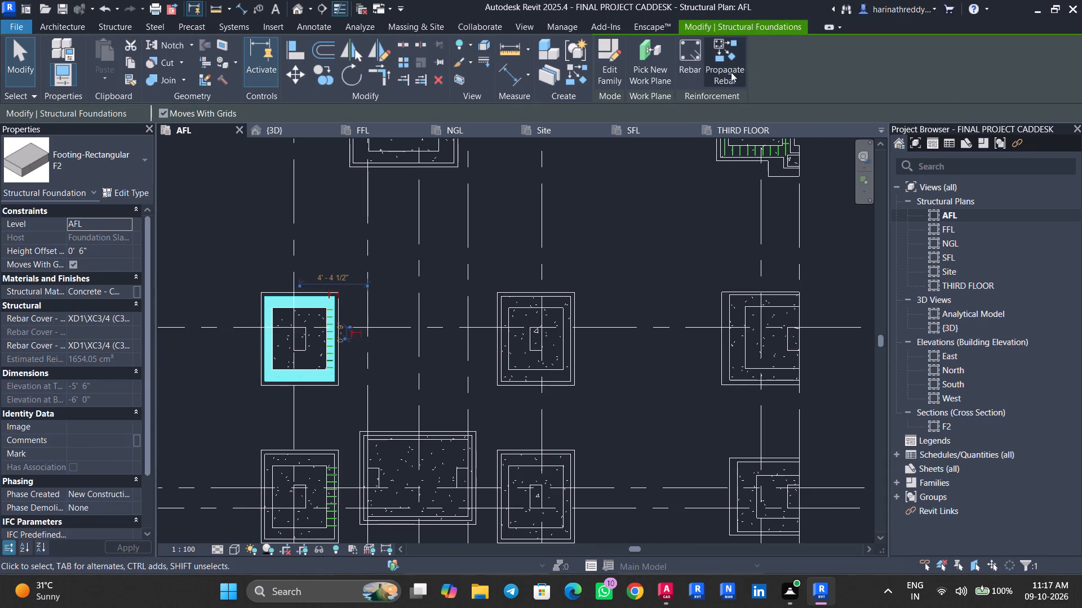
{"action": "left_click", "coordinate": [728, 68]}
{"action": "scroll", "coordinate": [553, 307], "scroll_direction": "up", "scroll_amount": 5}
{"action": "left_click", "coordinate": [531, 295]}
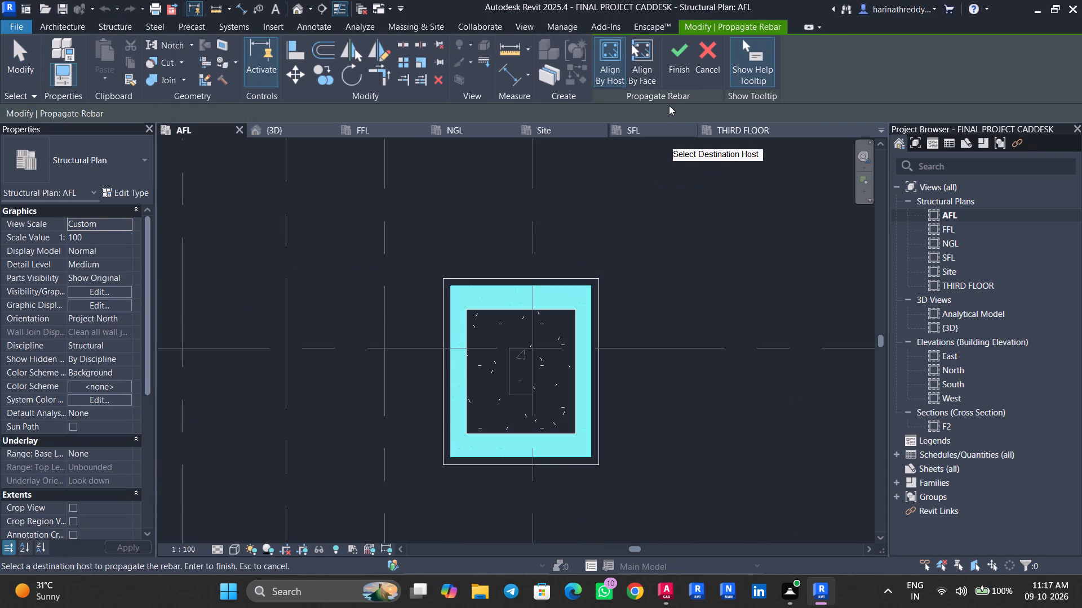
{"action": "left_click", "coordinate": [682, 69]}
Propagate the rebar of the F2 TOP at grid C/2, aligned by host, to the F2 TOP of the third footing along grid C.
{"action": "scroll", "coordinate": [491, 263], "scroll_direction": "down", "scroll_amount": 6}
{"action": "middle_click_drag", "start_coordinate": [419, 289], "coordinate": [476, 309]}
{"action": "scroll", "coordinate": [343, 319], "scroll_direction": "up", "scroll_amount": 9}
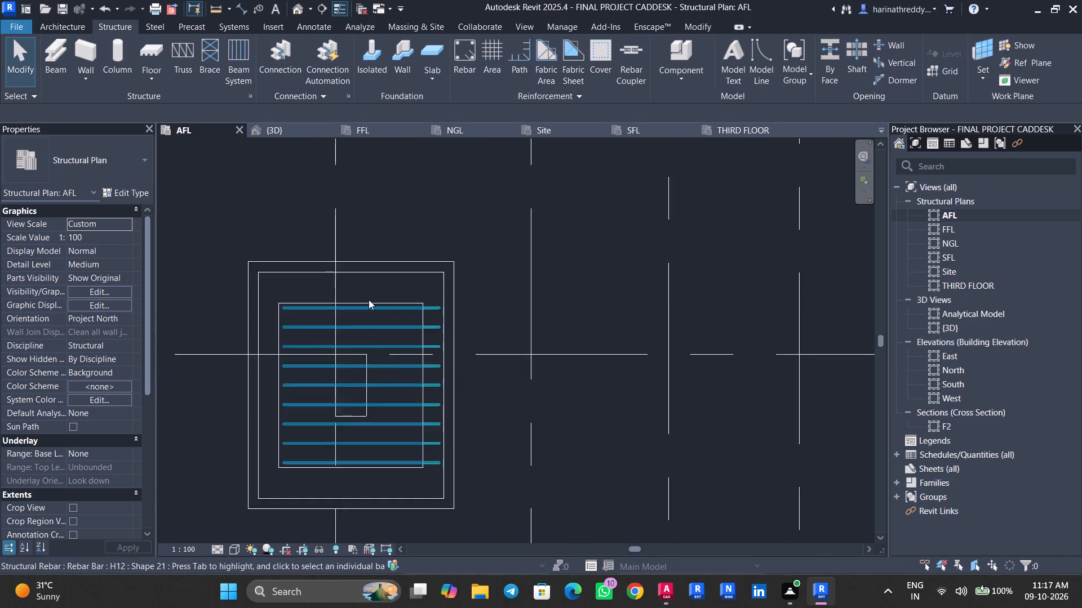
{"action": "key", "text": "Tab"}
{"action": "key", "text": "Tab"}
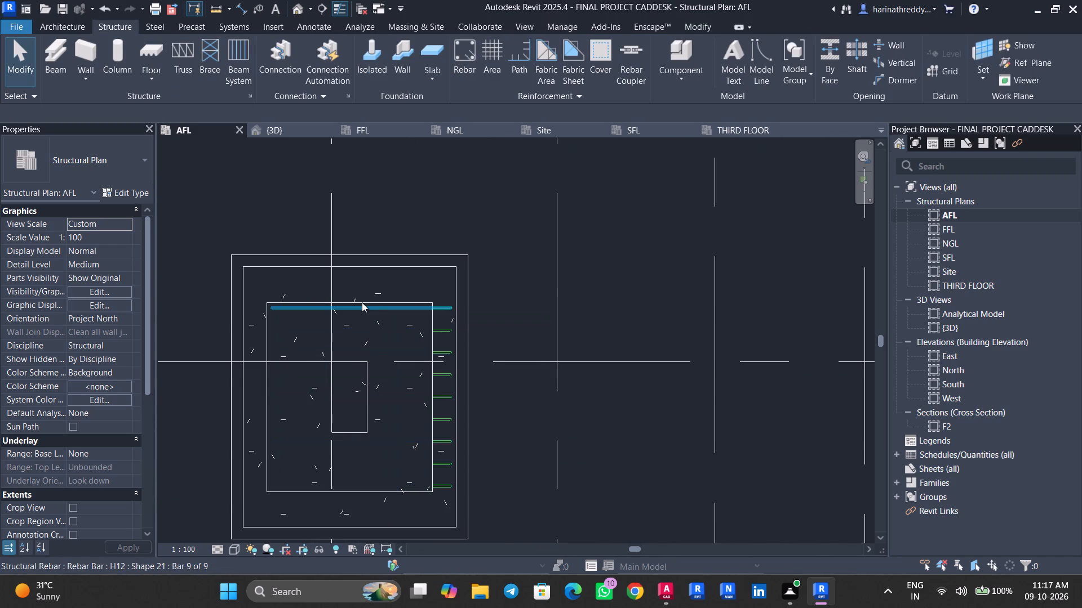
{"action": "key", "text": "Tab"}
{"action": "left_click", "coordinate": [362, 302]}
{"action": "scroll", "coordinate": [362, 303], "scroll_direction": "down", "scroll_amount": 5}
{"action": "left_click", "coordinate": [729, 81]}
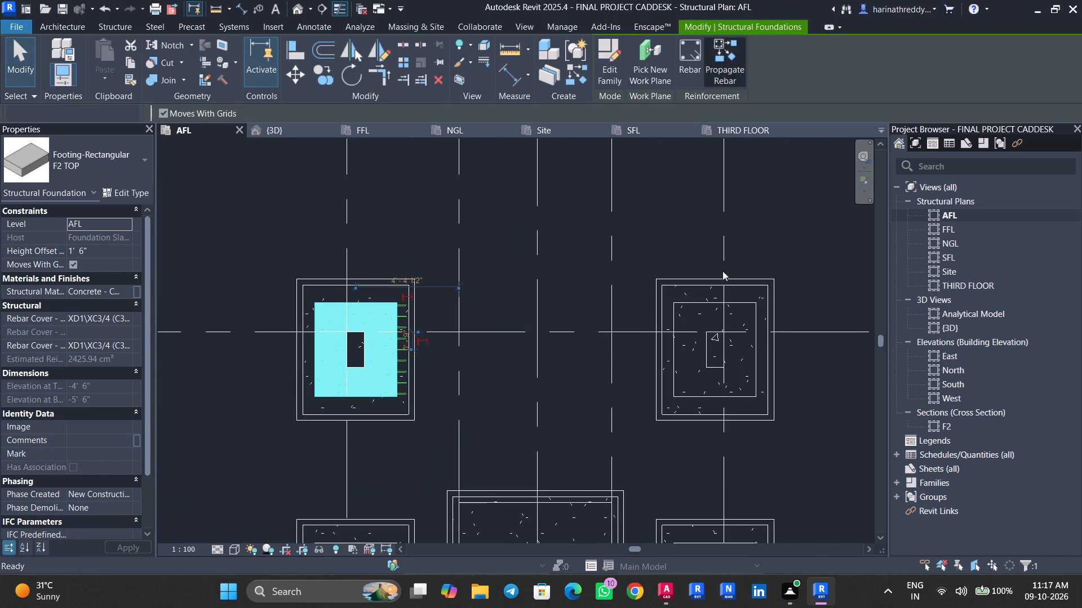
{"action": "left_click", "coordinate": [717, 306]}
{"action": "left_click", "coordinate": [680, 70]}
Propagate the F2 base rebar of the third footing along grid C, aligned by host, to the F2 base of that grid's easternmost footing.
{"action": "scroll", "coordinate": [599, 269], "scroll_direction": "down", "scroll_amount": 5}
{"action": "middle_click_drag", "start_coordinate": [599, 269], "coordinate": [410, 333]}
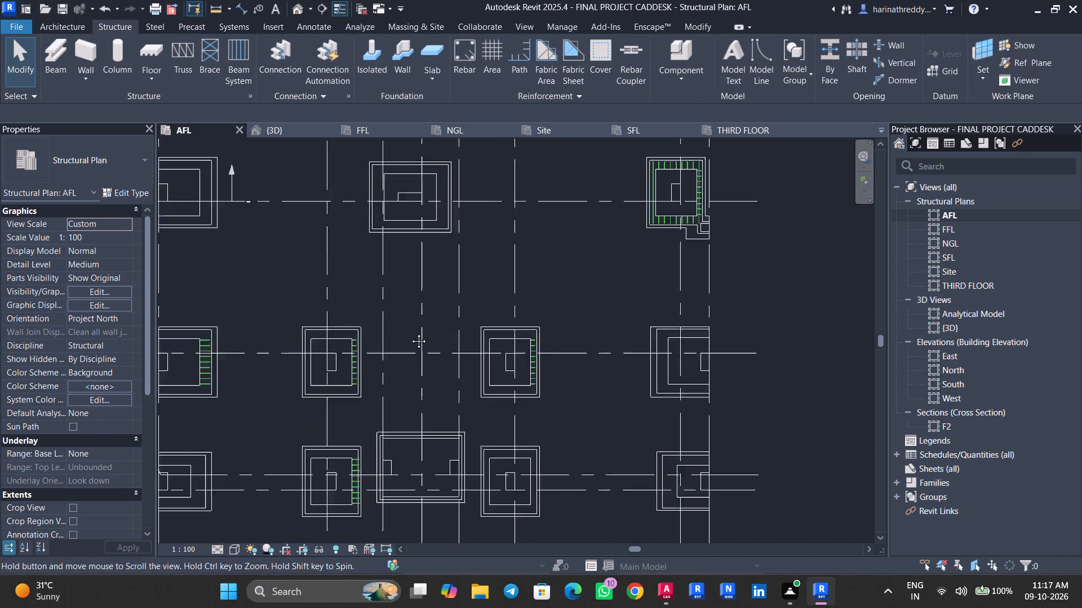
{"action": "middle_click_drag", "start_coordinate": [410, 333], "coordinate": [409, 333]}
{"action": "key", "text": "Escape"}
{"action": "left_click", "coordinate": [648, 348]}
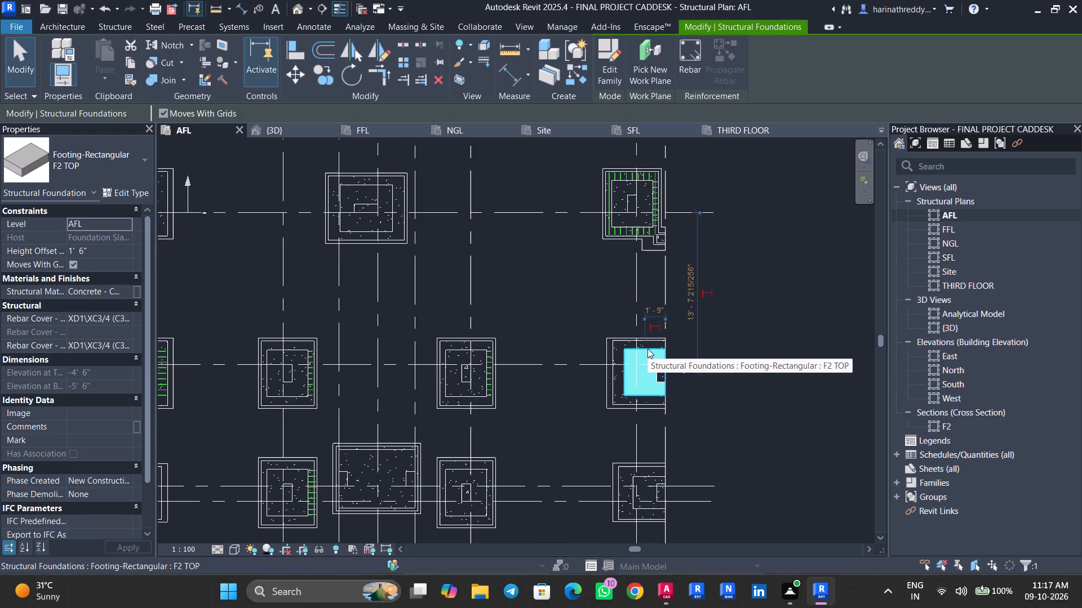
{"action": "scroll", "coordinate": [497, 346], "scroll_direction": "up", "scroll_amount": 10}
{"action": "key", "text": "Escape"}
{"action": "left_click", "coordinate": [480, 341]}
{"action": "scroll", "coordinate": [480, 341], "scroll_direction": "down", "scroll_amount": 6}
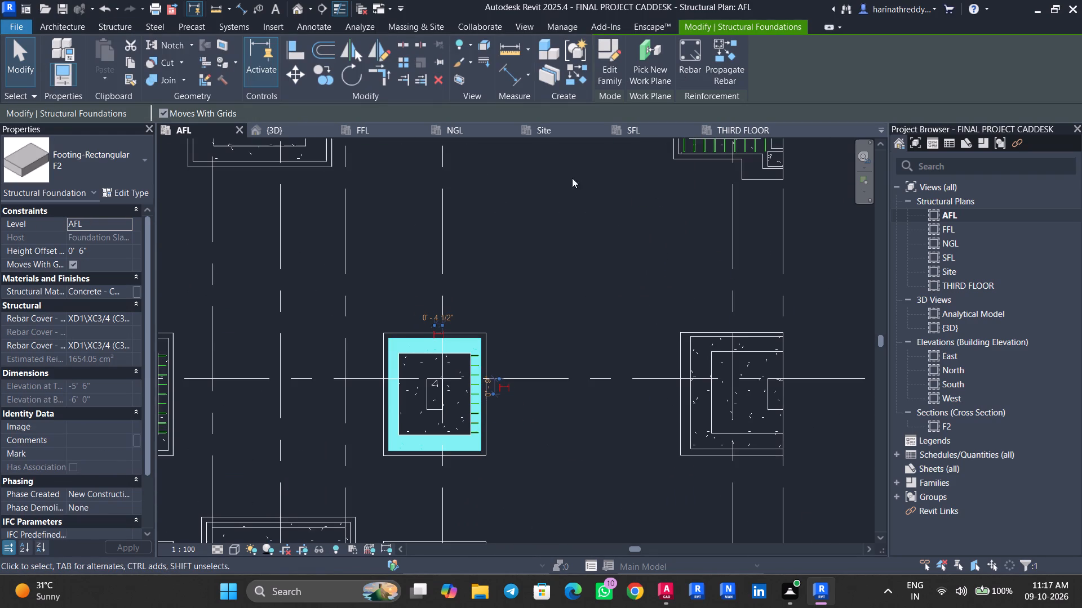
{"action": "left_click", "coordinate": [741, 60]}
{"action": "scroll", "coordinate": [680, 342], "scroll_direction": "up", "scroll_amount": 4}
{"action": "left_click", "coordinate": [700, 354]}
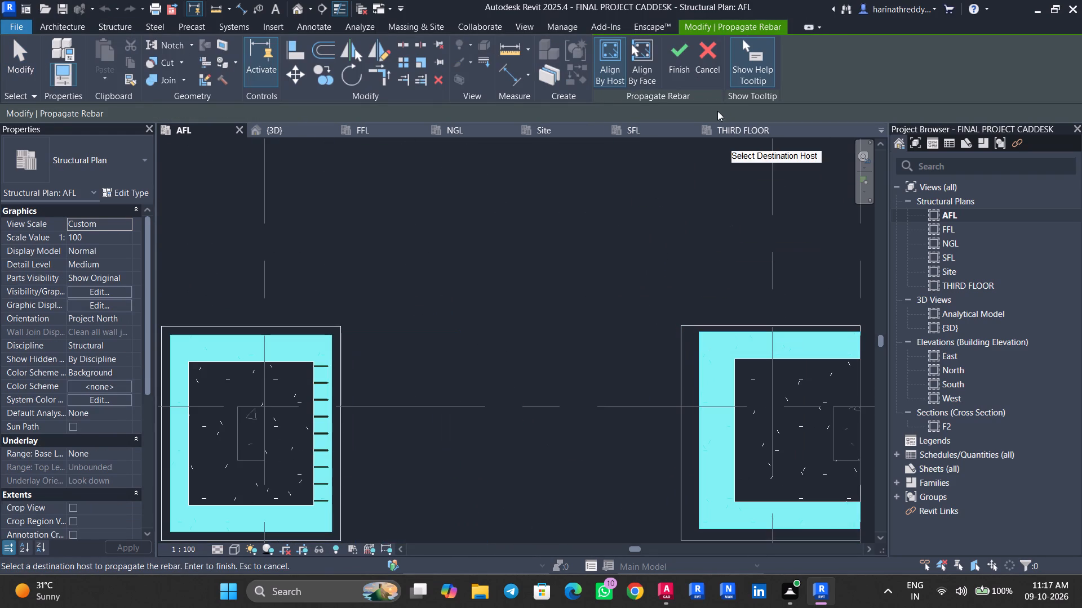
{"action": "left_click", "coordinate": [663, 73]}
{"action": "left_click", "coordinate": [672, 71]}
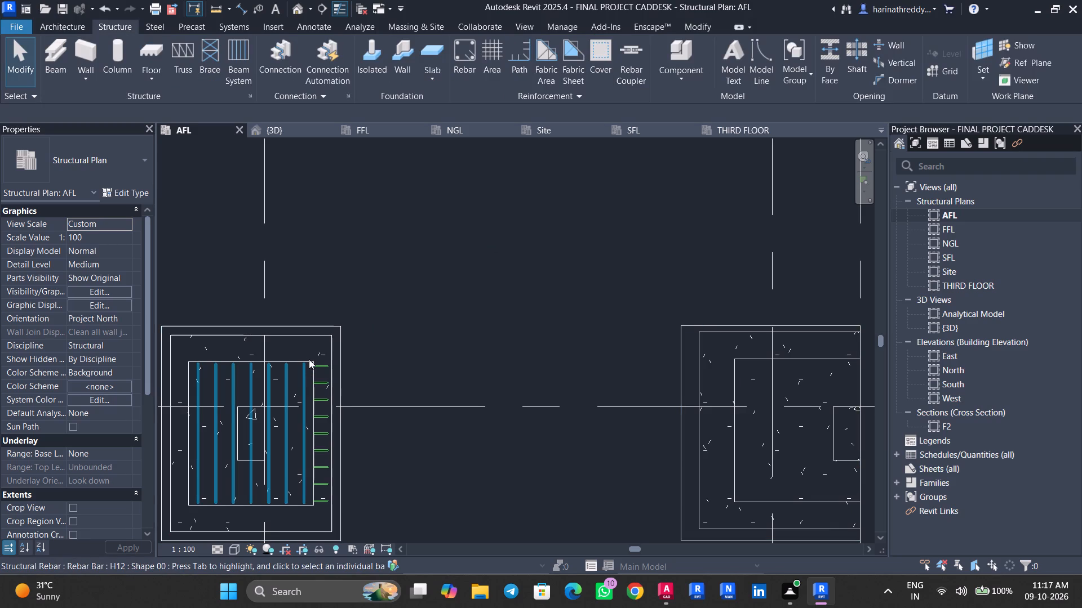
Propagate the F2 TOP rebar of the third footing along grid C, aligned by host, to the F2 TOP of that grid's easternmost footing.
{"action": "scroll", "coordinate": [311, 360], "scroll_direction": "up", "scroll_amount": 5}
{"action": "left_click", "coordinate": [313, 360]}
{"action": "scroll", "coordinate": [313, 360], "scroll_direction": "up", "scroll_amount": 1}
{"action": "scroll", "coordinate": [313, 360], "scroll_direction": "down", "scroll_amount": 7}
{"action": "left_click", "coordinate": [728, 64]}
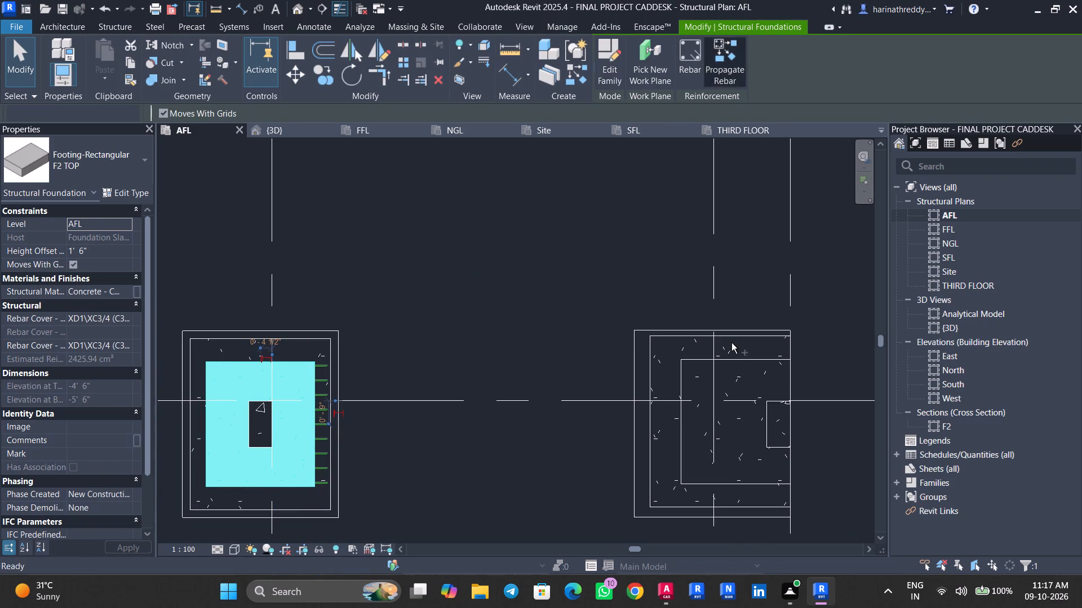
{"action": "left_click", "coordinate": [711, 379]}
{"action": "left_click", "coordinate": [689, 50]}
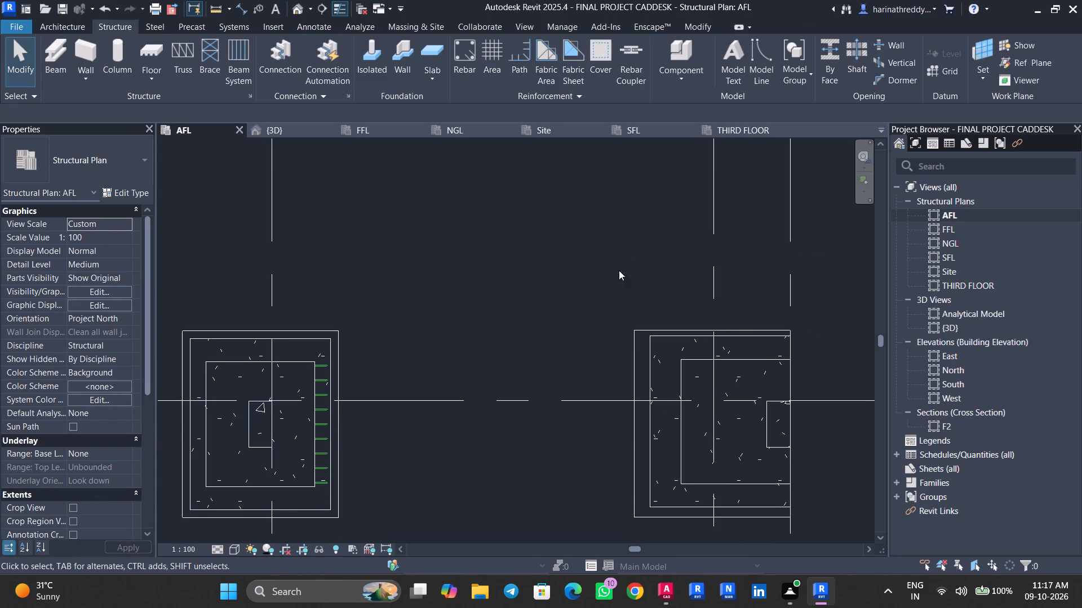
Check the types of the third and easternmost footings along grids D–E for further F2 matches.
{"action": "scroll", "coordinate": [575, 334], "scroll_direction": "down", "scroll_amount": 8}
{"action": "key", "text": "Escape"}
{"action": "middle_click_drag", "start_coordinate": [592, 436], "coordinate": [620, 356]}
{"action": "scroll", "coordinate": [637, 403], "scroll_direction": "up", "scroll_amount": 2}
{"action": "left_click", "coordinate": [638, 403]}
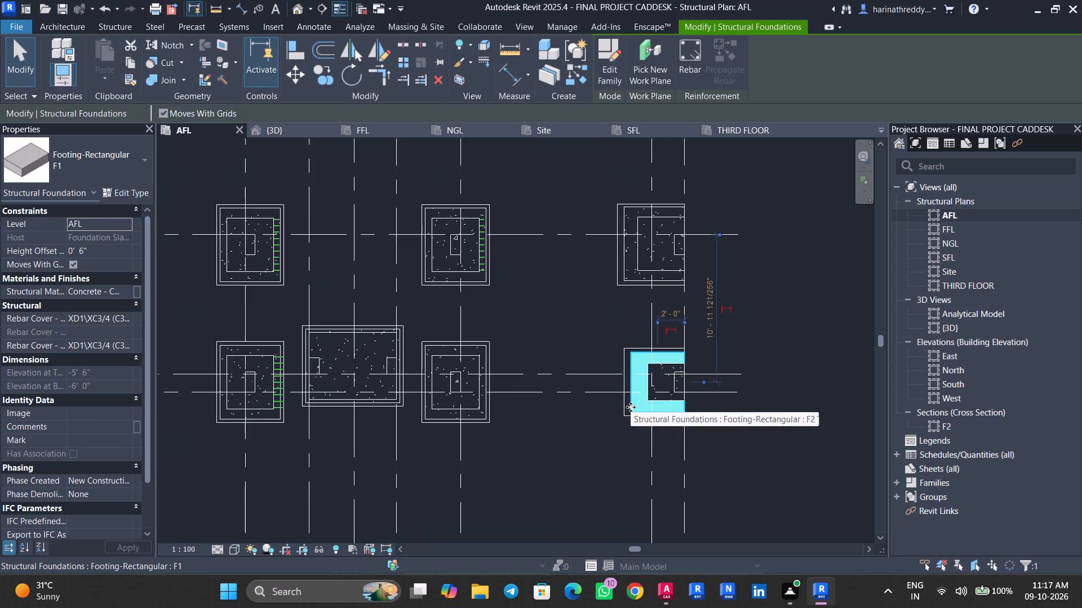
{"action": "scroll", "coordinate": [631, 407], "scroll_direction": "up", "scroll_amount": 5}
{"action": "key", "text": "Escape"}
{"action": "scroll", "coordinate": [612, 410], "scroll_direction": "down", "scroll_amount": 4}
{"action": "left_click", "coordinate": [445, 403]}
{"action": "middle_click_drag", "start_coordinate": [526, 401], "coordinate": [627, 424]}
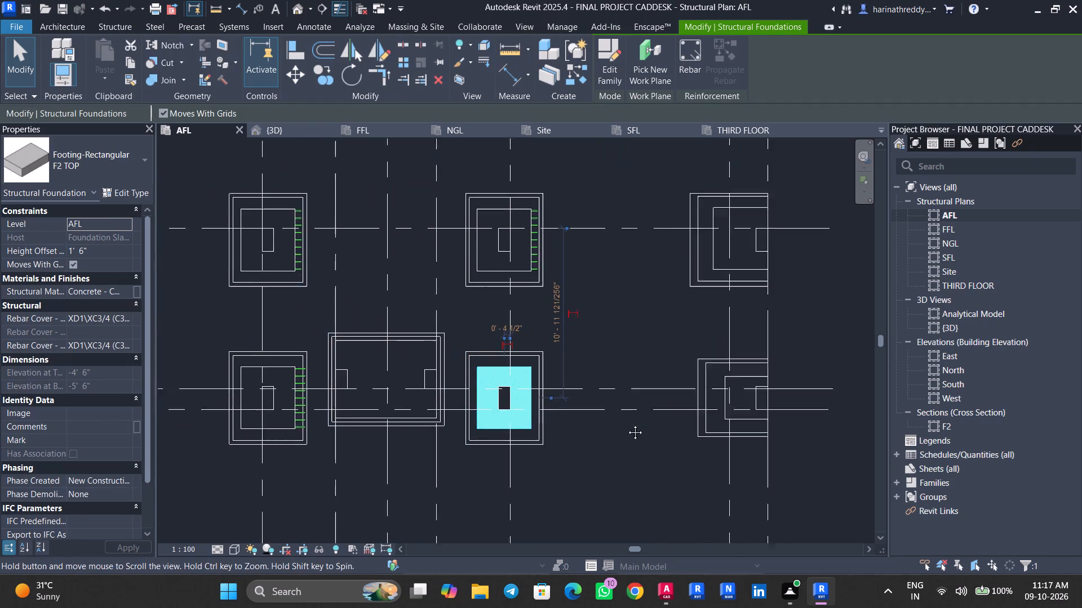
{"action": "middle_click_drag", "start_coordinate": [627, 424], "coordinate": [649, 430]}
{"action": "key", "text": "Escape"}
Propagate the F2 base rebar of the third footing along grid C, aligned by host, to the F2 base of the third footing along grids D–E.
{"action": "scroll", "coordinate": [523, 292], "scroll_direction": "up", "scroll_amount": 9}
{"action": "left_click", "coordinate": [542, 298]}
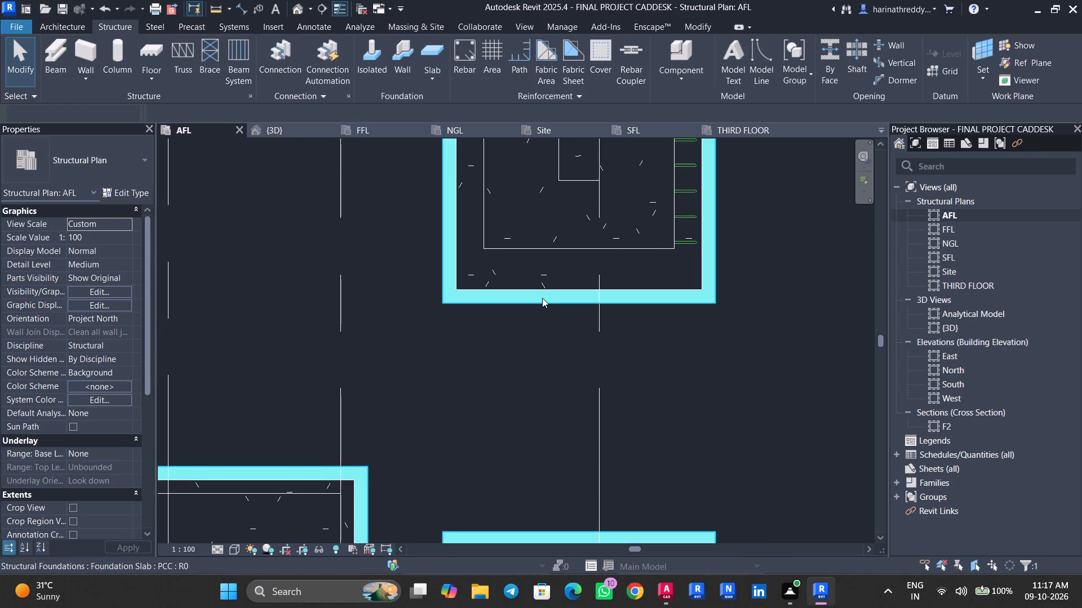
{"action": "key", "text": "Escape"}
{"action": "left_click", "coordinate": [547, 290]}
{"action": "scroll", "coordinate": [547, 290], "scroll_direction": "down", "scroll_amount": 10}
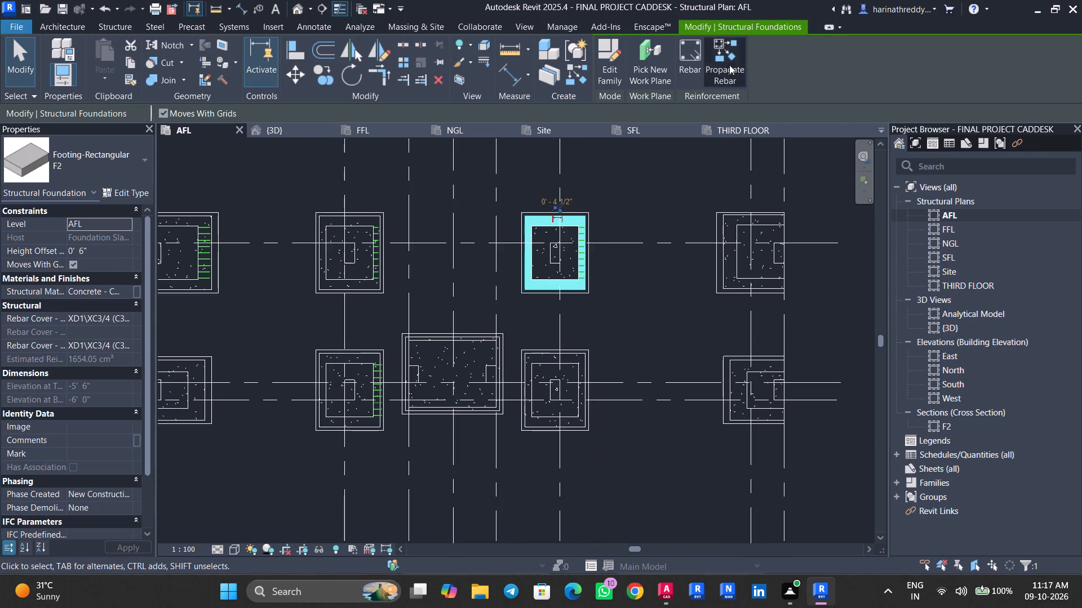
{"action": "left_click", "coordinate": [729, 65]}
{"action": "scroll", "coordinate": [558, 383], "scroll_direction": "up", "scroll_amount": 8}
{"action": "left_click", "coordinate": [591, 327]}
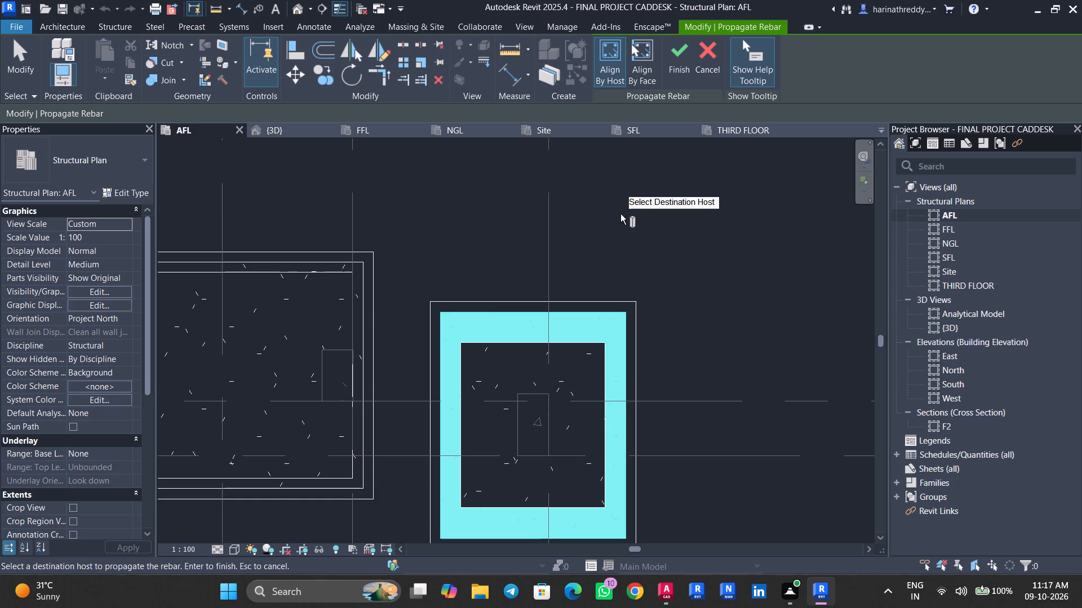
{"action": "left_click", "coordinate": [672, 77]}
{"action": "middle_click_drag", "start_coordinate": [680, 212], "coordinate": [667, 417]}
{"action": "key", "text": "Escape"}
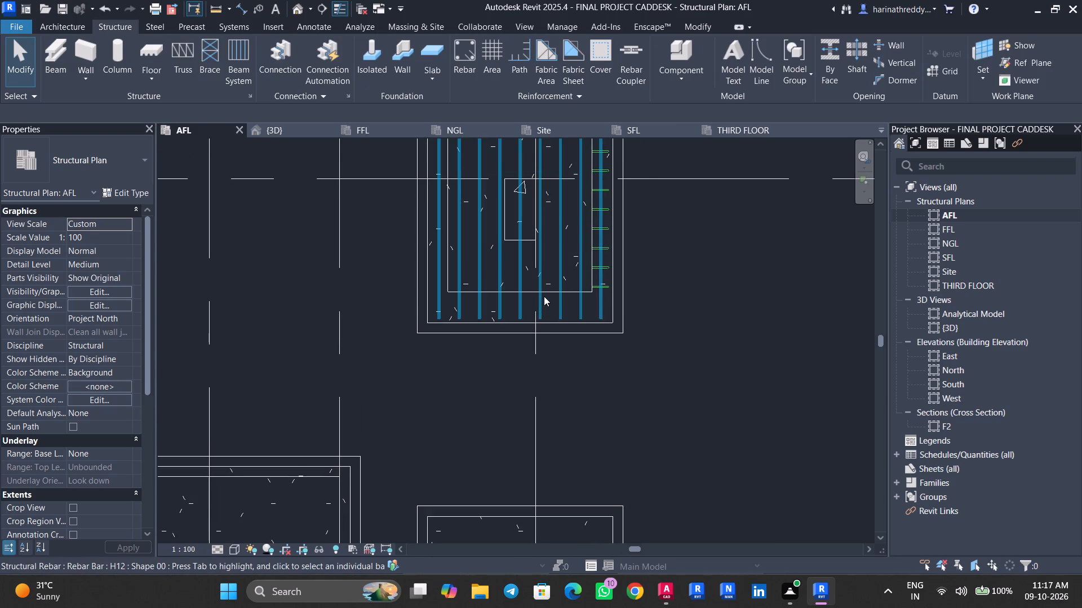
Propagate the F2 TOP rebar of the third footing along grid C, aligned by host, to the F2 TOP of the third footing along grids D–E.
{"action": "scroll", "coordinate": [547, 294], "scroll_direction": "up", "scroll_amount": 2}
{"action": "left_click", "coordinate": [555, 293]}
{"action": "scroll", "coordinate": [555, 293], "scroll_direction": "down", "scroll_amount": 8}
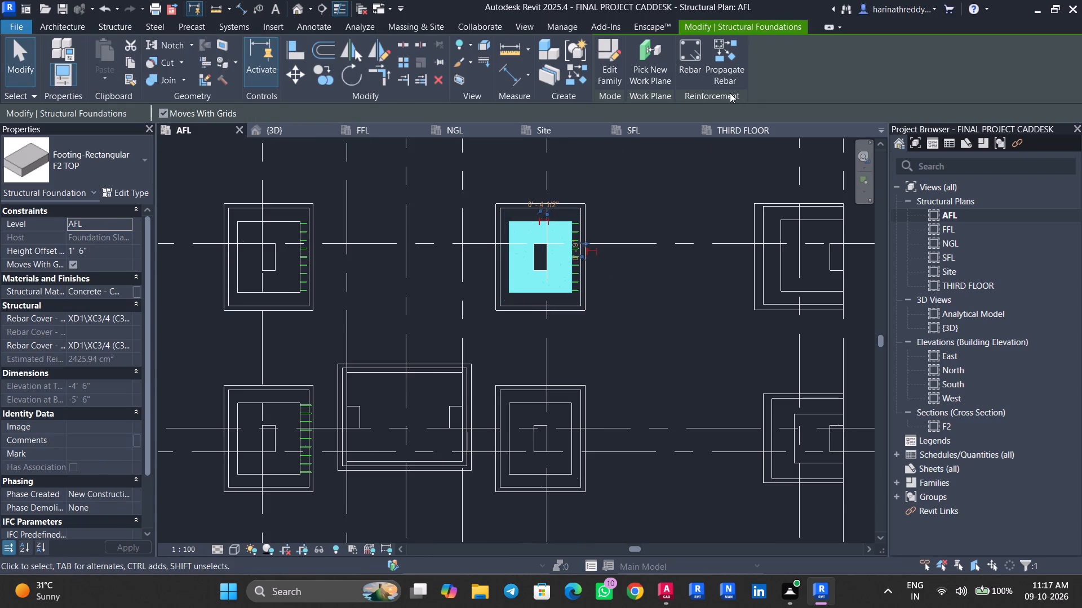
{"action": "left_click", "coordinate": [738, 75]}
{"action": "left_click", "coordinate": [542, 417]}
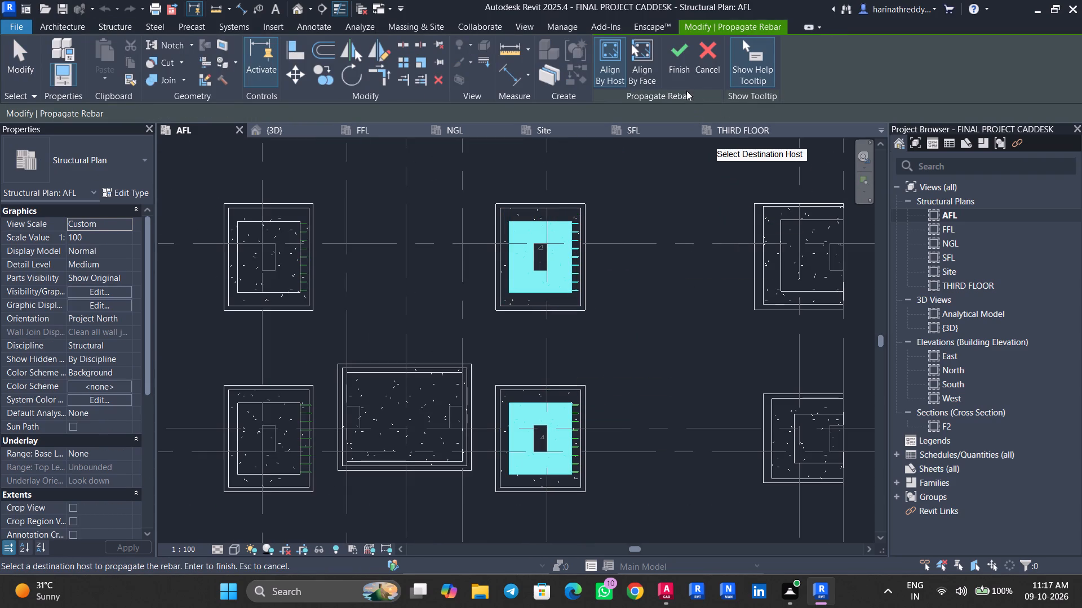
{"action": "left_click", "coordinate": [683, 73]}
{"action": "key", "text": "Escape"}
Check the types of the footings along grids B and A for further F2 matches.
{"action": "middle_click_drag", "start_coordinate": [393, 341], "coordinate": [520, 529]}
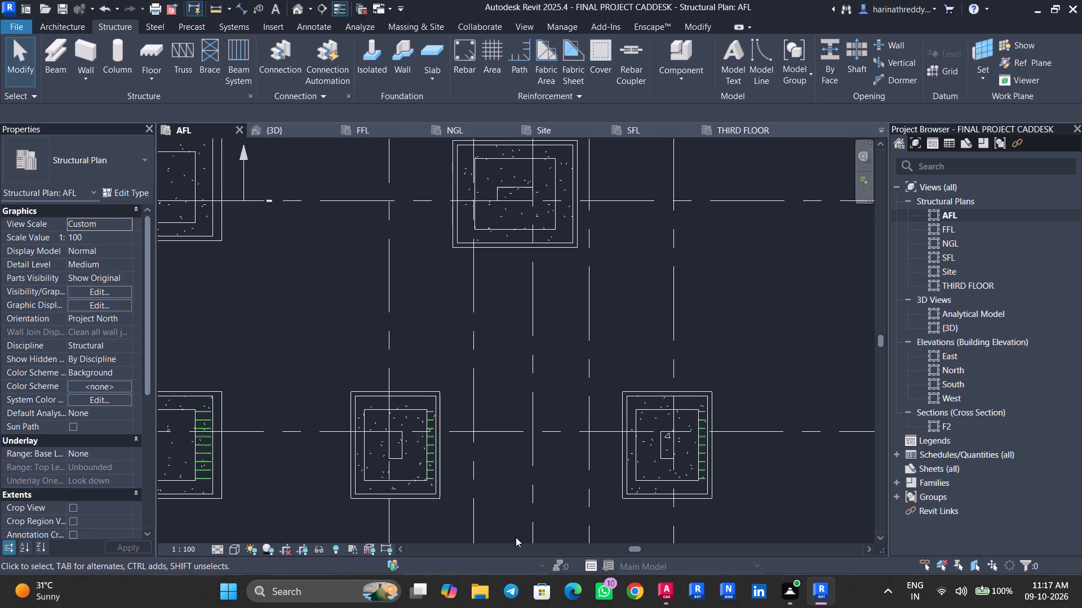
{"action": "middle_click_drag", "start_coordinate": [524, 521], "coordinate": [560, 352]}
{"action": "scroll", "coordinate": [560, 351], "scroll_direction": "up", "scroll_amount": 1}
{"action": "left_click", "coordinate": [575, 448]}
{"action": "middle_click_drag", "start_coordinate": [587, 284], "coordinate": [660, 602]}
{"action": "key", "text": "Escape"}
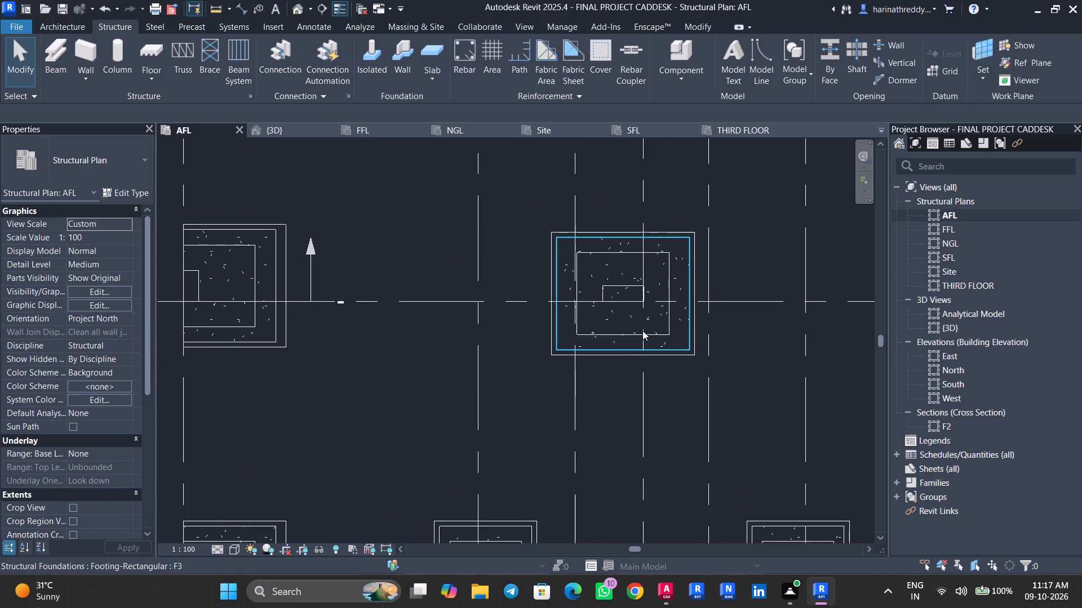
{"action": "left_click", "coordinate": [651, 296]}
{"action": "middle_click_drag", "start_coordinate": [618, 424], "coordinate": [671, 607]}
{"action": "scroll", "coordinate": [672, 606], "scroll_direction": "up", "scroll_amount": 1}
{"action": "key", "text": "Escape"}
{"action": "scroll", "coordinate": [589, 325], "scroll_direction": "down", "scroll_amount": 2}
{"action": "middle_click_drag", "start_coordinate": [591, 329], "coordinate": [608, 527]}
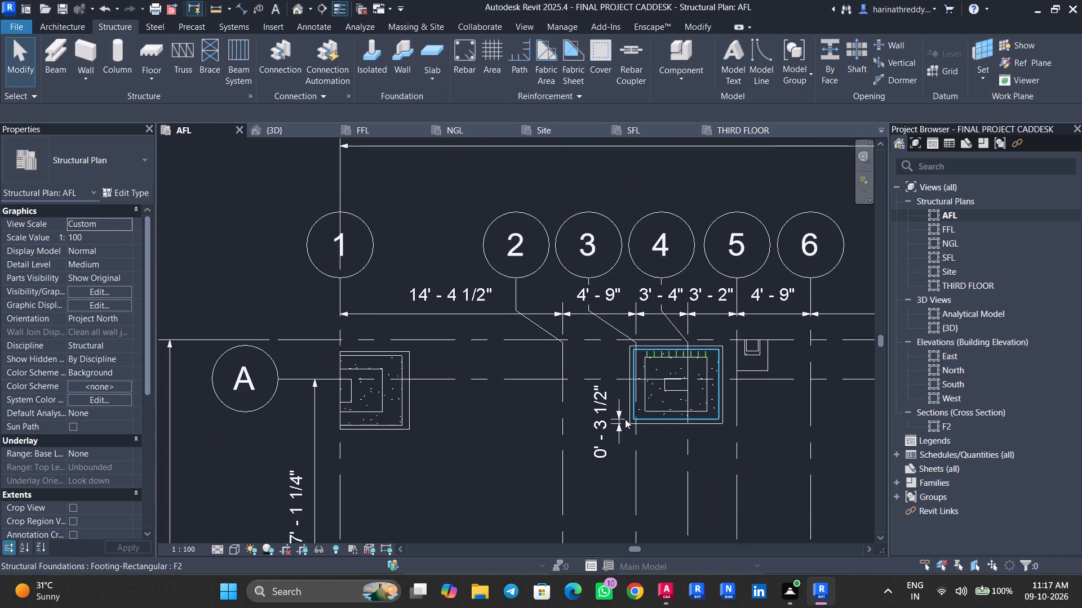
Delete the stray 0' - 3 1/2" dimension beside the grid A footing near grids 3–4.
{"action": "left_click", "coordinate": [620, 435]}
{"action": "scroll", "coordinate": [620, 435], "scroll_direction": "up", "scroll_amount": 8}
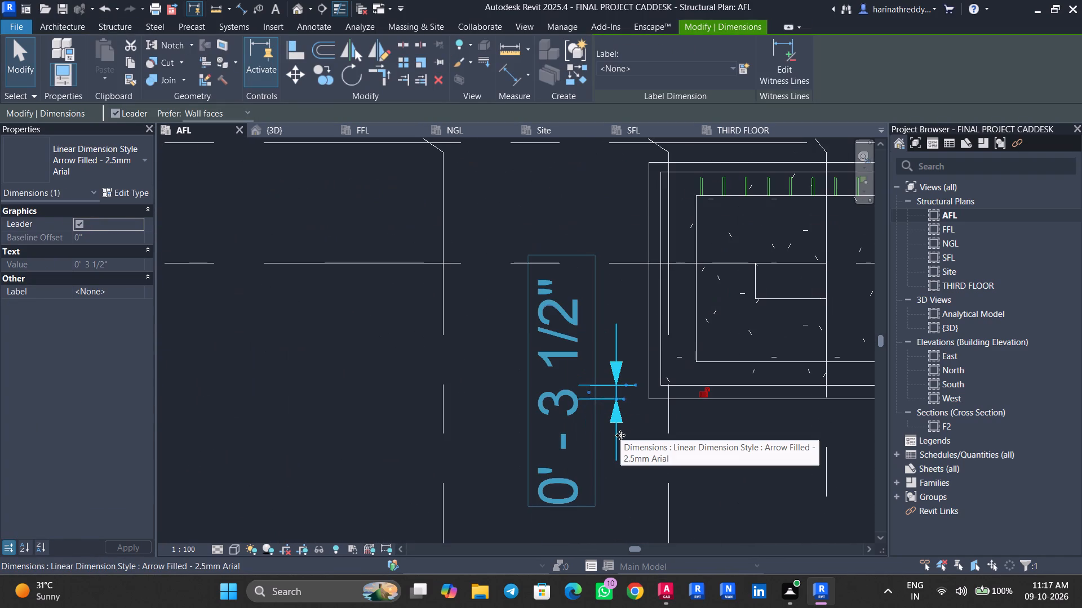
{"action": "key", "text": "Delete"}
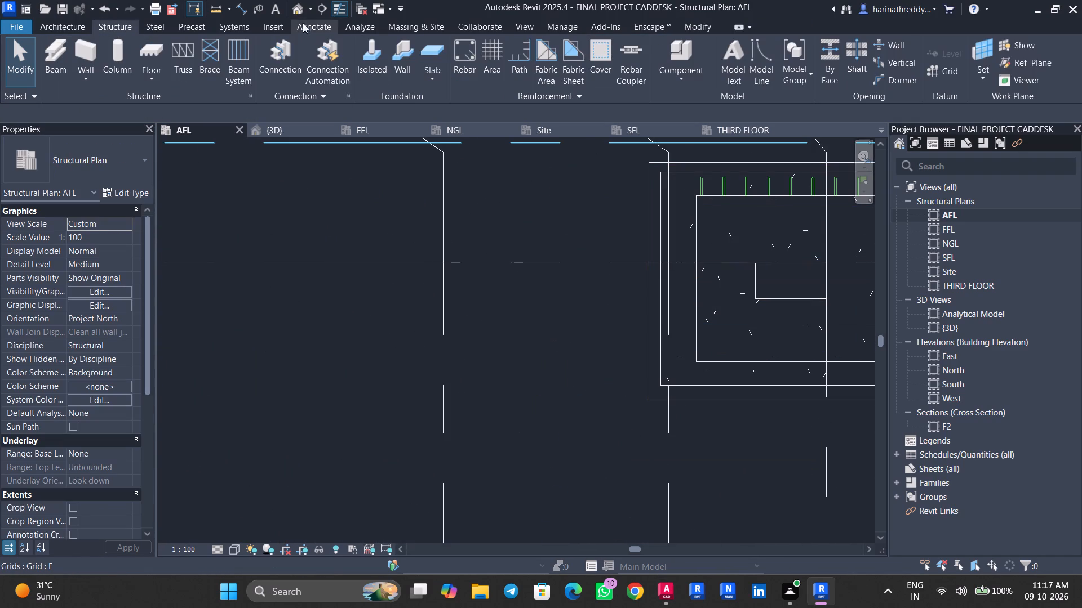
Inspect the propagated base and top rebar of the F2 footings in the 3D view.
{"action": "left_click", "coordinate": [301, 12]}
{"action": "middle_click_drag", "start_coordinate": [542, 445], "coordinate": [588, 365], "text": "shift"}
{"action": "scroll", "coordinate": [558, 339], "scroll_direction": "up", "scroll_amount": 7}
{"action": "scroll", "coordinate": [476, 443], "scroll_direction": "down", "scroll_amount": 3}
{"action": "middle_click_drag", "start_coordinate": [435, 467], "coordinate": [559, 427], "text": "shift"}
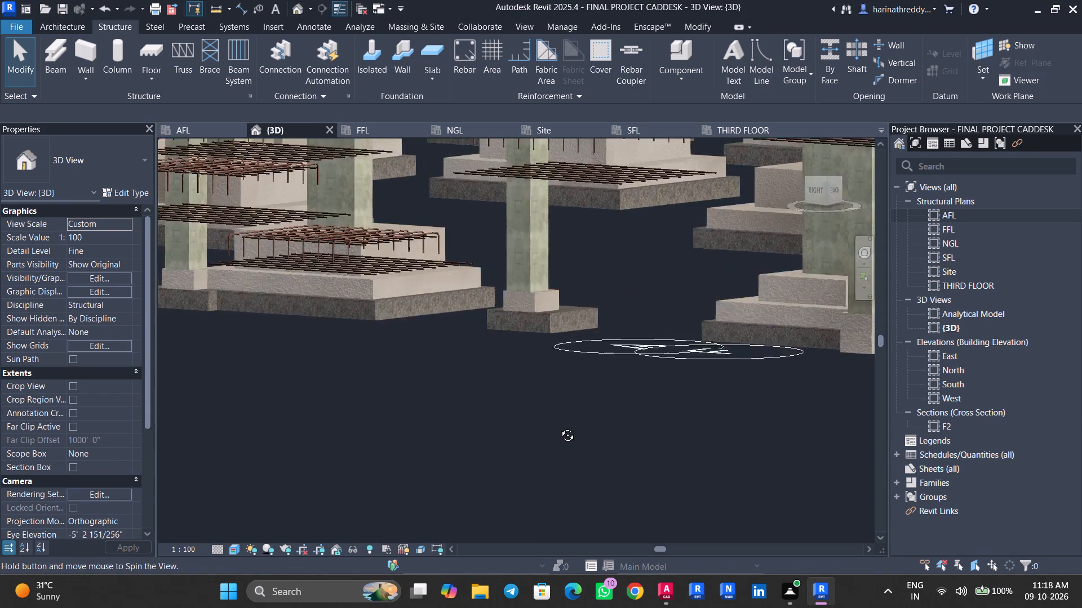
{"action": "middle_click_drag", "start_coordinate": [559, 427], "coordinate": [559, 440], "text": "shift"}
{"action": "middle_click_drag", "start_coordinate": [431, 490], "coordinate": [563, 389]}
{"action": "middle_click_drag", "start_coordinate": [552, 404], "coordinate": [554, 423], "text": "shift"}
{"action": "scroll", "coordinate": [479, 347], "scroll_direction": "up", "scroll_amount": 5}
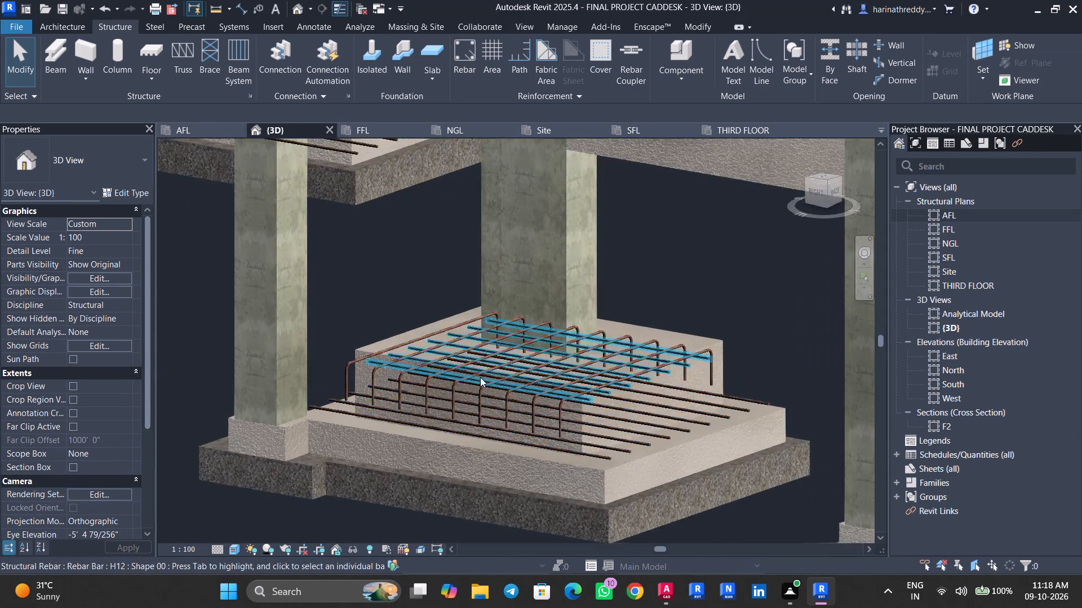
{"action": "scroll", "coordinate": [480, 377], "scroll_direction": "up", "scroll_amount": 9}
{"action": "scroll", "coordinate": [481, 378], "scroll_direction": "down", "scroll_amount": 10}
{"action": "scroll", "coordinate": [481, 378], "scroll_direction": "up", "scroll_amount": 1}
{"action": "scroll", "coordinate": [481, 378], "scroll_direction": "down", "scroll_amount": 2}
{"action": "middle_click_drag", "start_coordinate": [386, 445], "coordinate": [388, 448], "text": "shift"}
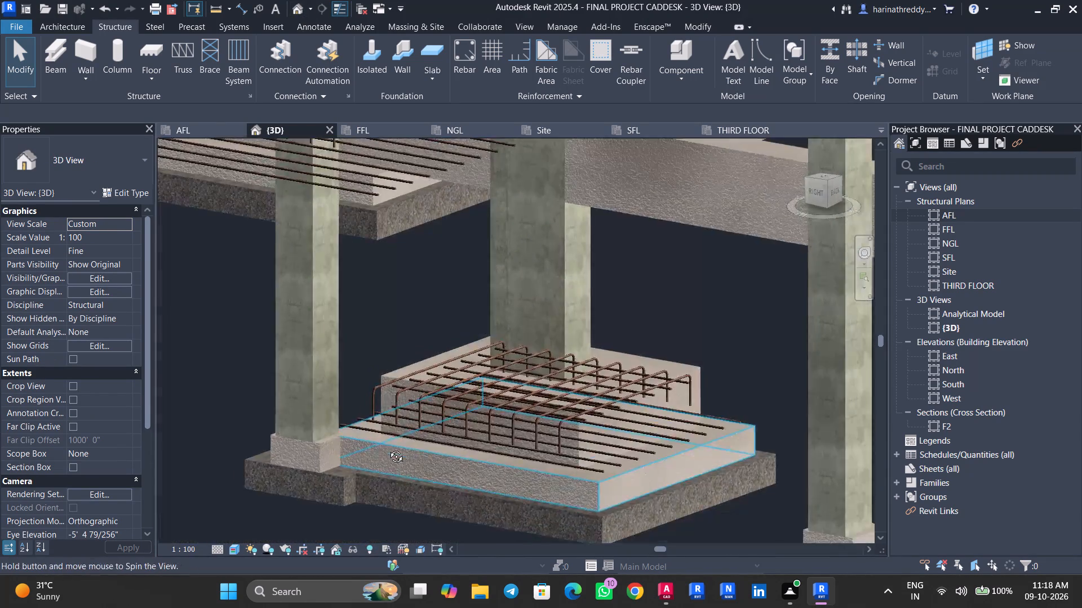
{"action": "middle_click_drag", "start_coordinate": [388, 448], "coordinate": [426, 436], "text": "shift"}
{"action": "scroll", "coordinate": [426, 436], "scroll_direction": "down", "scroll_amount": 4}
{"action": "middle_click_drag", "start_coordinate": [328, 451], "coordinate": [363, 434], "text": "shift"}
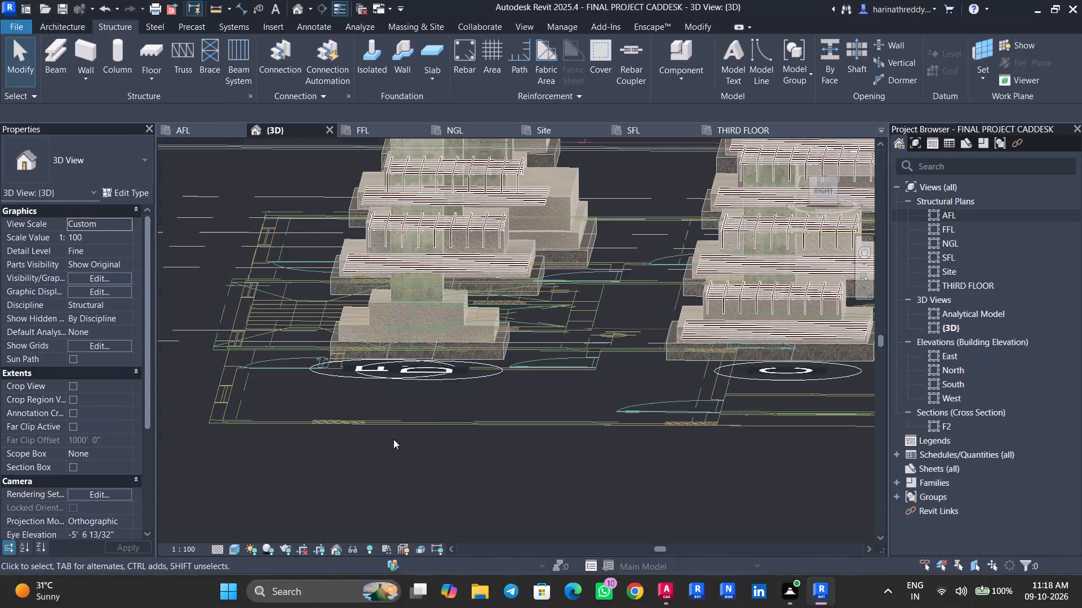
{"action": "scroll", "coordinate": [445, 228], "scroll_direction": "up", "scroll_amount": 10}
{"action": "scroll", "coordinate": [373, 322], "scroll_direction": "down", "scroll_amount": 10}
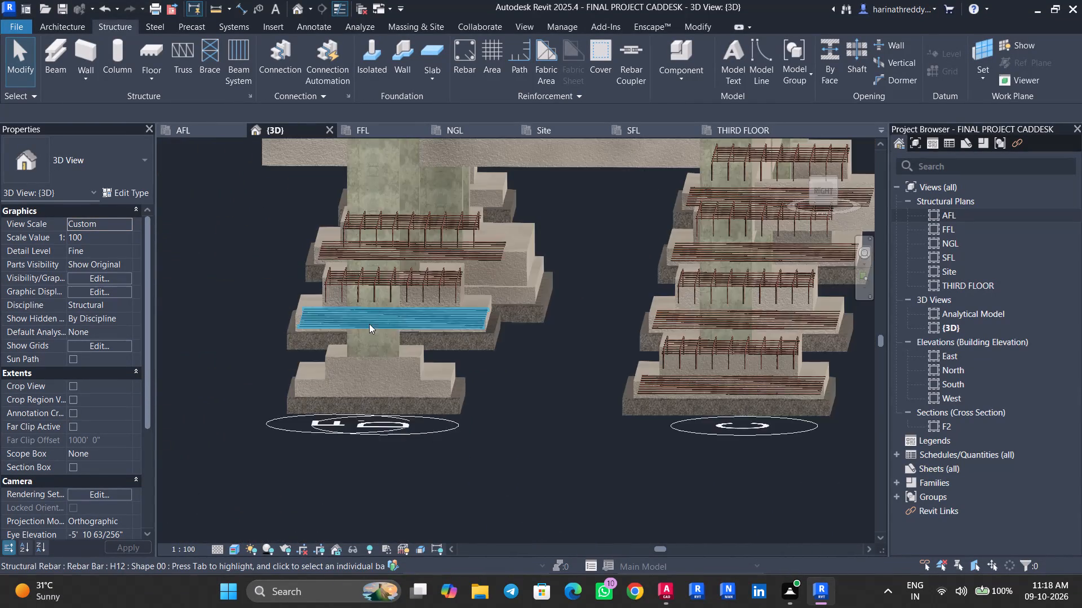
{"action": "middle_click_drag", "start_coordinate": [279, 351], "coordinate": [408, 361], "text": "shift"}
{"action": "middle_click_drag", "start_coordinate": [469, 341], "coordinate": [0, 209]}
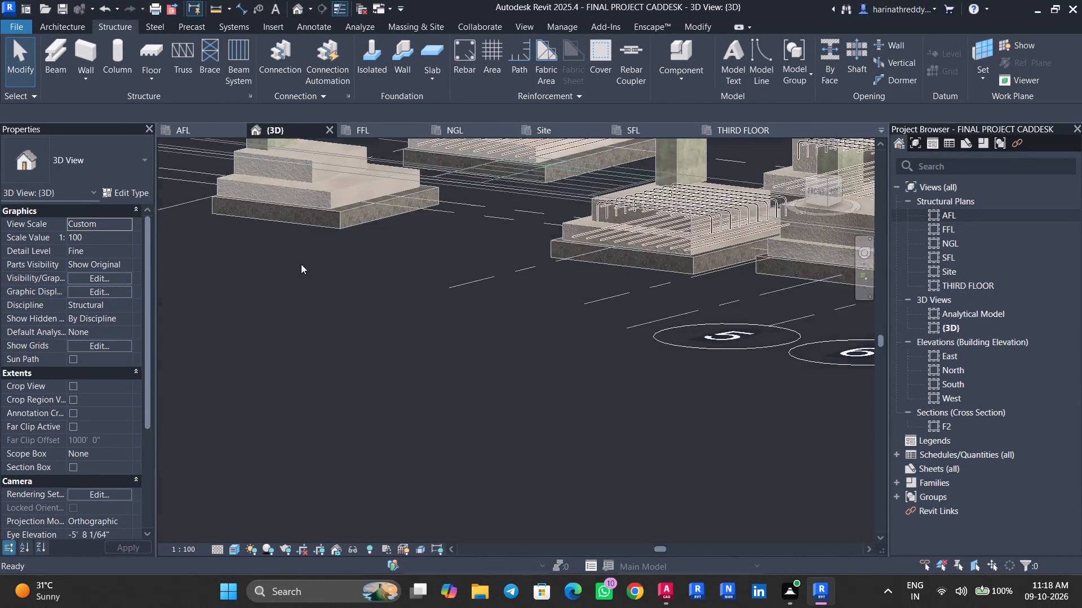
{"action": "scroll", "coordinate": [307, 262], "scroll_direction": "down", "scroll_amount": 5}
{"action": "middle_click_drag", "start_coordinate": [308, 272], "coordinate": [469, 330], "text": "shift"}
{"action": "middle_click_drag", "start_coordinate": [487, 262], "coordinate": [274, 453]}
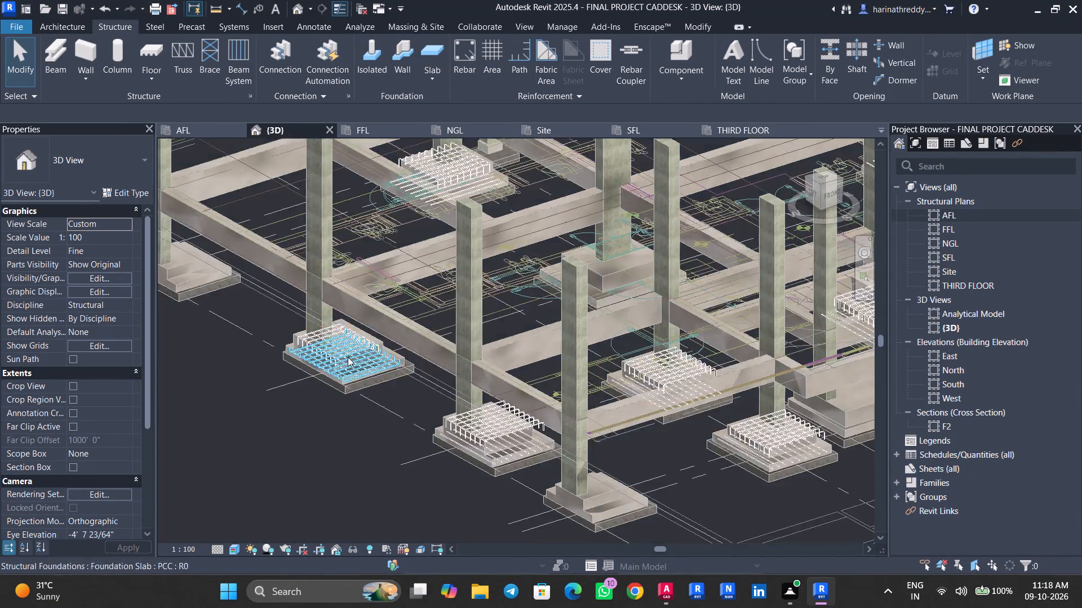
{"action": "scroll", "coordinate": [350, 352], "scroll_direction": "up", "scroll_amount": 6}
{"action": "scroll", "coordinate": [444, 413], "scroll_direction": "up", "scroll_amount": 6}
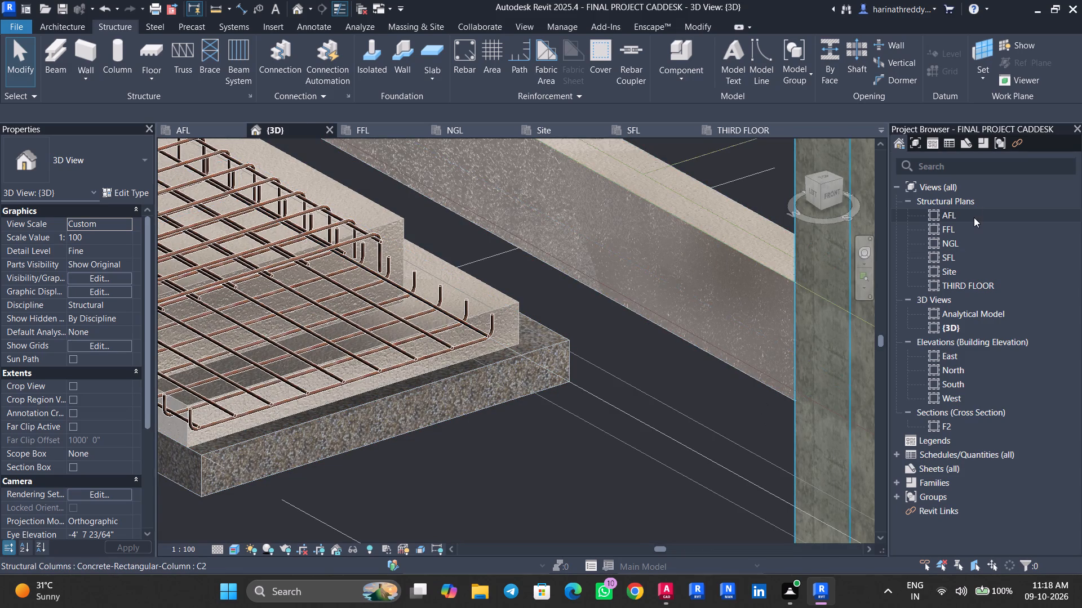
In the AFL plan, create a cross section through the footing at grid C/1, with its far clip offset reduced to about 3' 1".
{"action": "double_click", "coordinate": [974, 217]}
{"action": "scroll", "coordinate": [403, 385], "scroll_direction": "down", "scroll_amount": 12}
{"action": "middle_click_drag", "start_coordinate": [396, 414], "coordinate": [464, 184]}
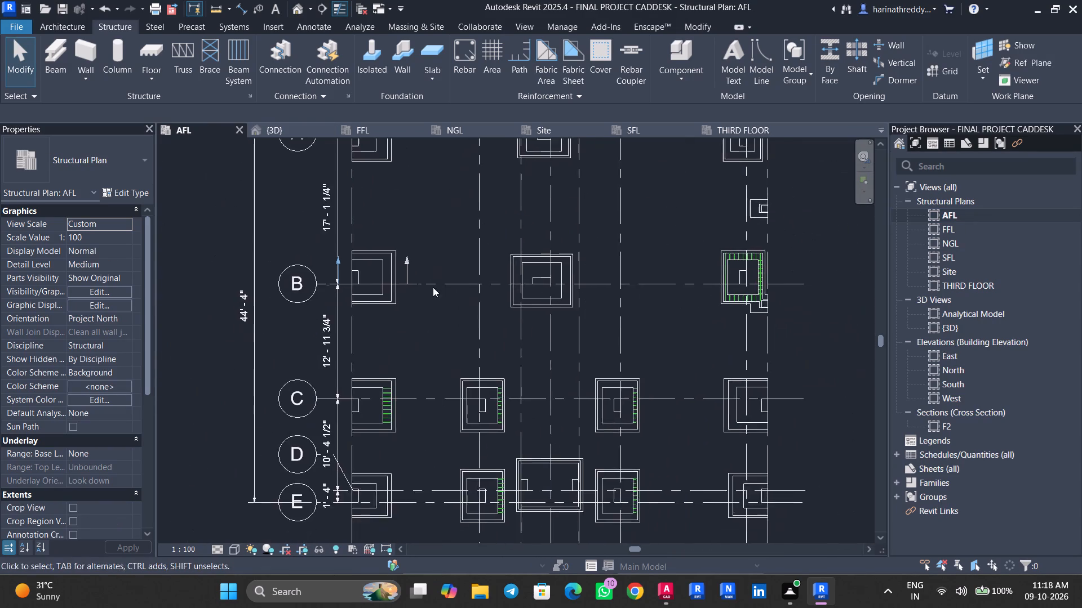
{"action": "middle_click_drag", "start_coordinate": [428, 294], "coordinate": [451, 230]}
{"action": "scroll", "coordinate": [373, 330], "scroll_direction": "up", "scroll_amount": 1}
{"action": "scroll", "coordinate": [373, 330], "scroll_direction": "down", "scroll_amount": 1}
{"action": "scroll", "coordinate": [374, 331], "scroll_direction": "up", "scroll_amount": 1}
{"action": "scroll", "coordinate": [374, 331], "scroll_direction": "down", "scroll_amount": 1}
{"action": "scroll", "coordinate": [374, 331], "scroll_direction": "up", "scroll_amount": 2}
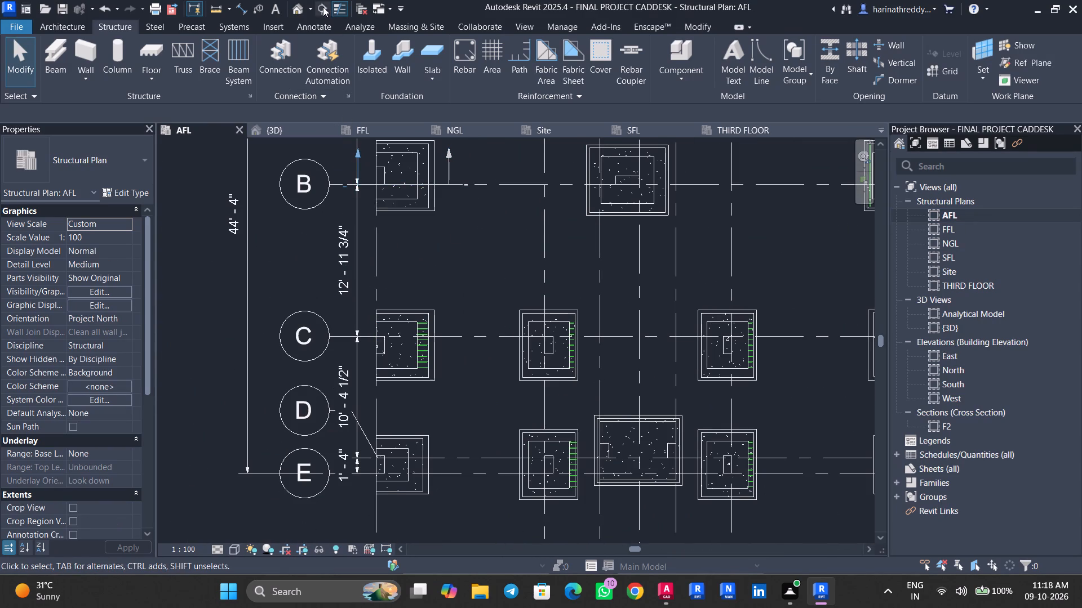
{"action": "left_click", "coordinate": [323, 7]}
{"action": "scroll", "coordinate": [367, 357], "scroll_direction": "up", "scroll_amount": 4}
{"action": "left_click", "coordinate": [361, 339]}
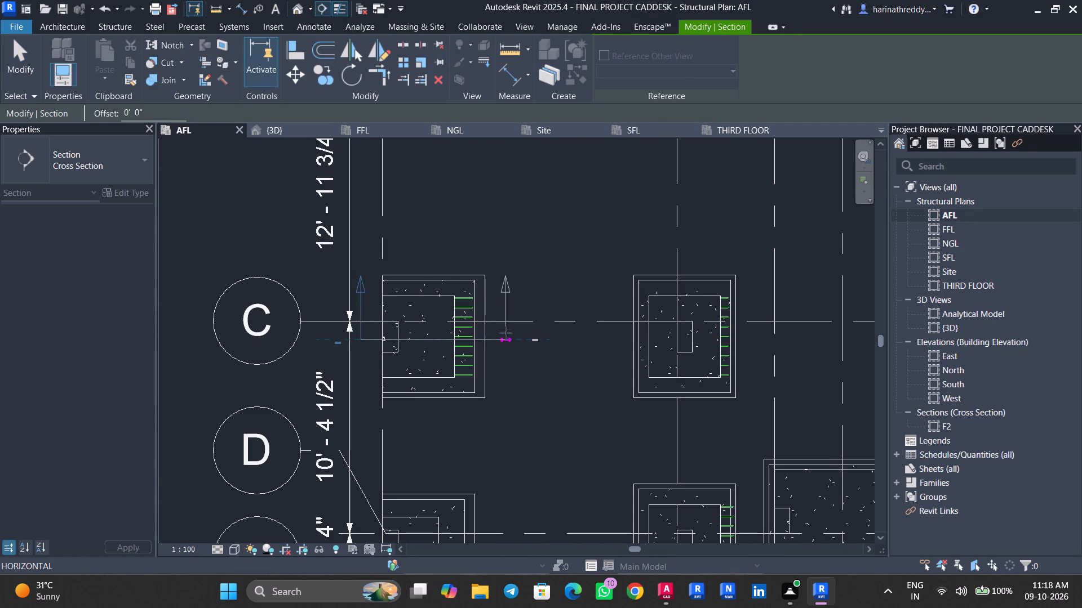
{"action": "left_click", "coordinate": [505, 333]}
{"action": "key", "text": "Escape"}
{"action": "left_click", "coordinate": [502, 338]}
{"action": "left_click_drag", "start_coordinate": [430, 182], "coordinate": [433, 216]}
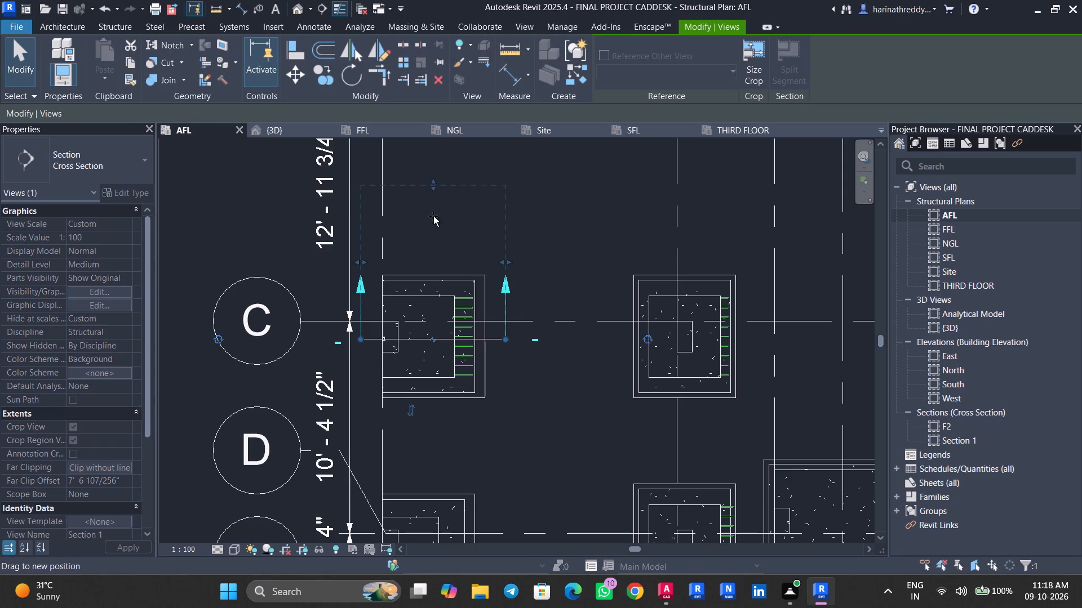
{"action": "left_click_drag", "start_coordinate": [433, 216], "coordinate": [436, 272]}
In the new section's view, pull in the shape 21 H12 bar set's overhanging leg to fit within F2 TOP, making length B 995 mm.
{"action": "right_click", "coordinate": [436, 272]}
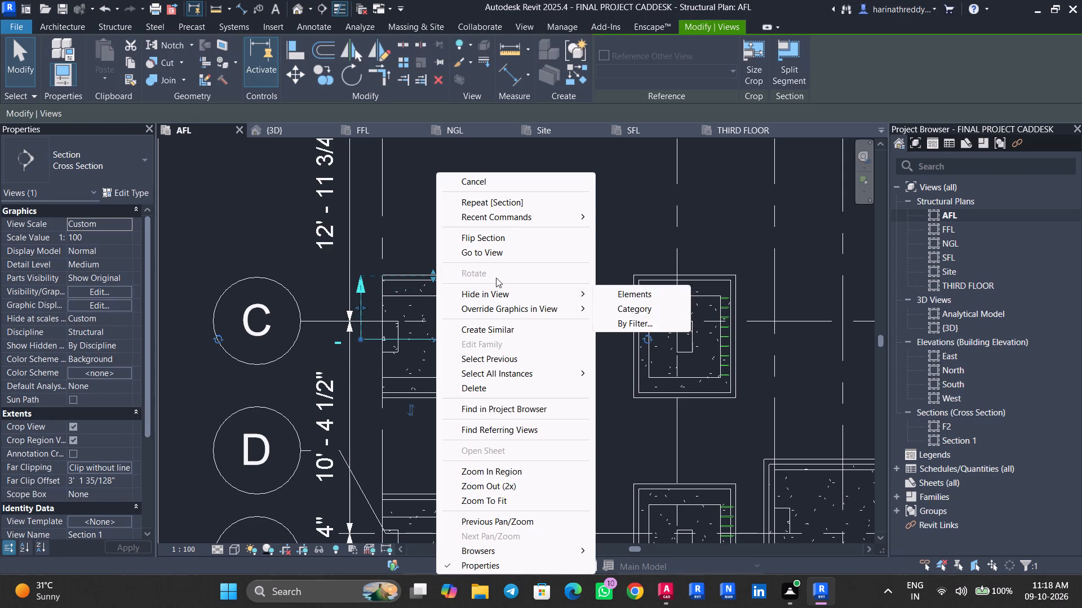
{"action": "left_click", "coordinate": [495, 254]}
{"action": "scroll", "coordinate": [515, 437], "scroll_direction": "down", "scroll_amount": 1}
{"action": "scroll", "coordinate": [515, 437], "scroll_direction": "up", "scroll_amount": 1}
{"action": "scroll", "coordinate": [515, 437], "scroll_direction": "down", "scroll_amount": 1}
{"action": "scroll", "coordinate": [516, 439], "scroll_direction": "up", "scroll_amount": 1}
{"action": "scroll", "coordinate": [516, 439], "scroll_direction": "down", "scroll_amount": 1}
{"action": "scroll", "coordinate": [516, 439], "scroll_direction": "up", "scroll_amount": 4}
{"action": "scroll", "coordinate": [516, 439], "scroll_direction": "down", "scroll_amount": 1}
{"action": "scroll", "coordinate": [516, 439], "scroll_direction": "up", "scroll_amount": 6}
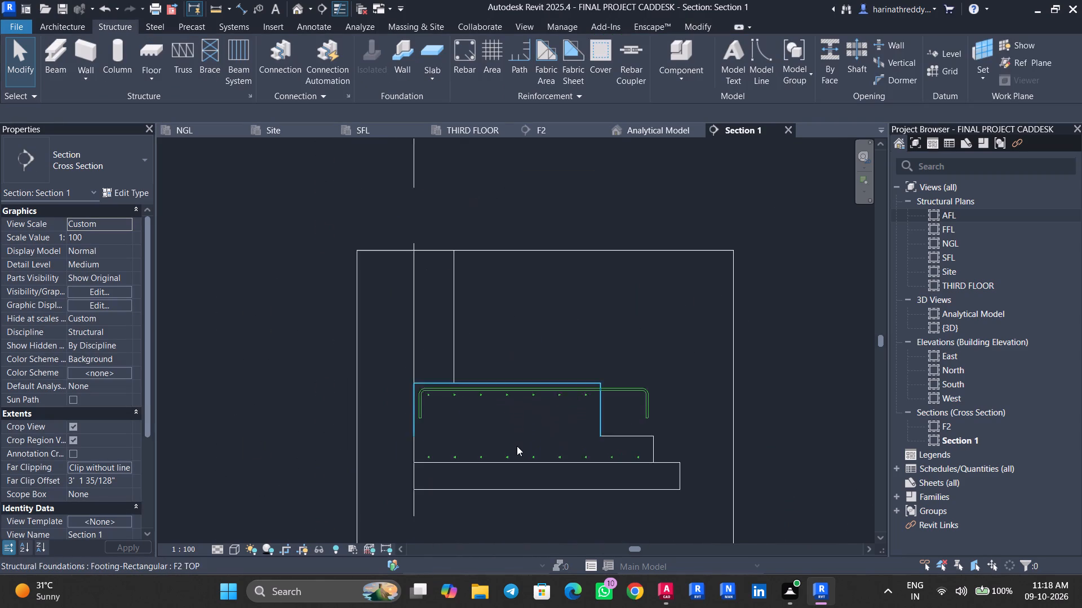
{"action": "scroll", "coordinate": [517, 446], "scroll_direction": "up", "scroll_amount": 4}
{"action": "left_click", "coordinate": [734, 350]}
{"action": "scroll", "coordinate": [737, 359], "scroll_direction": "up", "scroll_amount": 6}
{"action": "middle_click_drag", "start_coordinate": [734, 382], "coordinate": [775, 345]}
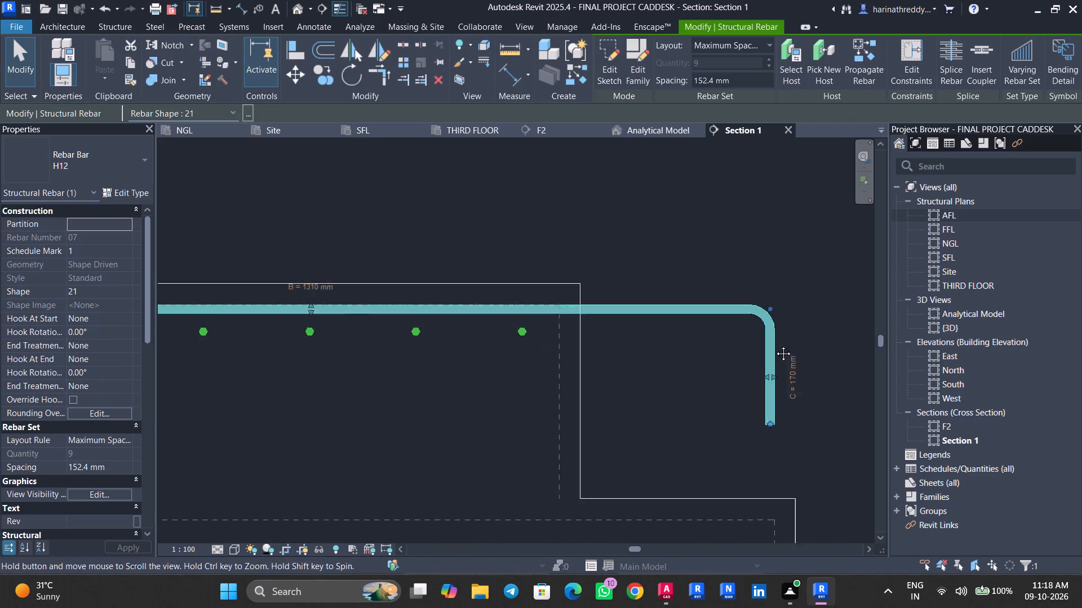
{"action": "middle_click_drag", "start_coordinate": [775, 345], "coordinate": [794, 331]}
{"action": "left_click_drag", "start_coordinate": [812, 344], "coordinate": [595, 356]}
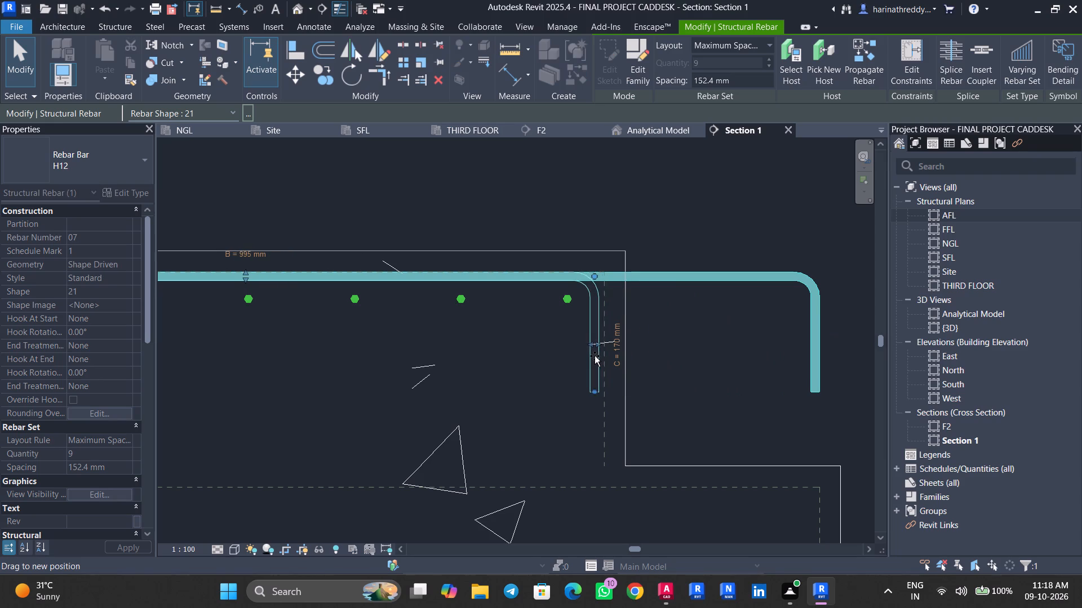
{"action": "left_click_drag", "start_coordinate": [595, 356], "coordinate": [593, 356]}
{"action": "key", "text": "Escape"}
{"action": "scroll", "coordinate": [623, 364], "scroll_direction": "down", "scroll_amount": 10}
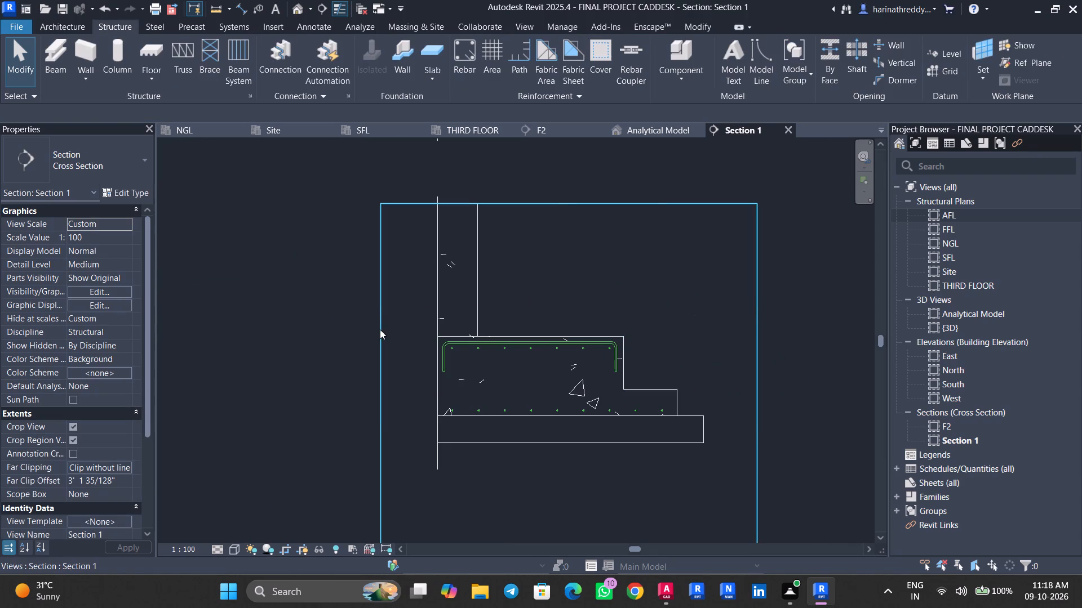
Check how both ends of the shape 21 H12 bar set fit within the F2 TOP cover.
{"action": "left_click", "coordinate": [380, 329]}
{"action": "scroll", "coordinate": [475, 381], "scroll_direction": "up", "scroll_amount": 5}
{"action": "key", "text": "Escape"}
{"action": "key", "text": "Escape"}
{"action": "left_click", "coordinate": [418, 342]}
{"action": "scroll", "coordinate": [496, 296], "scroll_direction": "up", "scroll_amount": 2}
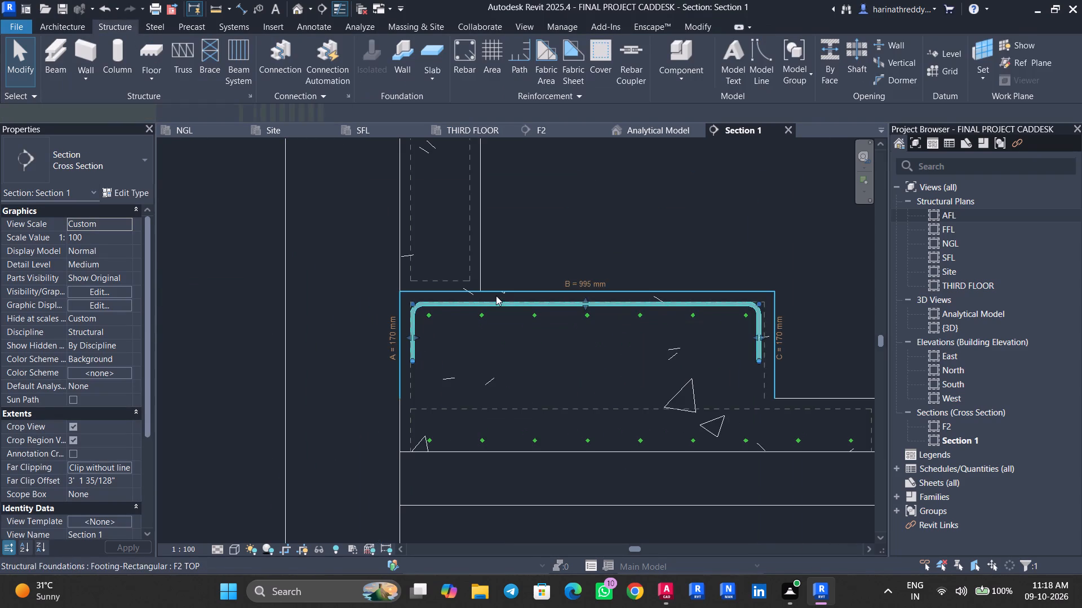
{"action": "scroll", "coordinate": [496, 296], "scroll_direction": "up", "scroll_amount": 7}
{"action": "scroll", "coordinate": [558, 316], "scroll_direction": "down", "scroll_amount": 1}
{"action": "key", "text": "Escape"}
Nudge the straight shape 00 H12 bar set in F2 TOP upward toward the underside of the shape 21 bars.
{"action": "left_click", "coordinate": [586, 343]}
{"action": "scroll", "coordinate": [586, 346], "scroll_direction": "up", "scroll_amount": 4}
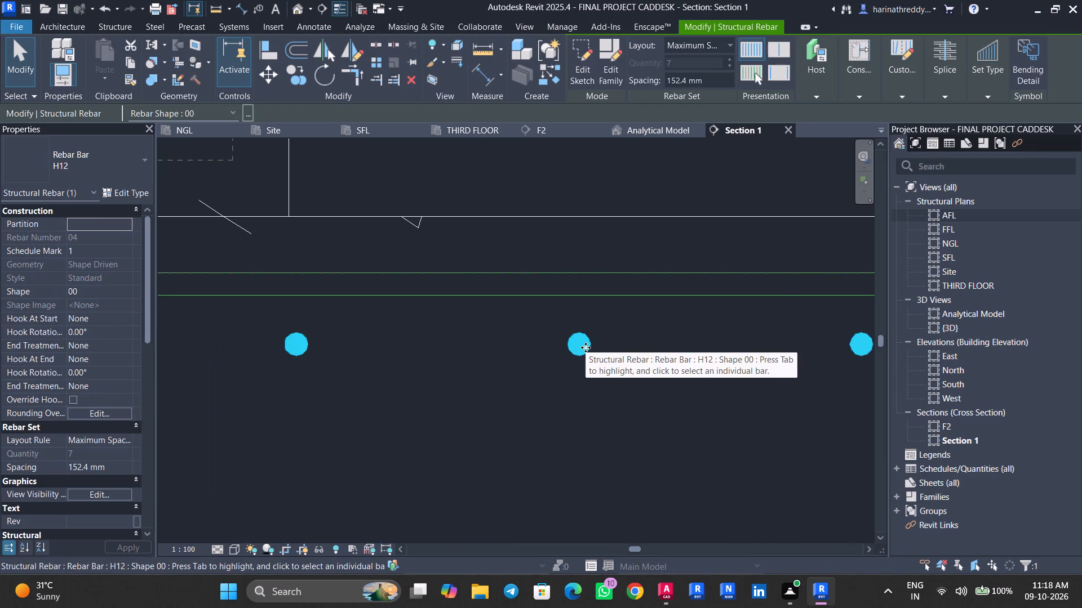
{"action": "key", "text": "Up"}
{"action": "key", "text": "Up"}
{"action": "key", "text": "Up"}
{"action": "key", "text": "Up"}
{"action": "key", "text": "Up"}
{"action": "key", "text": "Up"}
{"action": "key", "text": "Up"}
{"action": "key", "text": "Up"}
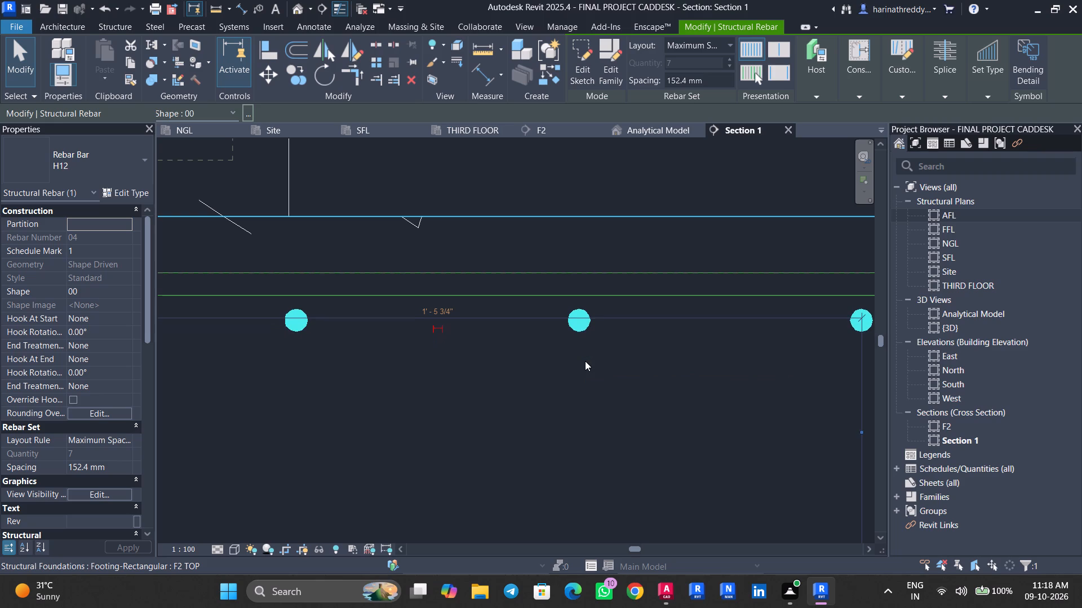
{"action": "key", "text": "Up"}
{"action": "key", "text": "Up"}
{"action": "key", "text": "Up"}
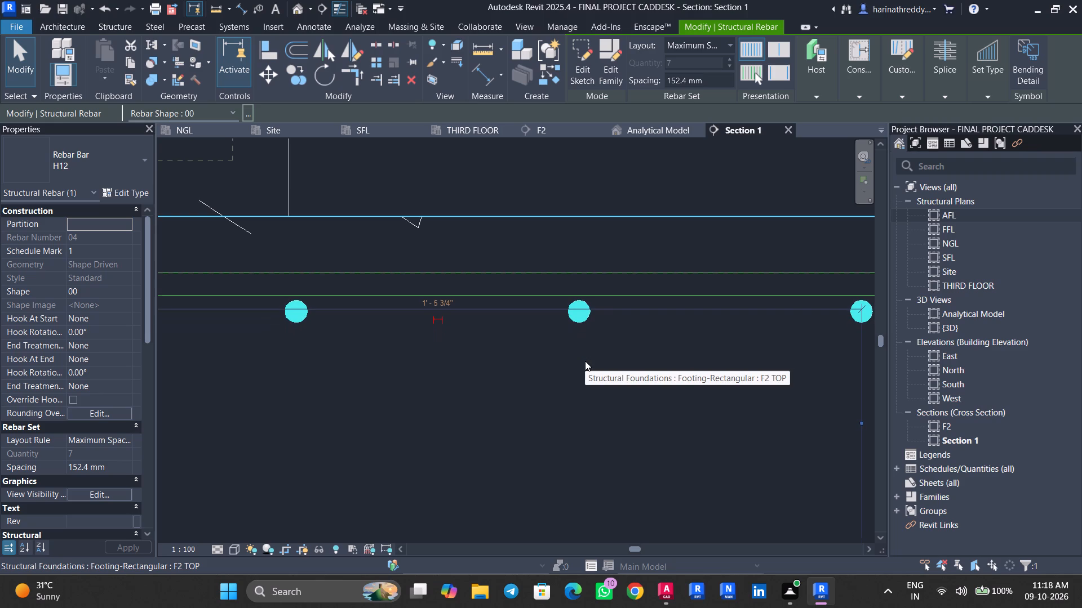
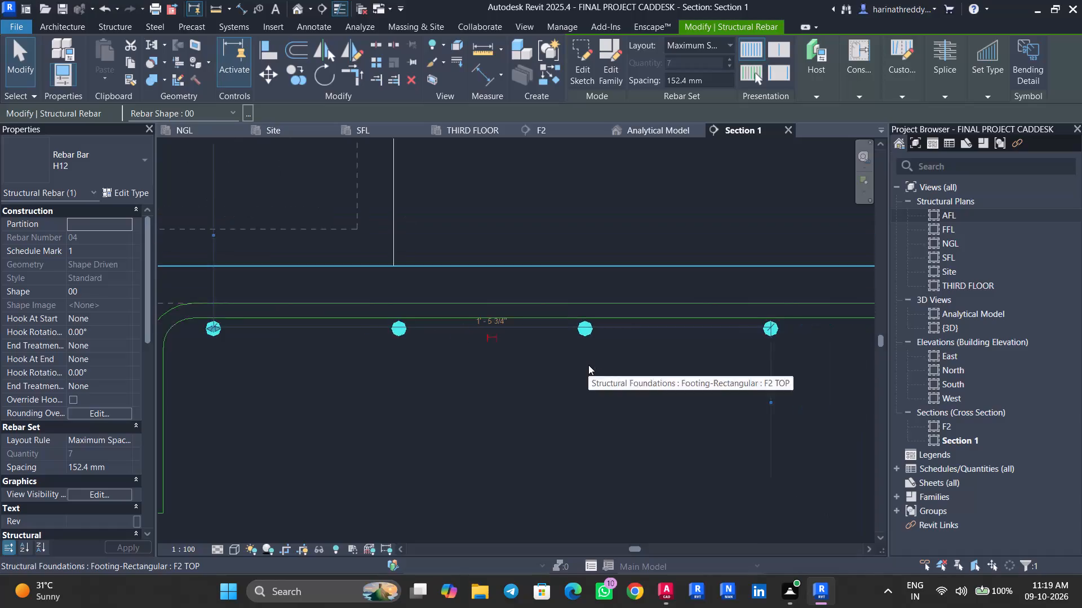
Stretch the straight shape 00 H12 bar set in F2 TOP toward the shape 21 bars' bend on the column side.
{"action": "middle_click_drag", "start_coordinate": [589, 392], "coordinate": [538, 301]}
{"action": "scroll", "coordinate": [534, 322], "scroll_direction": "down", "scroll_amount": 5}
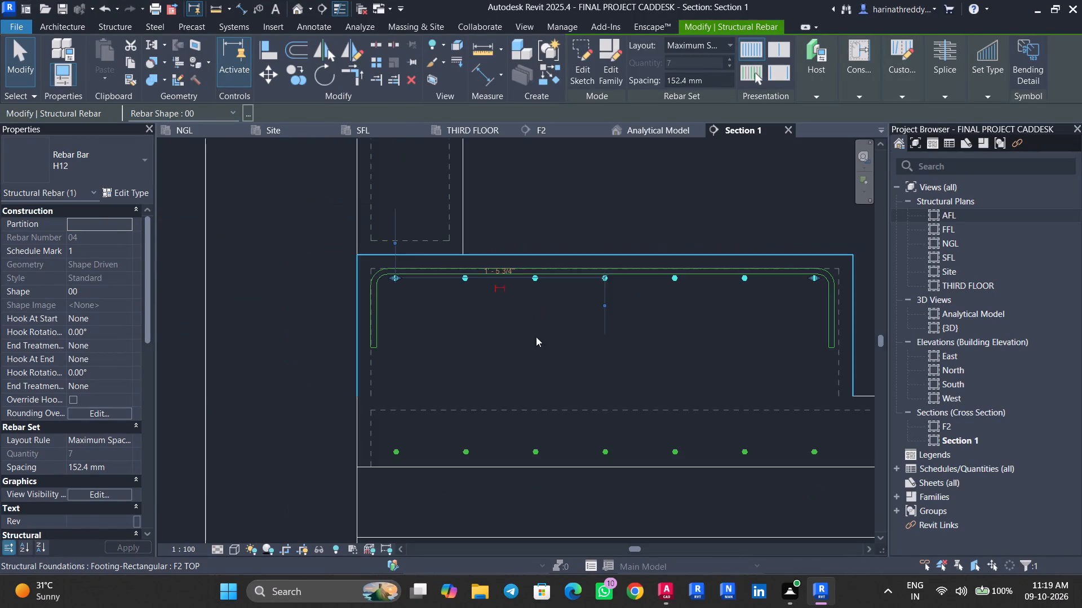
{"action": "middle_click_drag", "start_coordinate": [580, 349], "coordinate": [481, 328]}
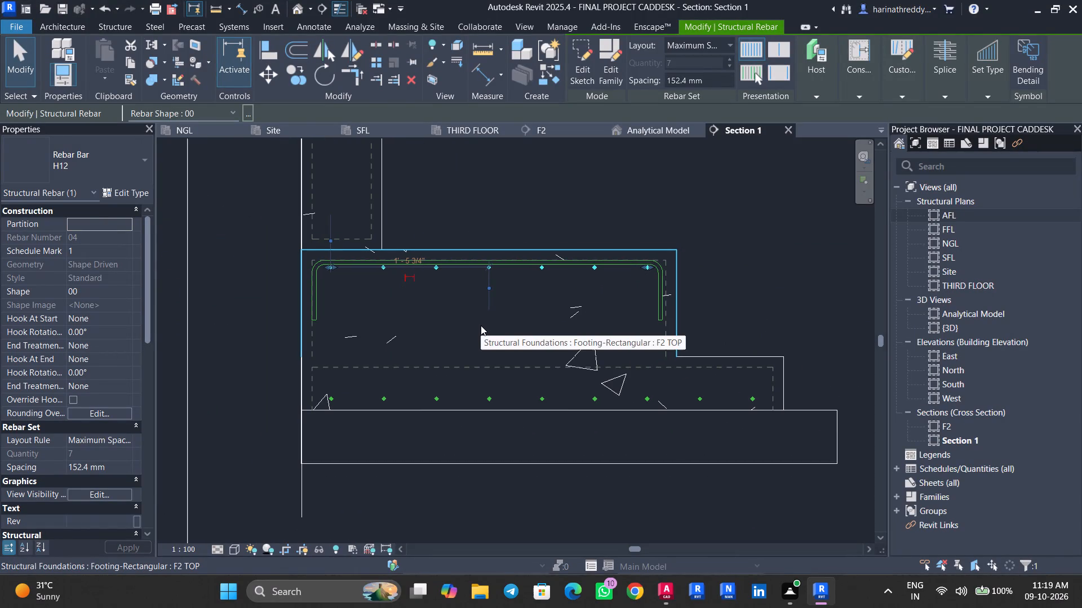
{"action": "scroll", "coordinate": [342, 278], "scroll_direction": "up", "scroll_amount": 8}
{"action": "middle_click_drag", "start_coordinate": [315, 275], "coordinate": [349, 329]}
{"action": "scroll", "coordinate": [345, 306], "scroll_direction": "up", "scroll_amount": 1}
{"action": "scroll", "coordinate": [345, 306], "scroll_direction": "down", "scroll_amount": 1}
{"action": "scroll", "coordinate": [345, 306], "scroll_direction": "up", "scroll_amount": 1}
{"action": "scroll", "coordinate": [345, 306], "scroll_direction": "down", "scroll_amount": 1}
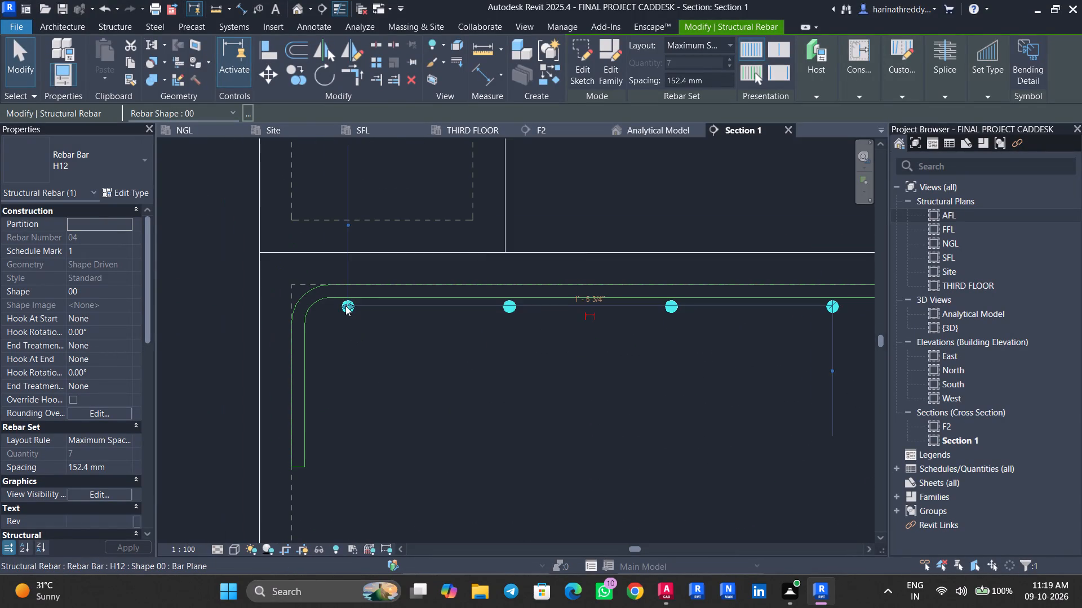
{"action": "scroll", "coordinate": [347, 311], "scroll_direction": "up", "scroll_amount": 2}
{"action": "left_click", "coordinate": [286, 383]}
{"action": "middle_click_drag", "start_coordinate": [306, 378], "coordinate": [305, 345]}
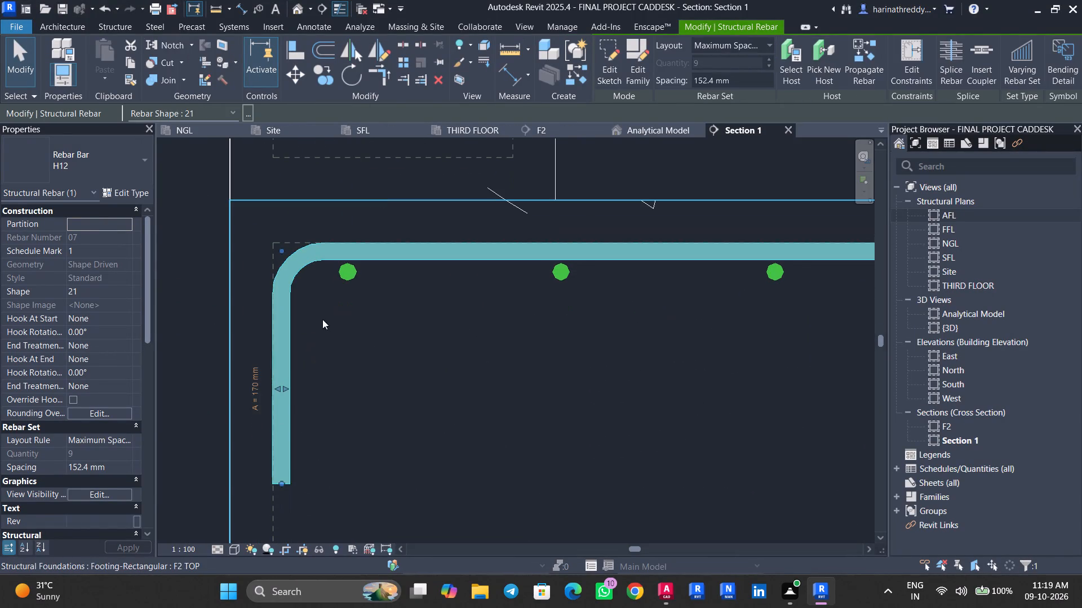
{"action": "key", "text": "Escape"}
{"action": "left_click", "coordinate": [353, 276]}
{"action": "scroll", "coordinate": [322, 277], "scroll_direction": "up", "scroll_amount": 14}
{"action": "middle_click_drag", "start_coordinate": [343, 309], "coordinate": [529, 301]}
{"action": "scroll", "coordinate": [501, 302], "scroll_direction": "down", "scroll_amount": 3}
{"action": "left_click_drag", "start_coordinate": [465, 266], "coordinate": [300, 270]}
{"action": "key", "text": "Escape"}
Nudge the straight shape 00 H12 bar set in F2 TOP up against the underside of the shape 21 bars.
{"action": "scroll", "coordinate": [409, 274], "scroll_direction": "down", "scroll_amount": 8}
{"action": "middle_click_drag", "start_coordinate": [563, 289], "coordinate": [241, 332]}
{"action": "scroll", "coordinate": [394, 281], "scroll_direction": "up", "scroll_amount": 4}
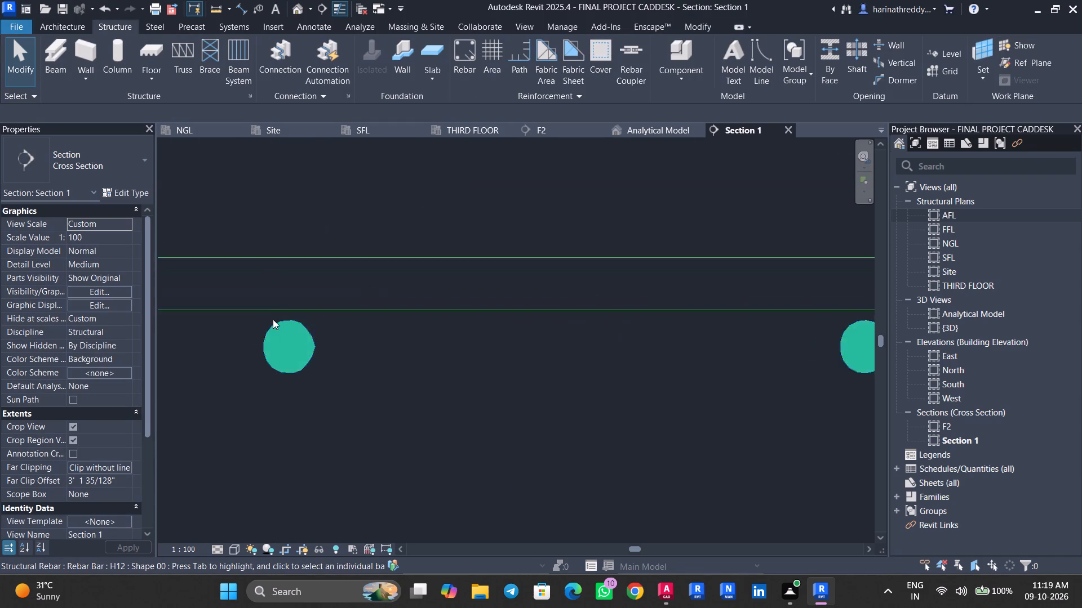
{"action": "scroll", "coordinate": [273, 319], "scroll_direction": "up", "scroll_amount": 3}
{"action": "left_click", "coordinate": [273, 360]}
{"action": "key", "text": "Up"}
{"action": "key", "text": "Up"}
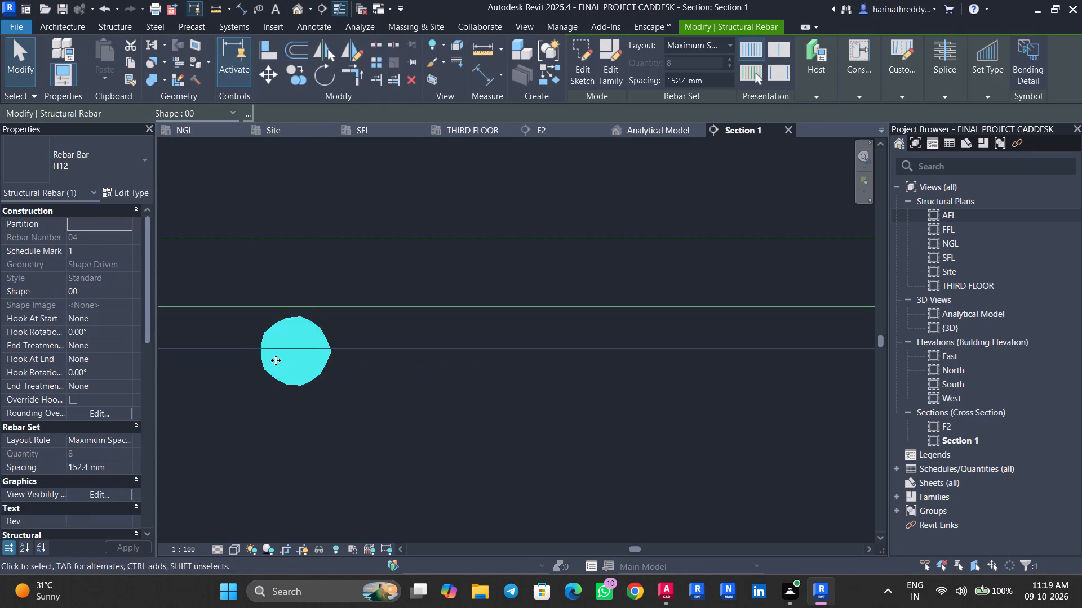
{"action": "key", "text": "Up"}
{"action": "key", "text": "Up"}
{"action": "key", "text": "Up"}
{"action": "key", "text": "Up"}
{"action": "key", "text": "Escape"}
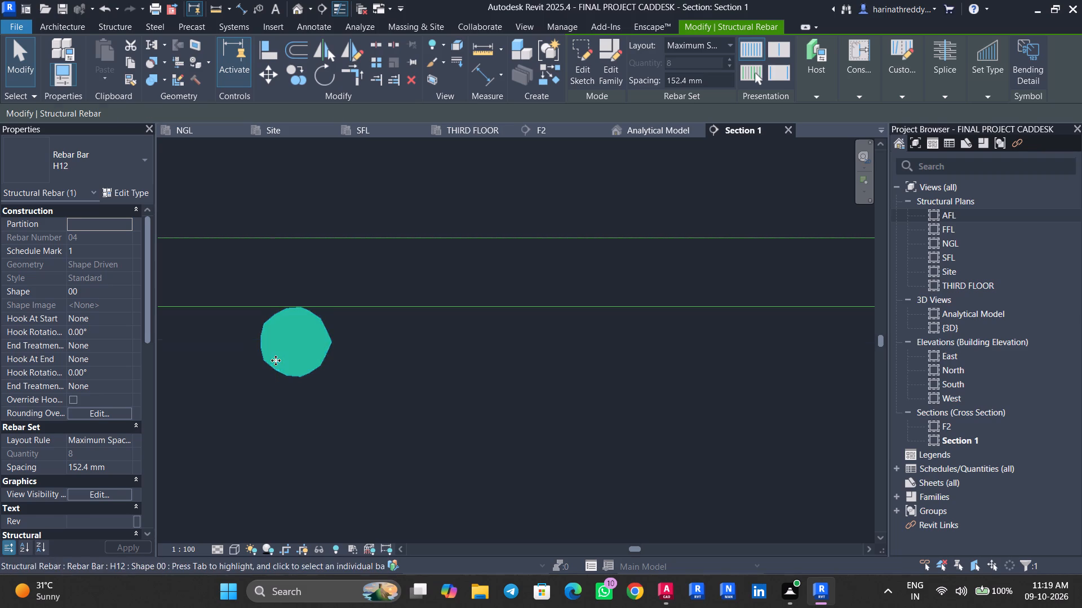
{"action": "key", "text": "Escape"}
{"action": "scroll", "coordinate": [330, 370], "scroll_direction": "up", "scroll_amount": 1}
{"action": "scroll", "coordinate": [331, 372], "scroll_direction": "down", "scroll_amount": 8}
{"action": "scroll", "coordinate": [340, 377], "scroll_direction": "up", "scroll_amount": 1}
{"action": "scroll", "coordinate": [340, 377], "scroll_direction": "down", "scroll_amount": 4}
Stretch the opposite end of F2 TOP's straight H12 bar set to the shape 21 bars' bend near the stepped edge.
{"action": "middle_click_drag", "start_coordinate": [734, 406], "coordinate": [249, 397]}
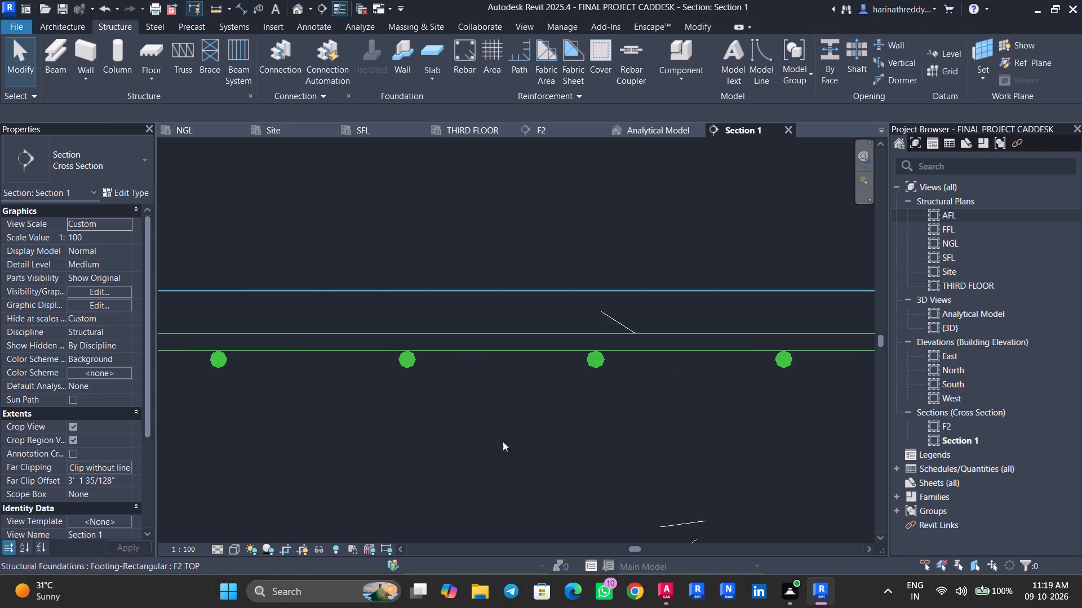
{"action": "middle_click_drag", "start_coordinate": [677, 435], "coordinate": [281, 439]}
{"action": "scroll", "coordinate": [578, 432], "scroll_direction": "up", "scroll_amount": 1}
{"action": "left_click", "coordinate": [587, 351]}
{"action": "scroll", "coordinate": [580, 361], "scroll_direction": "up", "scroll_amount": 9}
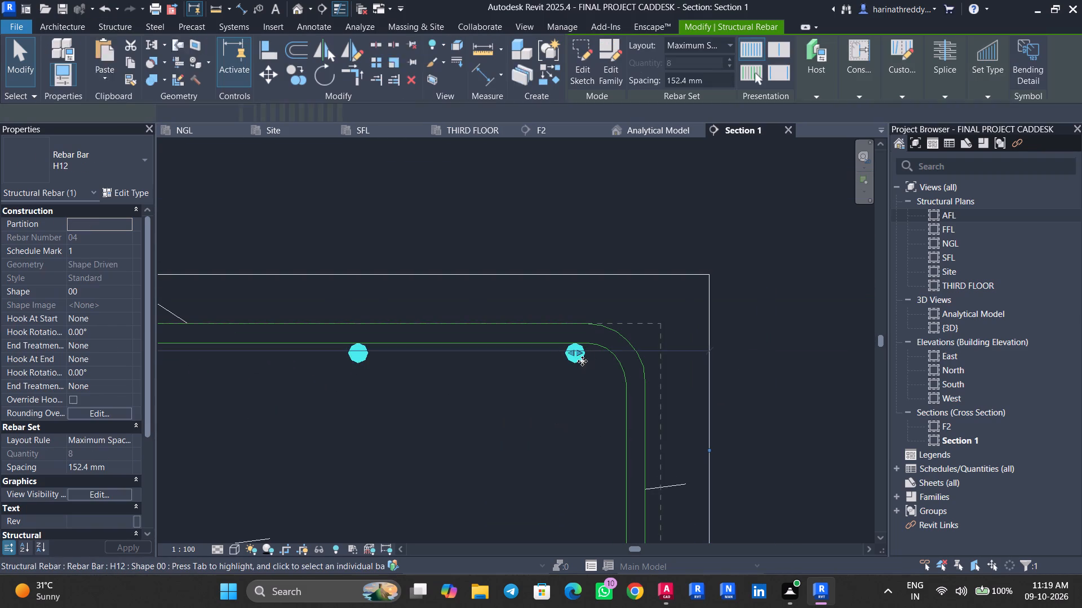
{"action": "scroll", "coordinate": [588, 348], "scroll_direction": "up", "scroll_amount": 3}
{"action": "left_click_drag", "start_coordinate": [552, 319], "coordinate": [657, 325]}
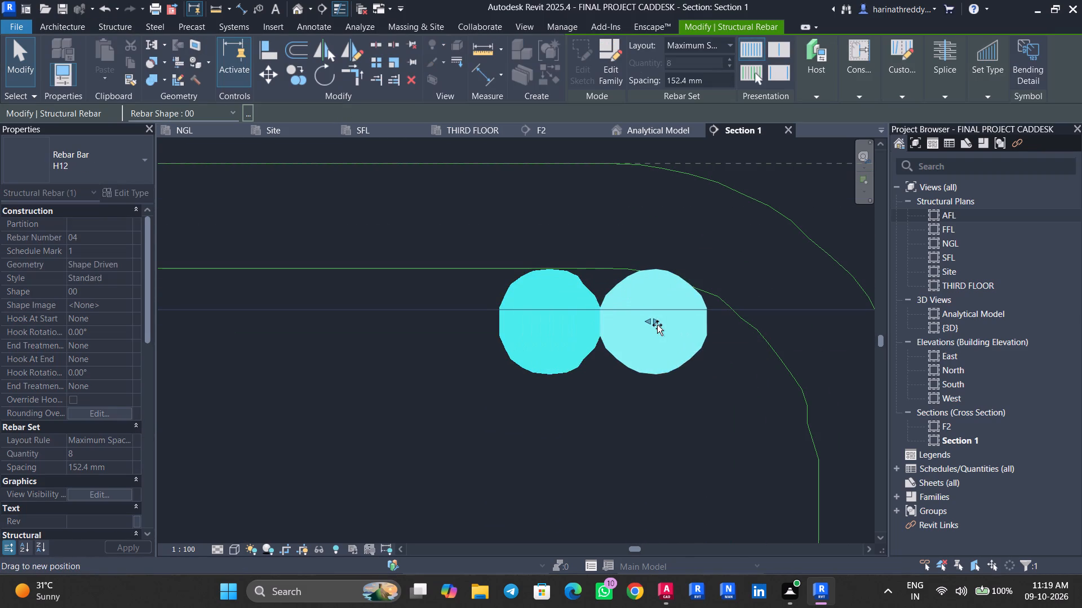
{"action": "left_click_drag", "start_coordinate": [657, 325], "coordinate": [658, 325]}
{"action": "key", "text": "Escape"}
Set leg length A of the shape 21 H12 bar set in F2 TOP to 150 mm.
{"action": "scroll", "coordinate": [613, 358], "scroll_direction": "down", "scroll_amount": 7}
{"action": "scroll", "coordinate": [613, 358], "scroll_direction": "up", "scroll_amount": 1}
{"action": "scroll", "coordinate": [613, 358], "scroll_direction": "down", "scroll_amount": 13}
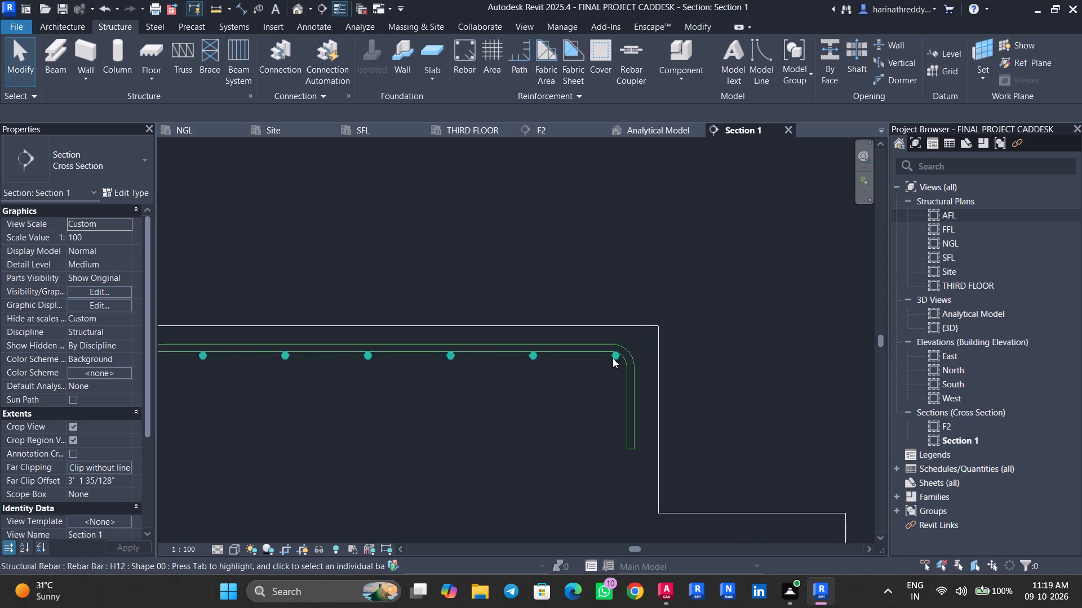
{"action": "scroll", "coordinate": [613, 358], "scroll_direction": "down", "scroll_amount": 4}
{"action": "scroll", "coordinate": [613, 358], "scroll_direction": "up", "scroll_amount": 1}
{"action": "scroll", "coordinate": [613, 358], "scroll_direction": "down", "scroll_amount": 2}
{"action": "middle_click_drag", "start_coordinate": [586, 409], "coordinate": [607, 373]}
{"action": "left_click", "coordinate": [348, 355]}
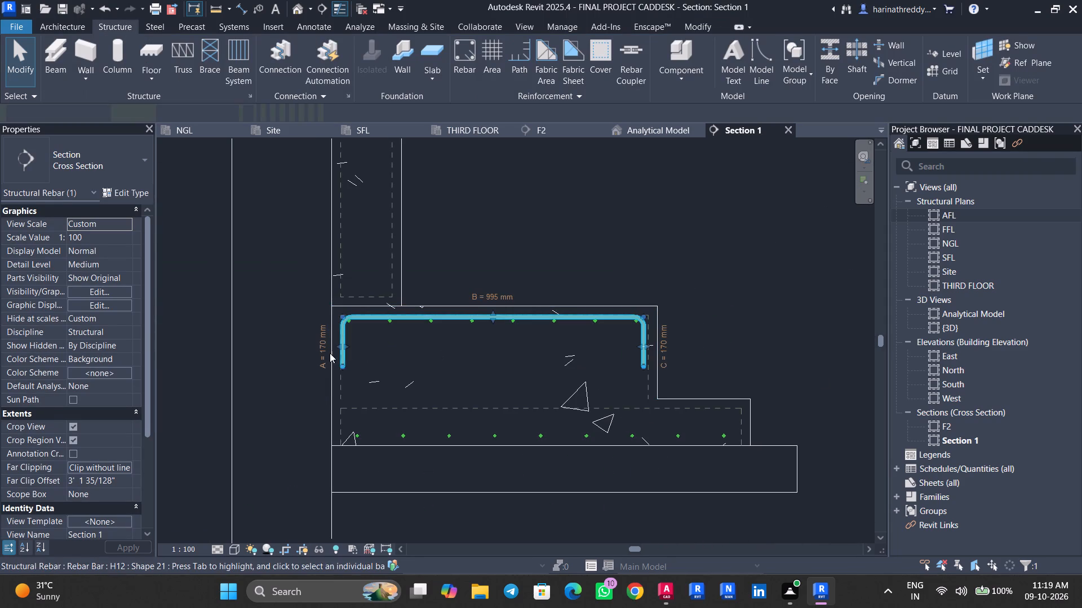
{"action": "scroll", "coordinate": [326, 353], "scroll_direction": "up", "scroll_amount": 8}
{"action": "left_click", "coordinate": [353, 345]}
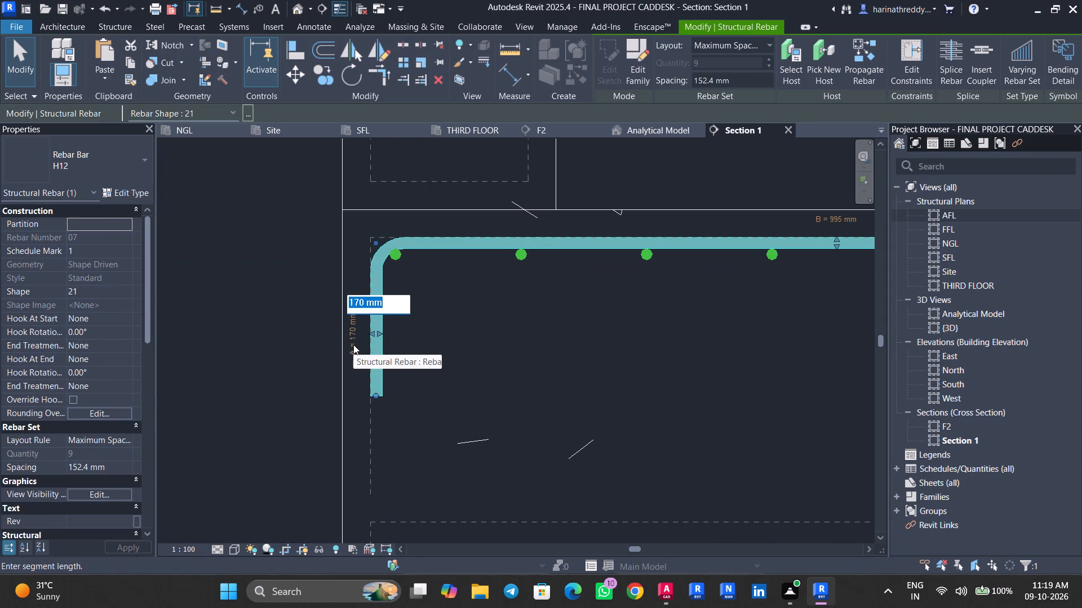
{"action": "type", "text": "510"}
{"action": "key", "text": "Return"}
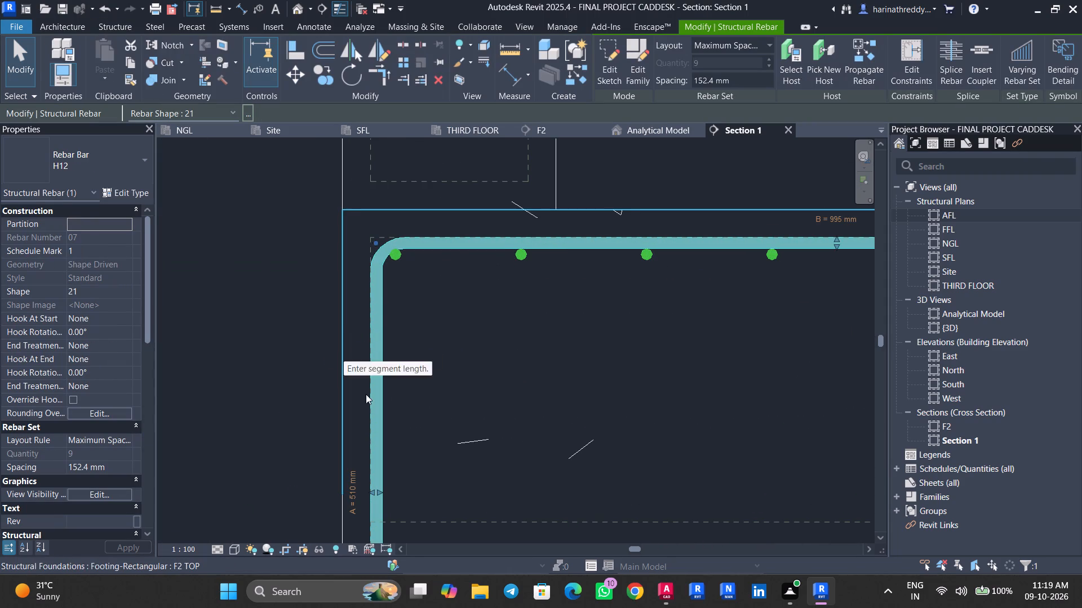
{"action": "left_click", "coordinate": [352, 486]}
{"action": "type", "text": "1503"}
{"action": "key", "text": "Return"}
{"action": "scroll", "coordinate": [369, 458], "scroll_direction": "down", "scroll_amount": 10}
{"action": "middle_click_drag", "start_coordinate": [375, 451], "coordinate": [471, 307]}
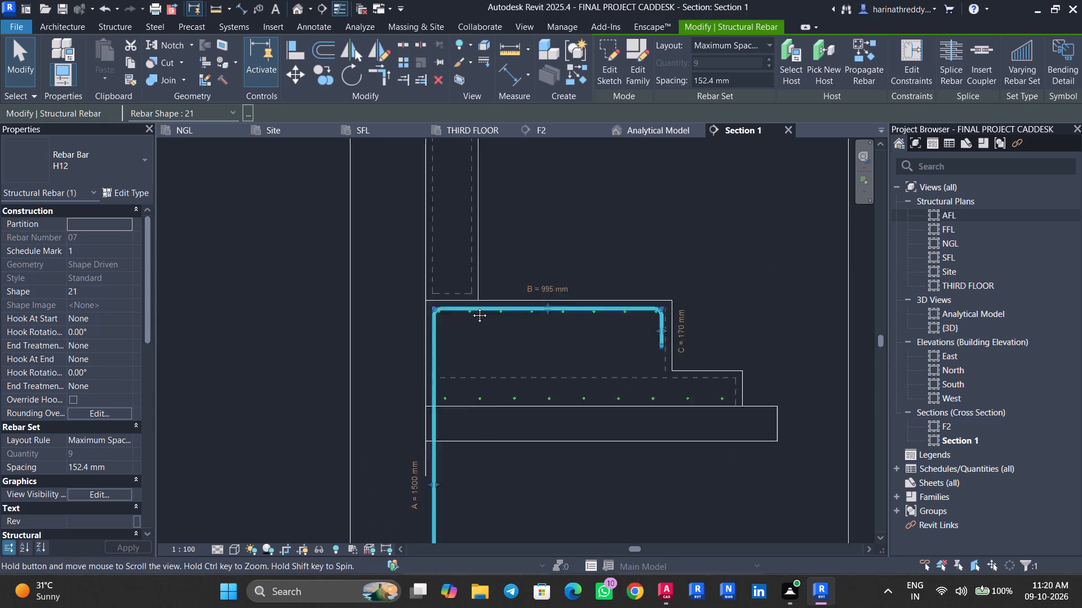
{"action": "middle_click_drag", "start_coordinate": [471, 307], "coordinate": [473, 302]}
{"action": "left_click", "coordinate": [453, 441]}
{"action": "type", "text": "150"}
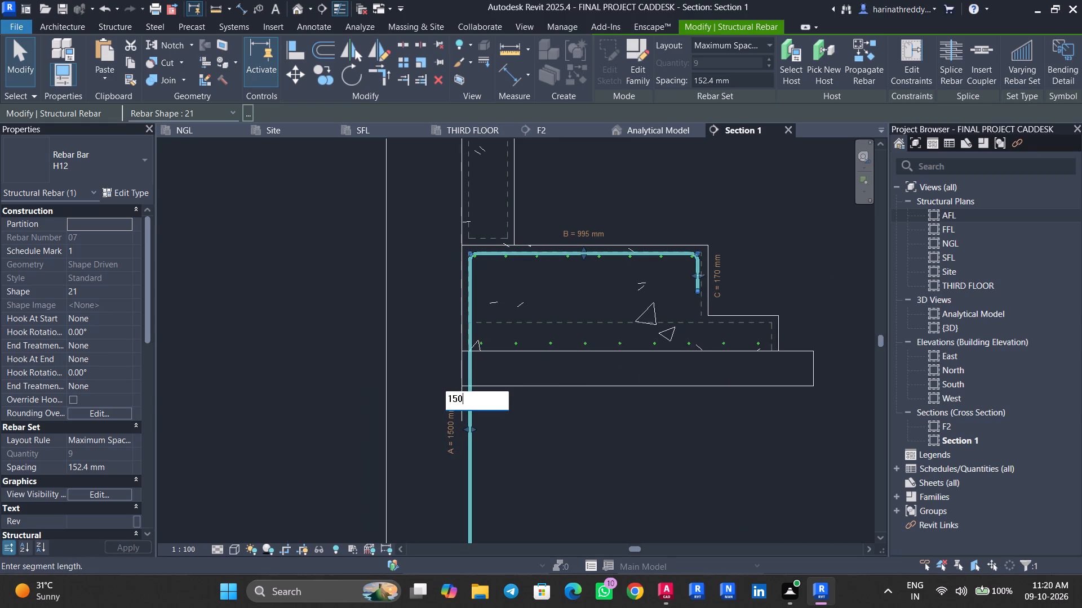
{"action": "key", "text": "Return"}
{"action": "key", "text": "Escape"}
{"action": "key", "text": "Escape"}
Set leg length C of the shape 21 H12 bar set in F2 TOP to 150 mm.
{"action": "left_click", "coordinate": [697, 279]}
{"action": "scroll", "coordinate": [715, 276], "scroll_direction": "up", "scroll_amount": 1}
{"action": "scroll", "coordinate": [715, 276], "scroll_direction": "down", "scroll_amount": 1}
{"action": "scroll", "coordinate": [716, 276], "scroll_direction": "up", "scroll_amount": 3}
{"action": "left_click", "coordinate": [709, 273]}
{"action": "type", "text": "150"}
{"action": "key", "text": "Return"}
{"action": "key", "text": "Escape"}
Create a similar shape 21 H12 bar set from the F2 TOP bars and place it in the lower F2 footing.
{"action": "left_click", "coordinate": [684, 264]}
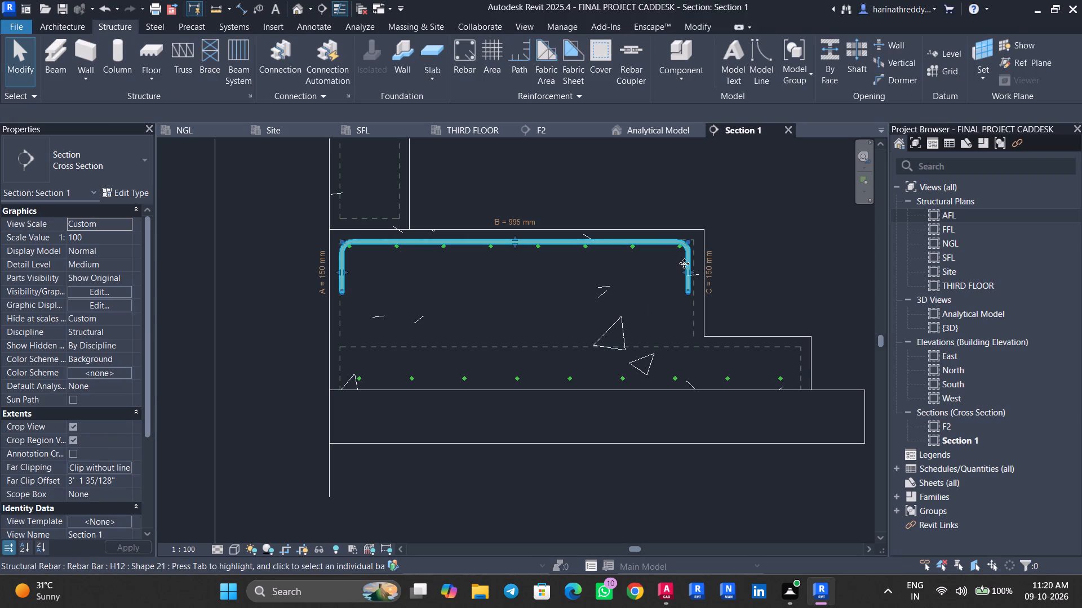
{"action": "type", "text": "CS"}
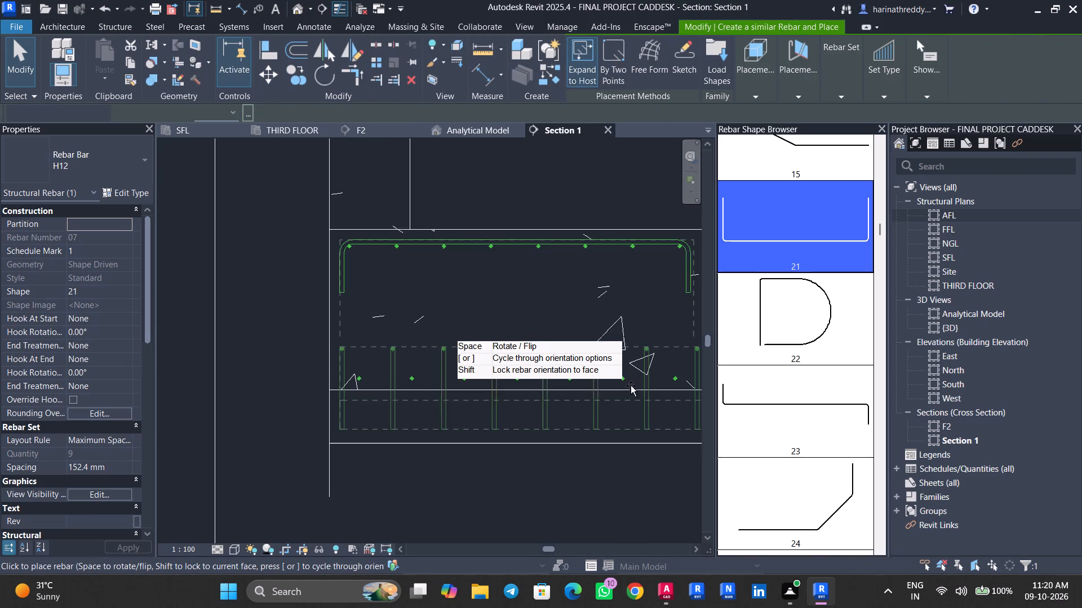
{"action": "left_click", "coordinate": [806, 74]}
{"action": "left_click", "coordinate": [801, 123]}
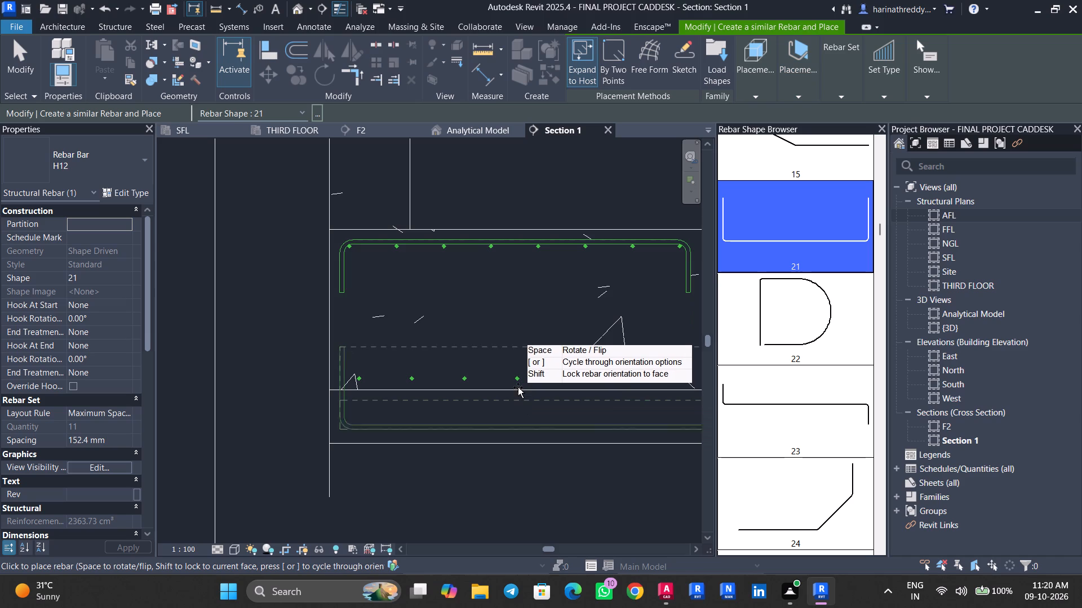
{"action": "left_click", "coordinate": [511, 337]}
{"action": "middle_click_drag", "start_coordinate": [510, 337], "coordinate": [317, 334]}
{"action": "key", "text": "Escape"}
{"action": "key", "text": "Escape"}
Raise the new shape 21 set's horizontal segment from the PCC slab to the base of F2, making legs A and C 420 mm.
{"action": "left_click", "coordinate": [397, 414]}
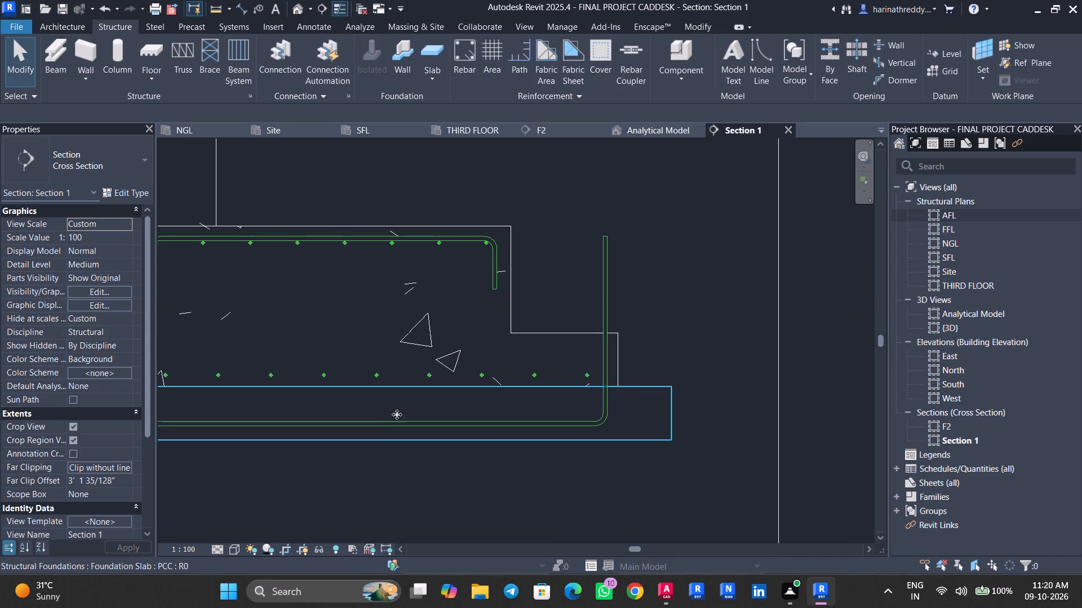
{"action": "middle_click_drag", "start_coordinate": [403, 413], "coordinate": [539, 412]}
{"action": "key", "text": "Escape"}
{"action": "left_click", "coordinate": [577, 348]}
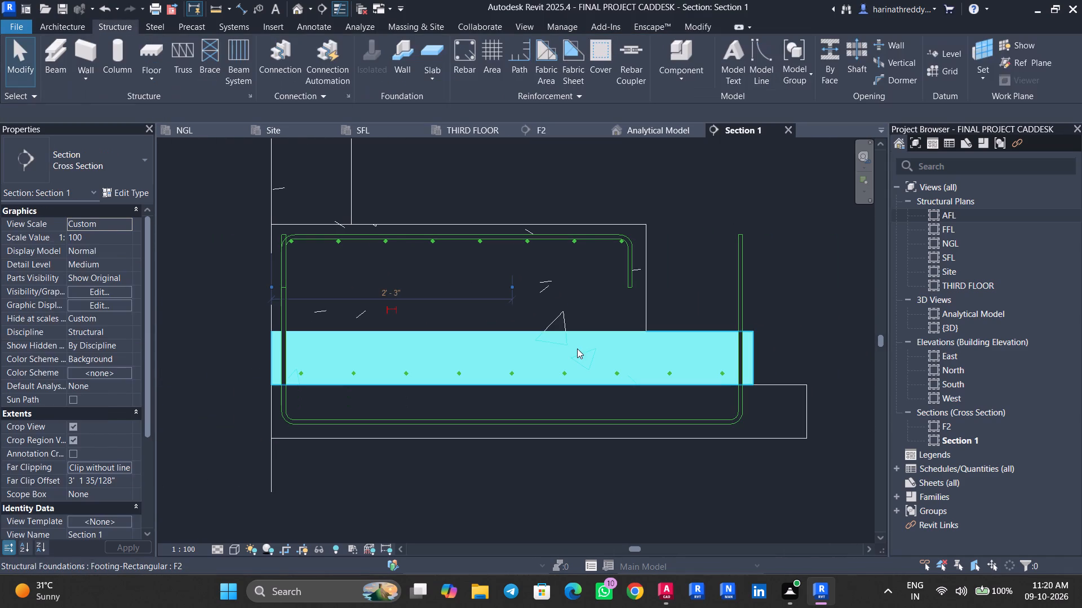
{"action": "key", "text": "Escape"}
{"action": "left_click", "coordinate": [574, 419]}
{"action": "left_click_drag", "start_coordinate": [513, 416], "coordinate": [513, 388]}
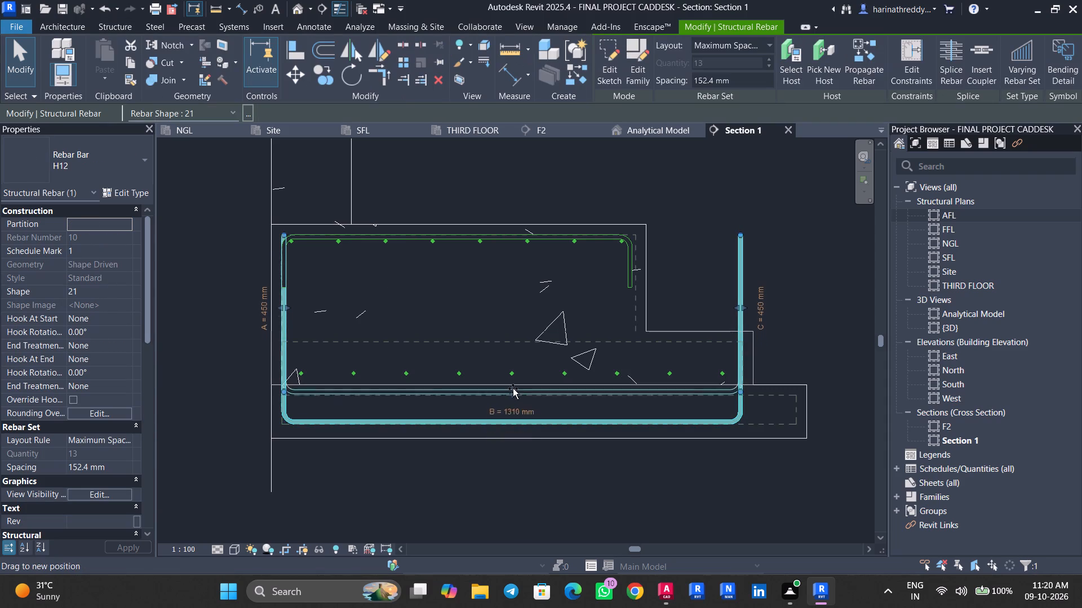
{"action": "left_click_drag", "start_coordinate": [513, 388], "coordinate": [513, 381]}
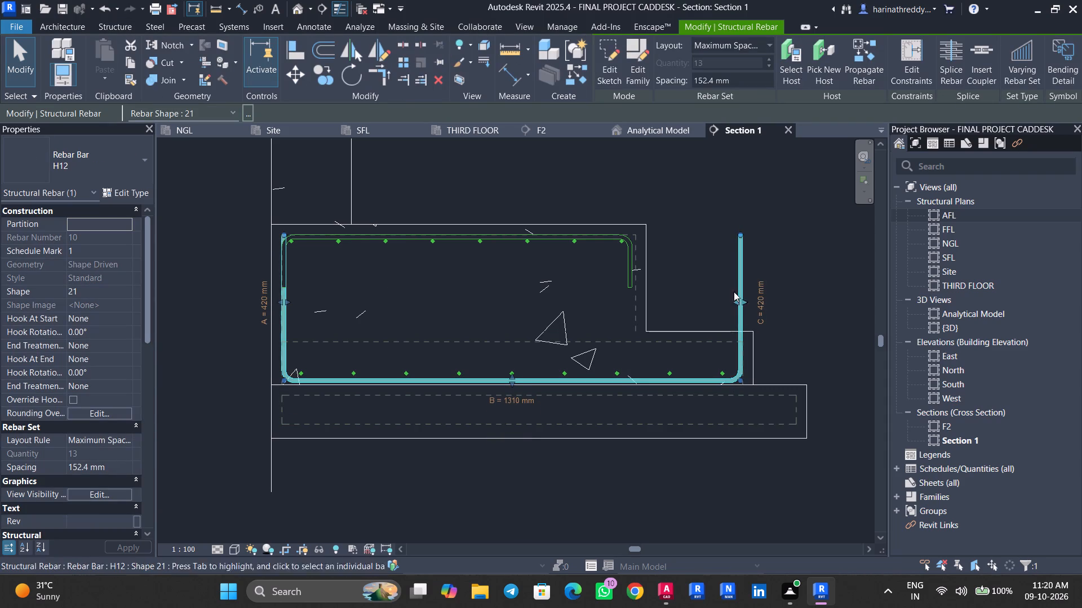
Set leg lengths C and A of the new shape 21 H12 bar set in F2 to 85 mm each.
{"action": "left_click", "coordinate": [765, 304]}
{"action": "type", "text": "150"}
{"action": "key", "text": "Return"}
{"action": "left_click", "coordinate": [766, 345]}
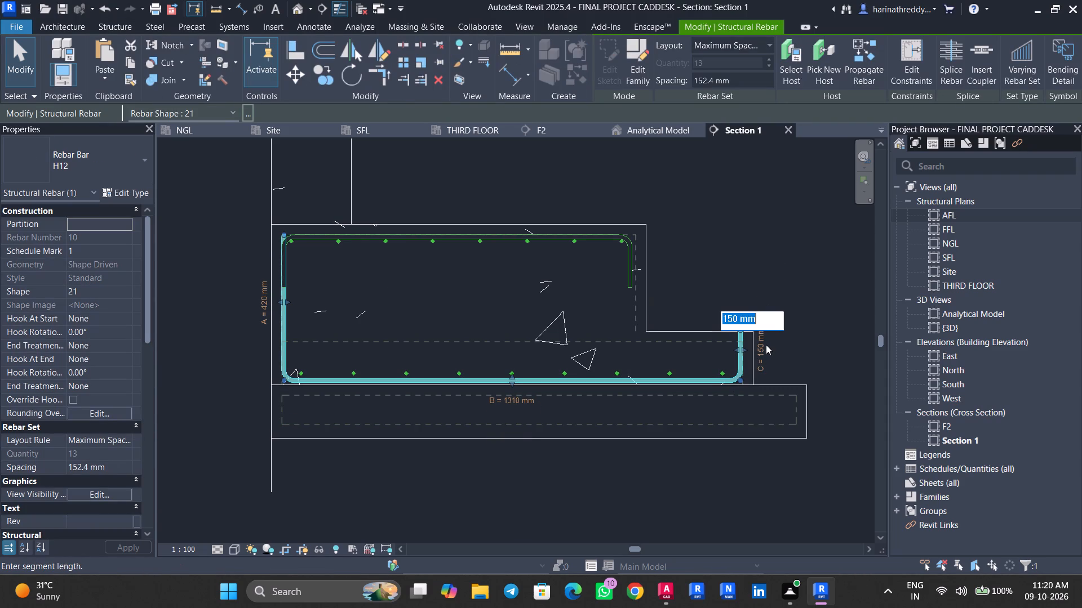
{"action": "key", "text": "1"}
{"action": "key", "text": "BackSpace"}
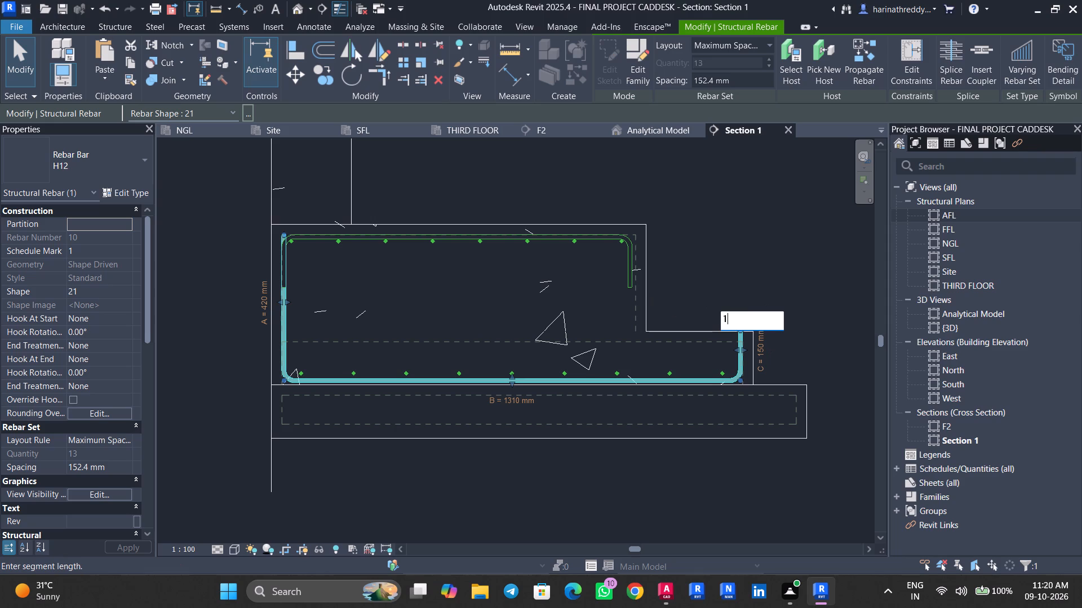
{"action": "type", "text": "85"}
{"action": "key", "text": "Return"}
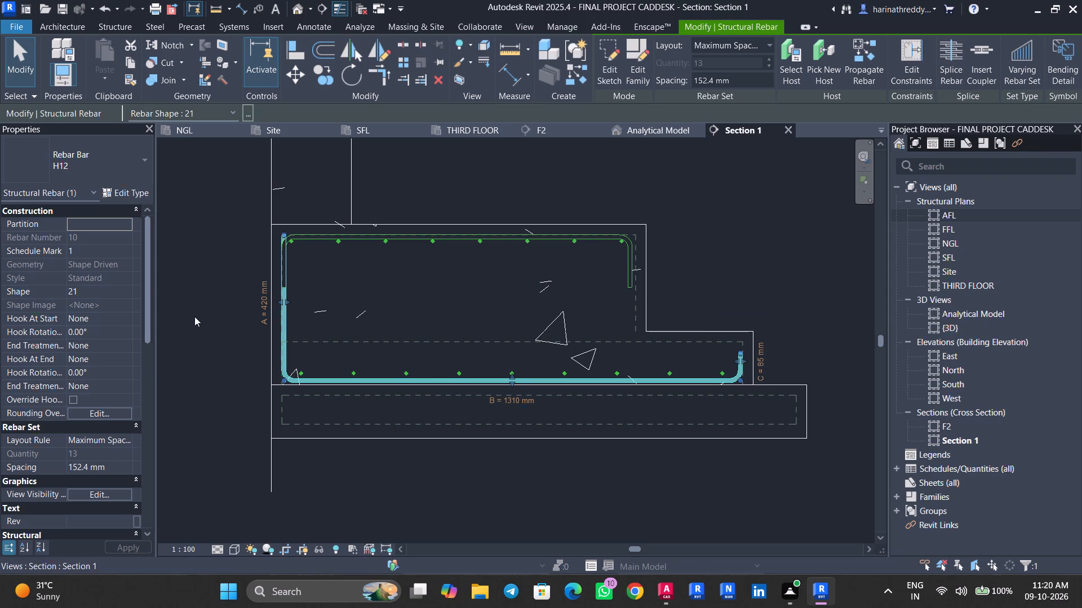
{"action": "left_click", "coordinate": [262, 297]}
{"action": "type", "text": "85"}
{"action": "key", "text": "Return"}
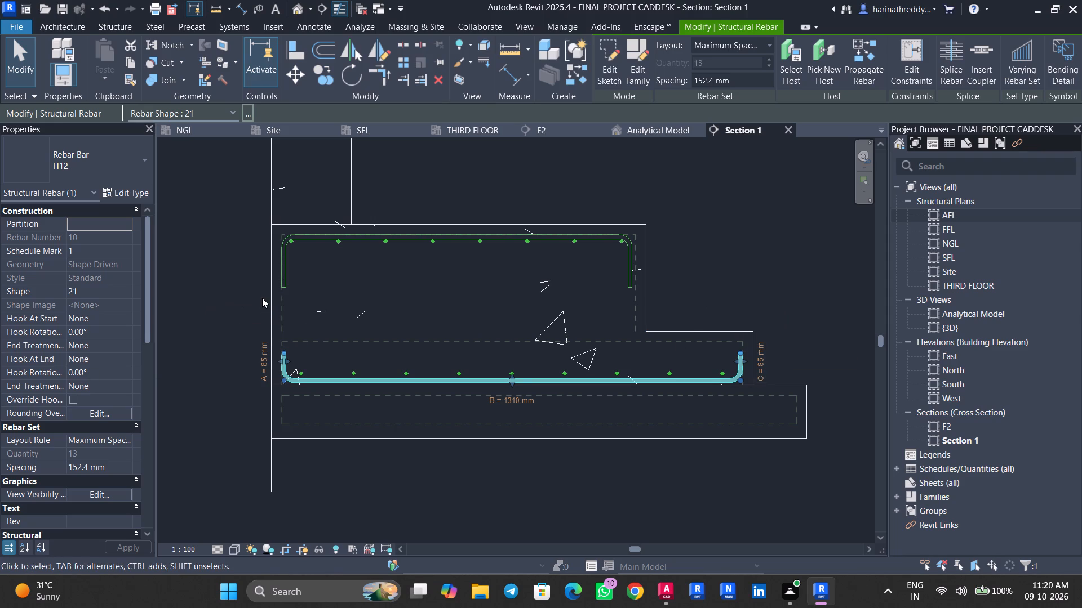
{"action": "key", "text": "Escape"}
{"action": "key", "text": "Escape"}
Stretch the straight shape 00 H12 bar set in F2 to the shape 21 bars' upturned leg on the column side.
{"action": "scroll", "coordinate": [307, 366], "scroll_direction": "up", "scroll_amount": 2}
{"action": "scroll", "coordinate": [307, 366], "scroll_direction": "down", "scroll_amount": 1}
{"action": "scroll", "coordinate": [307, 366], "scroll_direction": "up", "scroll_amount": 5}
{"action": "scroll", "coordinate": [304, 370], "scroll_direction": "down", "scroll_amount": 1}
{"action": "scroll", "coordinate": [304, 370], "scroll_direction": "up", "scroll_amount": 1}
{"action": "scroll", "coordinate": [304, 370], "scroll_direction": "down", "scroll_amount": 1}
{"action": "left_click", "coordinate": [299, 373]}
{"action": "scroll", "coordinate": [290, 379], "scroll_direction": "up", "scroll_amount": 6}
{"action": "scroll", "coordinate": [292, 378], "scroll_direction": "down", "scroll_amount": 1}
{"action": "scroll", "coordinate": [292, 378], "scroll_direction": "up", "scroll_amount": 7}
{"action": "scroll", "coordinate": [309, 383], "scroll_direction": "down", "scroll_amount": 6}
{"action": "left_click_drag", "start_coordinate": [308, 382], "coordinate": [300, 382]}
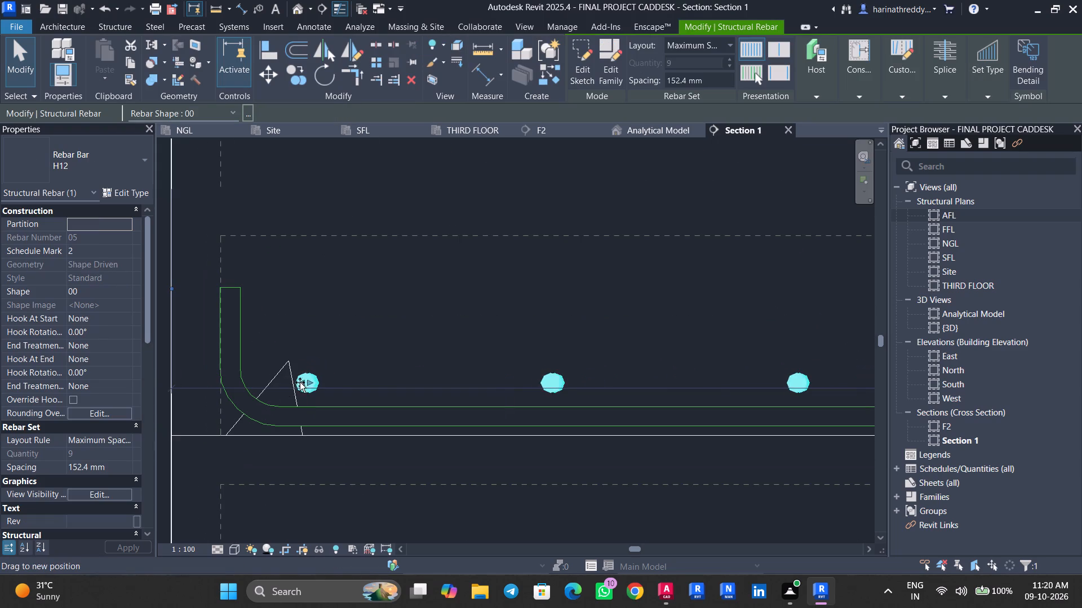
{"action": "left_click_drag", "start_coordinate": [300, 382], "coordinate": [258, 387]}
{"action": "scroll", "coordinate": [522, 382], "scroll_direction": "down", "scroll_amount": 3}
{"action": "scroll", "coordinate": [523, 382], "scroll_direction": "up", "scroll_amount": 1}
{"action": "scroll", "coordinate": [523, 382], "scroll_direction": "down", "scroll_amount": 1}
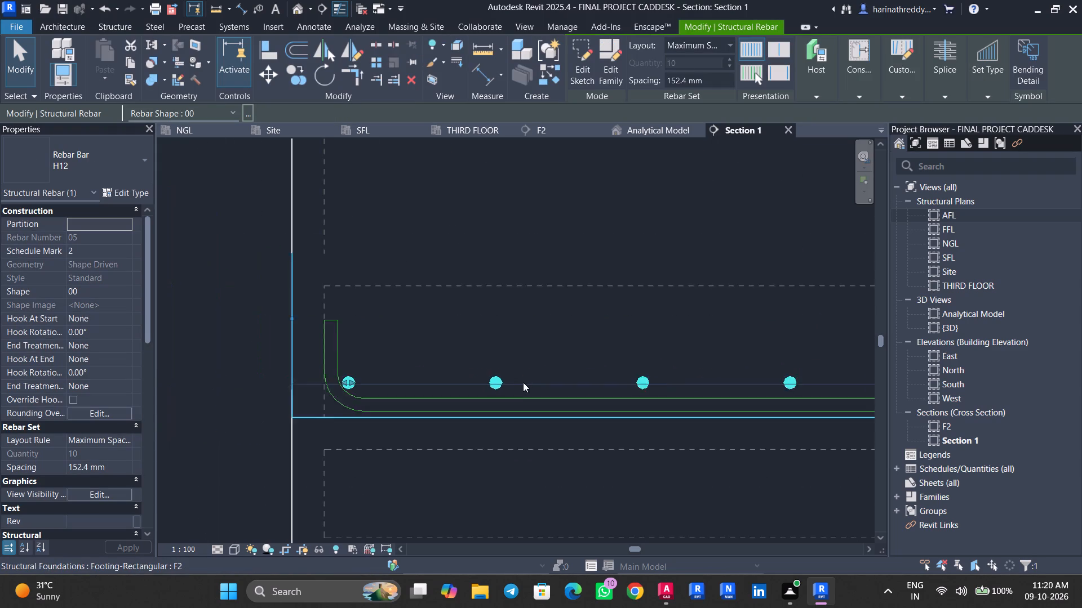
Stretch the other end of F2's straight H12 bar set to the shape 21 bars' bend at the footing's outer edge.
{"action": "scroll", "coordinate": [523, 382], "scroll_direction": "down", "scroll_amount": 1}
{"action": "middle_click_drag", "start_coordinate": [505, 380], "coordinate": [120, 380]}
{"action": "middle_click_drag", "start_coordinate": [663, 373], "coordinate": [232, 374]}
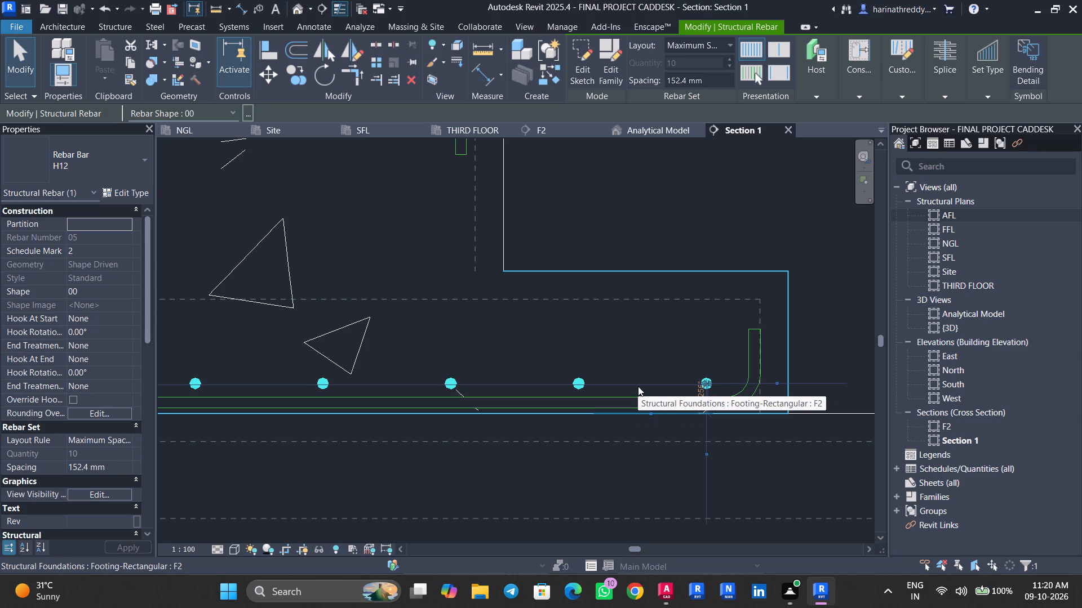
{"action": "scroll", "coordinate": [729, 382], "scroll_direction": "up", "scroll_amount": 10}
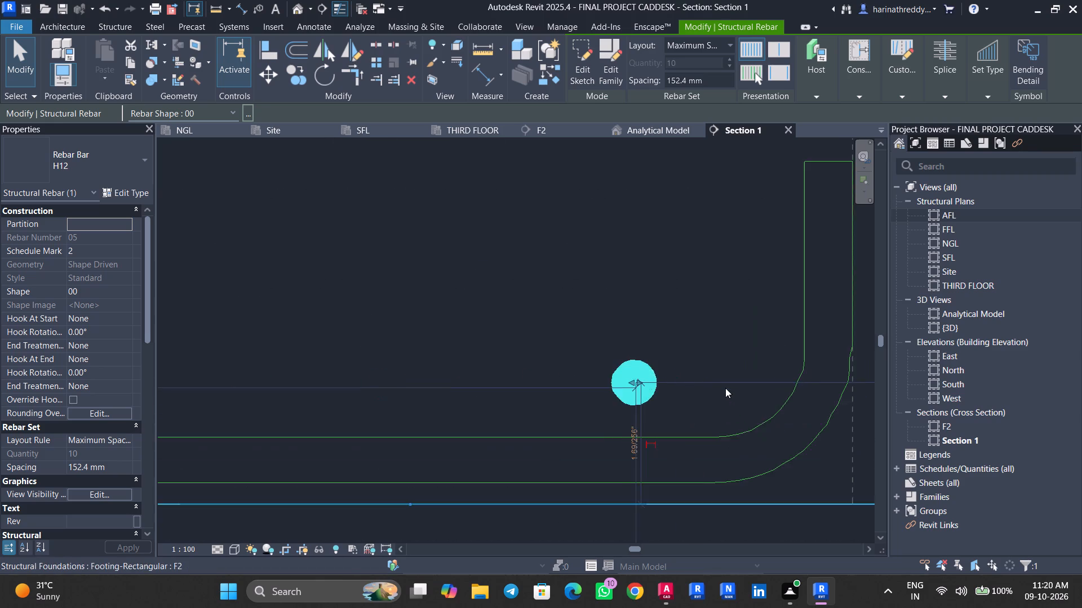
{"action": "middle_click_drag", "start_coordinate": [715, 386], "coordinate": [619, 328]}
{"action": "scroll", "coordinate": [571, 352], "scroll_direction": "up", "scroll_amount": 4}
{"action": "left_click_drag", "start_coordinate": [521, 302], "coordinate": [738, 306]}
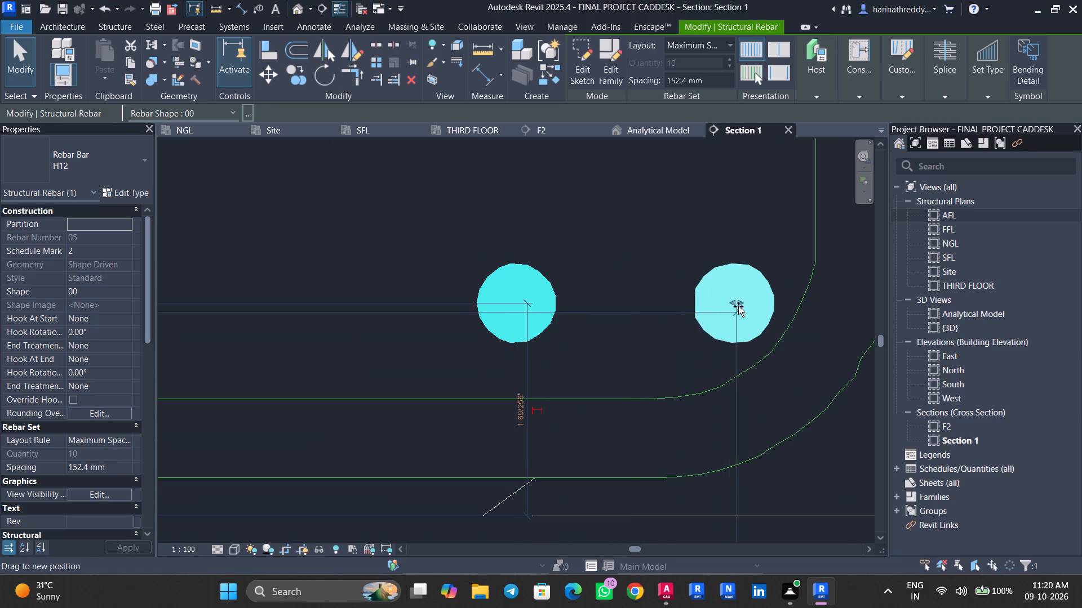
{"action": "left_click_drag", "start_coordinate": [738, 306], "coordinate": [751, 309]}
Nudge the straight shape 00 H12 bar set in F2 down towards the shape 21 bars' horizontal segment.
{"action": "key", "text": "Down"}
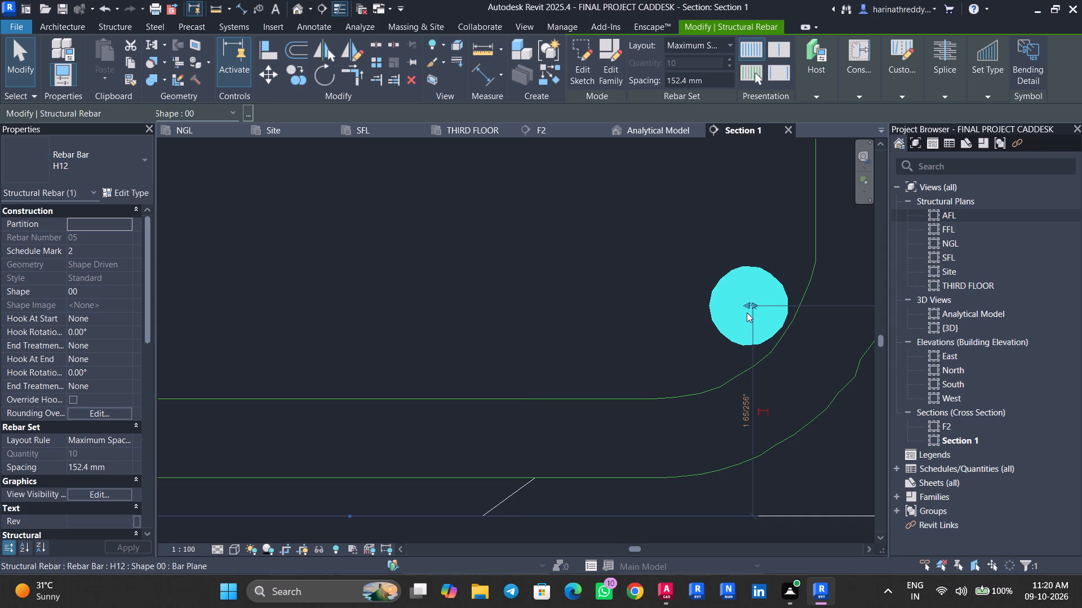
{"action": "key", "text": "Down"}
{"action": "key", "text": "Down"}
{"action": "key", "text": "Down"}
{"action": "key", "text": "Down"}
{"action": "key", "text": "Down"}
{"action": "key", "text": "Down"}
{"action": "key", "text": "Down"}
{"action": "key", "text": "Down"}
{"action": "key", "text": "Down"}
{"action": "key", "text": "Down"}
{"action": "key", "text": "Down"}
{"action": "key", "text": "Down"}
{"action": "key", "text": "Down"}
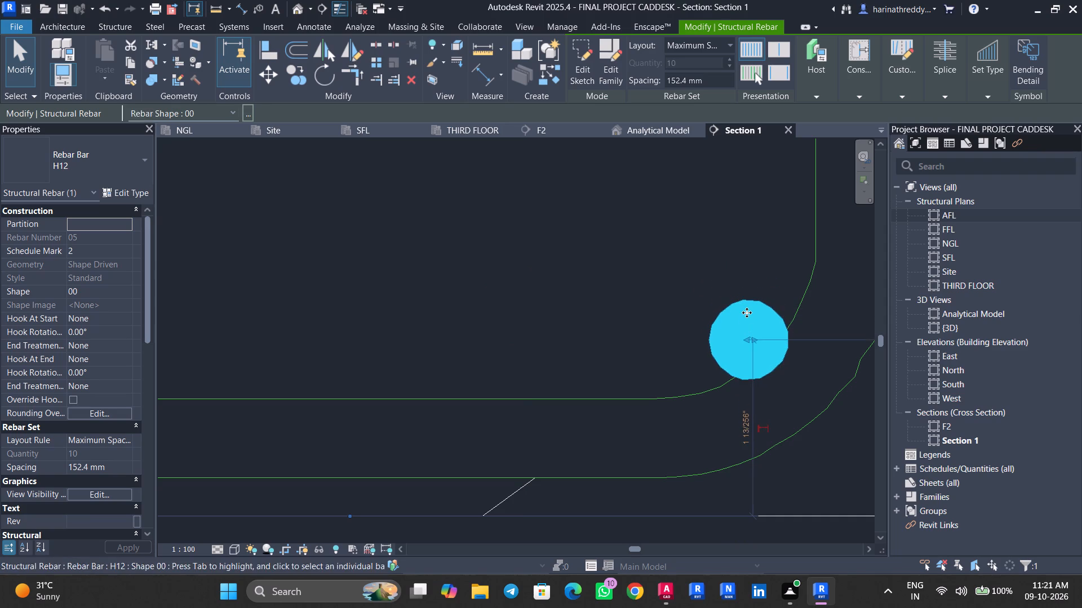
{"action": "key", "text": "Down"}
{"action": "key", "text": "Down"}
{"action": "scroll", "coordinate": [737, 312], "scroll_direction": "up", "scroll_amount": 1}
{"action": "scroll", "coordinate": [737, 312], "scroll_direction": "down", "scroll_amount": 9}
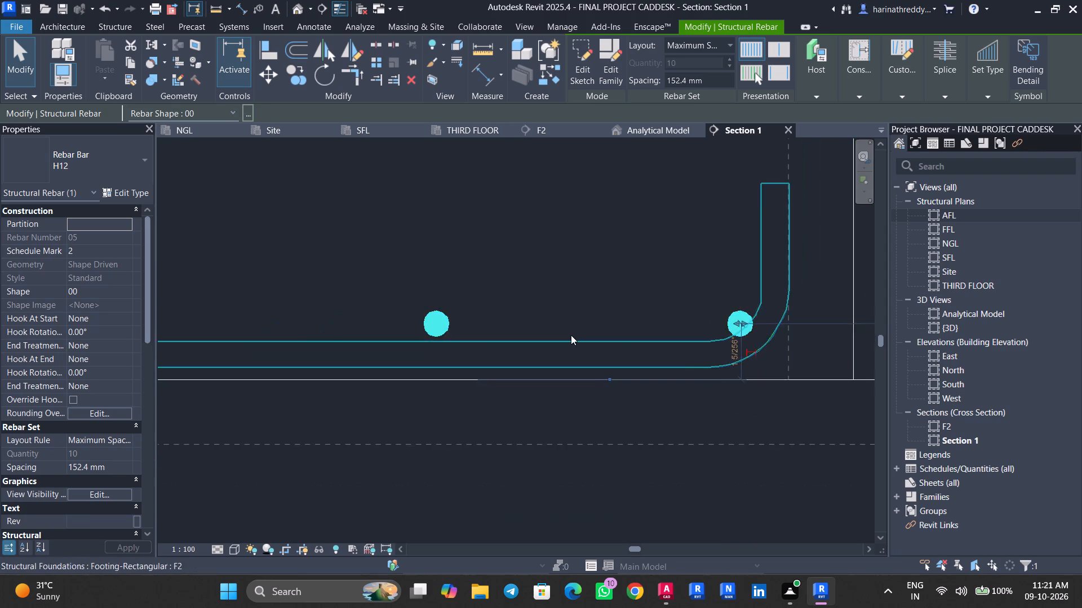
{"action": "scroll", "coordinate": [570, 335], "scroll_direction": "down", "scroll_amount": 2}
{"action": "scroll", "coordinate": [570, 335], "scroll_direction": "up", "scroll_amount": 3}
{"action": "middle_click_drag", "start_coordinate": [486, 326], "coordinate": [600, 369]}
{"action": "scroll", "coordinate": [519, 382], "scroll_direction": "up", "scroll_amount": 9}
{"action": "scroll", "coordinate": [533, 387], "scroll_direction": "down", "scroll_amount": 1}
{"action": "scroll", "coordinate": [533, 387], "scroll_direction": "up", "scroll_amount": 1}
Align the underside of F2's straight H12 bars to the top of the shape 21 bars' horizontal segment.
{"action": "key", "text": "Escape"}
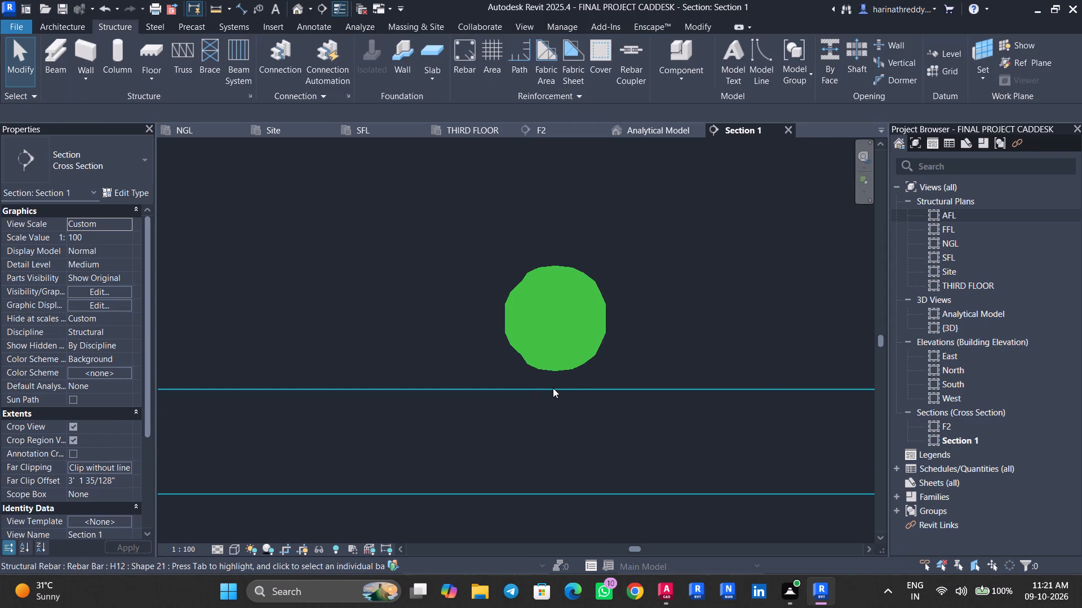
{"action": "type", "text": "AL"}
{"action": "left_click", "coordinate": [553, 388]}
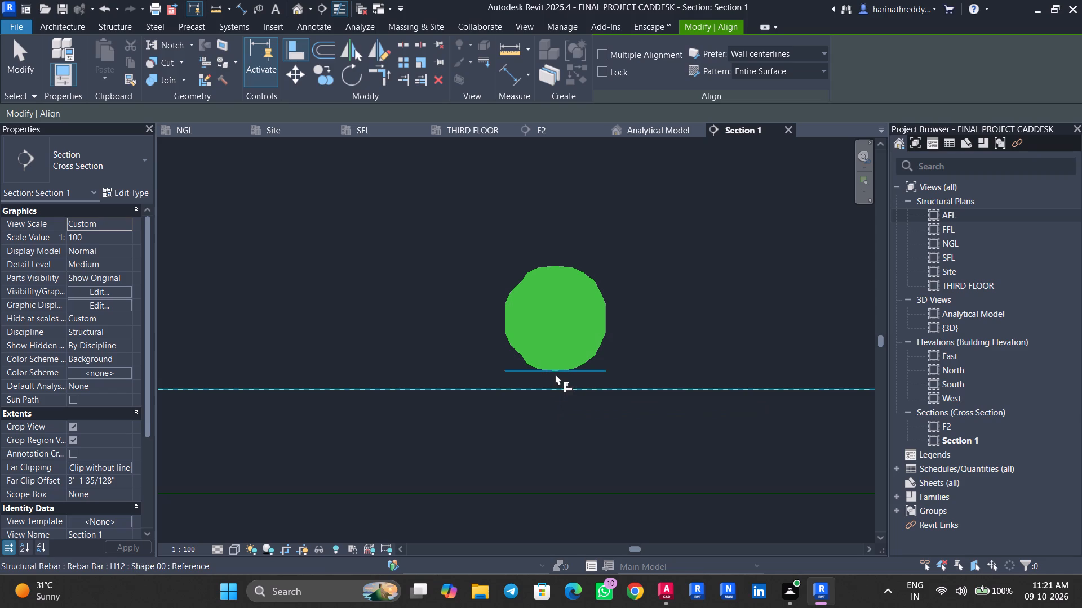
{"action": "left_click", "coordinate": [555, 374]}
{"action": "key", "text": "Escape"}
{"action": "key", "text": "Escape"}
Pull the end of F2's straight H12 bar set inward, clear of the shape 21 bend at the footing's outer edge.
{"action": "scroll", "coordinate": [686, 332], "scroll_direction": "down", "scroll_amount": 3}
{"action": "scroll", "coordinate": [686, 332], "scroll_direction": "up", "scroll_amount": 1}
{"action": "scroll", "coordinate": [686, 332], "scroll_direction": "down", "scroll_amount": 4}
{"action": "scroll", "coordinate": [686, 332], "scroll_direction": "up", "scroll_amount": 1}
{"action": "scroll", "coordinate": [686, 332], "scroll_direction": "down", "scroll_amount": 1}
{"action": "scroll", "coordinate": [686, 332], "scroll_direction": "up", "scroll_amount": 1}
{"action": "scroll", "coordinate": [686, 332], "scroll_direction": "down", "scroll_amount": 1}
{"action": "middle_click_drag", "start_coordinate": [651, 340], "coordinate": [69, 447]}
{"action": "scroll", "coordinate": [553, 451], "scroll_direction": "up", "scroll_amount": 3}
{"action": "left_click", "coordinate": [580, 424]}
{"action": "scroll", "coordinate": [534, 441], "scroll_direction": "up", "scroll_amount": 2}
{"action": "left_click_drag", "start_coordinate": [601, 421], "coordinate": [567, 426]}
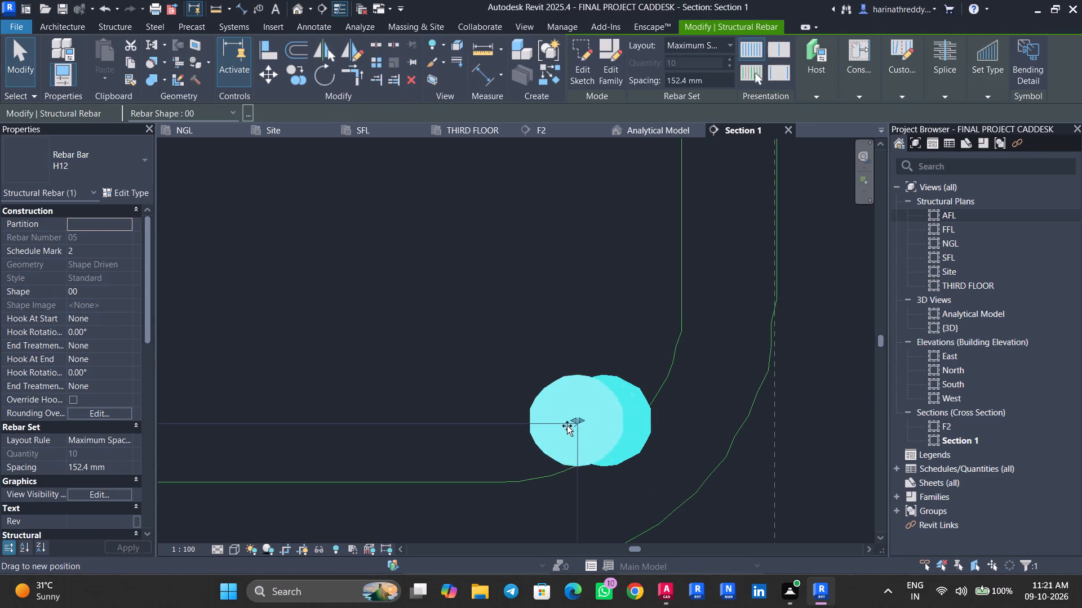
{"action": "left_click_drag", "start_coordinate": [567, 426], "coordinate": [558, 429]}
{"action": "key", "text": "Escape"}
Pull the column-side end of F2's straight H12 bar set inward, clear of the shape 21 bars' bend.
{"action": "scroll", "coordinate": [431, 412], "scroll_direction": "down", "scroll_amount": 8}
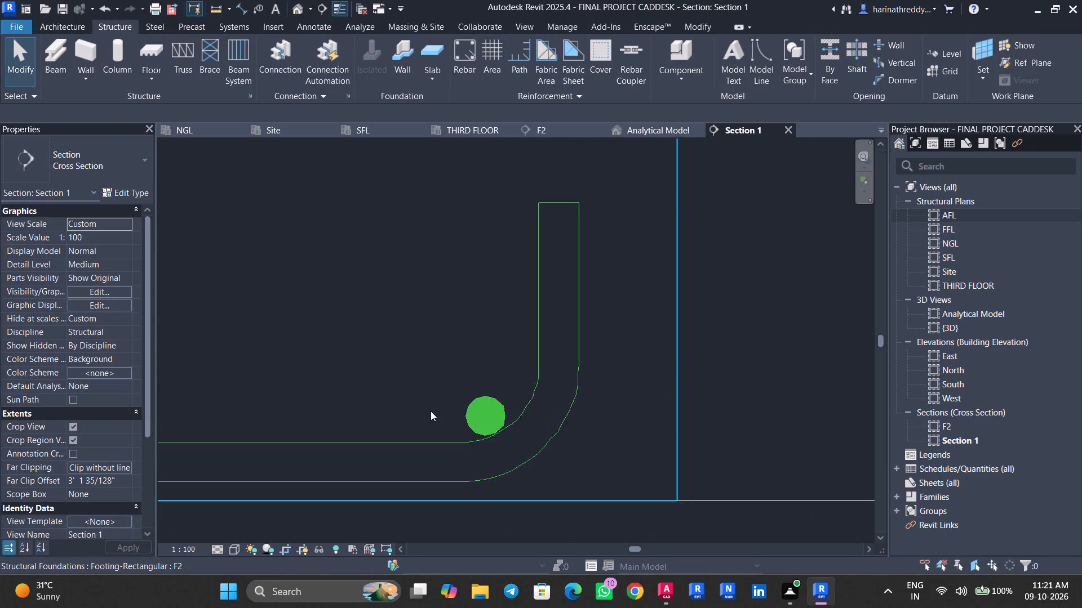
{"action": "scroll", "coordinate": [431, 411], "scroll_direction": "down", "scroll_amount": 4}
{"action": "middle_click_drag", "start_coordinate": [388, 396], "coordinate": [923, 412]}
{"action": "middle_click_drag", "start_coordinate": [363, 416], "coordinate": [884, 413]}
{"action": "middle_click_drag", "start_coordinate": [376, 412], "coordinate": [832, 401]}
{"action": "middle_click_drag", "start_coordinate": [372, 404], "coordinate": [682, 391]}
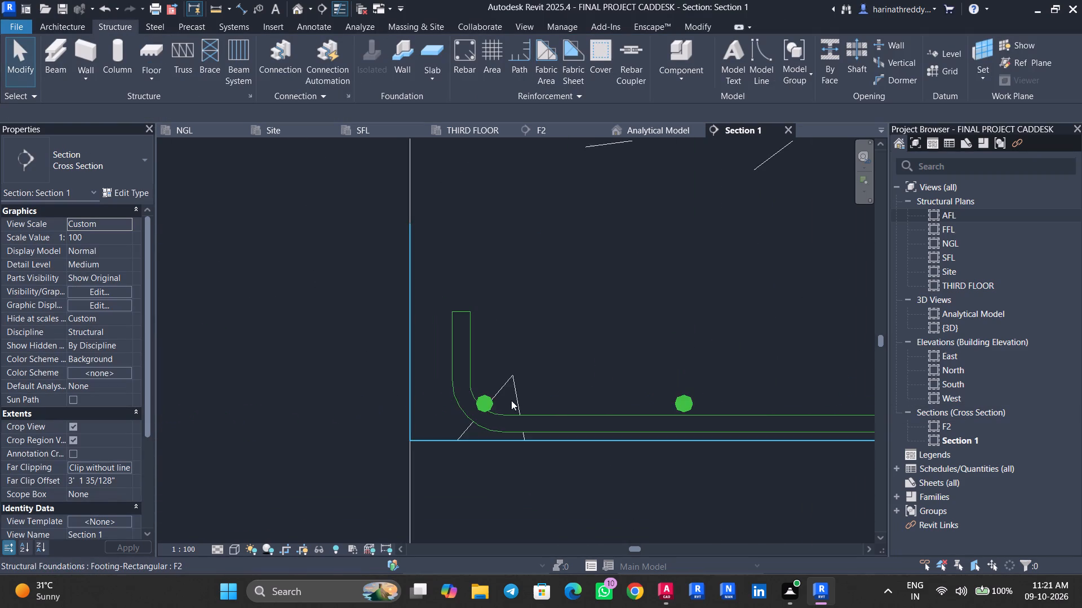
{"action": "scroll", "coordinate": [511, 400], "scroll_direction": "up", "scroll_amount": 6}
{"action": "left_click", "coordinate": [432, 409]}
{"action": "scroll", "coordinate": [472, 404], "scroll_direction": "up", "scroll_amount": 6}
{"action": "scroll", "coordinate": [440, 410], "scroll_direction": "down", "scroll_amount": 1}
{"action": "scroll", "coordinate": [440, 410], "scroll_direction": "up", "scroll_amount": 1}
{"action": "left_click_drag", "start_coordinate": [434, 410], "coordinate": [473, 420]}
{"action": "key", "text": "Escape"}
Examine how the straight bars meet the shape 21 bars in F2 TOP and review the whole section.
{"action": "scroll", "coordinate": [462, 328], "scroll_direction": "down", "scroll_amount": 9}
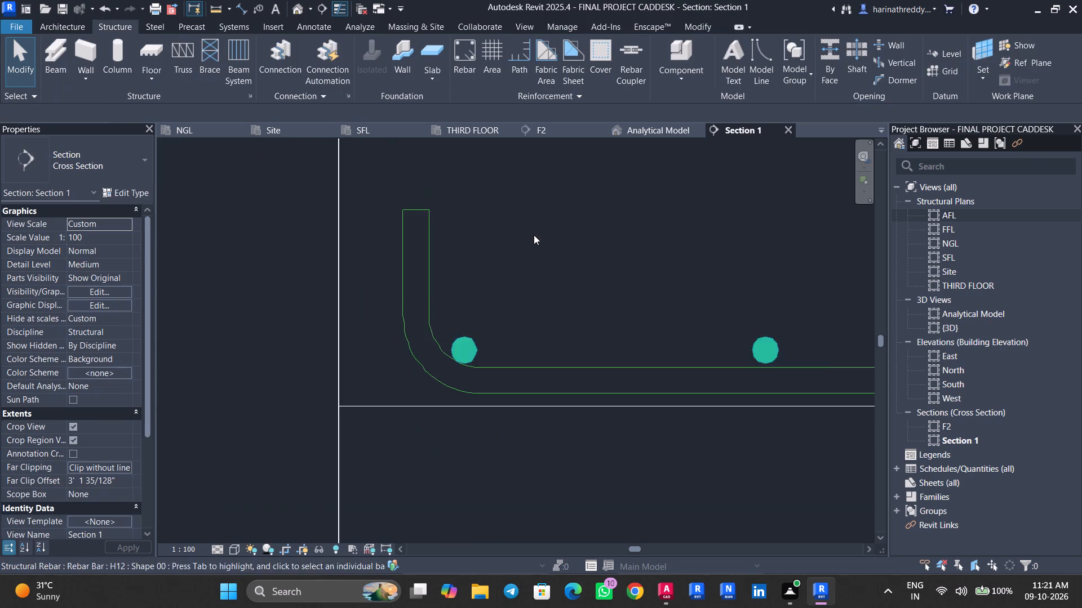
{"action": "middle_click_drag", "start_coordinate": [518, 260], "coordinate": [362, 457]}
{"action": "scroll", "coordinate": [368, 419], "scroll_direction": "down", "scroll_amount": 9}
{"action": "scroll", "coordinate": [469, 268], "scroll_direction": "up", "scroll_amount": 1}
{"action": "middle_click_drag", "start_coordinate": [469, 267], "coordinate": [438, 465]}
{"action": "scroll", "coordinate": [504, 354], "scroll_direction": "up", "scroll_amount": 5}
{"action": "scroll", "coordinate": [525, 412], "scroll_direction": "down", "scroll_amount": 1}
{"action": "scroll", "coordinate": [525, 412], "scroll_direction": "up", "scroll_amount": 1}
{"action": "scroll", "coordinate": [525, 412], "scroll_direction": "down", "scroll_amount": 1}
{"action": "scroll", "coordinate": [525, 412], "scroll_direction": "up", "scroll_amount": 7}
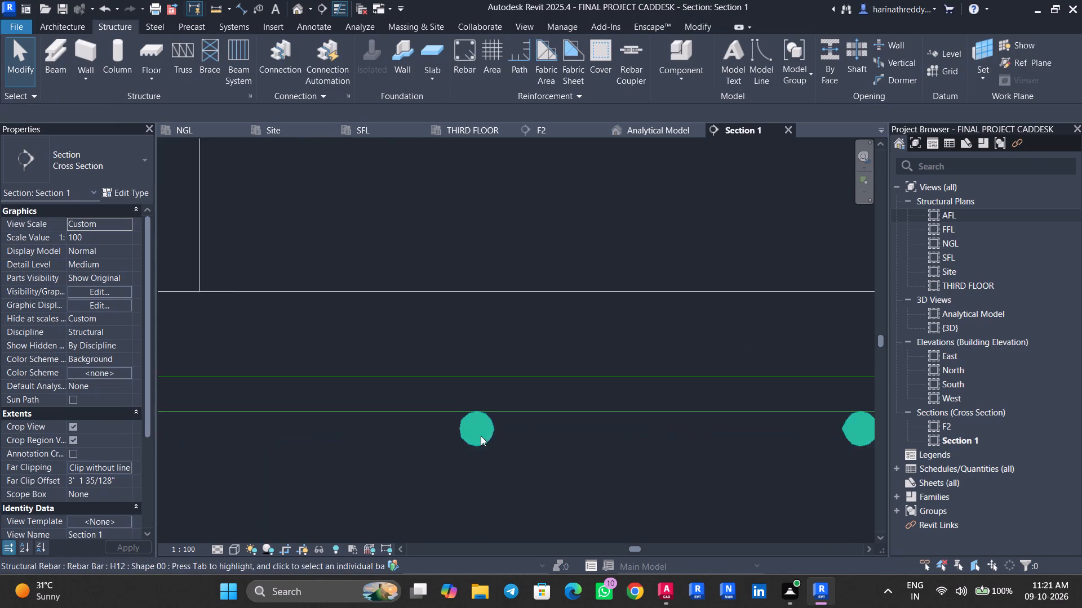
{"action": "scroll", "coordinate": [481, 436], "scroll_direction": "up", "scroll_amount": 10}
{"action": "scroll", "coordinate": [516, 400], "scroll_direction": "down", "scroll_amount": 1}
{"action": "scroll", "coordinate": [516, 400], "scroll_direction": "up", "scroll_amount": 6}
{"action": "scroll", "coordinate": [517, 400], "scroll_direction": "down", "scroll_amount": 16}
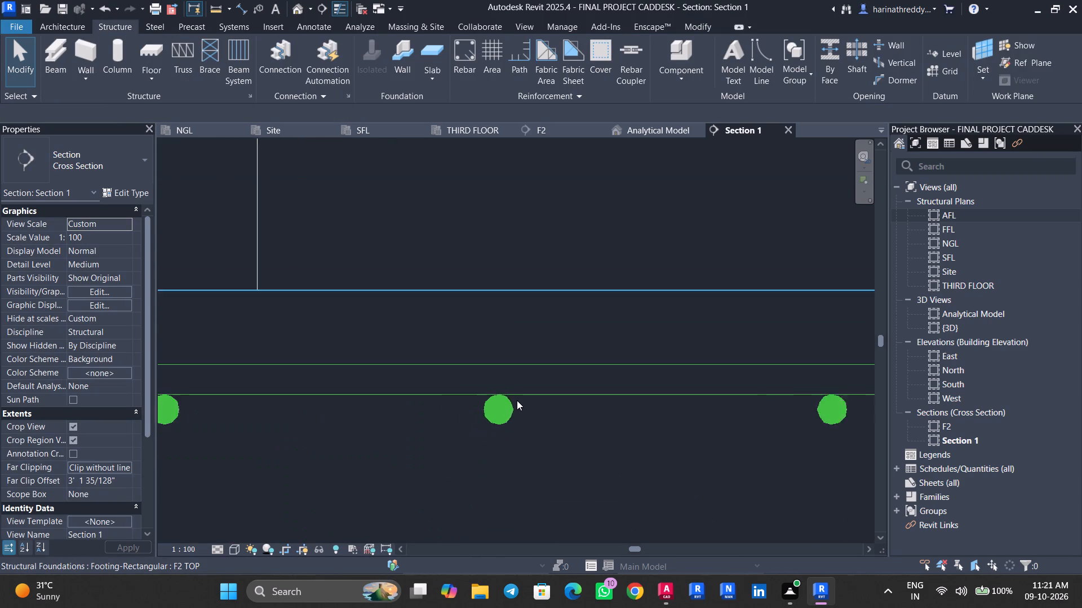
{"action": "scroll", "coordinate": [517, 400], "scroll_direction": "down", "scroll_amount": 13}
{"action": "scroll", "coordinate": [517, 400], "scroll_direction": "up", "scroll_amount": 1}
{"action": "scroll", "coordinate": [517, 400], "scroll_direction": "down", "scroll_amount": 6}
Save the project.
{"action": "key", "text": "ctrl+s"}
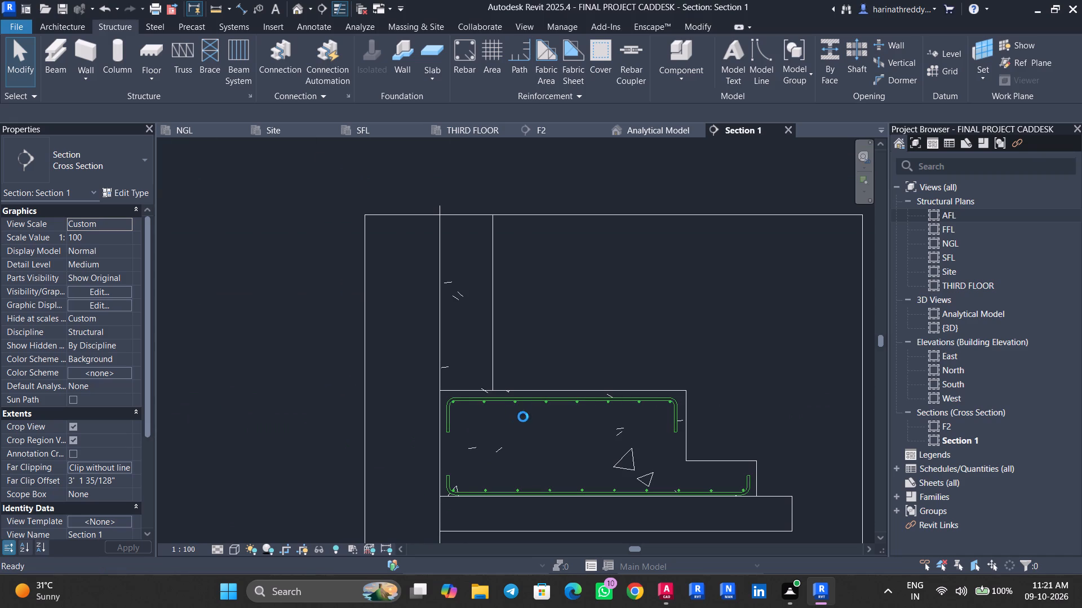
Open the 3D view and inspect the reinforcement in the F2 footing up close.
{"action": "left_click", "coordinate": [303, 16]}
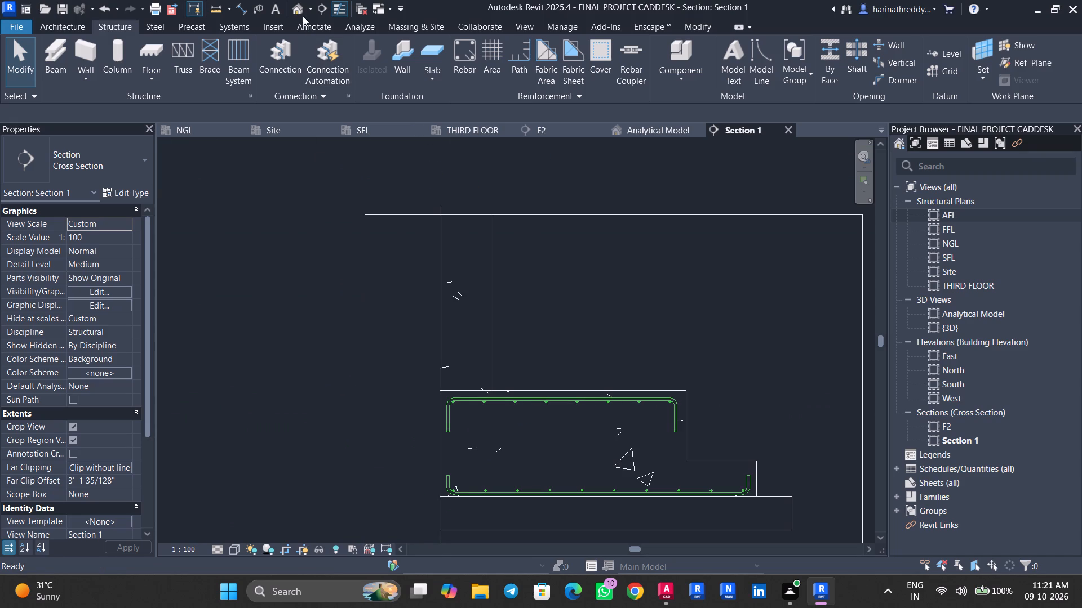
{"action": "left_click", "coordinate": [296, 10]}
{"action": "scroll", "coordinate": [482, 390], "scroll_direction": "down", "scroll_amount": 9}
{"action": "scroll", "coordinate": [481, 391], "scroll_direction": "up", "scroll_amount": 1}
{"action": "scroll", "coordinate": [481, 391], "scroll_direction": "down", "scroll_amount": 1}
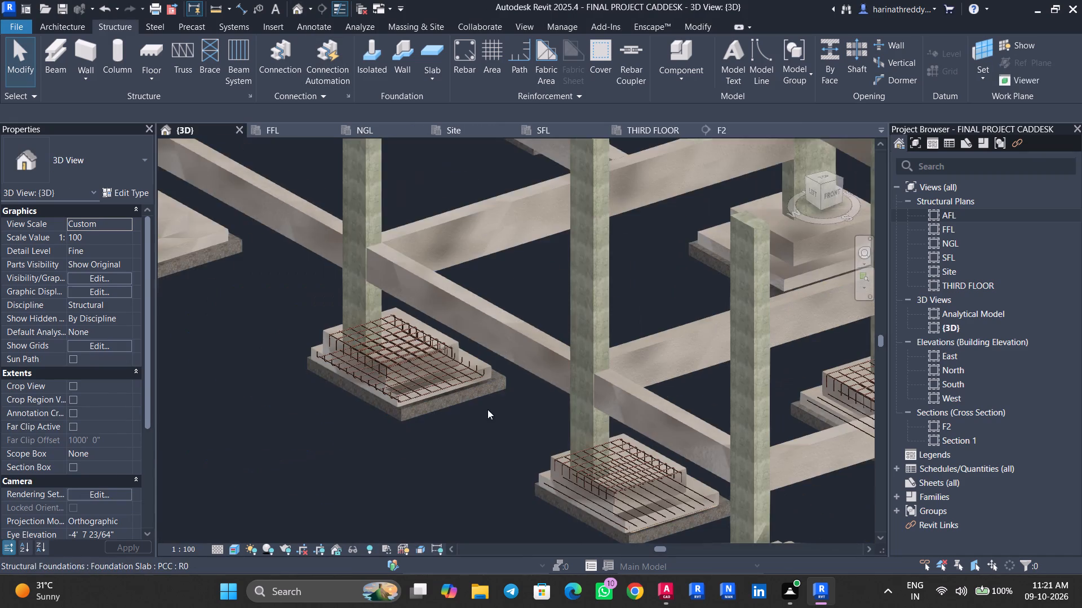
{"action": "middle_click_drag", "start_coordinate": [484, 412], "coordinate": [413, 311]}
{"action": "scroll", "coordinate": [540, 418], "scroll_direction": "down", "scroll_amount": 1}
{"action": "scroll", "coordinate": [544, 424], "scroll_direction": "up", "scroll_amount": 11}
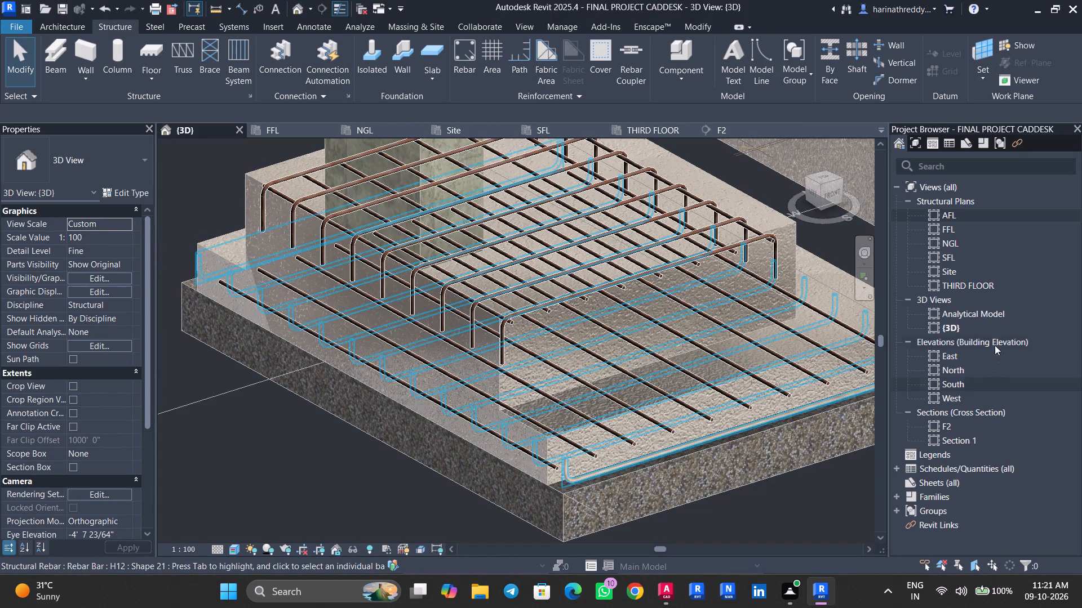
From Section 1, set the bottom shape 21 H12 bar set in F2 to show unobscured in the {3D} view.
{"action": "double_click", "coordinate": [978, 332]}
{"action": "left_click", "coordinate": [960, 431]}
{"action": "double_click", "coordinate": [960, 440]}
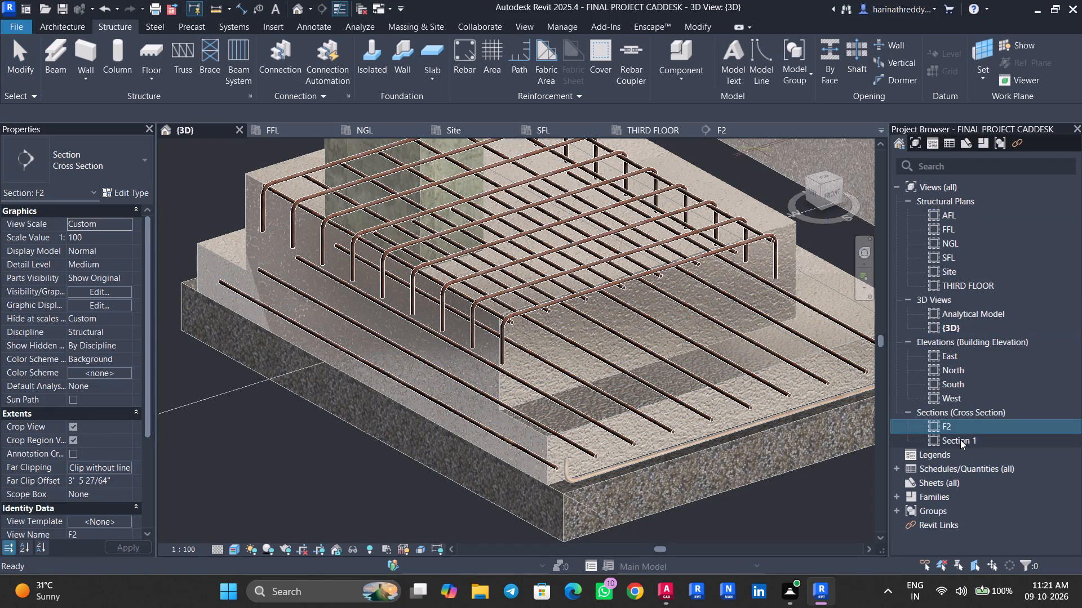
{"action": "left_click", "coordinate": [527, 497]}
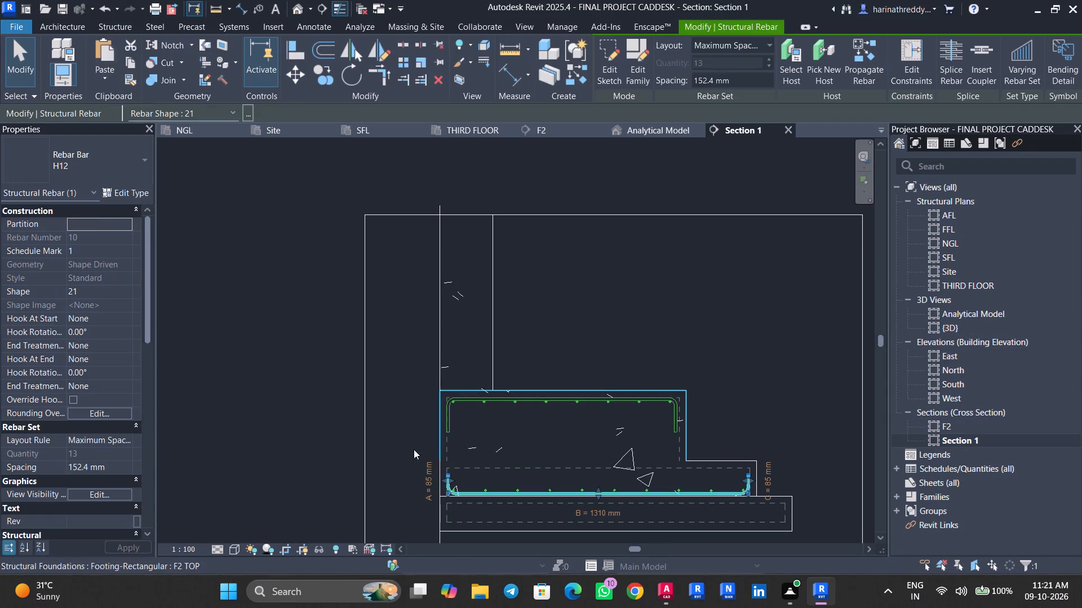
{"action": "left_click", "coordinate": [120, 490]}
{"action": "left_click", "coordinate": [645, 265]}
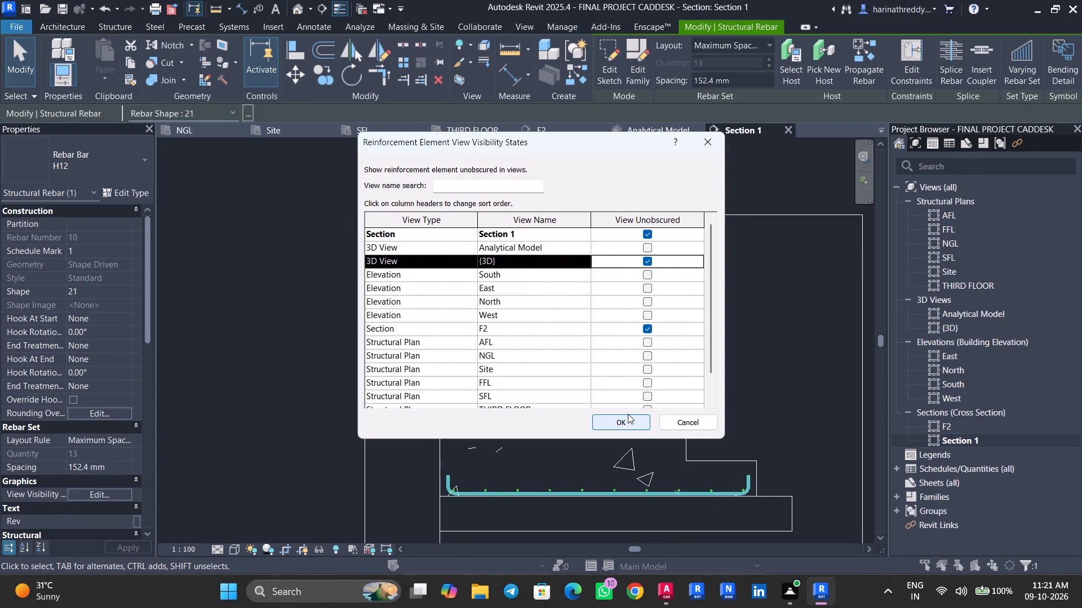
{"action": "left_click", "coordinate": [627, 414]}
Return to the 3D view and check the F2 rebar cage and the reinforcement of the other footings.
{"action": "left_click", "coordinate": [300, 14]}
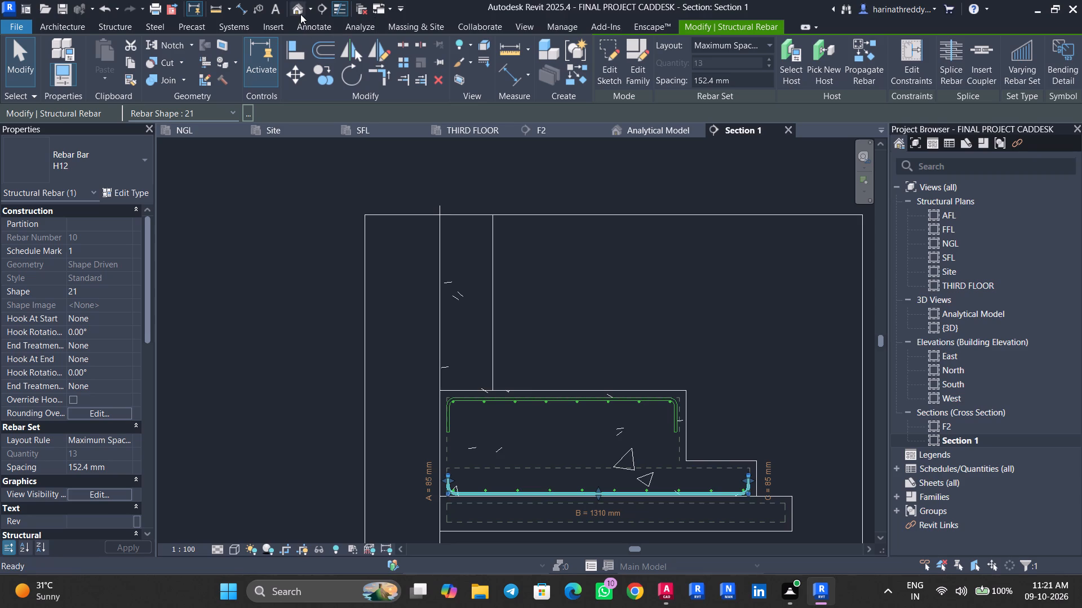
{"action": "key", "text": "Escape"}
{"action": "key", "text": "Escape"}
{"action": "scroll", "coordinate": [285, 368], "scroll_direction": "down", "scroll_amount": 6}
{"action": "middle_click_drag", "start_coordinate": [295, 420], "coordinate": [295, 418], "text": "shift"}
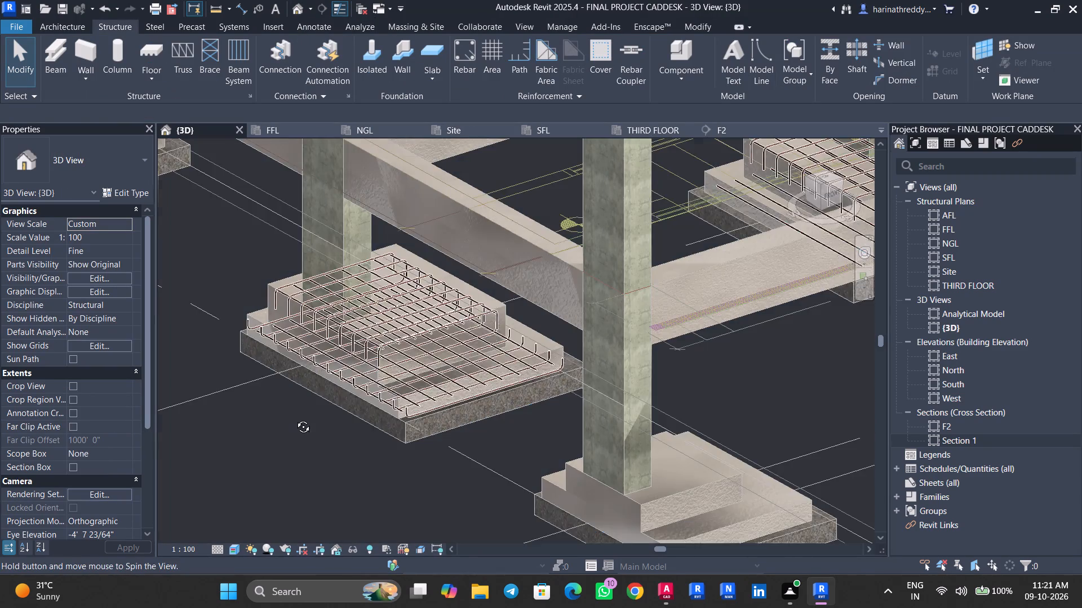
{"action": "middle_click_drag", "start_coordinate": [295, 418], "coordinate": [324, 403], "text": "shift"}
{"action": "middle_click_drag", "start_coordinate": [334, 382], "coordinate": [610, 515]}
{"action": "scroll", "coordinate": [609, 517], "scroll_direction": "up", "scroll_amount": 1}
{"action": "middle_click_drag", "start_coordinate": [454, 406], "coordinate": [577, 511]}
{"action": "scroll", "coordinate": [364, 312], "scroll_direction": "up", "scroll_amount": 2}
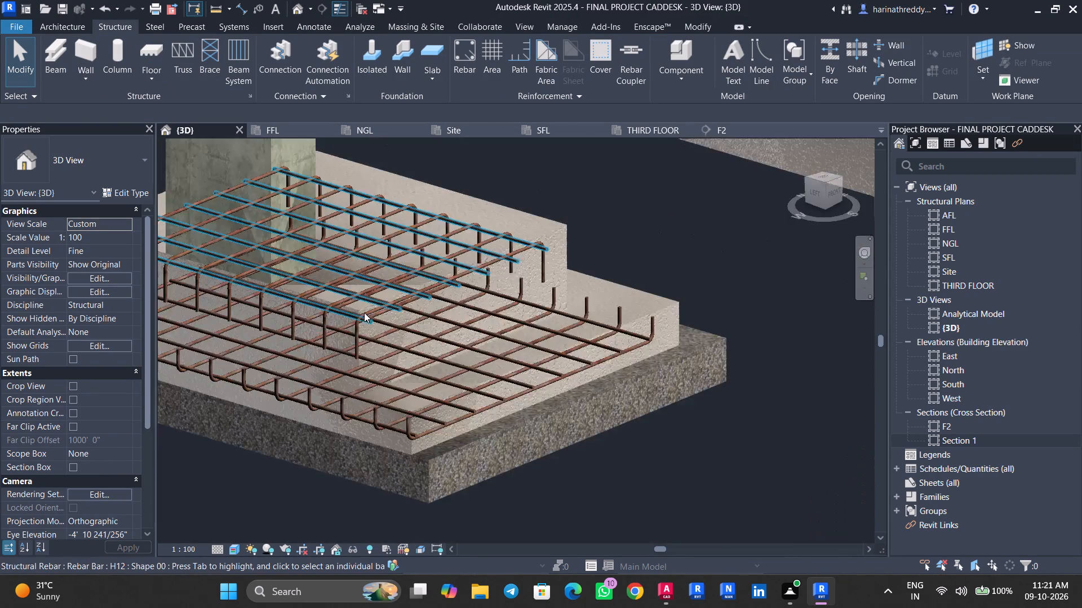
{"action": "scroll", "coordinate": [364, 312], "scroll_direction": "up", "scroll_amount": 3}
{"action": "scroll", "coordinate": [365, 318], "scroll_direction": "down", "scroll_amount": 1}
{"action": "scroll", "coordinate": [365, 318], "scroll_direction": "up", "scroll_amount": 4}
{"action": "scroll", "coordinate": [365, 318], "scroll_direction": "down", "scroll_amount": 16}
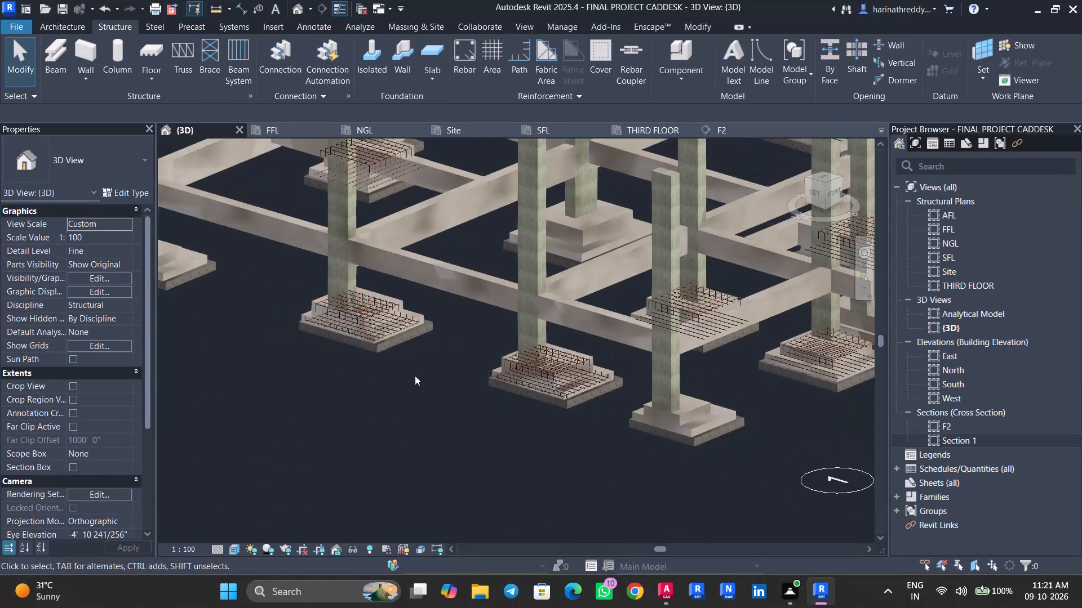
{"action": "middle_click_drag", "start_coordinate": [414, 377], "coordinate": [230, 387]}
{"action": "scroll", "coordinate": [231, 387], "scroll_direction": "down", "scroll_amount": 5}
{"action": "scroll", "coordinate": [231, 387], "scroll_direction": "up", "scroll_amount": 1}
{"action": "middle_click_drag", "start_coordinate": [231, 387], "coordinate": [312, 428]}
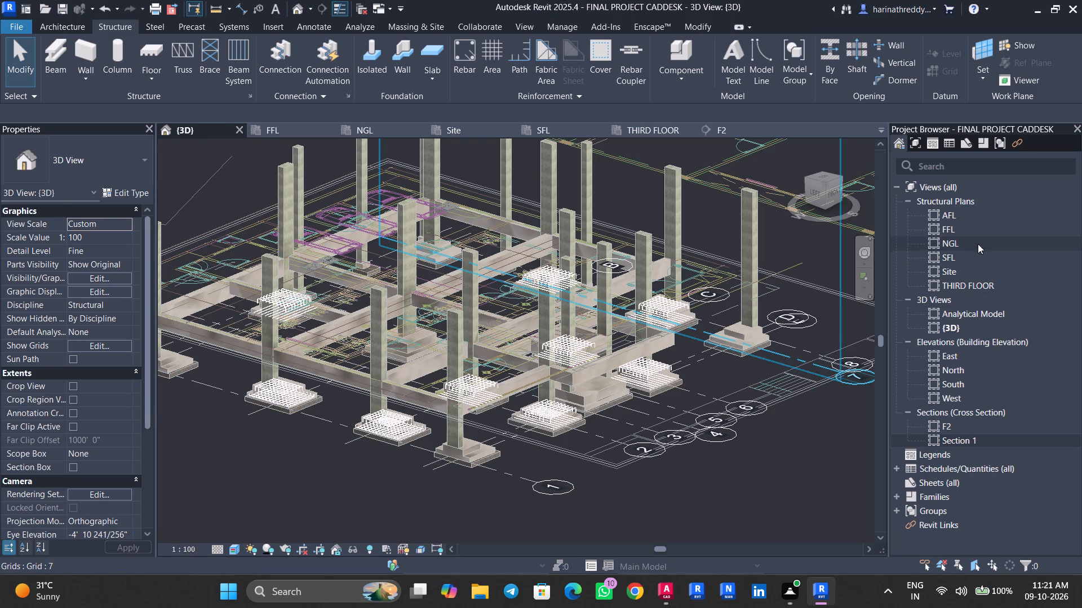
Open the NGL structural plan and locate the F2 footing on grid 2 where beams B3 and B9 meet.
{"action": "left_click", "coordinate": [958, 235]}
{"action": "double_click", "coordinate": [959, 245]}
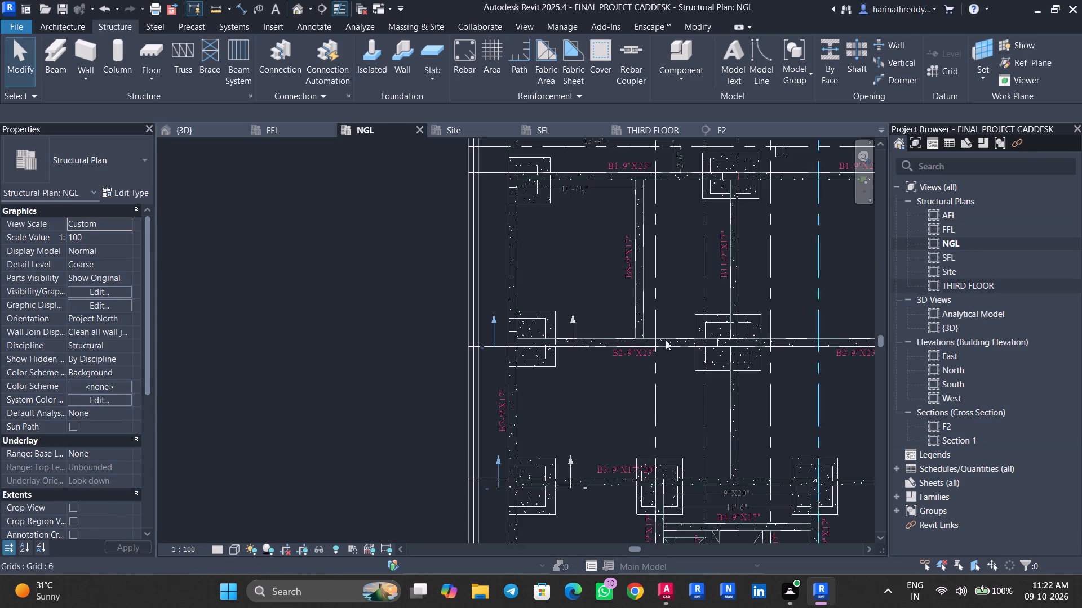
{"action": "scroll", "coordinate": [637, 343], "scroll_direction": "down", "scroll_amount": 2}
{"action": "middle_click_drag", "start_coordinate": [636, 382], "coordinate": [654, 266]}
{"action": "scroll", "coordinate": [611, 430], "scroll_direction": "up", "scroll_amount": 2}
{"action": "scroll", "coordinate": [608, 427], "scroll_direction": "down", "scroll_amount": 1}
{"action": "scroll", "coordinate": [546, 398], "scroll_direction": "up", "scroll_amount": 2}
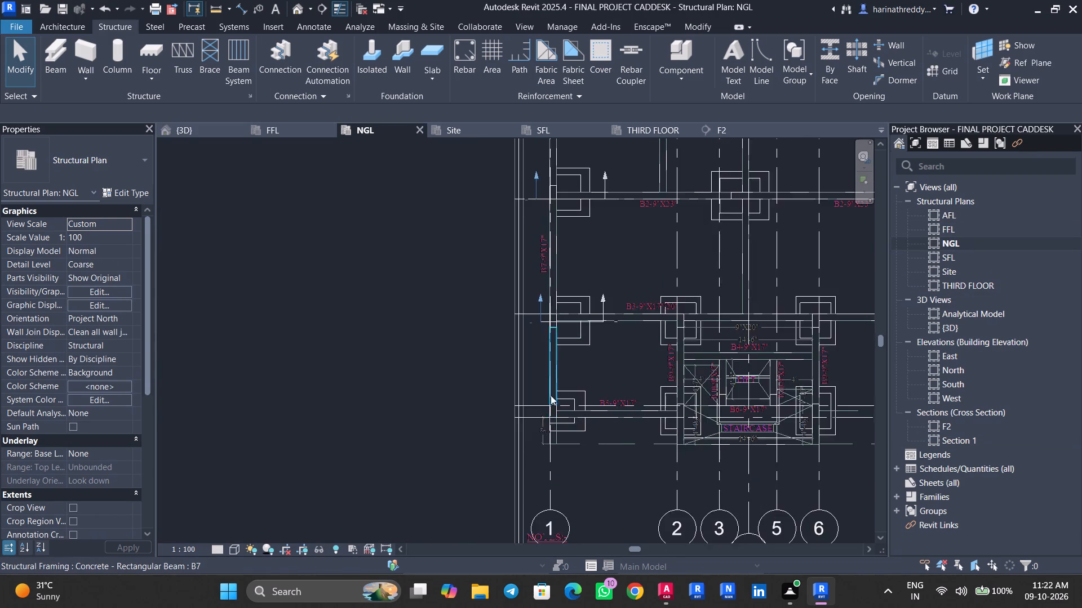
{"action": "scroll", "coordinate": [551, 395], "scroll_direction": "up", "scroll_amount": 1}
{"action": "left_click", "coordinate": [587, 385]}
{"action": "key", "text": "Escape"}
{"action": "key", "text": "Escape"}
{"action": "middle_click_drag", "start_coordinate": [680, 332], "coordinate": [491, 386]}
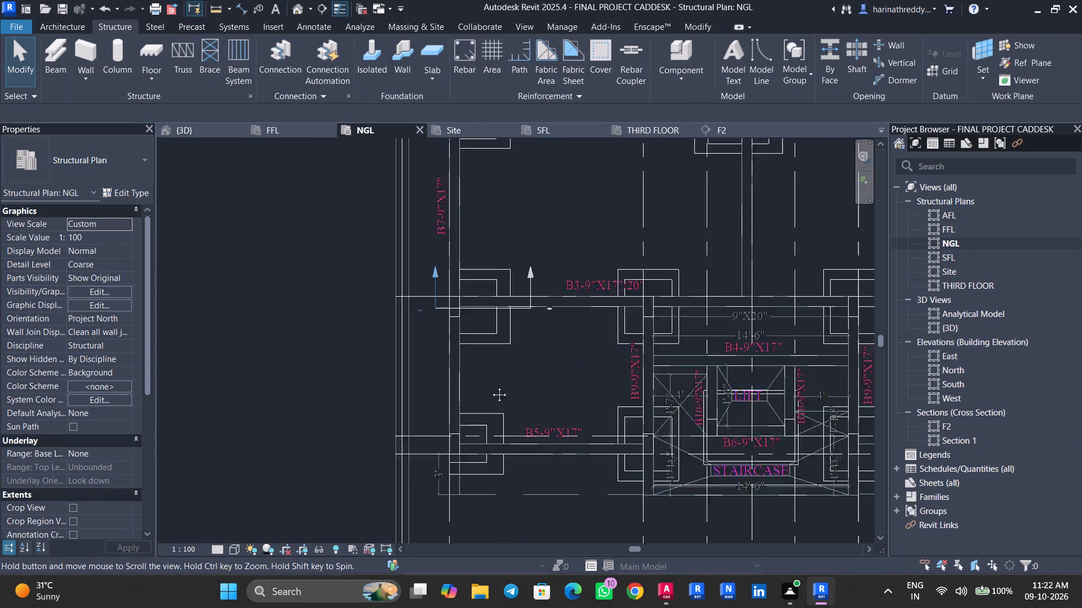
{"action": "middle_click_drag", "start_coordinate": [491, 386], "coordinate": [489, 388]}
{"action": "left_click", "coordinate": [548, 359]}
{"action": "scroll", "coordinate": [538, 361], "scroll_direction": "up", "scroll_amount": 5}
{"action": "key", "text": "Escape"}
{"action": "left_click", "coordinate": [542, 363]}
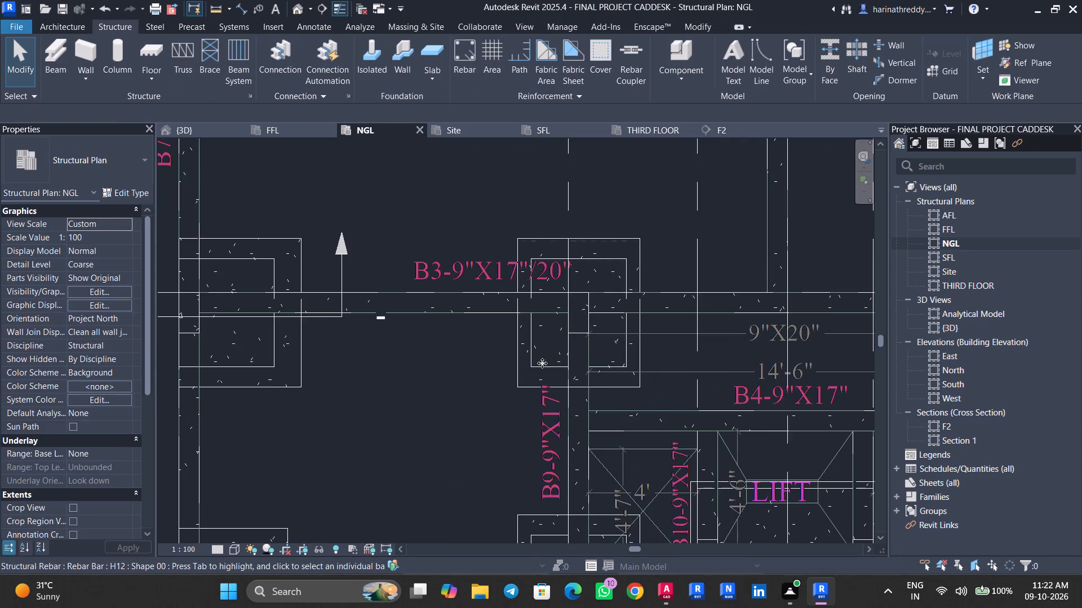
{"action": "key", "text": "Escape"}
{"action": "left_click", "coordinate": [516, 385]}
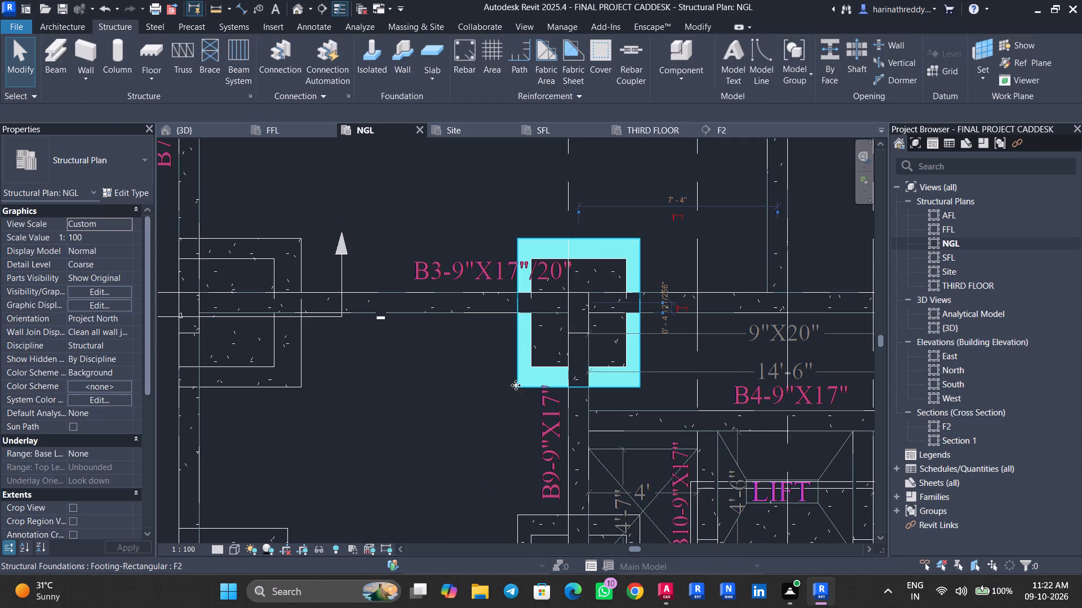
{"action": "middle_click_drag", "start_coordinate": [484, 383], "coordinate": [375, 419]}
{"action": "key", "text": "Escape"}
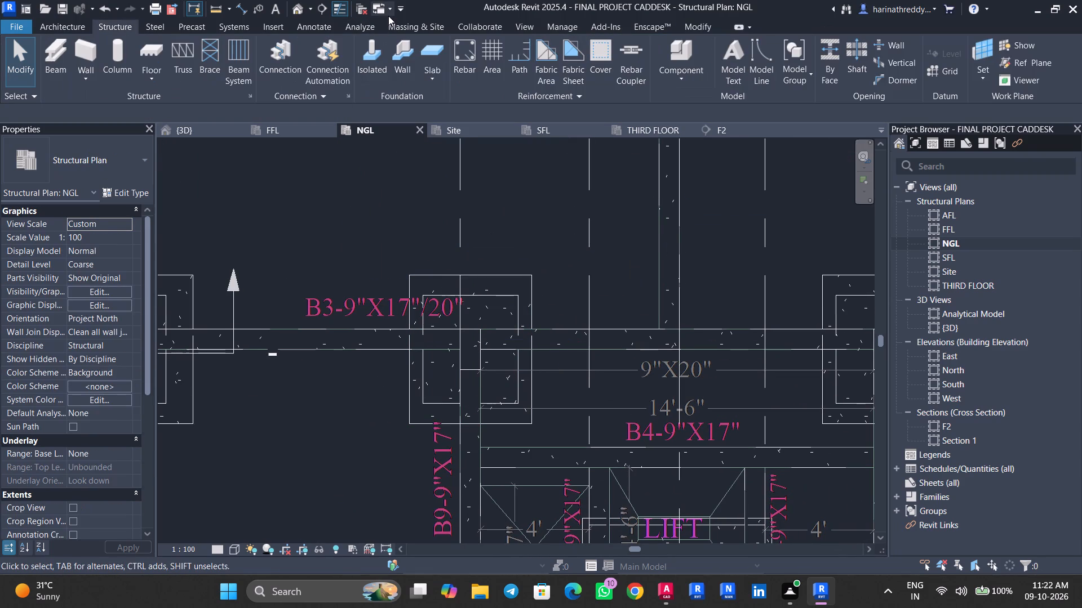
Draw a section along beam B3 through the F2 footing on grid 2, extending past both sides of the footing.
{"action": "left_click", "coordinate": [322, 11]}
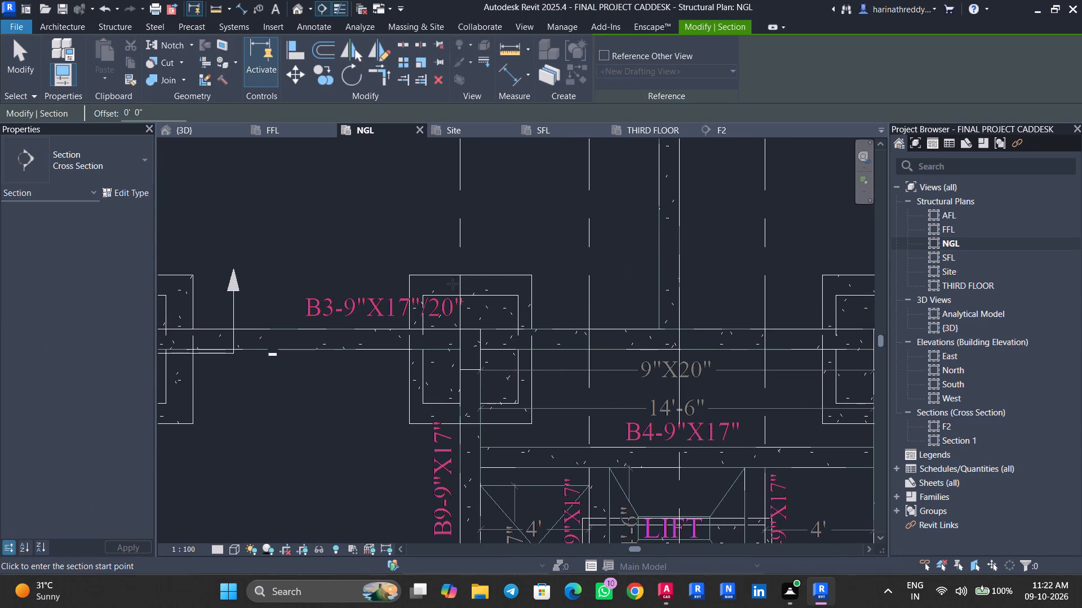
{"action": "left_click", "coordinate": [368, 336]}
{"action": "left_click", "coordinate": [570, 340]}
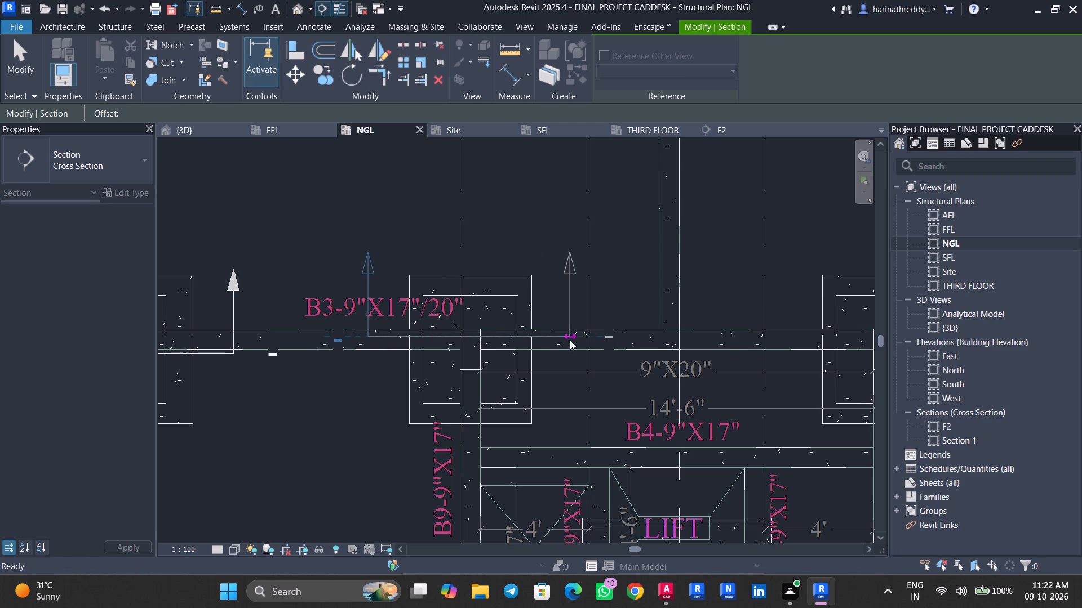
{"action": "key", "text": "Escape"}
{"action": "key", "text": "Escape"}
Shorten the new section's view depth to the footing's far edge, a far clip offset of about 2' 3".
{"action": "left_click", "coordinate": [566, 306]}
{"action": "scroll", "coordinate": [470, 202], "scroll_direction": "up", "scroll_amount": 1}
{"action": "middle_click_drag", "start_coordinate": [471, 220], "coordinate": [471, 377]}
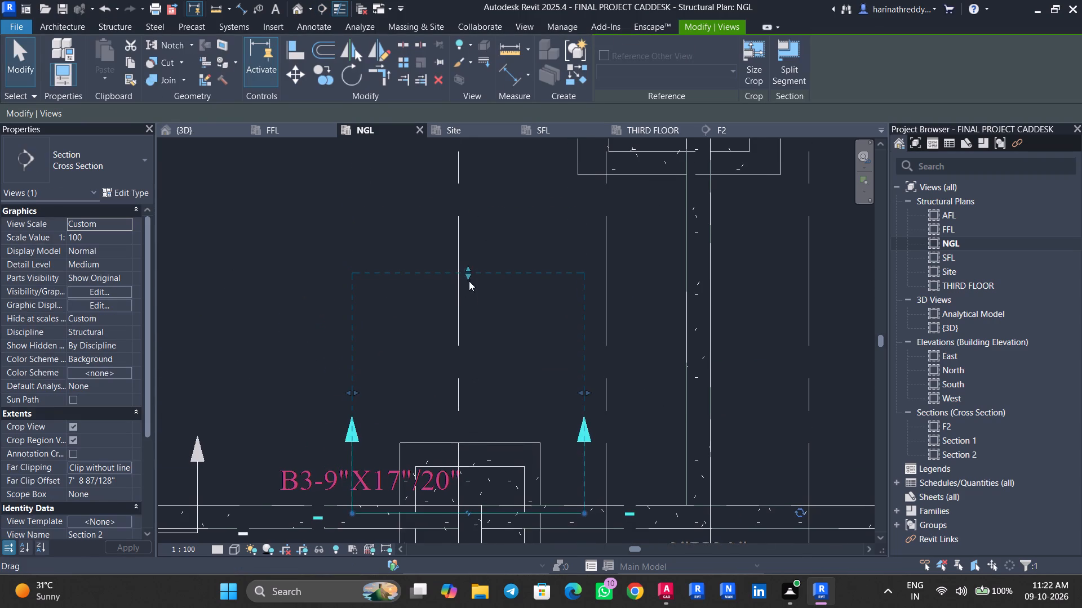
{"action": "left_click_drag", "start_coordinate": [469, 281], "coordinate": [483, 450]}
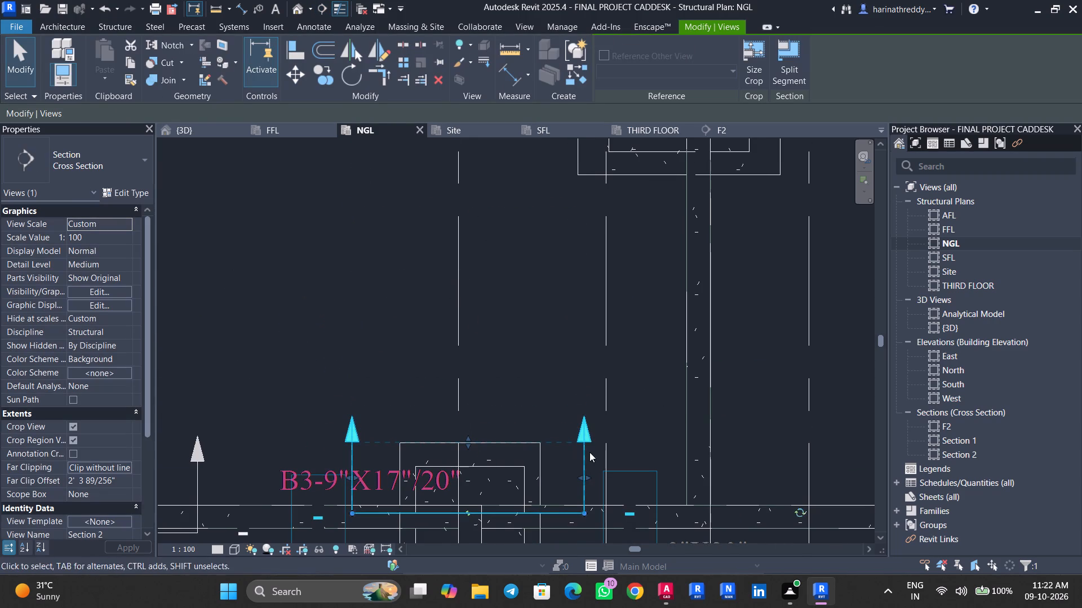
Open the new section's view and examine the rebar in the F2 and F2 TOP footings.
{"action": "right_click", "coordinate": [584, 451]}
{"action": "left_click", "coordinate": [645, 132]}
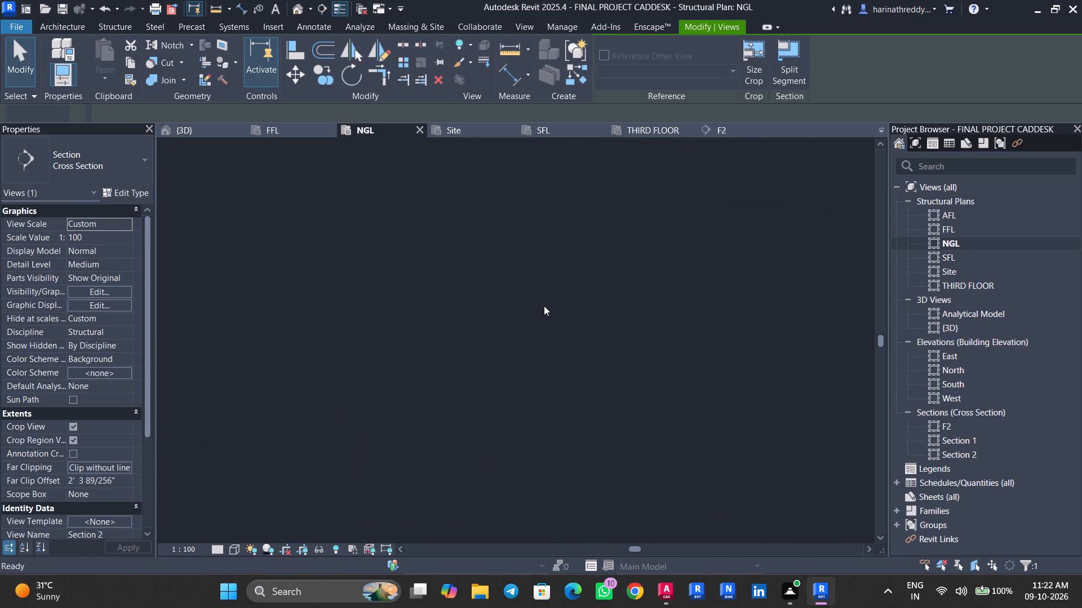
{"action": "scroll", "coordinate": [520, 452], "scroll_direction": "up", "scroll_amount": 8}
{"action": "scroll", "coordinate": [520, 453], "scroll_direction": "down", "scroll_amount": 1}
{"action": "scroll", "coordinate": [520, 453], "scroll_direction": "up", "scroll_amount": 1}
{"action": "scroll", "coordinate": [631, 369], "scroll_direction": "up", "scroll_amount": 2}
{"action": "scroll", "coordinate": [631, 369], "scroll_direction": "down", "scroll_amount": 1}
{"action": "scroll", "coordinate": [631, 369], "scroll_direction": "up", "scroll_amount": 1}
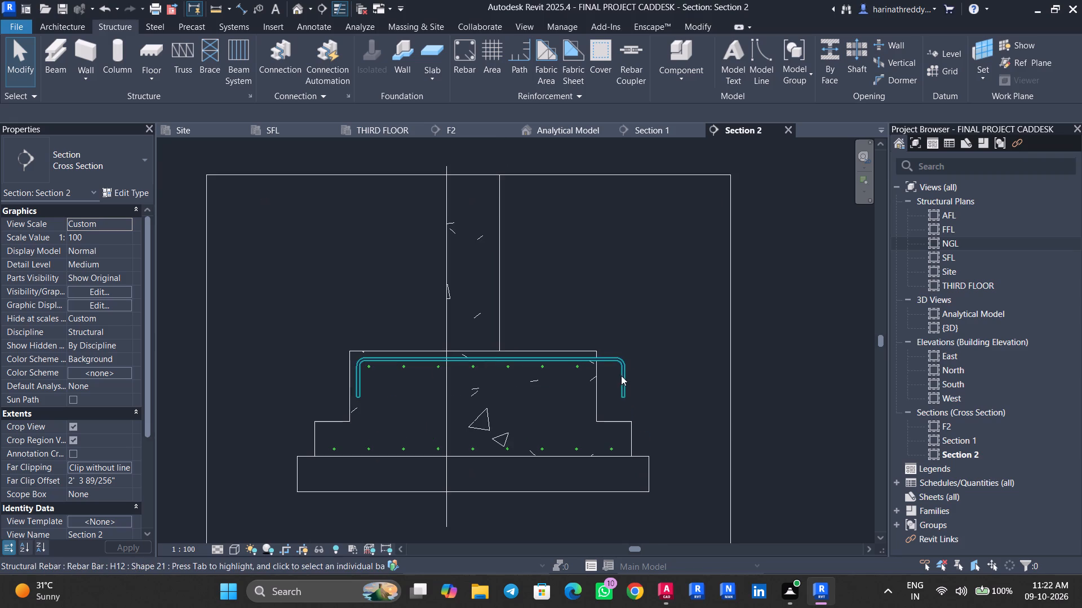
Pull the overhanging leg of F2 TOP's U-shaped H12 bars inward to the footing's cover line, making segment B about 1000 mm.
{"action": "left_click", "coordinate": [622, 375]}
{"action": "scroll", "coordinate": [622, 375], "scroll_direction": "up", "scroll_amount": 7}
{"action": "scroll", "coordinate": [622, 375], "scroll_direction": "down", "scroll_amount": 1}
{"action": "scroll", "coordinate": [622, 375], "scroll_direction": "up", "scroll_amount": 4}
{"action": "middle_click_drag", "start_coordinate": [579, 405], "coordinate": [692, 396]}
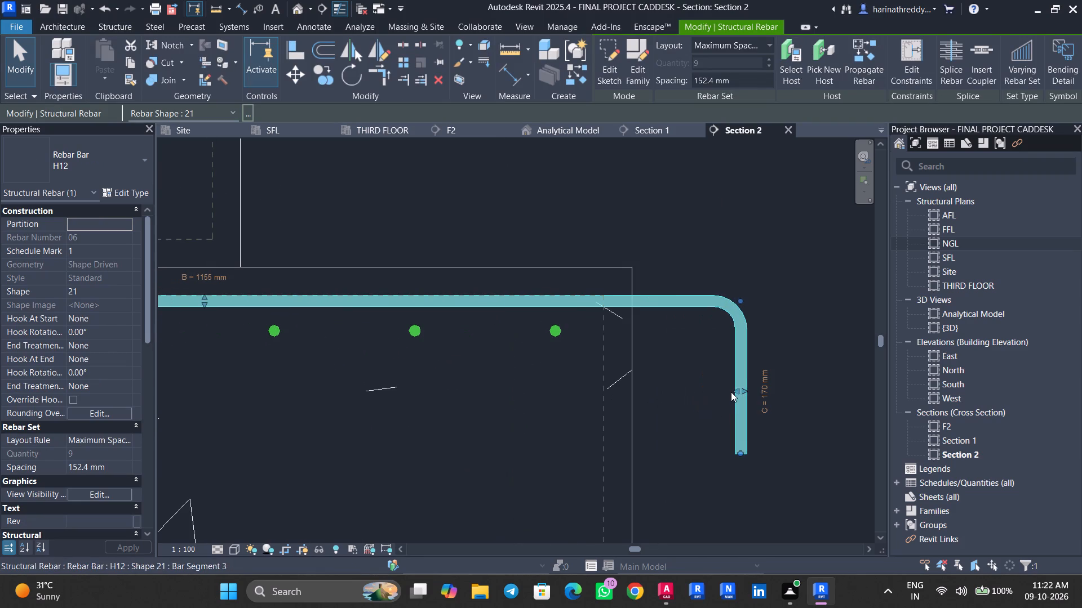
{"action": "left_click_drag", "start_coordinate": [735, 389], "coordinate": [593, 384]}
{"action": "middle_click_drag", "start_coordinate": [513, 384], "coordinate": [573, 388]}
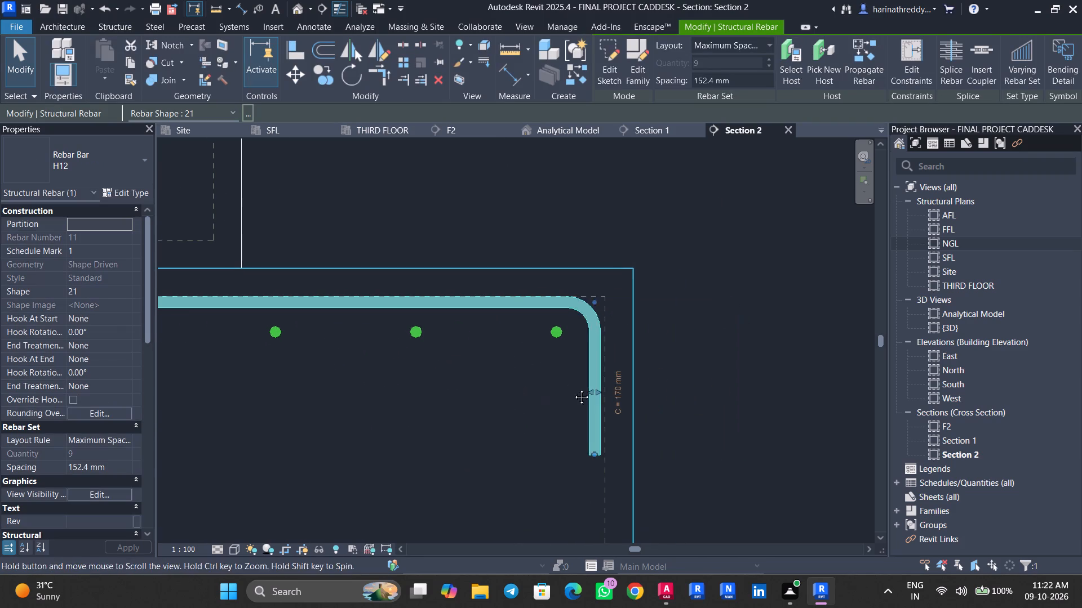
{"action": "middle_click_drag", "start_coordinate": [573, 388], "coordinate": [770, 371]}
{"action": "middle_click_drag", "start_coordinate": [592, 394], "coordinate": [787, 392]}
{"action": "scroll", "coordinate": [696, 392], "scroll_direction": "down", "scroll_amount": 4}
{"action": "scroll", "coordinate": [380, 369], "scroll_direction": "up", "scroll_amount": 4}
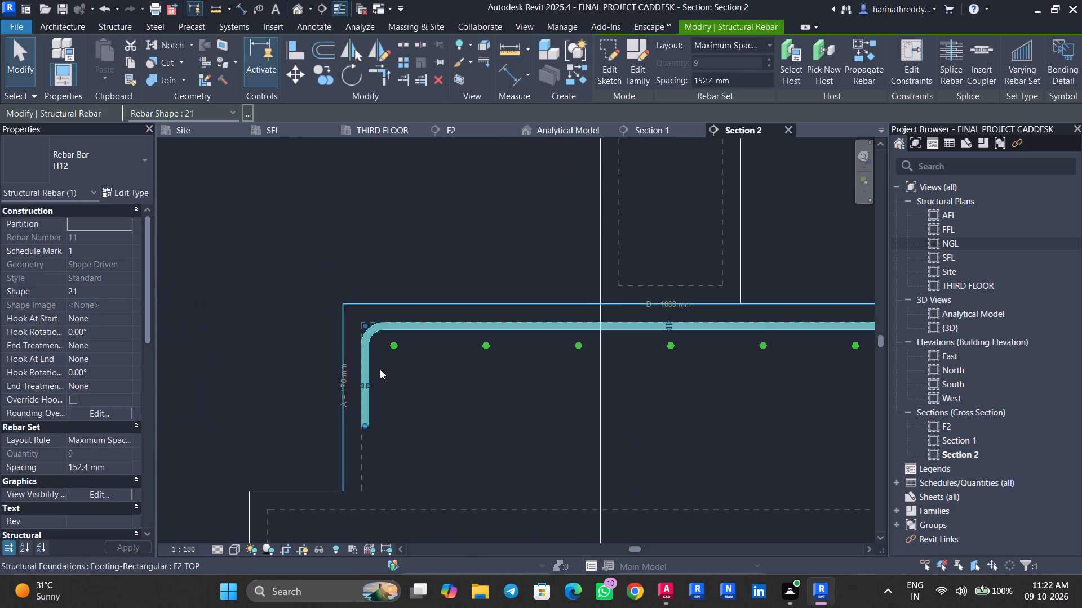
{"action": "middle_click_drag", "start_coordinate": [498, 378], "coordinate": [411, 368]}
{"action": "key", "text": "Escape"}
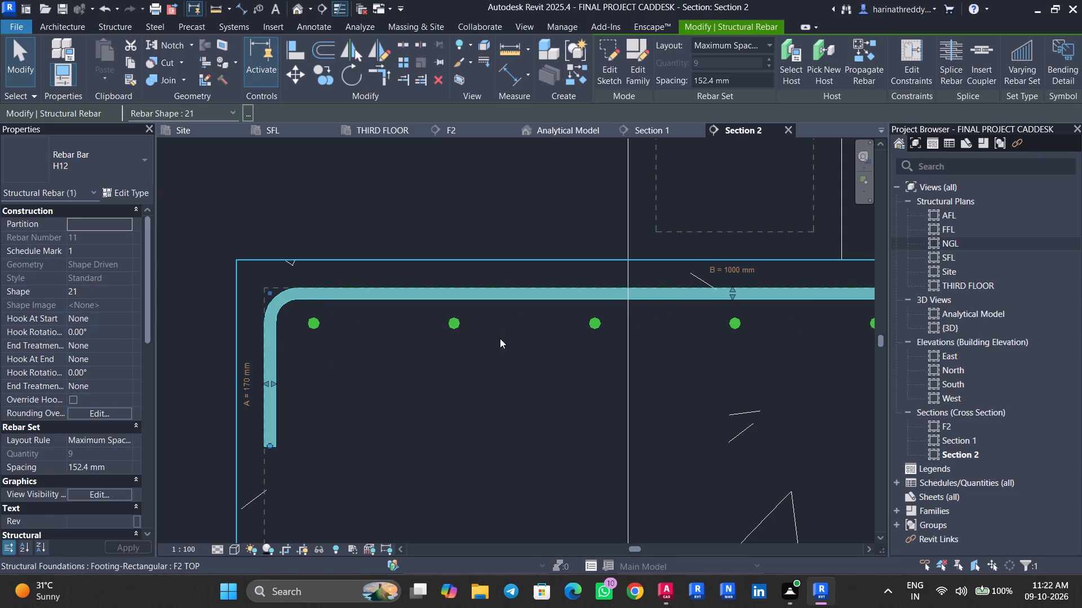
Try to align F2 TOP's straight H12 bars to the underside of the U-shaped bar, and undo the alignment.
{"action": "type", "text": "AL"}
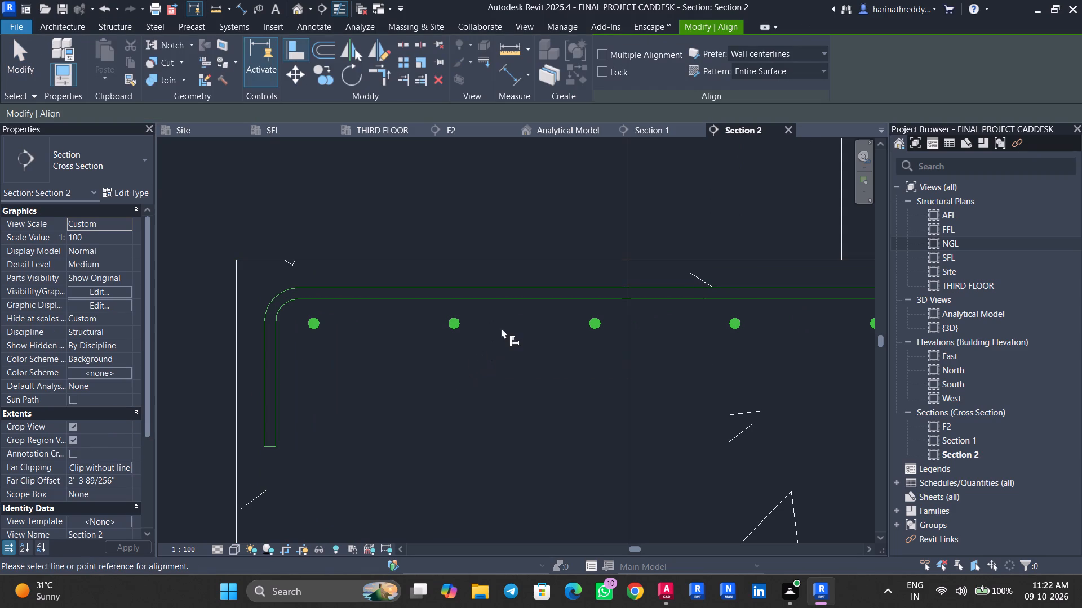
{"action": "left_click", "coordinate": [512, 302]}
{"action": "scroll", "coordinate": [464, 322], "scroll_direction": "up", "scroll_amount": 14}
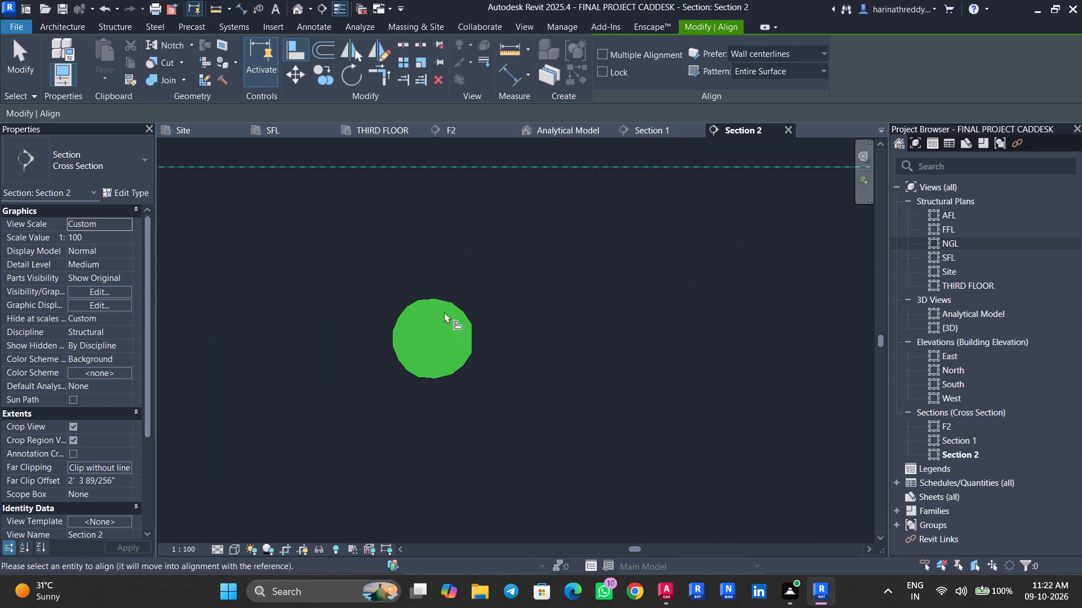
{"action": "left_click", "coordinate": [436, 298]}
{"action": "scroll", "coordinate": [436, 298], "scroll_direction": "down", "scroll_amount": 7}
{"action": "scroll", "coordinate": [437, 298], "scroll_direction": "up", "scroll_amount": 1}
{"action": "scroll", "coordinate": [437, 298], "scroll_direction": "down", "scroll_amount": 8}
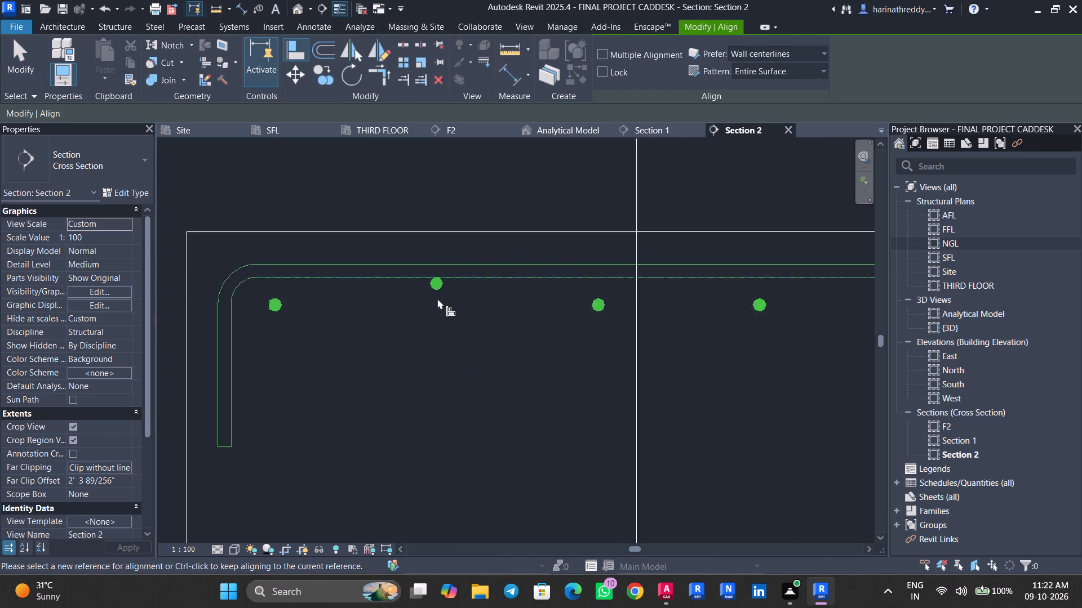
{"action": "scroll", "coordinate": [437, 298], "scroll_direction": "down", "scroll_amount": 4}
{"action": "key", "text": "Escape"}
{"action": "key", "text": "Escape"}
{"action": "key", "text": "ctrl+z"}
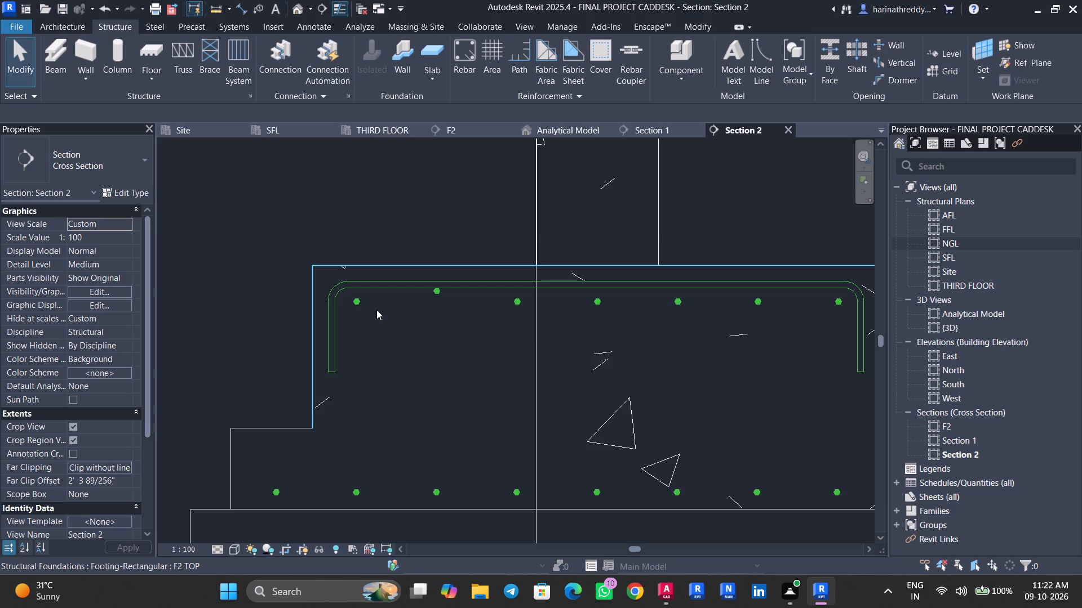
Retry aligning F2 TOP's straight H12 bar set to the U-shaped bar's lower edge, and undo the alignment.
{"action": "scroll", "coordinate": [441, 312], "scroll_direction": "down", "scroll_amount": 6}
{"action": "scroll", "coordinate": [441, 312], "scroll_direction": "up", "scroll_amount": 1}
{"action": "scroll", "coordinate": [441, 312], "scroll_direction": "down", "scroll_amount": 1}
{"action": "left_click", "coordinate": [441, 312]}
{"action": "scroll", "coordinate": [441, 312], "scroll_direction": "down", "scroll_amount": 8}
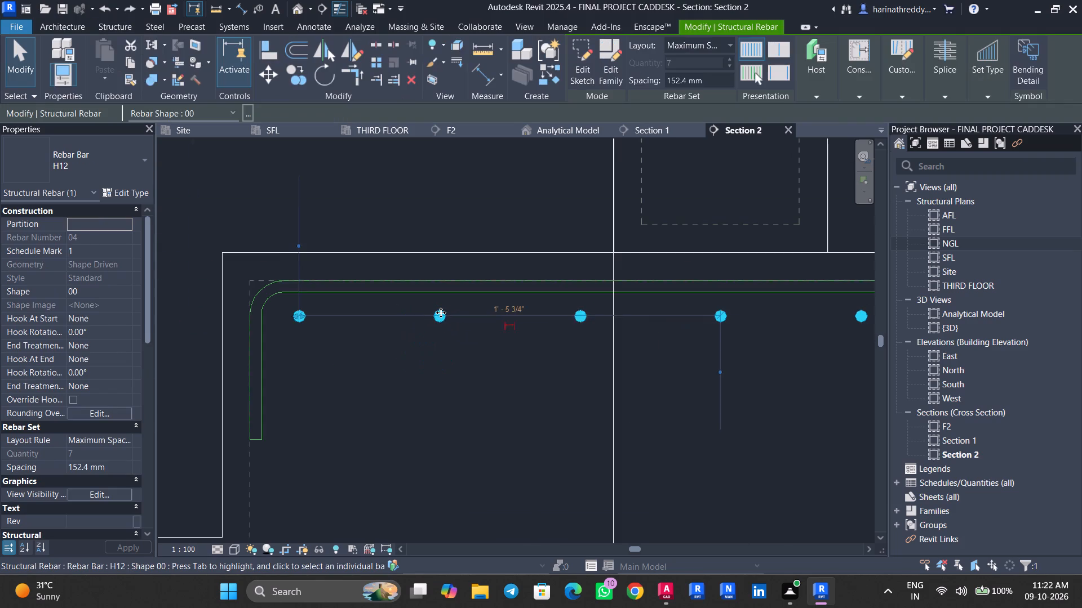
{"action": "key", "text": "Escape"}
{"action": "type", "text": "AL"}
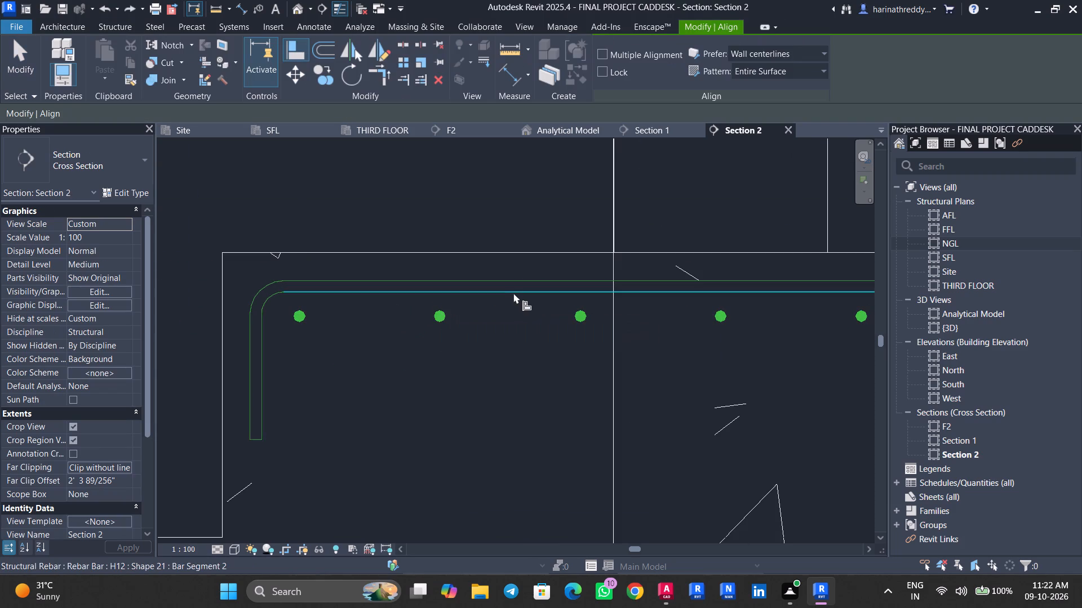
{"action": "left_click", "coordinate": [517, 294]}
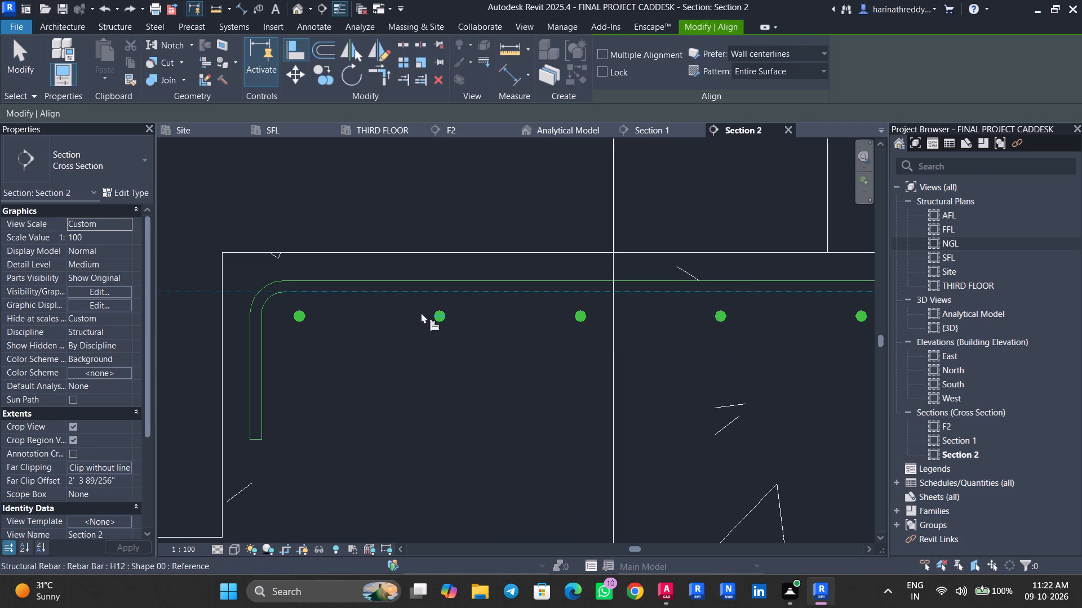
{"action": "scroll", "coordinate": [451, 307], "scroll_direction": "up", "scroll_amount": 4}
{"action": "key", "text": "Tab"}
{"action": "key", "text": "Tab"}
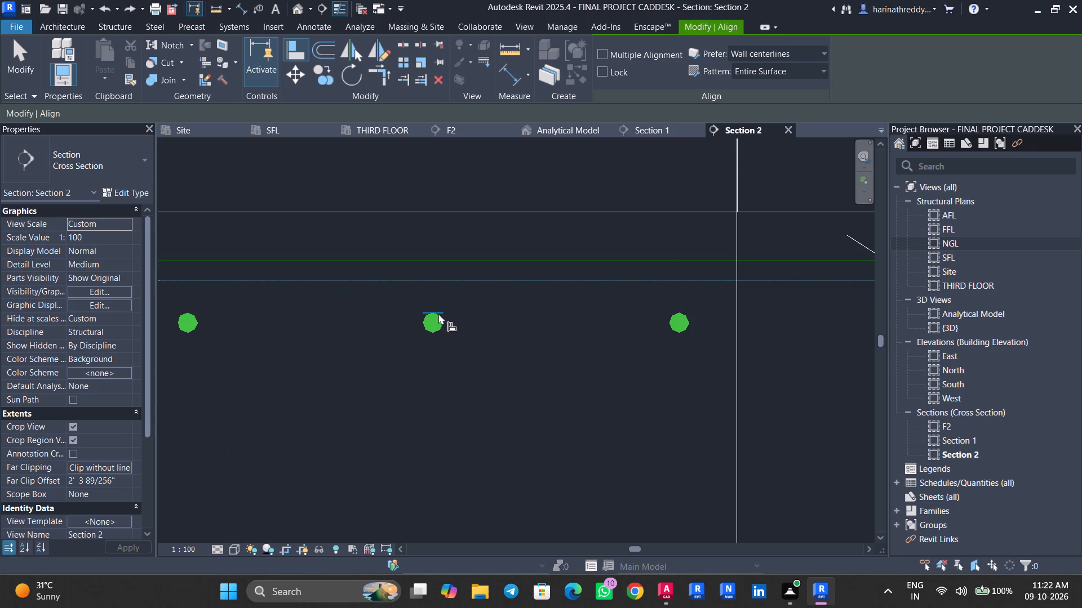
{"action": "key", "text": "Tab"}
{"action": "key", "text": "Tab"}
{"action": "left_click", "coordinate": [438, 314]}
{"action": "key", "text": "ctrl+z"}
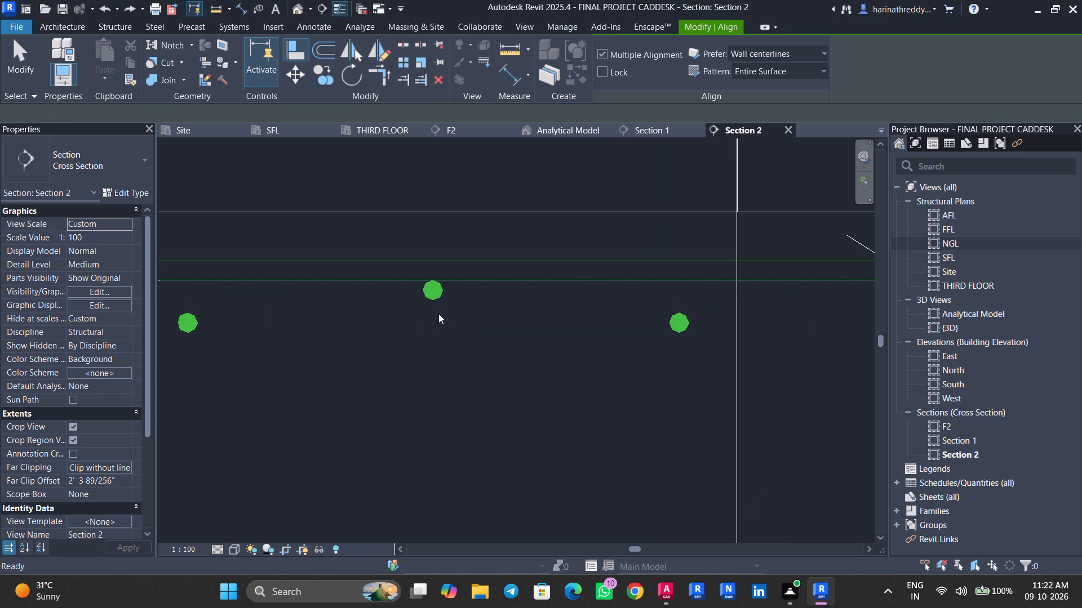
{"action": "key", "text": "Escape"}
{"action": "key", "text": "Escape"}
Nudge F2 TOP's straight H12 bar set upward to sit just beneath the U-shaped bar's horizontal segment.
{"action": "left_click", "coordinate": [434, 316]}
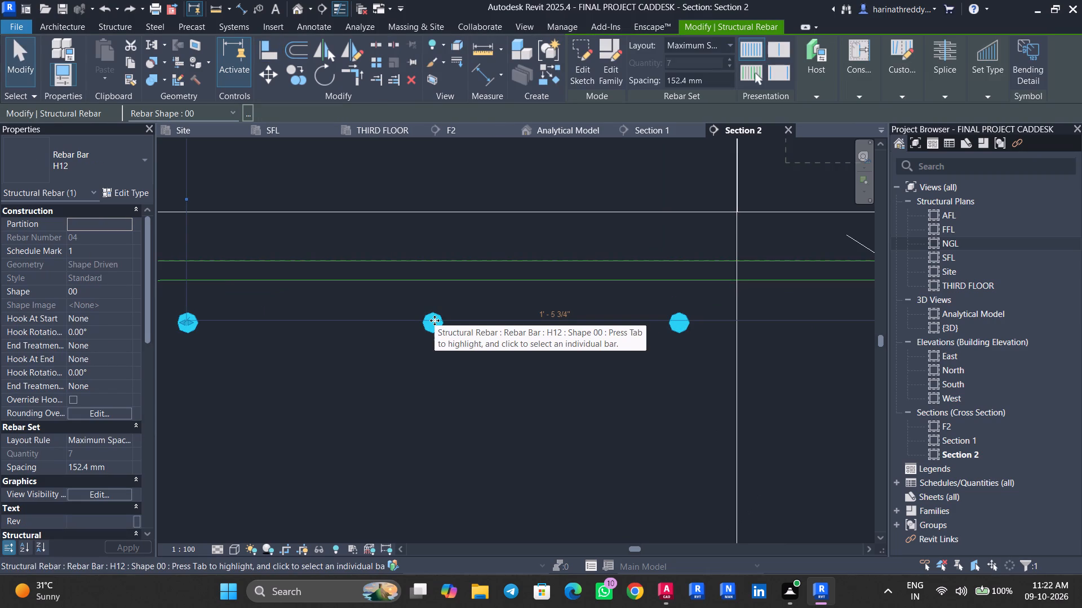
{"action": "key", "text": "Up"}
{"action": "key", "text": "Up"}
{"action": "key", "text": "Up"}
{"action": "key", "text": "Up"}
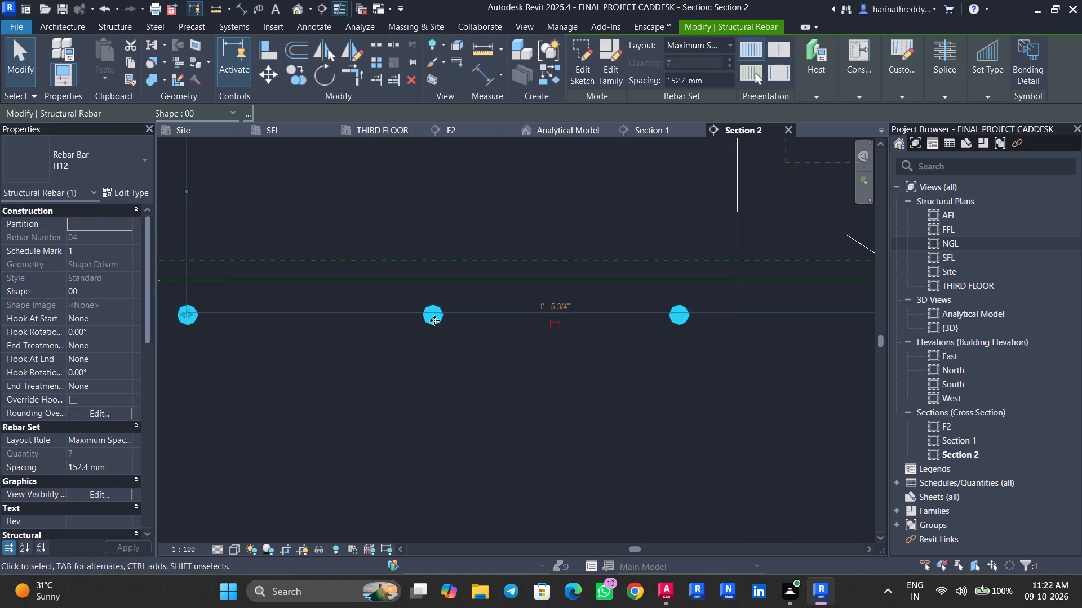
{"action": "key", "text": "Up"}
{"action": "key", "text": "Up"}
{"action": "key", "text": "Up"}
{"action": "key", "text": "Up"}
{"action": "key", "text": "Up"}
{"action": "key", "text": "Up"}
{"action": "key", "text": "Up"}
{"action": "key", "text": "Up"}
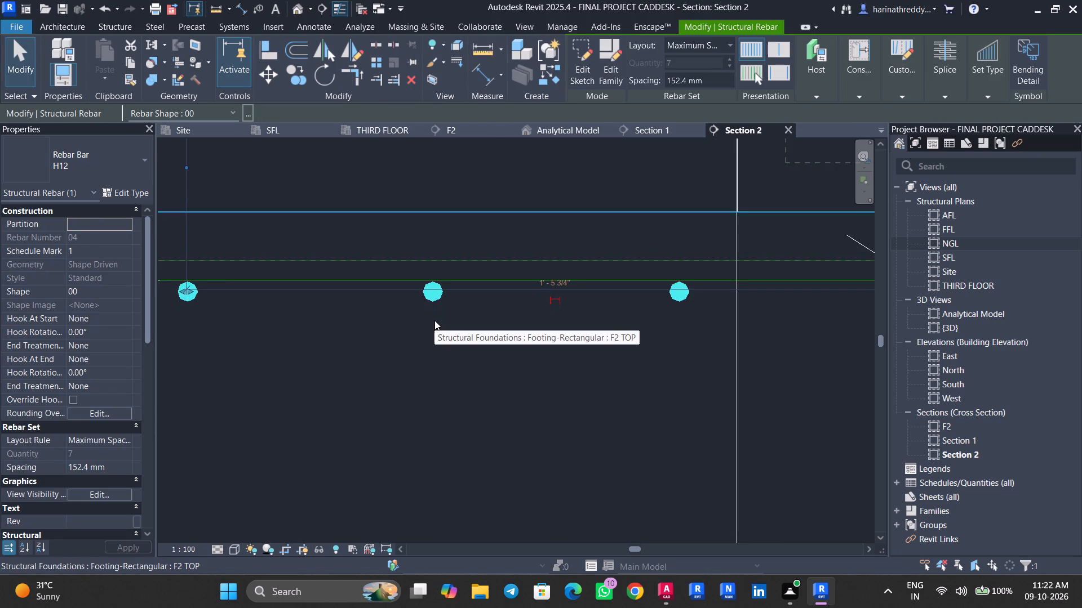
{"action": "scroll", "coordinate": [440, 256], "scroll_direction": "up", "scroll_amount": 11}
{"action": "scroll", "coordinate": [409, 307], "scroll_direction": "down", "scroll_amount": 1}
{"action": "scroll", "coordinate": [409, 307], "scroll_direction": "up", "scroll_amount": 1}
{"action": "scroll", "coordinate": [409, 307], "scroll_direction": "down", "scroll_amount": 1}
{"action": "scroll", "coordinate": [409, 307], "scroll_direction": "up", "scroll_amount": 1}
{"action": "scroll", "coordinate": [409, 307], "scroll_direction": "down", "scroll_amount": 7}
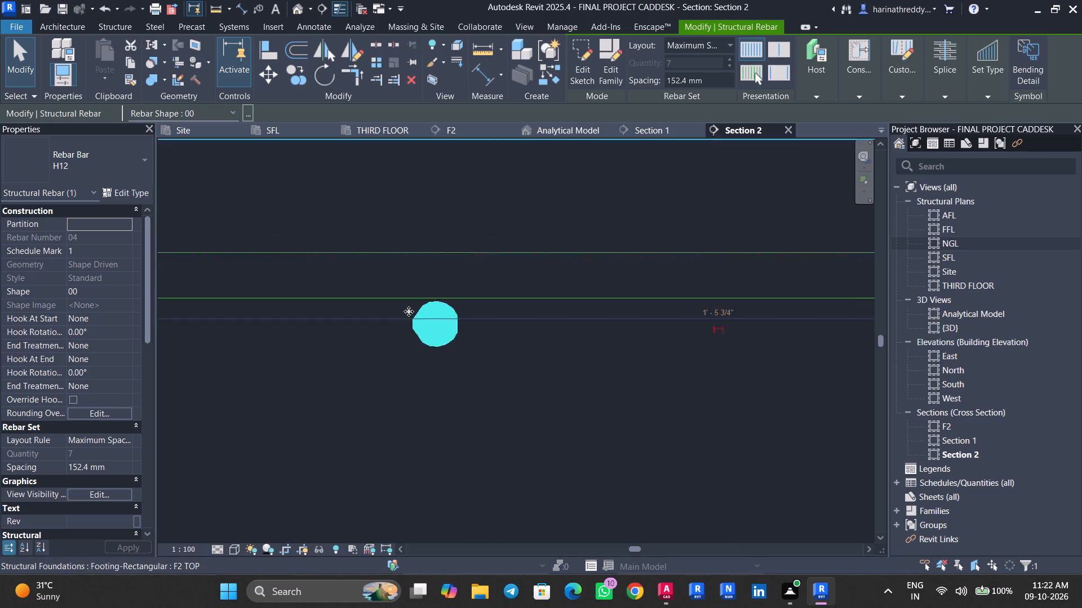
{"action": "scroll", "coordinate": [409, 311], "scroll_direction": "down", "scroll_amount": 5}
Stretch the near end of F2 TOP's straight bar set outward into the bend of the U-shaped bar's segment A leg.
{"action": "middle_click_drag", "start_coordinate": [318, 352], "coordinate": [562, 359]}
{"action": "middle_click", "coordinate": [564, 359]}
{"action": "scroll", "coordinate": [422, 323], "scroll_direction": "up", "scroll_amount": 13}
{"action": "middle_click_drag", "start_coordinate": [446, 349], "coordinate": [513, 408]}
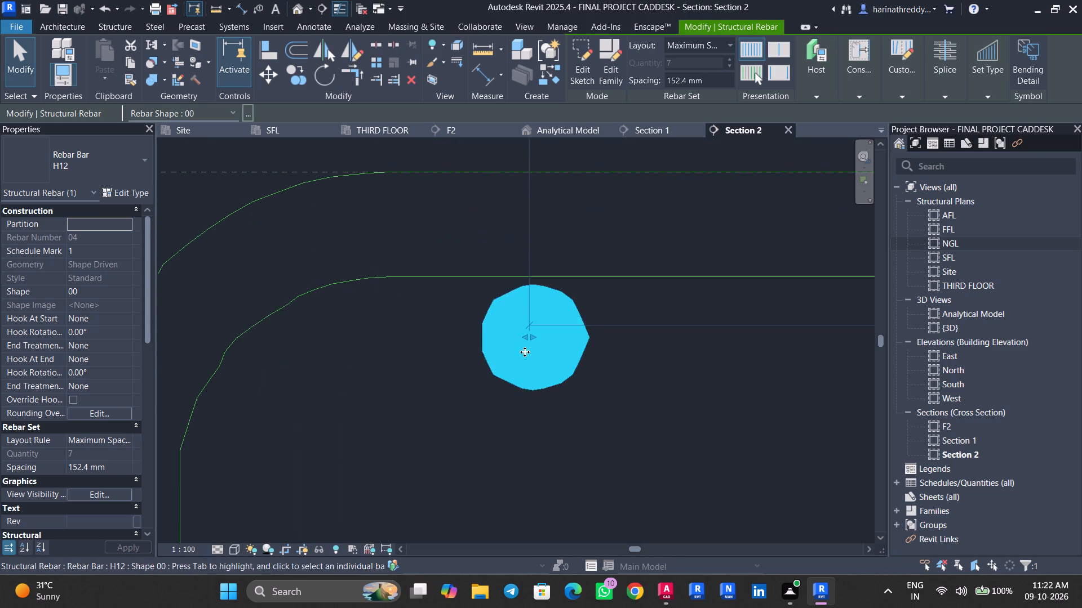
{"action": "left_click_drag", "start_coordinate": [526, 338], "coordinate": [342, 355]}
{"action": "key", "text": "Escape"}
Stretch the opposite end of F2 TOP's straight bar set outward into the bend of the U-shaped bar's segment C leg.
{"action": "scroll", "coordinate": [680, 348], "scroll_direction": "down", "scroll_amount": 6}
{"action": "middle_click_drag", "start_coordinate": [746, 368], "coordinate": [335, 377]}
{"action": "middle_click_drag", "start_coordinate": [730, 395], "coordinate": [314, 397]}
{"action": "scroll", "coordinate": [314, 397], "scroll_direction": "down", "scroll_amount": 1}
{"action": "middle_click_drag", "start_coordinate": [752, 399], "coordinate": [303, 400]}
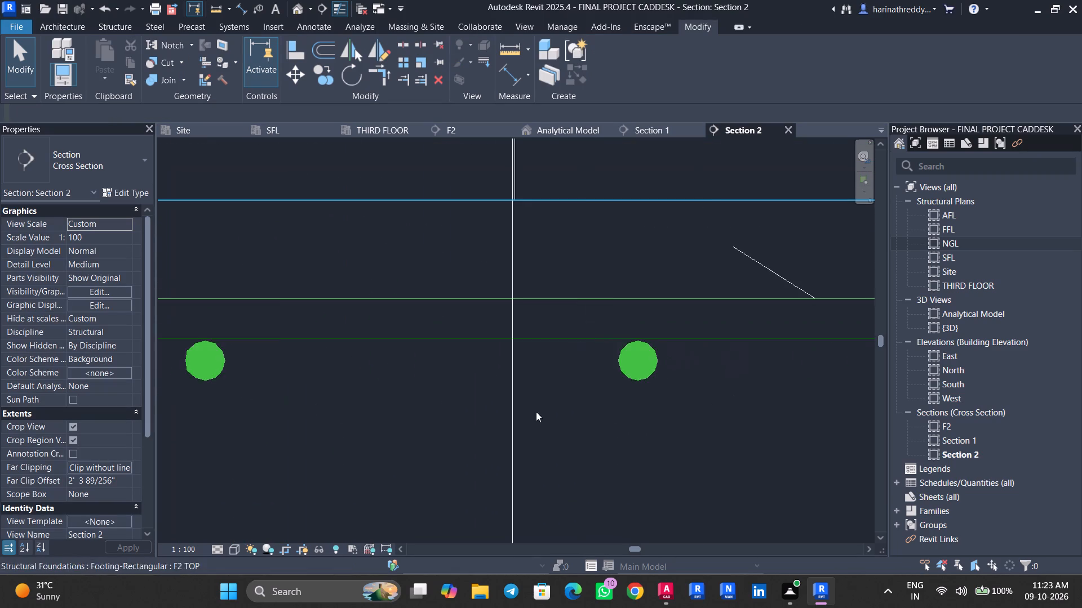
{"action": "middle_click_drag", "start_coordinate": [834, 419], "coordinate": [375, 420]}
{"action": "middle_click_drag", "start_coordinate": [698, 424], "coordinate": [317, 424]}
{"action": "middle_click_drag", "start_coordinate": [832, 433], "coordinate": [445, 436]}
{"action": "middle_click_drag", "start_coordinate": [662, 433], "coordinate": [380, 433]}
{"action": "middle_click_drag", "start_coordinate": [836, 437], "coordinate": [463, 442]}
{"action": "middle_click_drag", "start_coordinate": [743, 440], "coordinate": [663, 444]}
{"action": "left_click", "coordinate": [406, 370]}
{"action": "scroll", "coordinate": [410, 376], "scroll_direction": "up", "scroll_amount": 1}
{"action": "scroll", "coordinate": [410, 376], "scroll_direction": "down", "scroll_amount": 1}
{"action": "scroll", "coordinate": [410, 376], "scroll_direction": "up", "scroll_amount": 6}
{"action": "scroll", "coordinate": [411, 377], "scroll_direction": "down", "scroll_amount": 1}
{"action": "scroll", "coordinate": [411, 377], "scroll_direction": "up", "scroll_amount": 6}
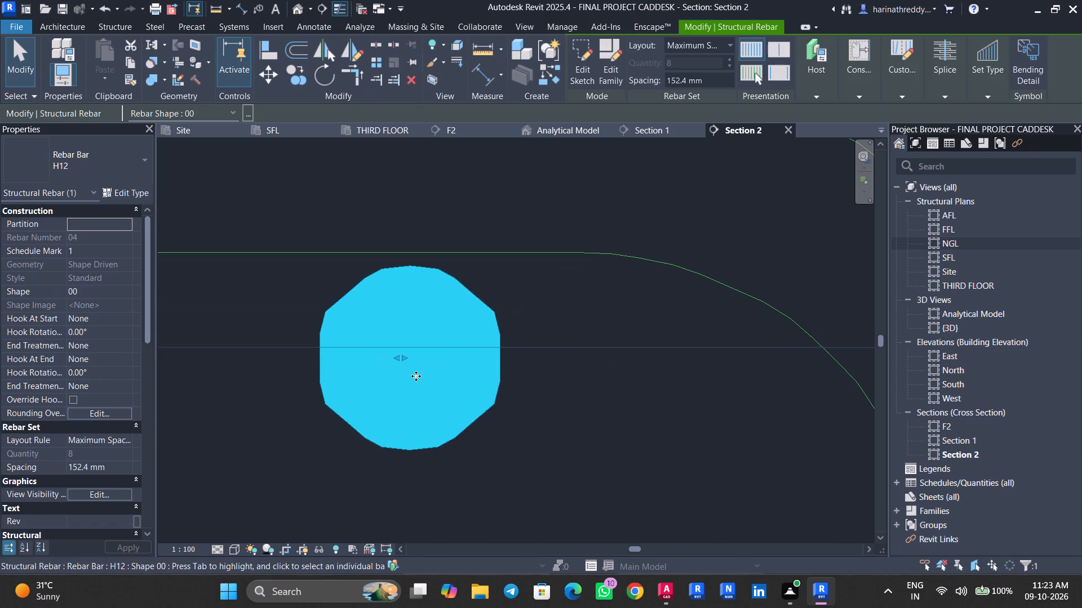
{"action": "left_click_drag", "start_coordinate": [406, 359], "coordinate": [644, 345]}
{"action": "key", "text": "Escape"}
Create a similar shape 21 H12 rebar set at 152.4 mm maximum spacing across the base of the F2 footing, legs pointing up.
{"action": "scroll", "coordinate": [502, 361], "scroll_direction": "down", "scroll_amount": 5}
{"action": "scroll", "coordinate": [502, 361], "scroll_direction": "up", "scroll_amount": 1}
{"action": "scroll", "coordinate": [502, 361], "scroll_direction": "down", "scroll_amount": 2}
{"action": "scroll", "coordinate": [502, 361], "scroll_direction": "up", "scroll_amount": 1}
{"action": "scroll", "coordinate": [502, 361], "scroll_direction": "down", "scroll_amount": 2}
{"action": "scroll", "coordinate": [502, 361], "scroll_direction": "up", "scroll_amount": 1}
{"action": "scroll", "coordinate": [502, 361], "scroll_direction": "down", "scroll_amount": 14}
{"action": "scroll", "coordinate": [502, 361], "scroll_direction": "up", "scroll_amount": 1}
{"action": "scroll", "coordinate": [502, 361], "scroll_direction": "down", "scroll_amount": 5}
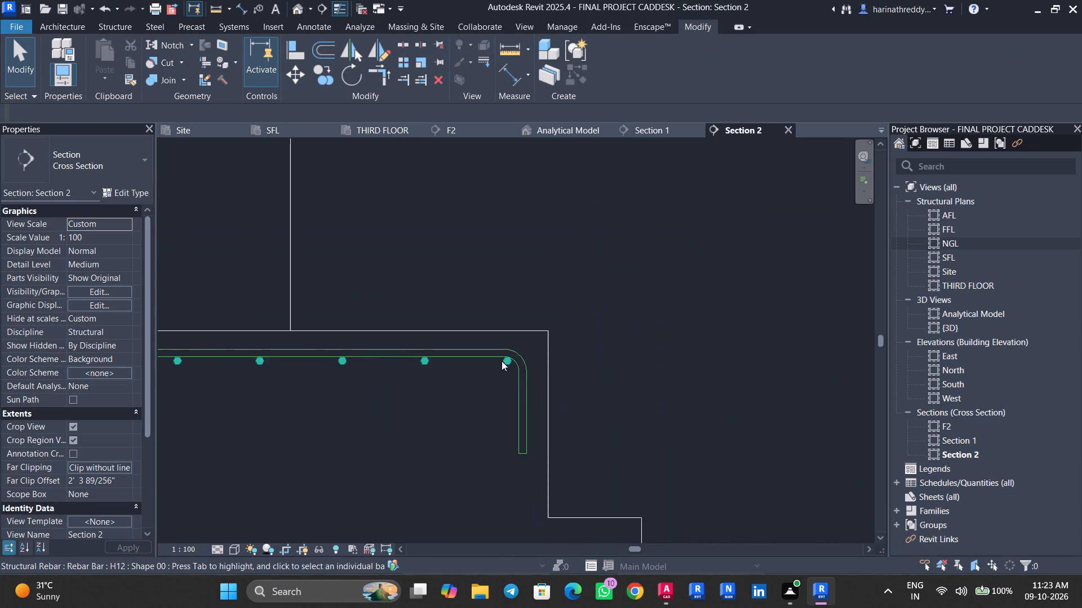
{"action": "scroll", "coordinate": [502, 361], "scroll_direction": "down", "scroll_amount": 4}
{"action": "middle_click_drag", "start_coordinate": [447, 404], "coordinate": [534, 343]}
{"action": "left_click", "coordinate": [299, 329]}
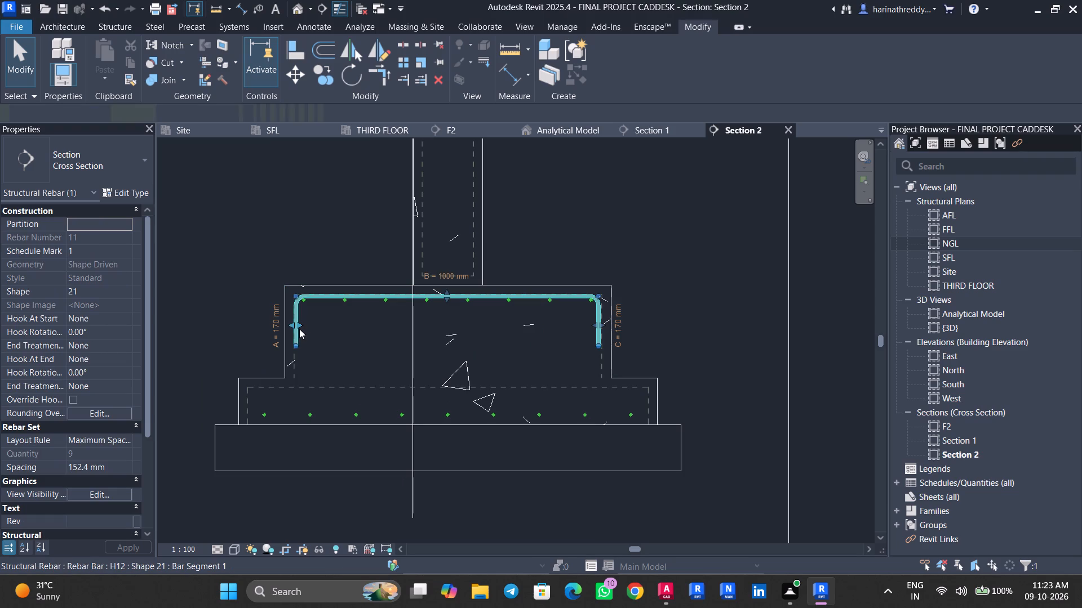
{"action": "type", "text": "CS"}
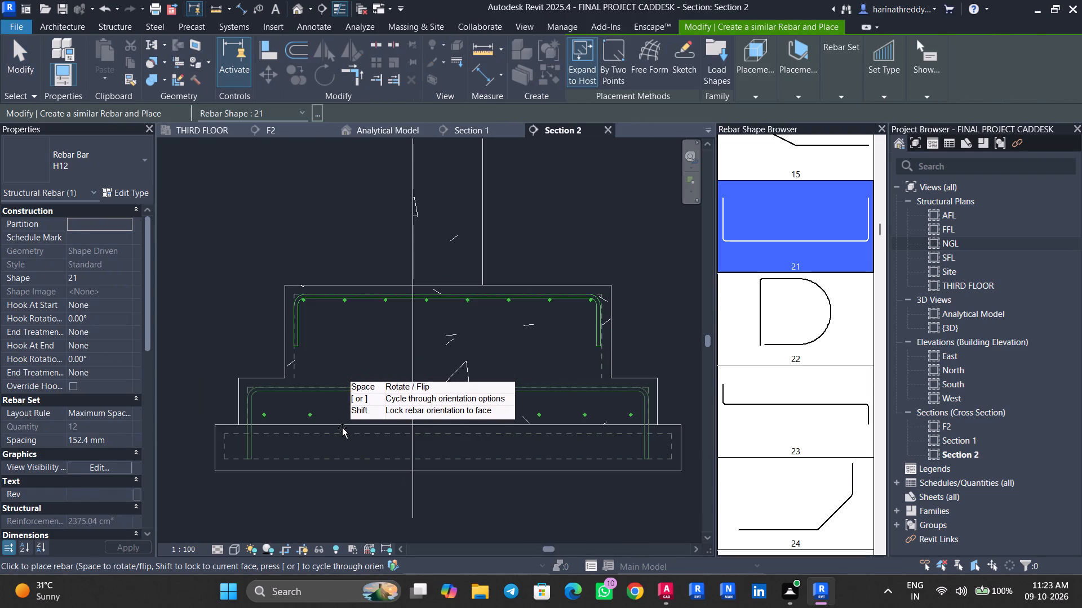
{"action": "left_click", "coordinate": [345, 424]}
{"action": "key", "text": "Escape"}
{"action": "key", "text": "Escape"}
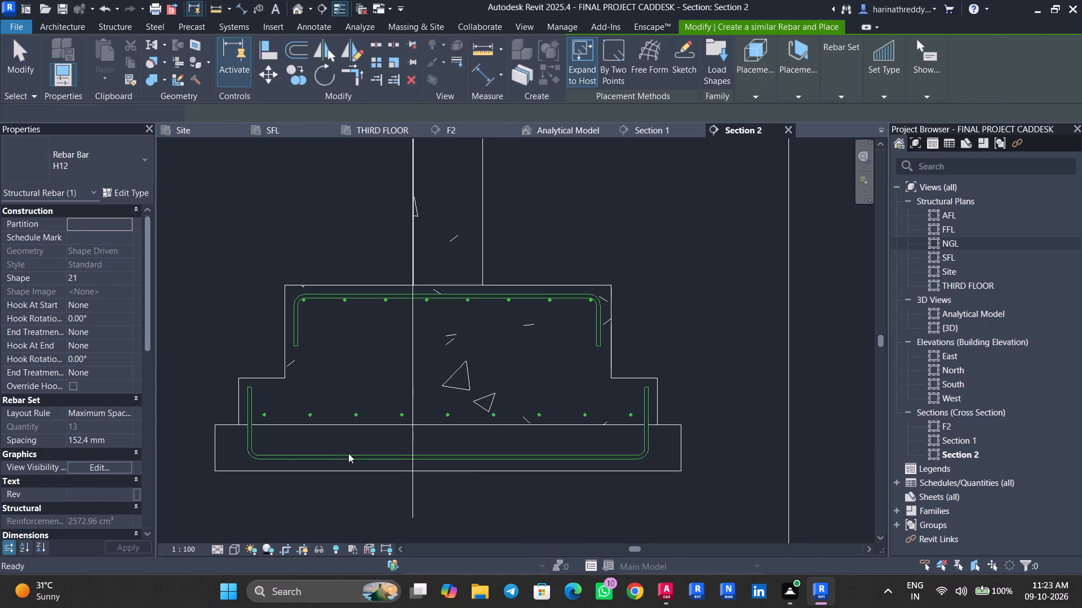
Raise the new U-shaped bar's bottom segment from the base slab to just above the F2 footing's underside, leaving legs about 115 mm long.
{"action": "left_click", "coordinate": [351, 456]}
{"action": "scroll", "coordinate": [438, 454], "scroll_direction": "up", "scroll_amount": 1}
{"action": "scroll", "coordinate": [438, 454], "scroll_direction": "down", "scroll_amount": 1}
{"action": "scroll", "coordinate": [438, 454], "scroll_direction": "up", "scroll_amount": 10}
{"action": "left_click_drag", "start_coordinate": [471, 460], "coordinate": [468, 341]}
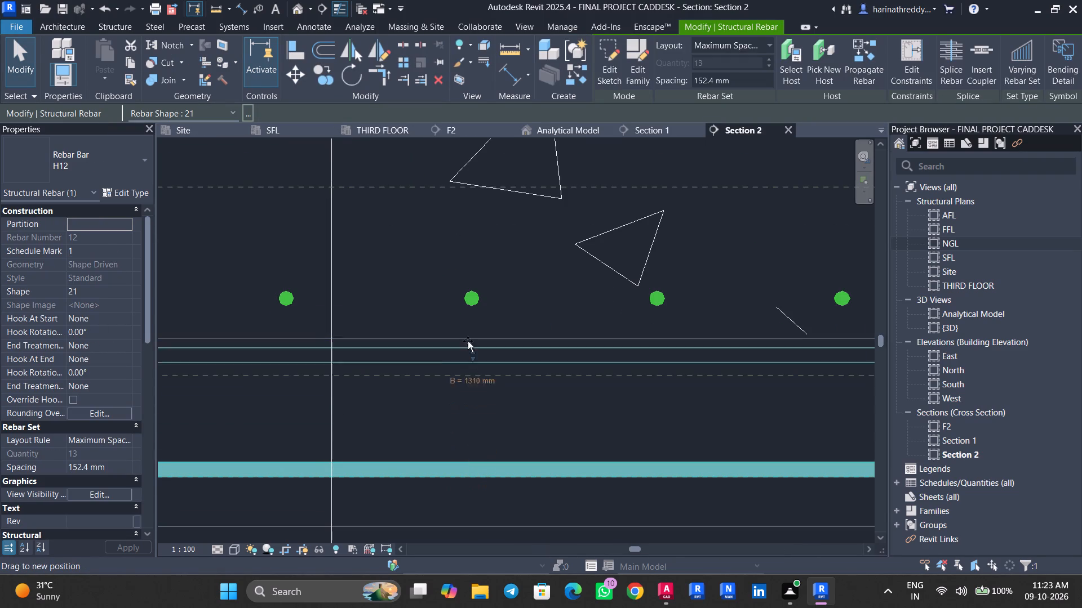
{"action": "left_click_drag", "start_coordinate": [468, 341], "coordinate": [468, 326]}
{"action": "key", "text": "Escape"}
Set leg A of the new U-shaped bar in the F2 footing to 85 mm.
{"action": "scroll", "coordinate": [470, 370], "scroll_direction": "down", "scroll_amount": 10}
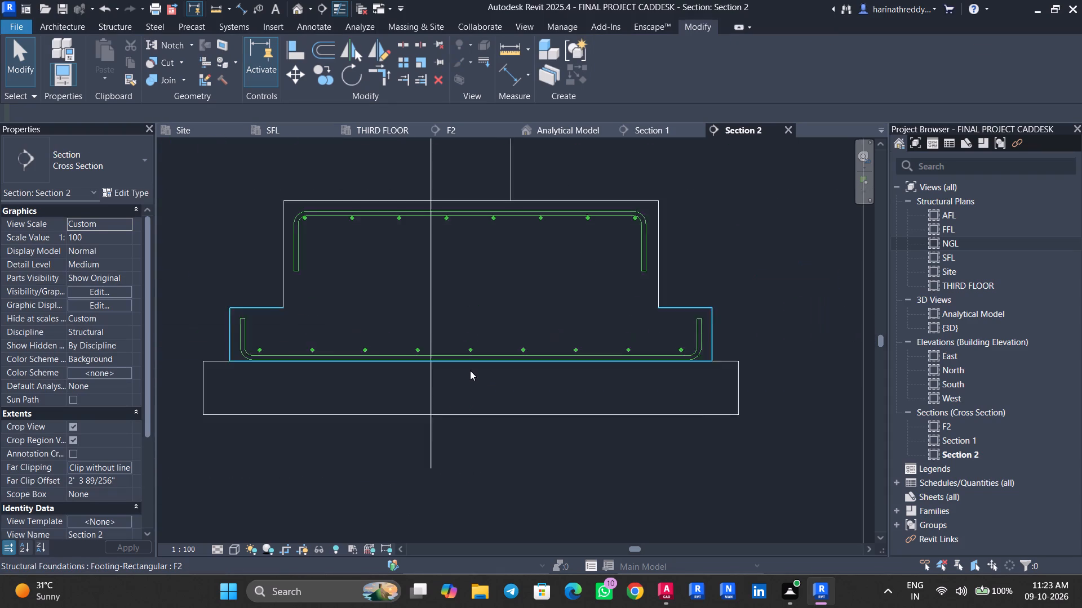
{"action": "scroll", "coordinate": [279, 351], "scroll_direction": "up", "scroll_amount": 12}
{"action": "left_click", "coordinate": [274, 368]}
{"action": "key", "text": "Escape"}
{"action": "left_click", "coordinate": [265, 384]}
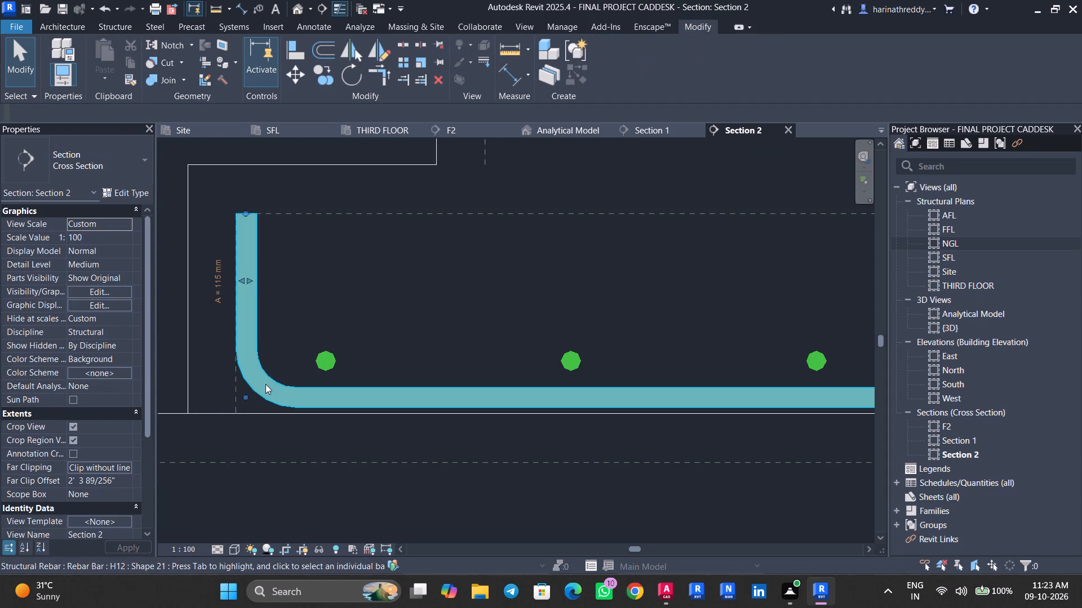
{"action": "left_click", "coordinate": [218, 292]}
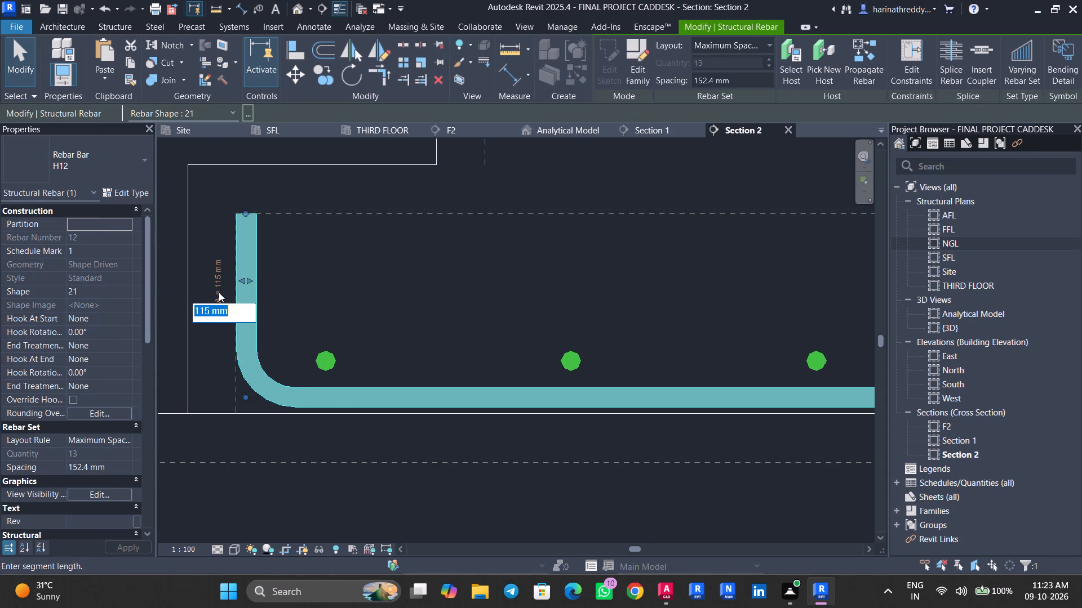
{"action": "type", "text": "85"}
{"action": "key", "text": "Return"}
{"action": "key", "text": "Escape"}
Set leg C of the F2 footing's new U-shaped bar to 85 mm.
{"action": "middle_click_drag", "start_coordinate": [471, 281], "coordinate": [108, 315]}
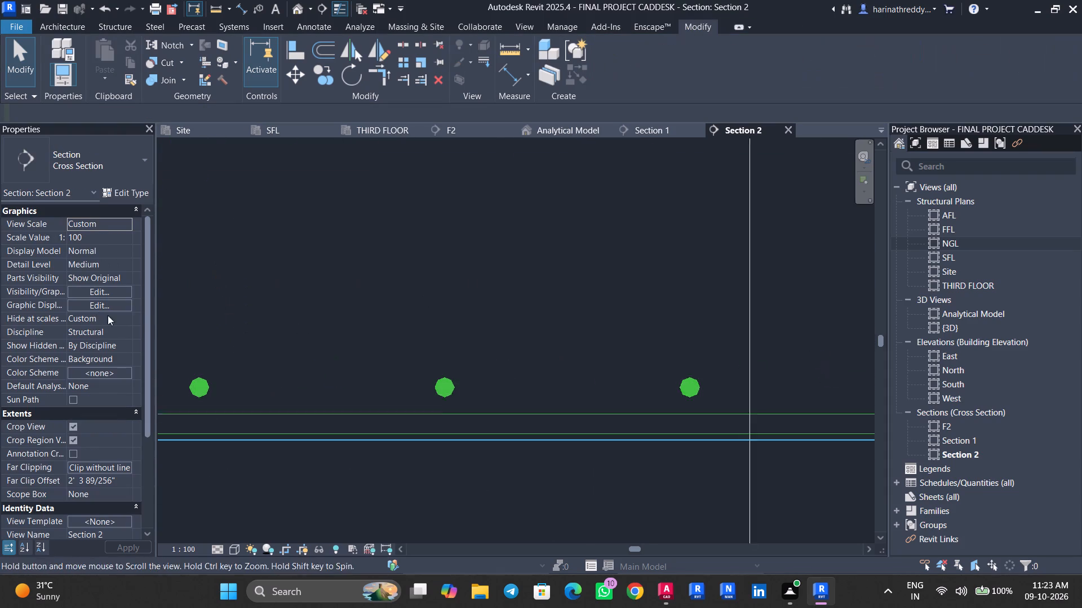
{"action": "middle_click_drag", "start_coordinate": [108, 315], "coordinate": [91, 309]}
{"action": "middle_click_drag", "start_coordinate": [504, 351], "coordinate": [121, 356]}
{"action": "middle_click_drag", "start_coordinate": [701, 347], "coordinate": [273, 357]}
{"action": "middle_click_drag", "start_coordinate": [657, 328], "coordinate": [181, 339]}
{"action": "middle_click_drag", "start_coordinate": [632, 348], "coordinate": [471, 347]}
{"action": "left_click", "coordinate": [556, 352]}
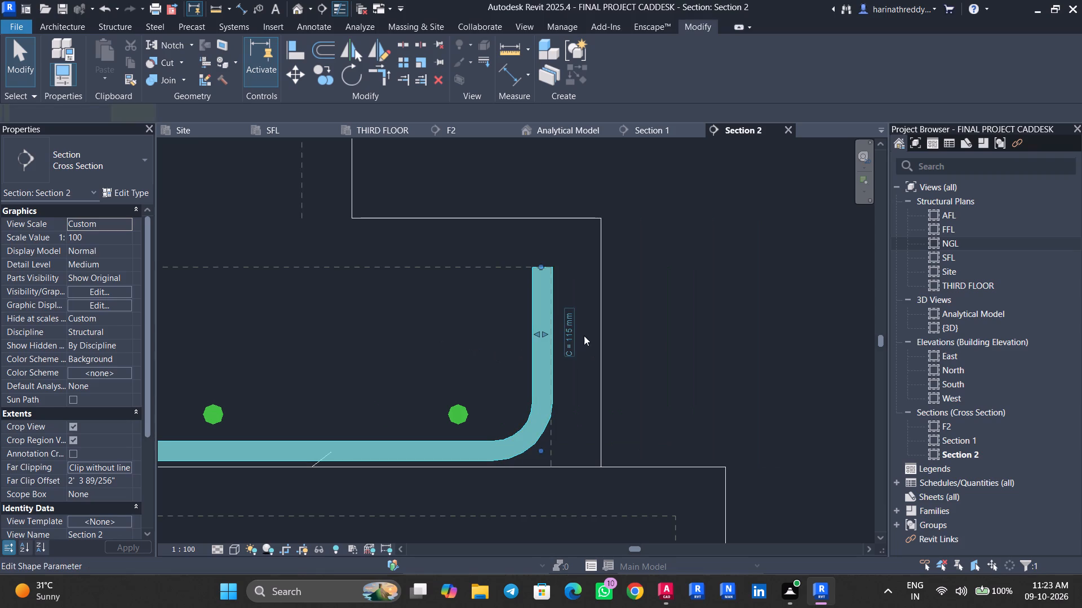
{"action": "left_click", "coordinate": [573, 330]}
{"action": "type", "text": "85"}
{"action": "key", "text": "Return"}
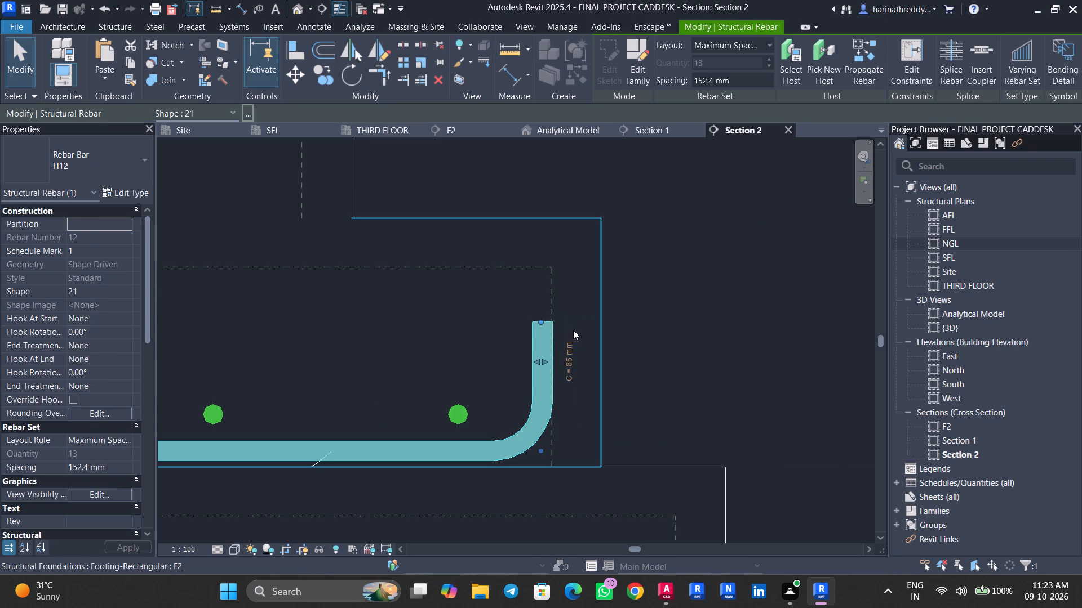
{"action": "key", "text": "Escape"}
{"action": "key", "text": "Escape"}
Lower the F2 footing's straight H12 bar set onto the inner face of the U-shaped bar's bottom segment.
{"action": "left_click", "coordinate": [474, 414]}
{"action": "middle_click_drag", "start_coordinate": [475, 410], "coordinate": [557, 335]}
{"action": "key", "text": "Escape"}
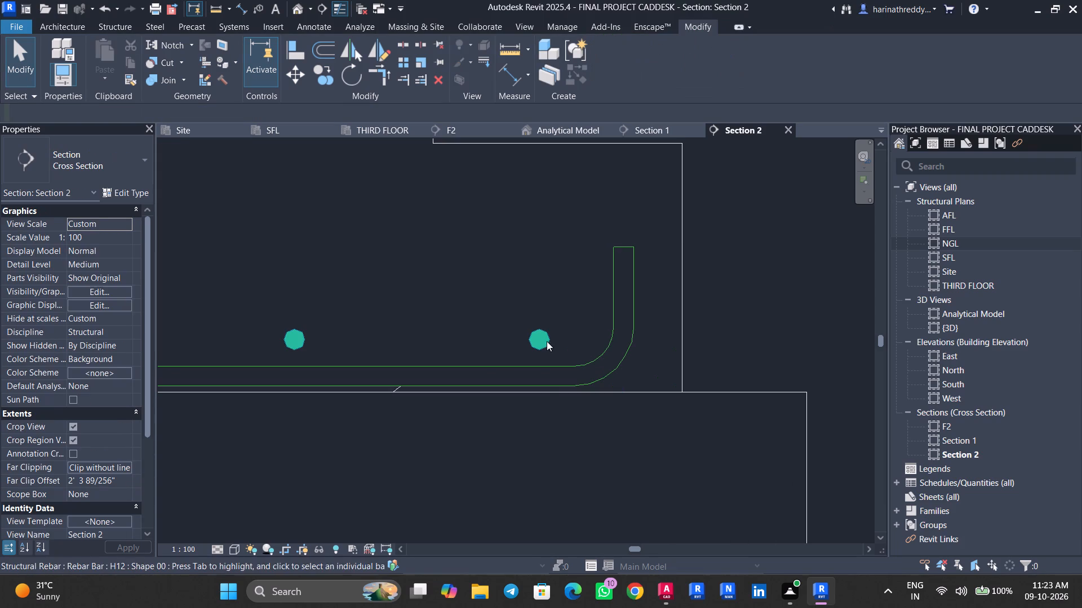
{"action": "left_click", "coordinate": [547, 341]}
{"action": "scroll", "coordinate": [526, 350], "scroll_direction": "up", "scroll_amount": 4}
{"action": "key", "text": "Down"}
{"action": "key", "text": "Down"}
{"action": "key", "text": "Down"}
{"action": "key", "text": "Down"}
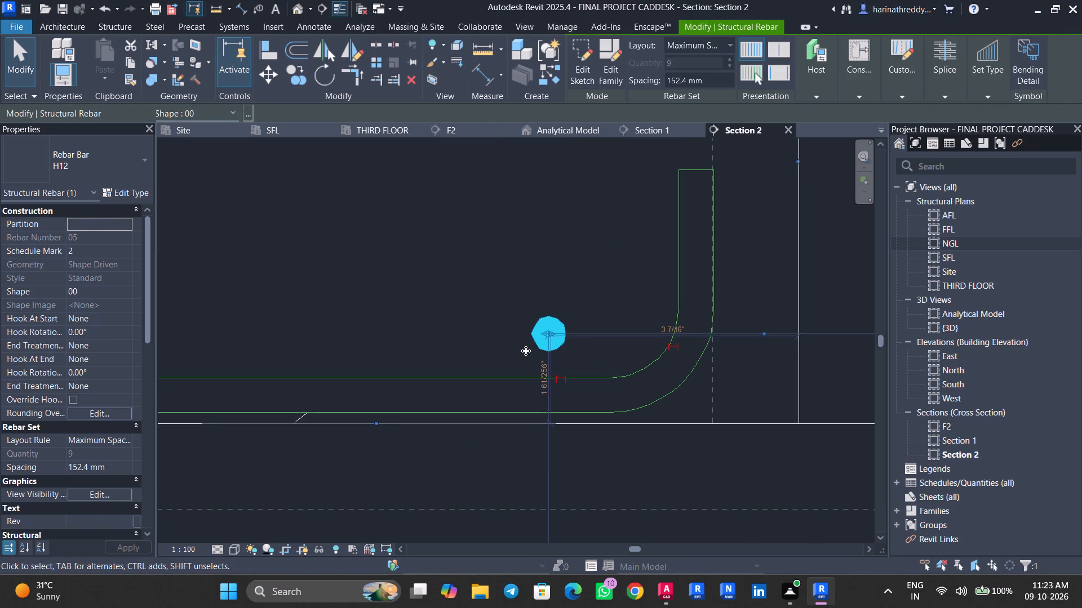
{"action": "key", "text": "Down"}
{"action": "key", "text": "Down"}
{"action": "key", "text": "Down"}
{"action": "key", "text": "Down"}
{"action": "key", "text": "Down"}
{"action": "key", "text": "Down"}
{"action": "key", "text": "Down"}
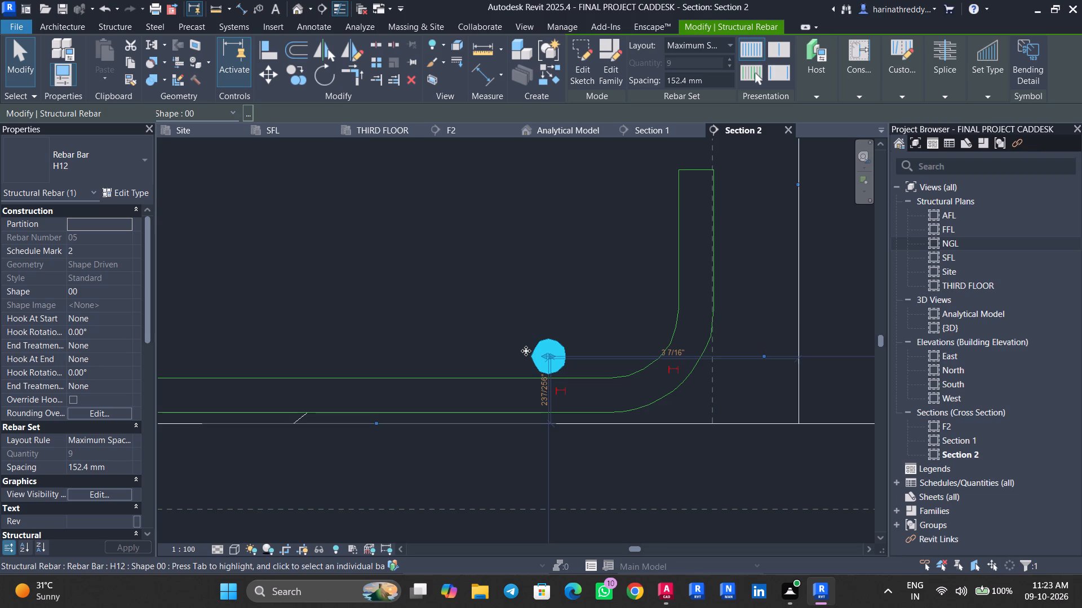
{"action": "scroll", "coordinate": [573, 370], "scroll_direction": "up", "scroll_amount": 3}
{"action": "scroll", "coordinate": [573, 370], "scroll_direction": "down", "scroll_amount": 1}
{"action": "scroll", "coordinate": [538, 389], "scroll_direction": "up", "scroll_amount": 4}
{"action": "scroll", "coordinate": [538, 389], "scroll_direction": "down", "scroll_amount": 1}
{"action": "scroll", "coordinate": [538, 389], "scroll_direction": "up", "scroll_amount": 9}
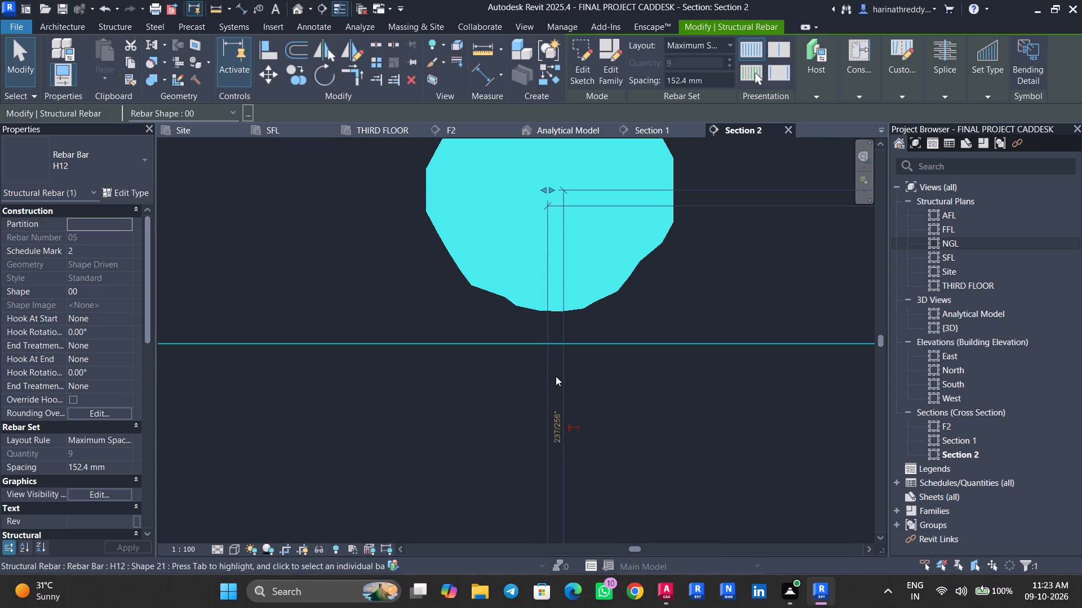
{"action": "key", "text": "Down"}
{"action": "key", "text": "Down"}
{"action": "key", "text": "Down"}
{"action": "key", "text": "Down"}
{"action": "key", "text": "Down"}
{"action": "key", "text": "Down"}
{"action": "key", "text": "Down"}
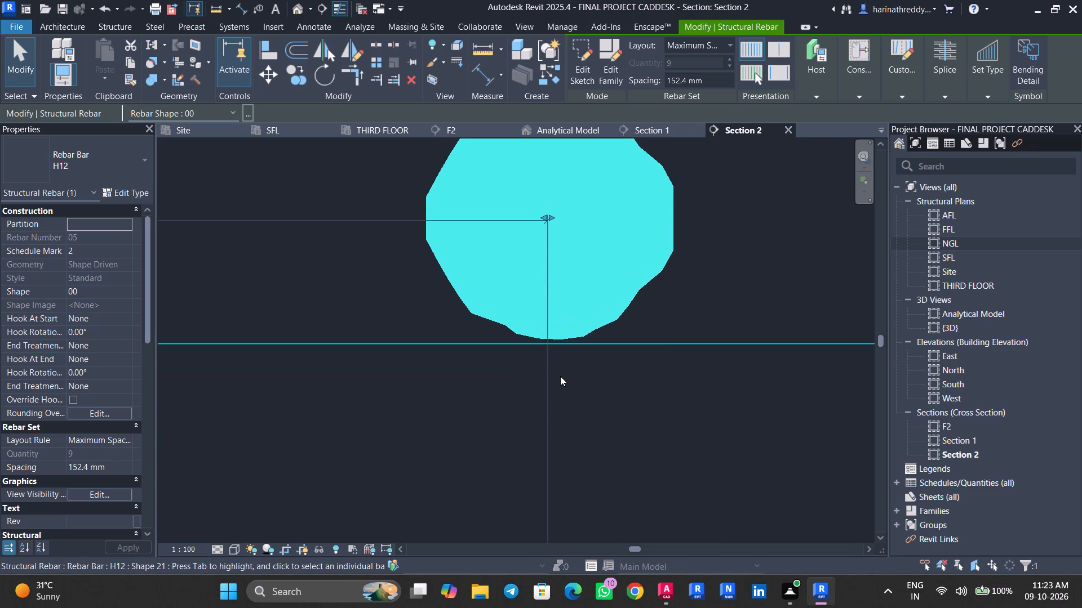
{"action": "key", "text": "Down"}
{"action": "scroll", "coordinate": [588, 377], "scroll_direction": "down", "scroll_amount": 7}
{"action": "scroll", "coordinate": [584, 376], "scroll_direction": "up", "scroll_amount": 2}
{"action": "scroll", "coordinate": [584, 376], "scroll_direction": "down", "scroll_amount": 5}
{"action": "scroll", "coordinate": [584, 370], "scroll_direction": "up", "scroll_amount": 1}
{"action": "scroll", "coordinate": [584, 370], "scroll_direction": "down", "scroll_amount": 1}
{"action": "key", "text": "Escape"}
Extend the straight H12 bar set sideways so its end bar sits at the bend of the U-shaped bar's leg C.
{"action": "left_click", "coordinate": [579, 339]}
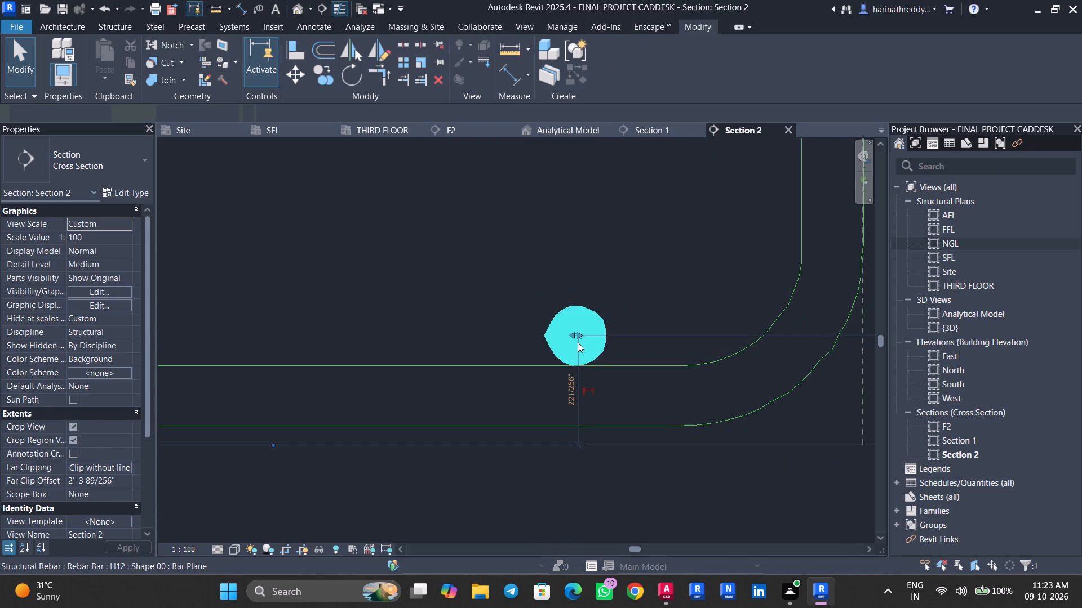
{"action": "left_click_drag", "start_coordinate": [578, 335], "coordinate": [713, 329]}
{"action": "key", "text": "Escape"}
{"action": "scroll", "coordinate": [605, 326], "scroll_direction": "down", "scroll_amount": 2}
{"action": "scroll", "coordinate": [605, 326], "scroll_direction": "up", "scroll_amount": 1}
{"action": "scroll", "coordinate": [605, 326], "scroll_direction": "down", "scroll_amount": 7}
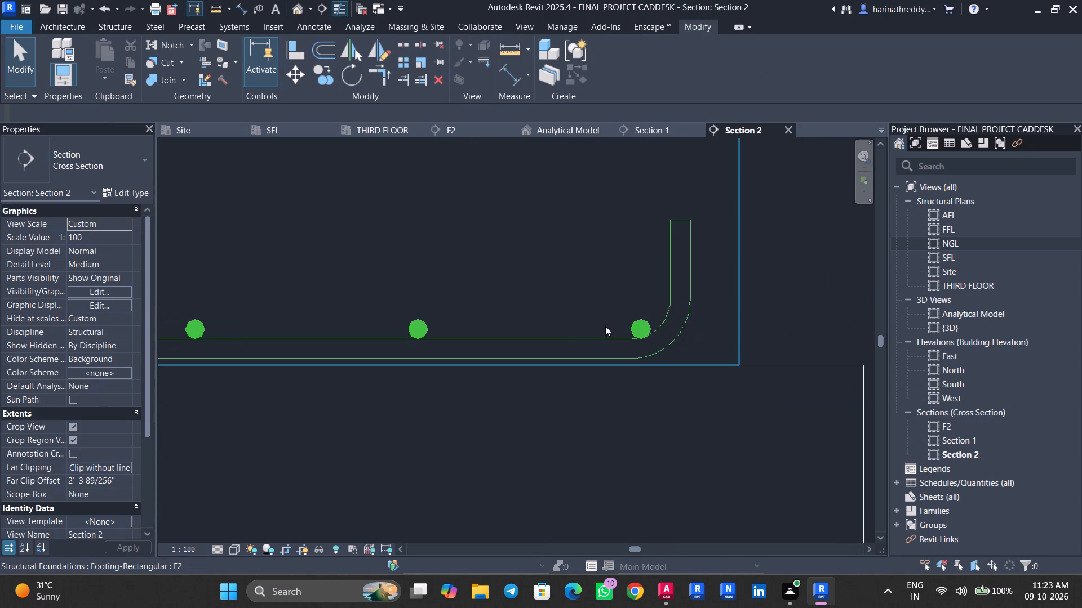
Examine how the bottom bars fit along the F2 footing, from the leg C end to the leg A end.
{"action": "scroll", "coordinate": [542, 320], "scroll_direction": "down", "scroll_amount": 1}
{"action": "middle_click_drag", "start_coordinate": [564, 321], "coordinate": [827, 309]}
{"action": "middle_click_drag", "start_coordinate": [513, 339], "coordinate": [992, 343]}
{"action": "middle_click_drag", "start_coordinate": [507, 339], "coordinate": [874, 346]}
{"action": "middle_click_drag", "start_coordinate": [447, 363], "coordinate": [808, 364]}
{"action": "middle_click_drag", "start_coordinate": [443, 368], "coordinate": [569, 368]}
{"action": "scroll", "coordinate": [444, 306], "scroll_direction": "up", "scroll_amount": 5}
{"action": "left_click", "coordinate": [428, 348]}
{"action": "scroll", "coordinate": [428, 348], "scroll_direction": "down", "scroll_amount": 5}
{"action": "middle_click_drag", "start_coordinate": [548, 418], "coordinate": [456, 414]}
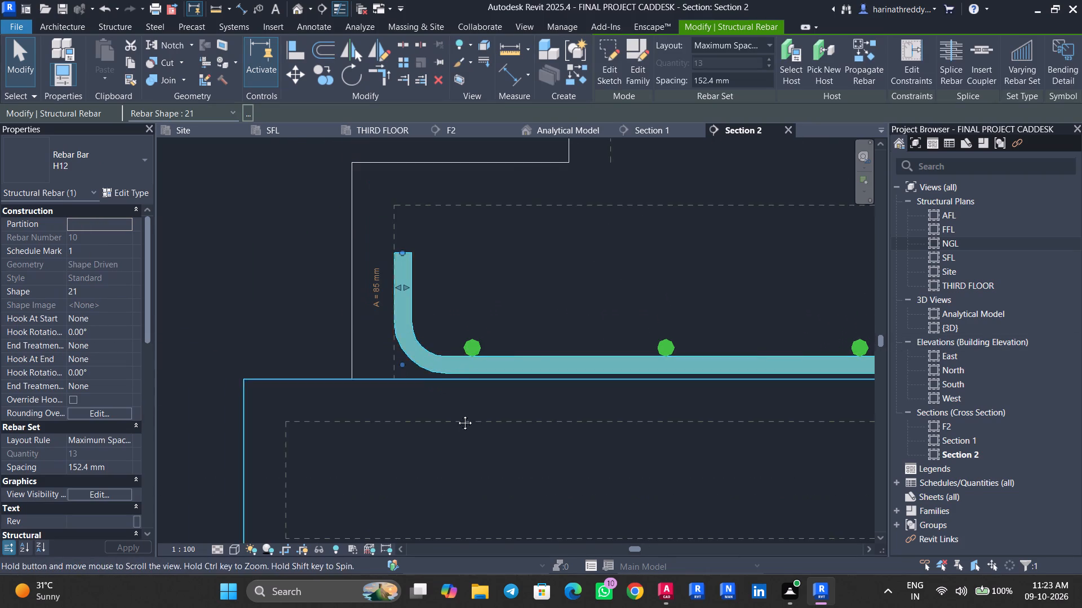
{"action": "middle_click_drag", "start_coordinate": [456, 414], "coordinate": [240, 413]}
{"action": "middle_click_drag", "start_coordinate": [587, 406], "coordinate": [411, 406]}
{"action": "scroll", "coordinate": [410, 406], "scroll_direction": "down", "scroll_amount": 8}
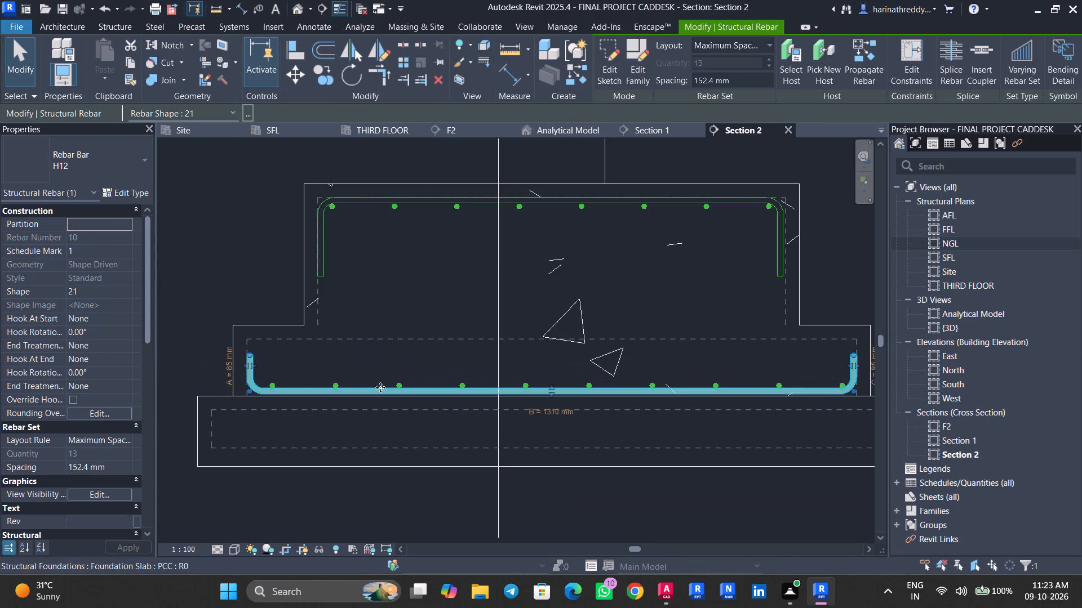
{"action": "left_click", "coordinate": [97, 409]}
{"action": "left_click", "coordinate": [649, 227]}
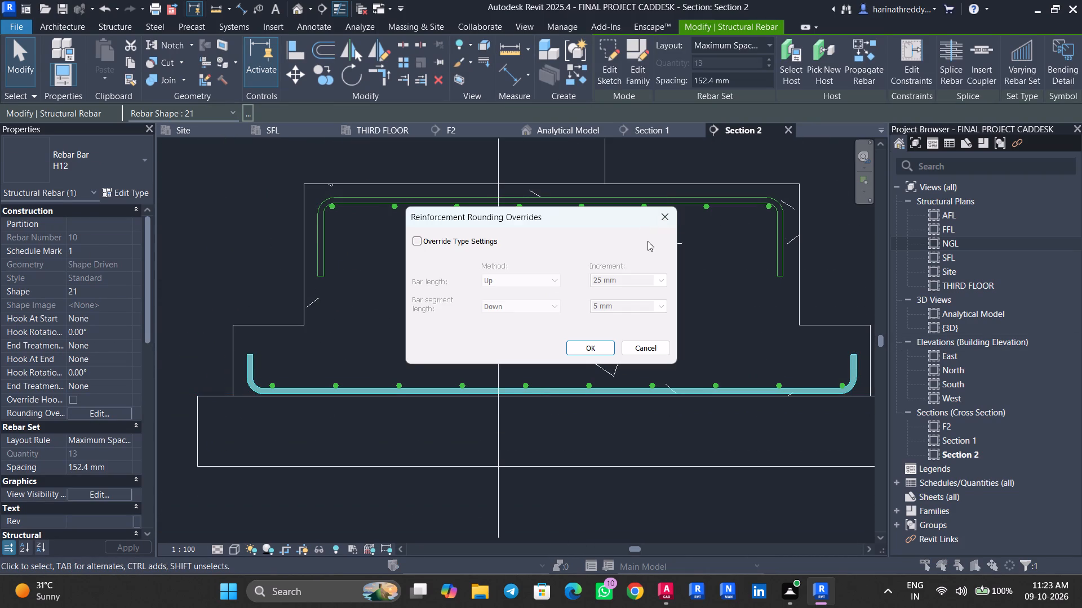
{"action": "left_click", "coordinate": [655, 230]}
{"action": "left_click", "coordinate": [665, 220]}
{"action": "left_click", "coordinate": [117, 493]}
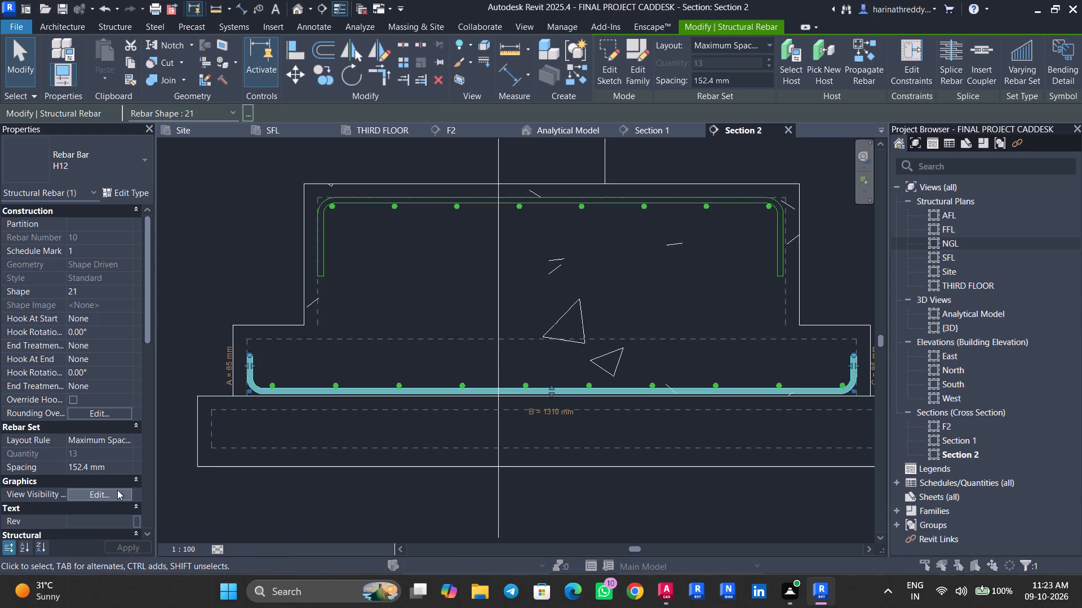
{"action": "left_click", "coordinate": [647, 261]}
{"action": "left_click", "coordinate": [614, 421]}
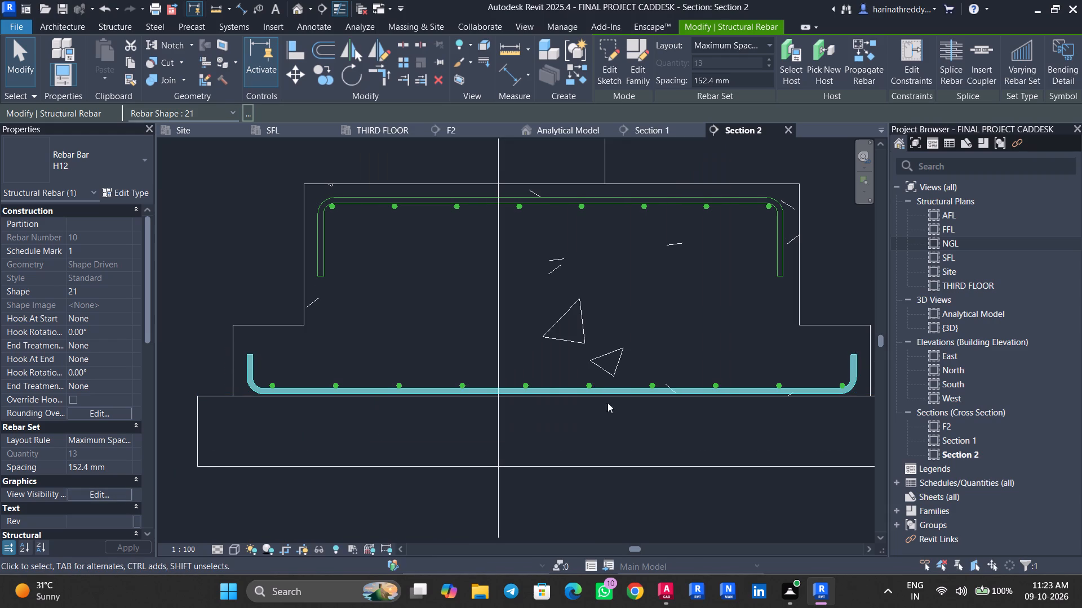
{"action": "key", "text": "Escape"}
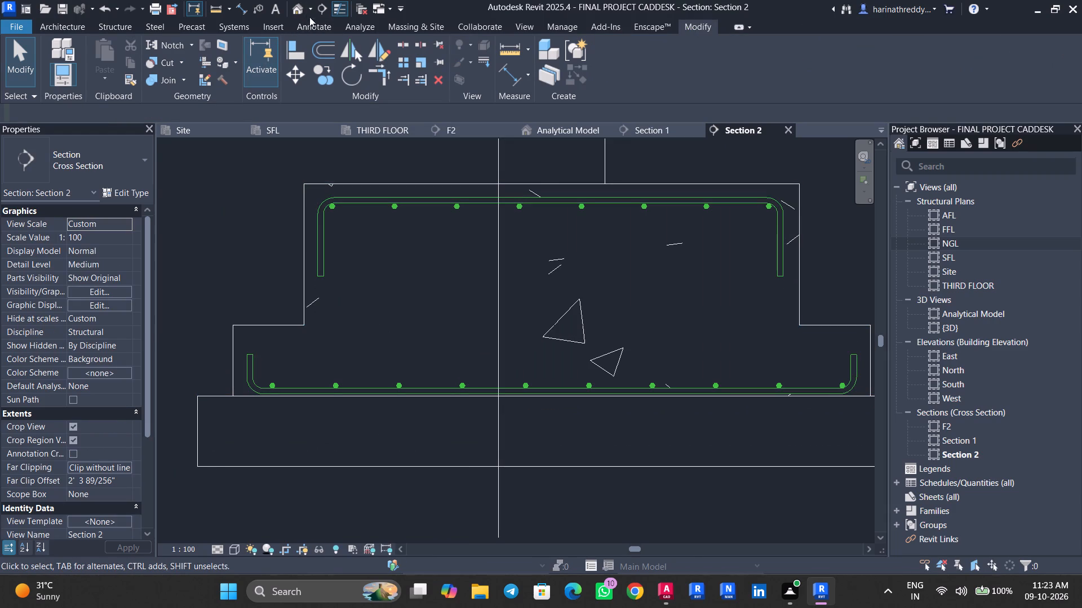
Examine the reworked F2 footing's reinforcement up close in the 3D view.
{"action": "left_click", "coordinate": [303, 12]}
{"action": "scroll", "coordinate": [483, 394], "scroll_direction": "up", "scroll_amount": 7}
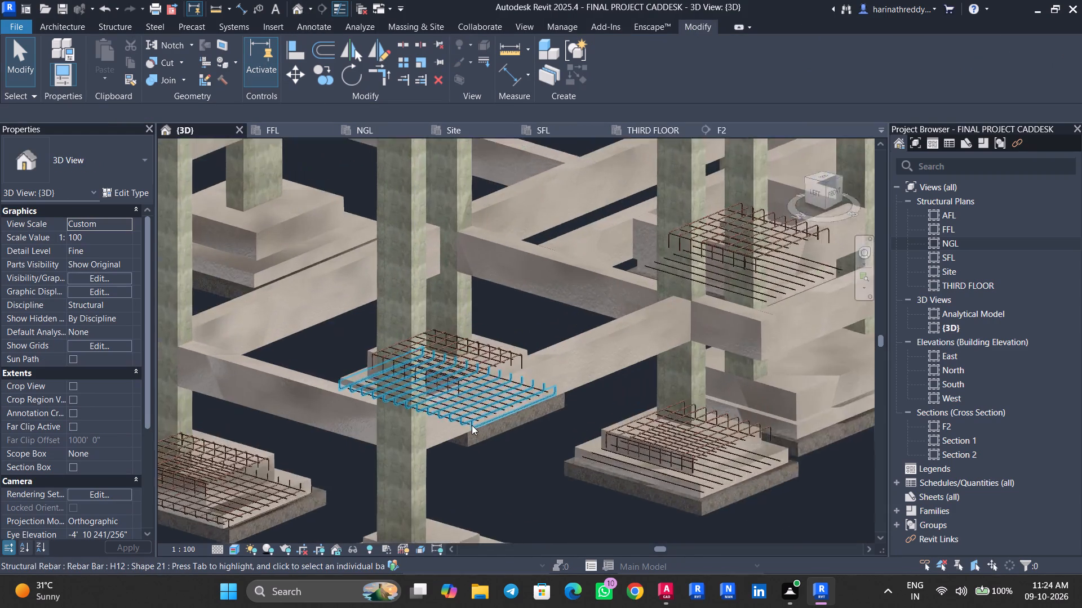
{"action": "scroll", "coordinate": [472, 425], "scroll_direction": "up", "scroll_amount": 7}
{"action": "middle_click_drag", "start_coordinate": [535, 438], "coordinate": [478, 374], "text": "shift"}
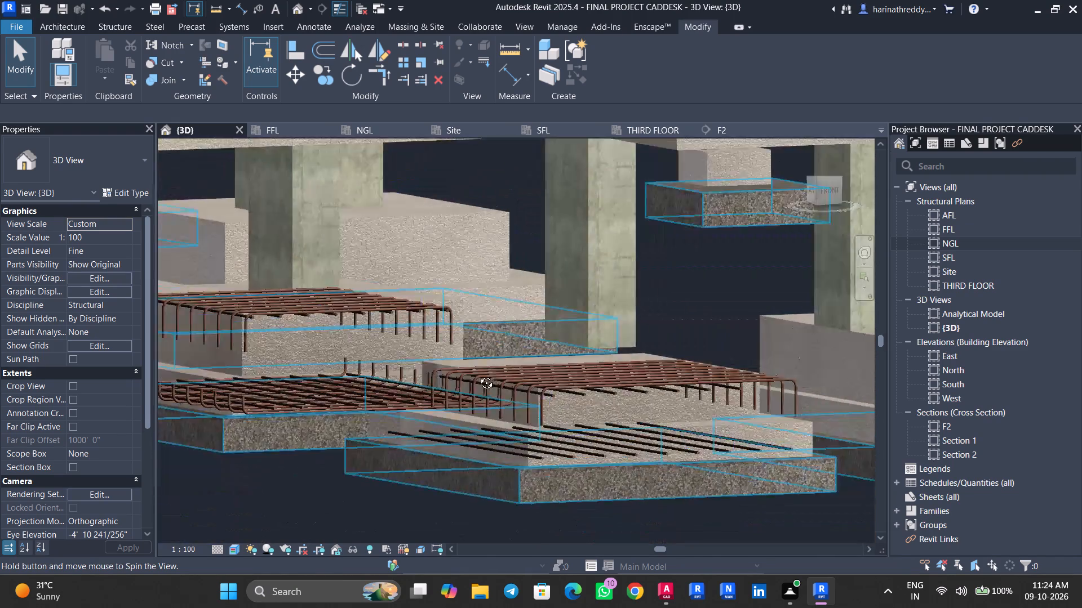
{"action": "middle_click_drag", "start_coordinate": [478, 374], "coordinate": [522, 375], "text": "shift"}
{"action": "scroll", "coordinate": [479, 388], "scroll_direction": "up", "scroll_amount": 1, "text": "shift"}
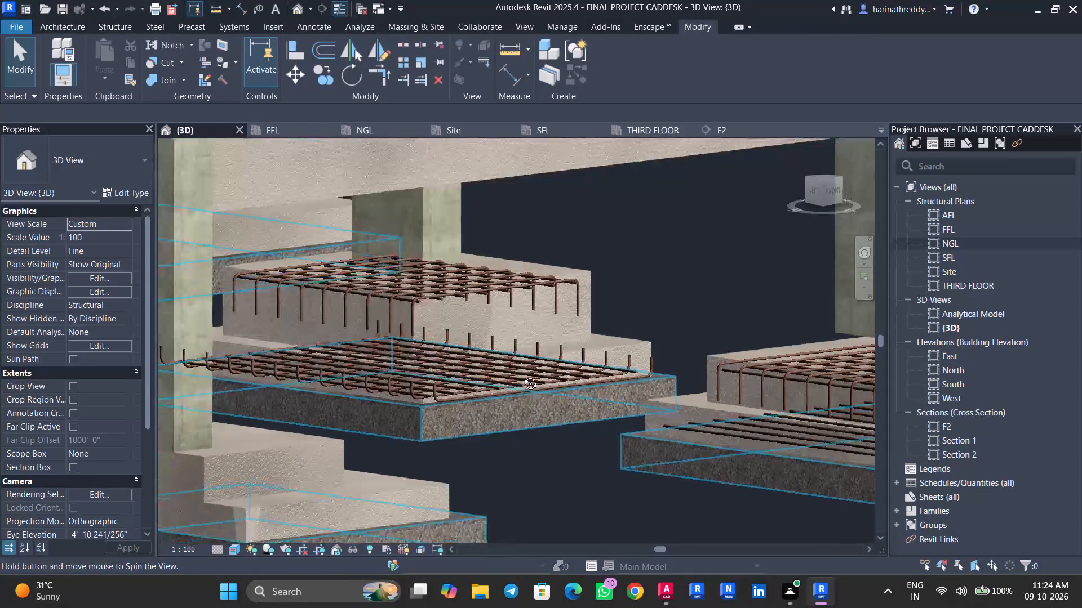
{"action": "middle_click_drag", "start_coordinate": [522, 375], "coordinate": [522, 372], "text": "shift"}
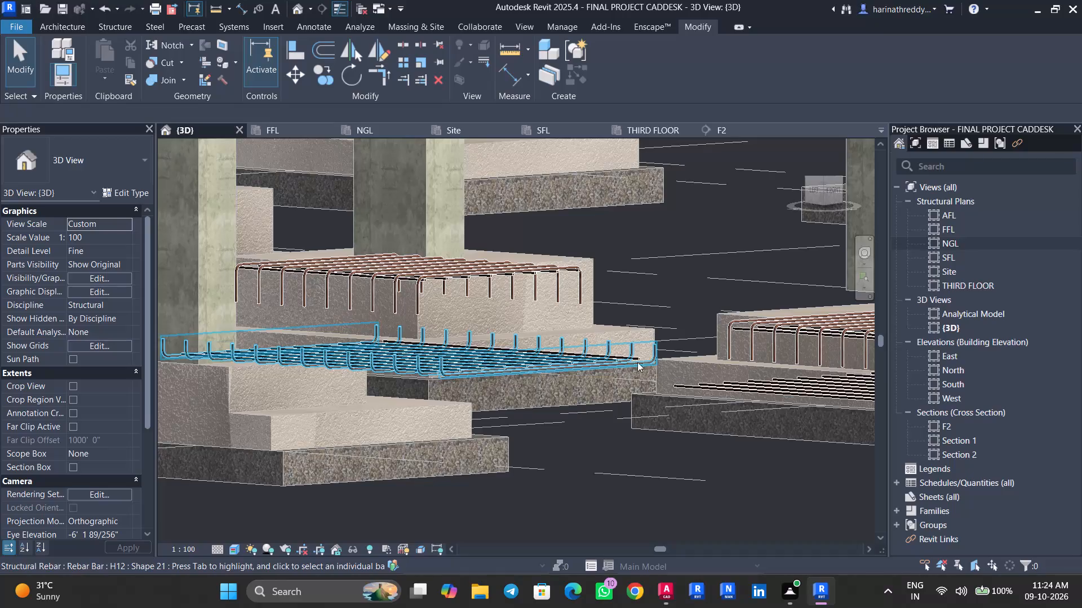
In the NGL structural plan, cut a horizontal section through the F2 footing where beam B5 meets the staircase bay.
{"action": "double_click", "coordinate": [964, 246]}
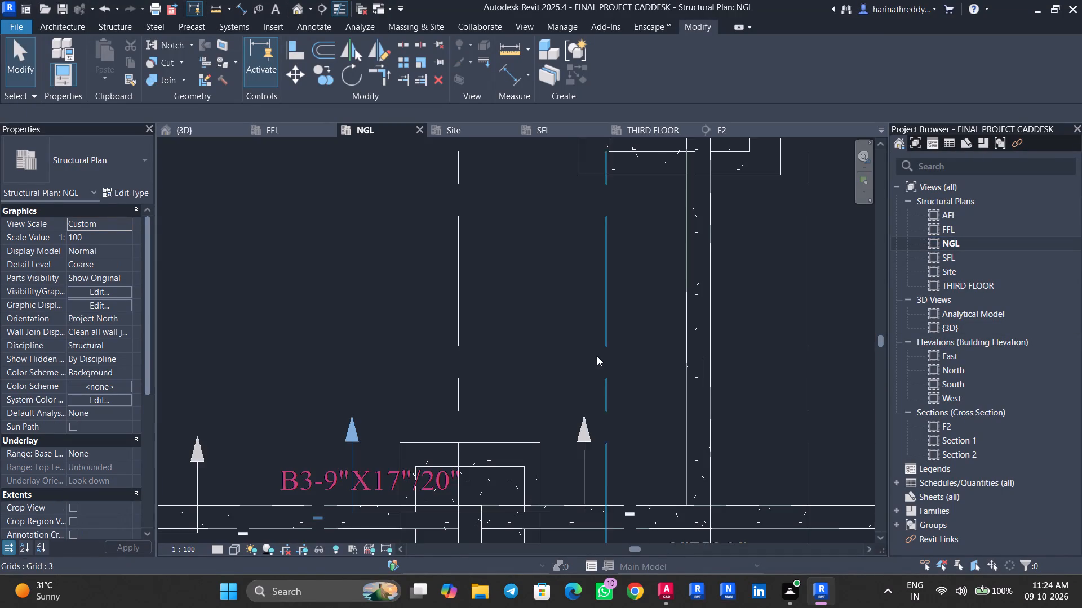
{"action": "scroll", "coordinate": [597, 356], "scroll_direction": "down", "scroll_amount": 10}
{"action": "middle_click_drag", "start_coordinate": [576, 346], "coordinate": [587, 296]}
{"action": "scroll", "coordinate": [529, 397], "scroll_direction": "up", "scroll_amount": 6}
{"action": "scroll", "coordinate": [554, 421], "scroll_direction": "down", "scroll_amount": 1}
{"action": "scroll", "coordinate": [554, 421], "scroll_direction": "up", "scroll_amount": 1}
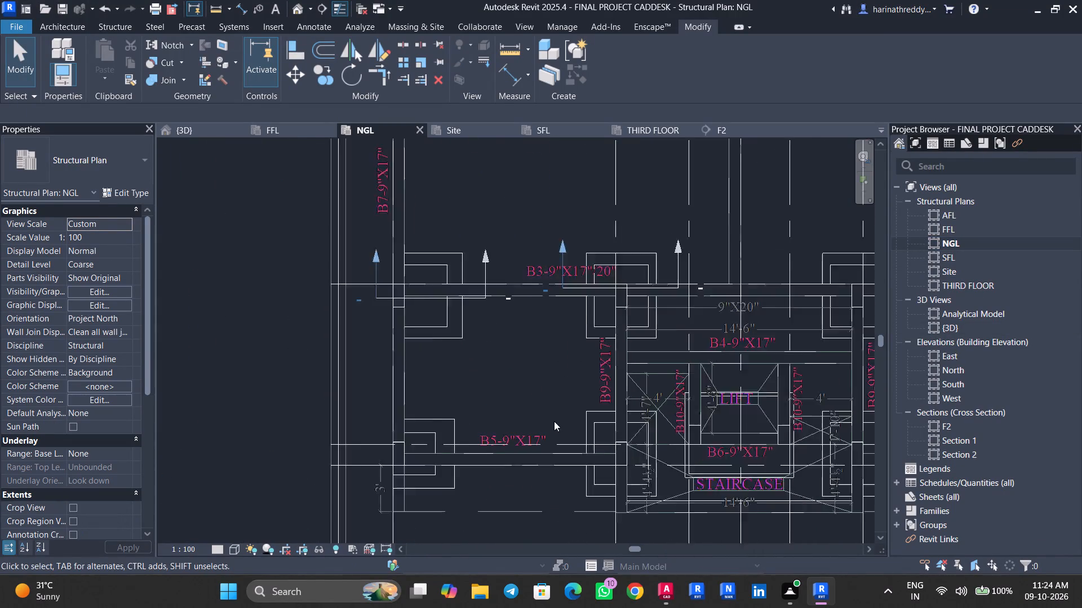
{"action": "left_click", "coordinate": [590, 406]}
{"action": "middle_click_drag", "start_coordinate": [583, 401], "coordinate": [517, 347]}
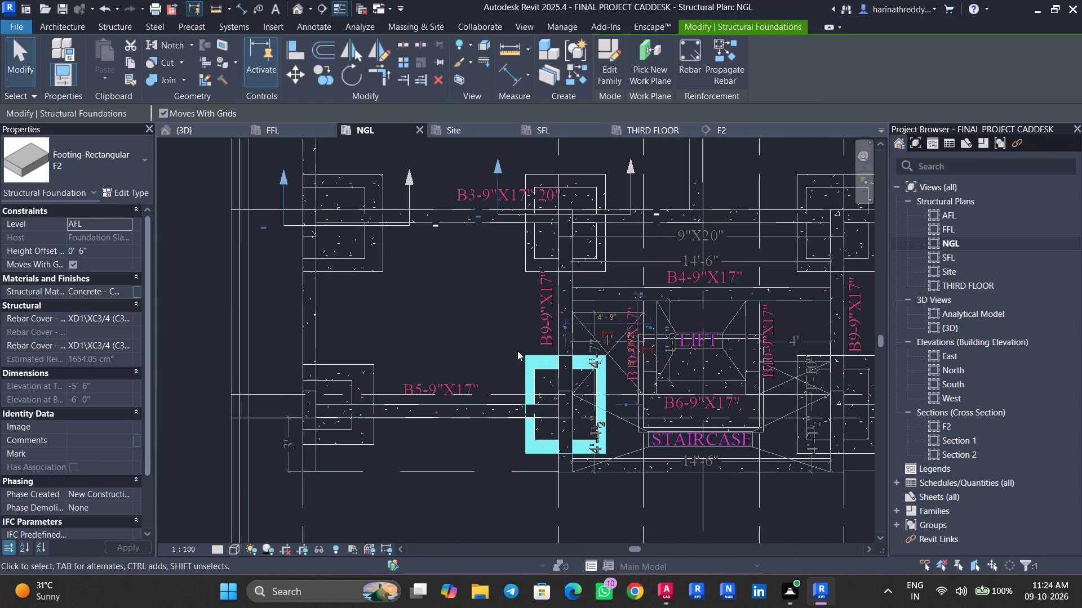
{"action": "key", "text": "Escape"}
{"action": "key", "text": "Escape"}
{"action": "left_click", "coordinate": [359, 370]}
{"action": "key", "text": "Escape"}
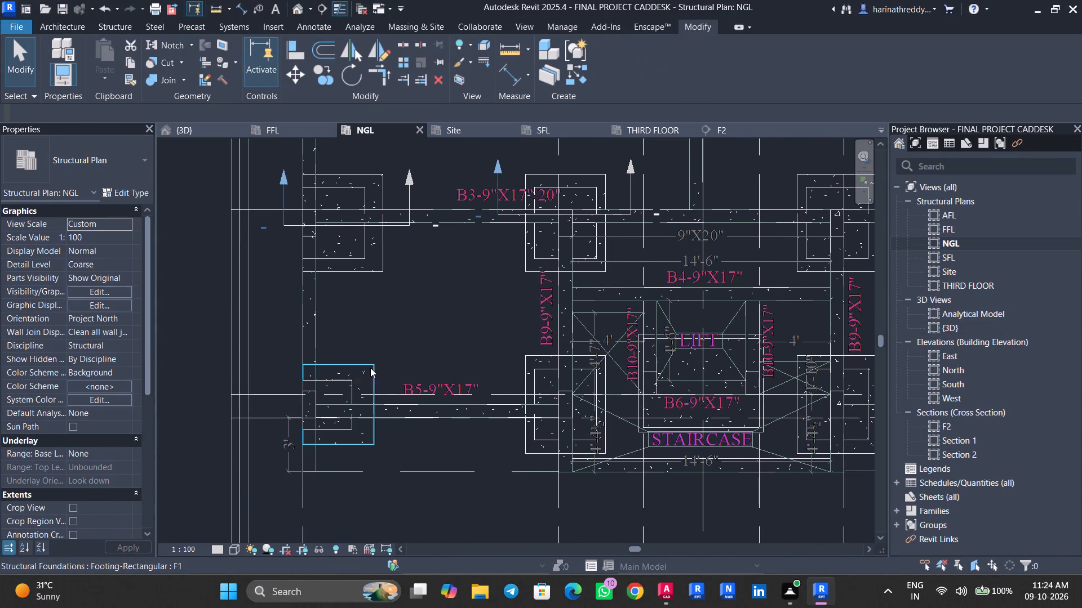
{"action": "left_click", "coordinate": [322, 0]}
{"action": "left_click", "coordinate": [322, 5]}
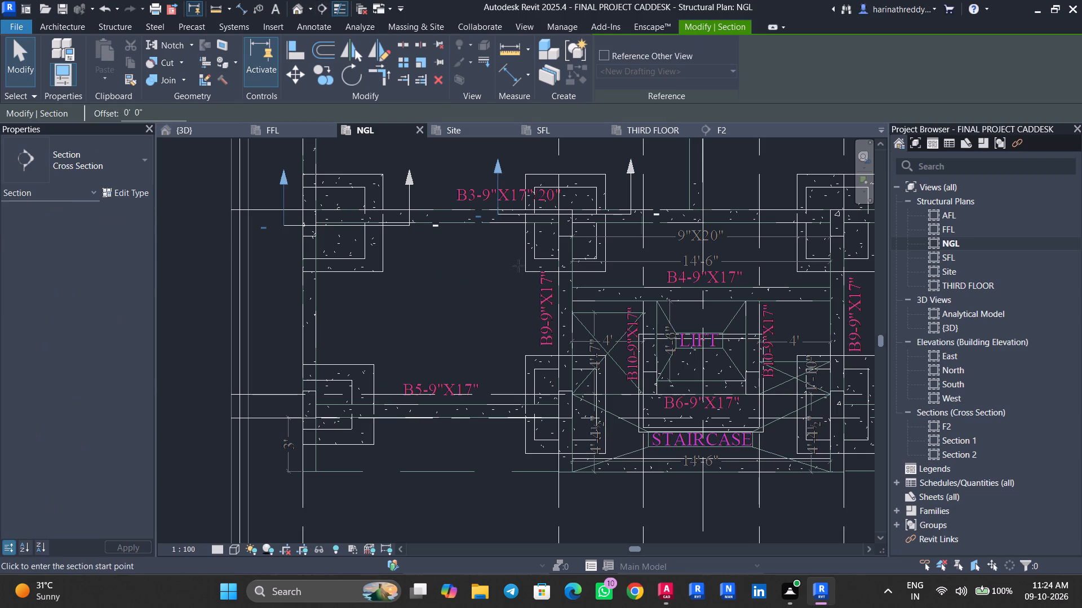
{"action": "scroll", "coordinate": [518, 423], "scroll_direction": "up", "scroll_amount": 3}
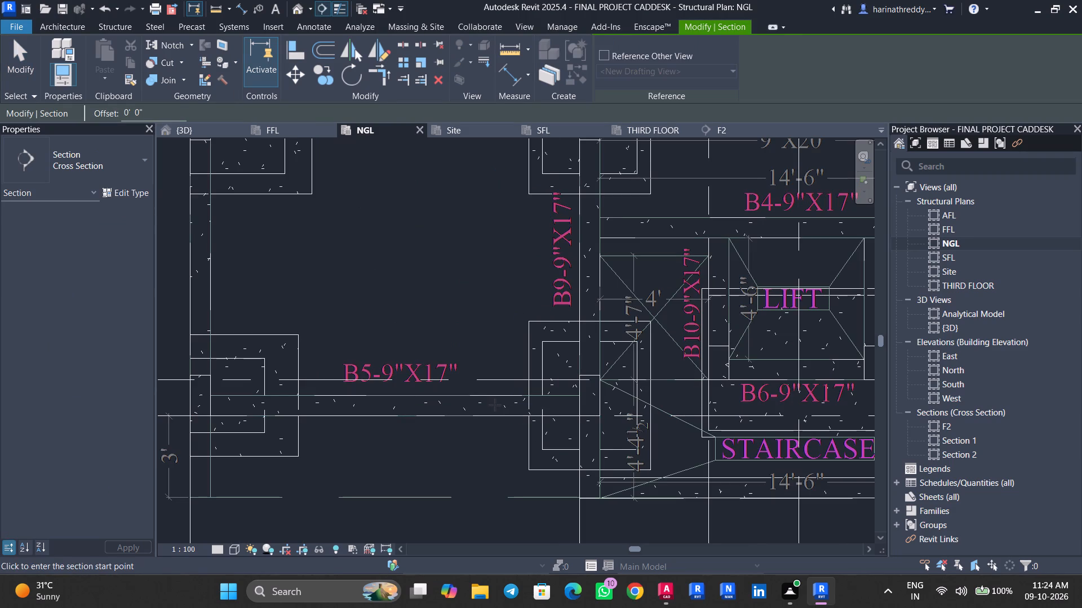
{"action": "left_click", "coordinate": [495, 405]}
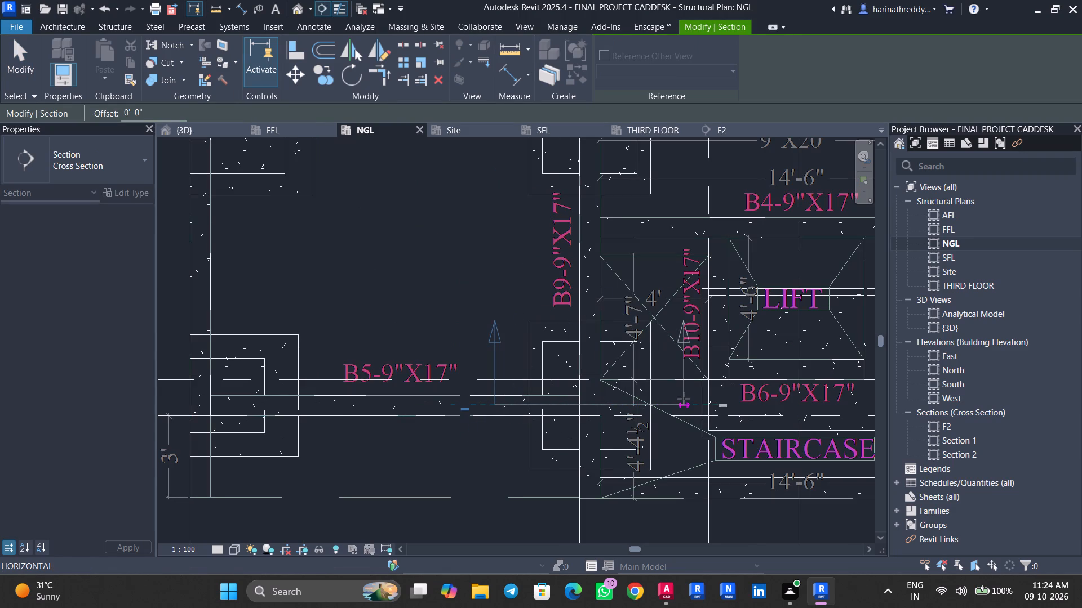
{"action": "left_click", "coordinate": [681, 399]}
{"action": "key", "text": "Escape"}
{"action": "key", "text": "Escape"}
Open the view of the new section through the F2 footing beside the staircase.
{"action": "left_click", "coordinate": [667, 405]}
{"action": "left_click_drag", "start_coordinate": [584, 203], "coordinate": [602, 318]}
{"action": "right_click", "coordinate": [602, 318]}
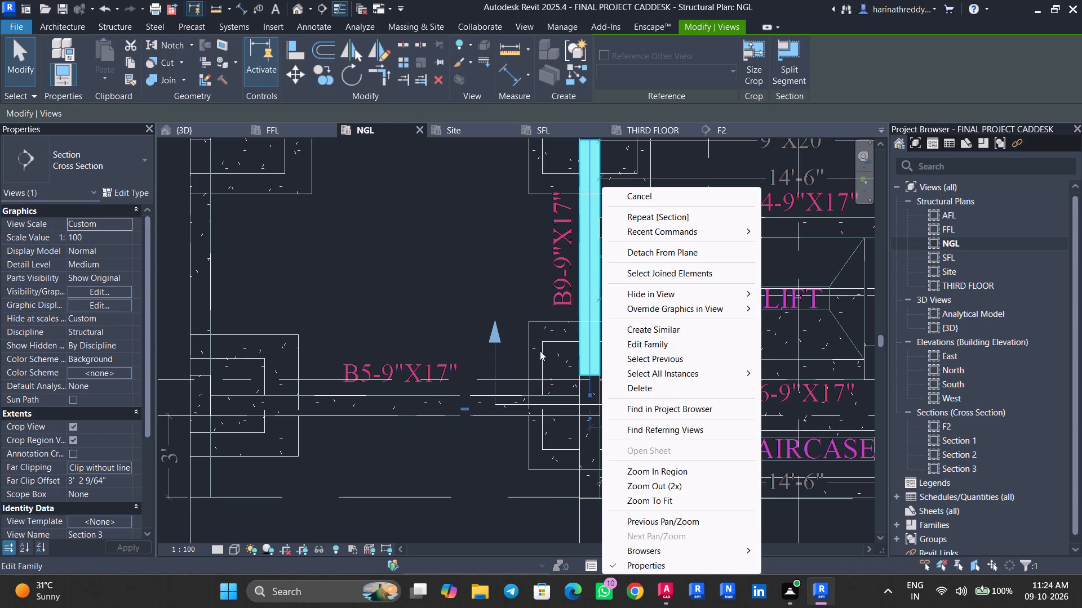
{"action": "key", "text": "Escape"}
{"action": "key", "text": "Escape"}
{"action": "left_click", "coordinate": [494, 360]}
{"action": "right_click", "coordinate": [495, 360]}
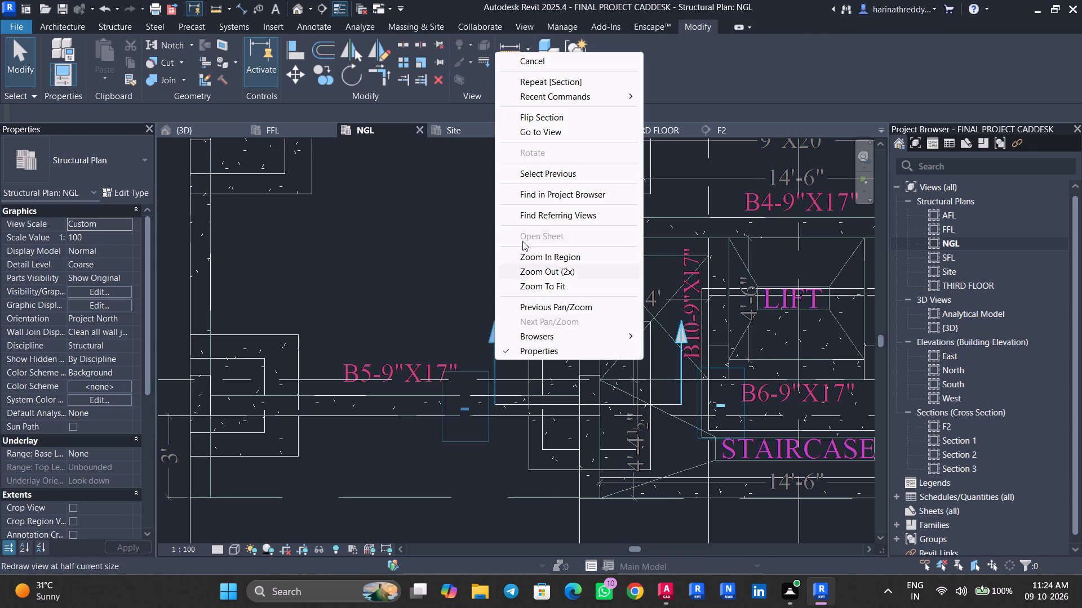
{"action": "left_click", "coordinate": [547, 131]}
Pull leg C of the overhanging top U-shaped bar inside the F2 TOP footing's cover, making segment B about 995 mm.
{"action": "scroll", "coordinate": [521, 446], "scroll_direction": "up", "scroll_amount": 11}
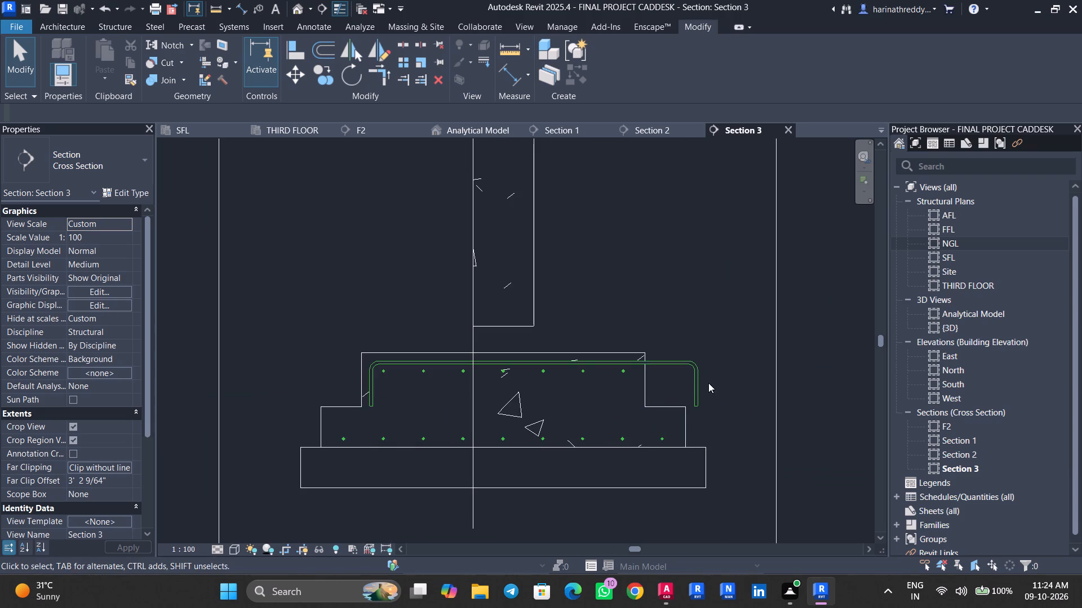
{"action": "left_click", "coordinate": [697, 386]}
{"action": "scroll", "coordinate": [662, 394], "scroll_direction": "down", "scroll_amount": 1}
{"action": "scroll", "coordinate": [662, 394], "scroll_direction": "up", "scroll_amount": 2}
{"action": "scroll", "coordinate": [663, 393], "scroll_direction": "down", "scroll_amount": 1}
{"action": "scroll", "coordinate": [664, 392], "scroll_direction": "up", "scroll_amount": 7}
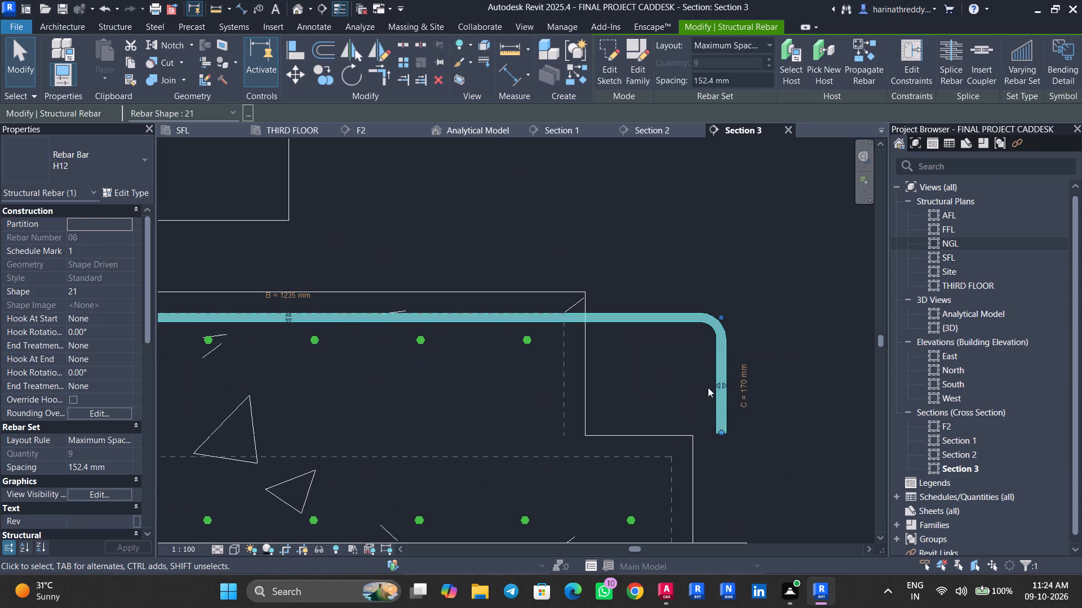
{"action": "left_click_drag", "start_coordinate": [714, 387], "coordinate": [556, 389]}
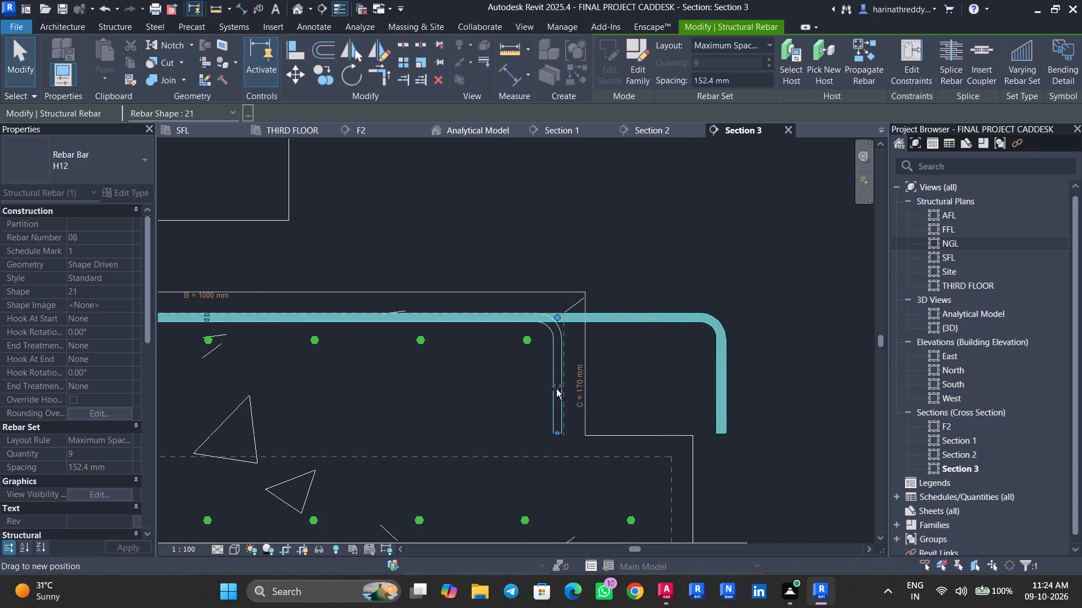
{"action": "left_click_drag", "start_coordinate": [556, 389], "coordinate": [554, 388]}
{"action": "scroll", "coordinate": [554, 388], "scroll_direction": "up", "scroll_amount": 5}
{"action": "key", "text": "Escape"}
Set leg A of the F2 TOP footing's U-shaped bar to 150 mm.
{"action": "left_click", "coordinate": [538, 387]}
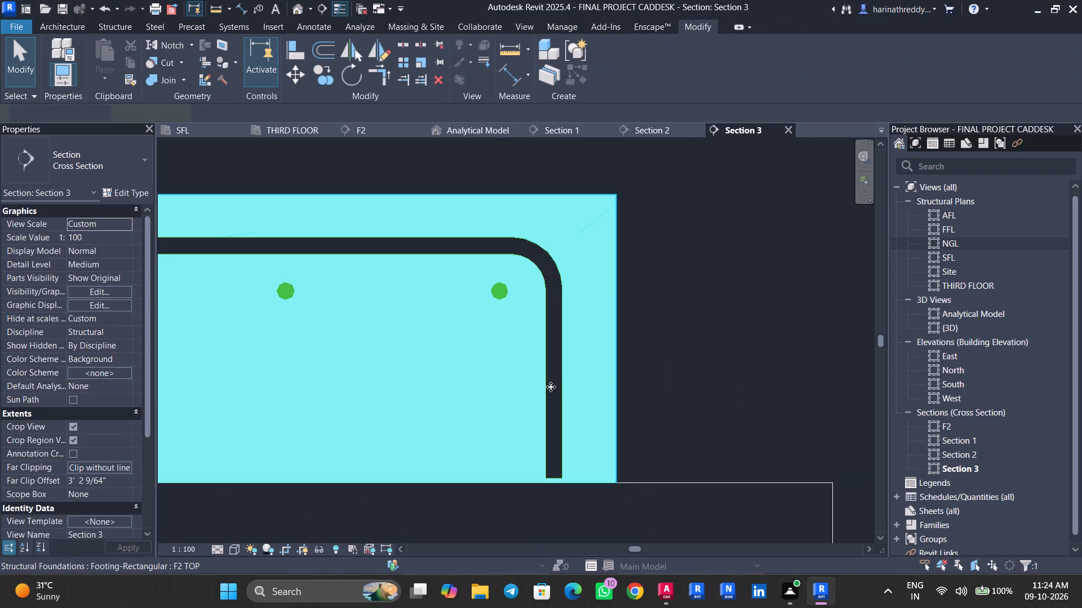
{"action": "key", "text": "Escape"}
{"action": "left_click", "coordinate": [564, 388]}
{"action": "left_click", "coordinate": [577, 384]}
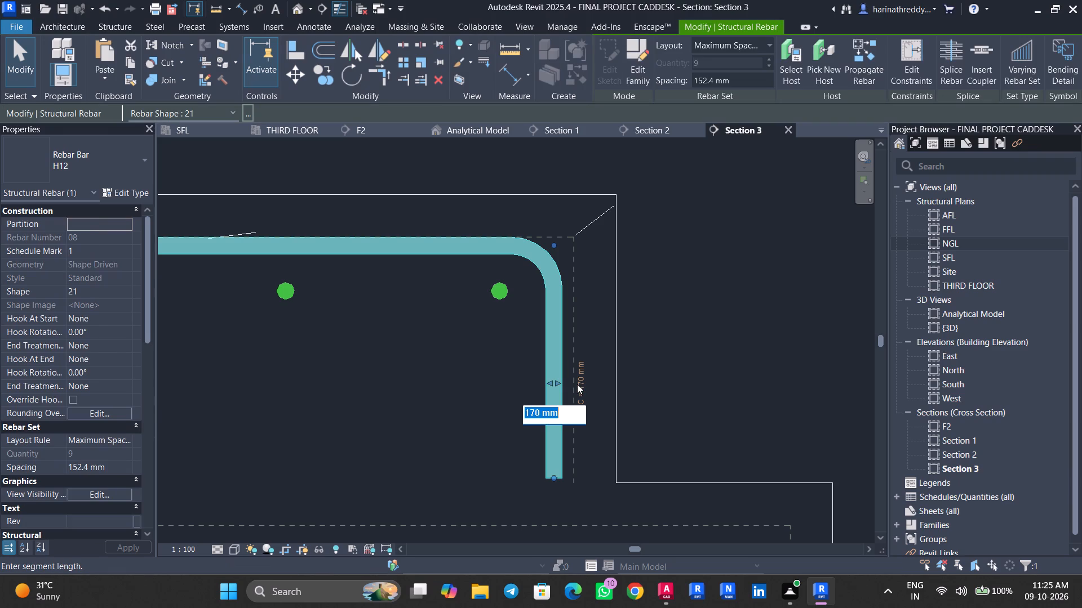
{"action": "key", "text": "Escape"}
{"action": "scroll", "coordinate": [617, 374], "scroll_direction": "down", "scroll_amount": 7}
{"action": "scroll", "coordinate": [617, 374], "scroll_direction": "up", "scroll_amount": 1}
{"action": "middle_click_drag", "start_coordinate": [620, 374], "coordinate": [876, 361]}
{"action": "middle_click_drag", "start_coordinate": [545, 385], "coordinate": [638, 386]}
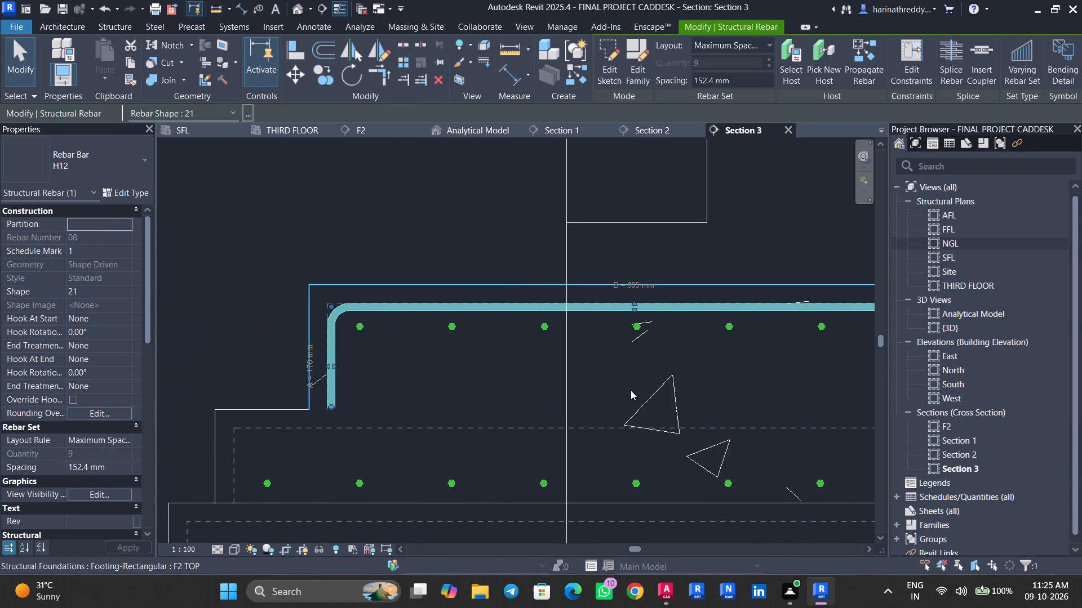
{"action": "left_click", "coordinate": [315, 369]}
{"action": "type", "text": "150"}
{"action": "key", "text": "Return"}
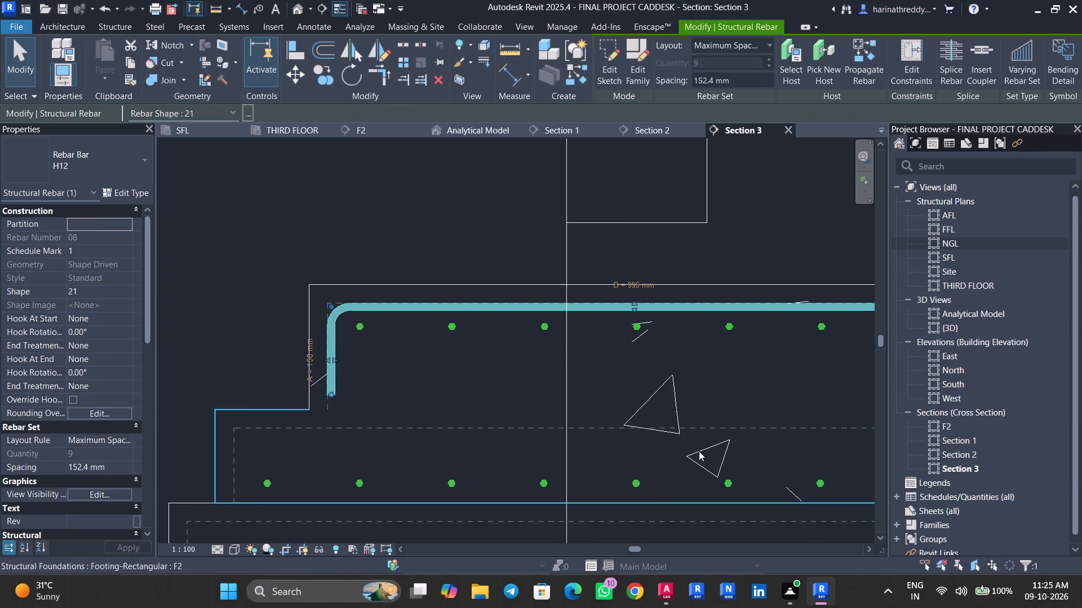
Set leg C of the F2 TOP footing's U-shaped bar to 150 mm.
{"action": "middle_click_drag", "start_coordinate": [692, 451], "coordinate": [388, 460]}
{"action": "scroll", "coordinate": [650, 450], "scroll_direction": "up", "scroll_amount": 1}
{"action": "left_click", "coordinate": [654, 347]}
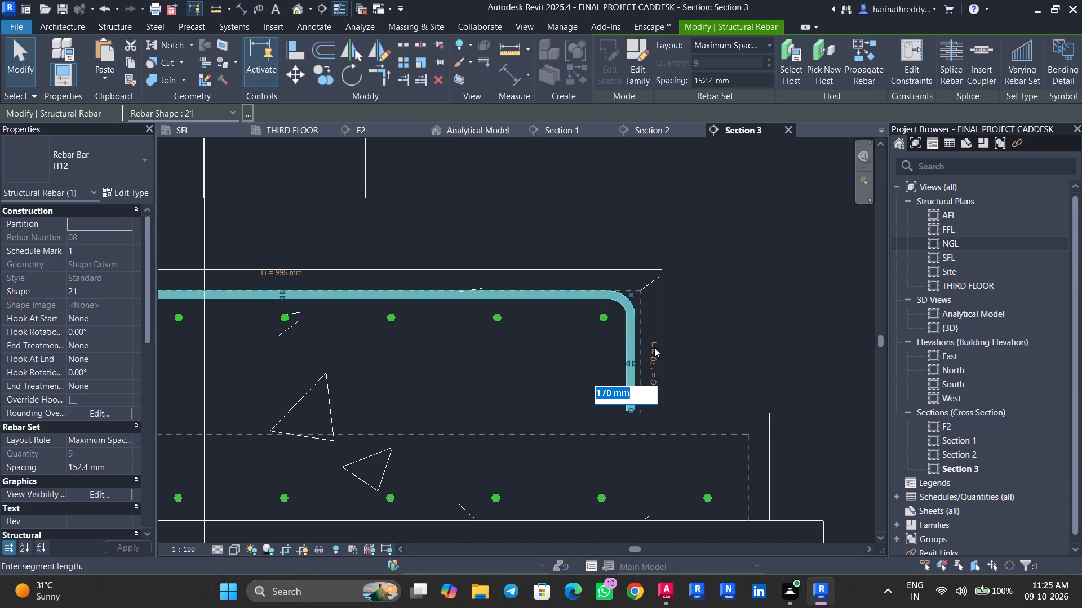
{"action": "type", "text": "150"}
{"action": "key", "text": "Return"}
{"action": "key", "text": "Escape"}
{"action": "key", "text": "Escape"}
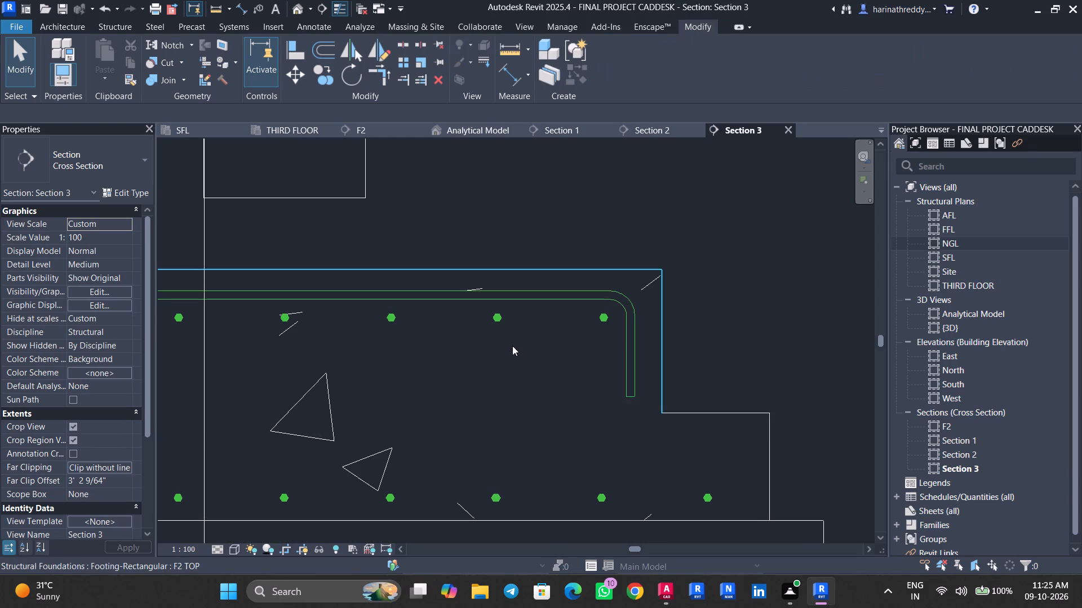
Nudge the F2 TOP footing's straight H12 bar set up until it sits just beneath the top U-shaped bar.
{"action": "middle_click_drag", "start_coordinate": [520, 348], "coordinate": [687, 394]}
{"action": "scroll", "coordinate": [438, 377], "scroll_direction": "up", "scroll_amount": 5}
{"action": "scroll", "coordinate": [442, 376], "scroll_direction": "down", "scroll_amount": 1}
{"action": "scroll", "coordinate": [444, 375], "scroll_direction": "up", "scroll_amount": 1}
{"action": "left_click", "coordinate": [465, 350]}
{"action": "scroll", "coordinate": [464, 350], "scroll_direction": "up", "scroll_amount": 4}
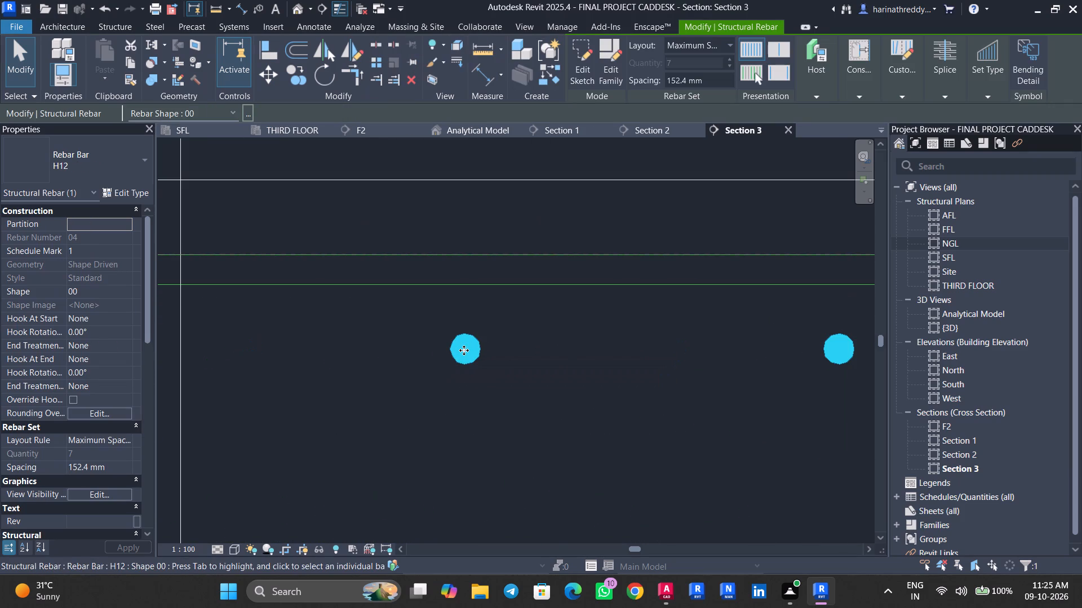
{"action": "key", "text": "Up"}
{"action": "key", "text": "Up"}
{"action": "key", "text": "Up"}
{"action": "key", "text": "Up"}
{"action": "key", "text": "Up"}
{"action": "key", "text": "Up"}
{"action": "key", "text": "Up"}
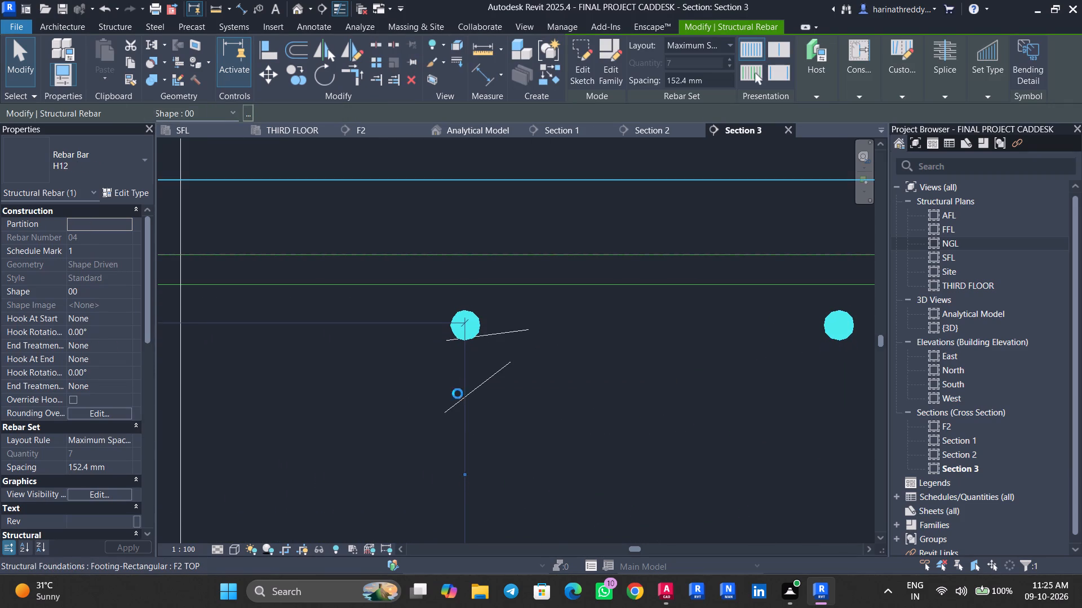
{"action": "key", "text": "Up"}
{"action": "key", "text": "Up"}
{"action": "key", "text": "Up"}
{"action": "key", "text": "Up"}
{"action": "key", "text": "Up"}
{"action": "key", "text": "Up"}
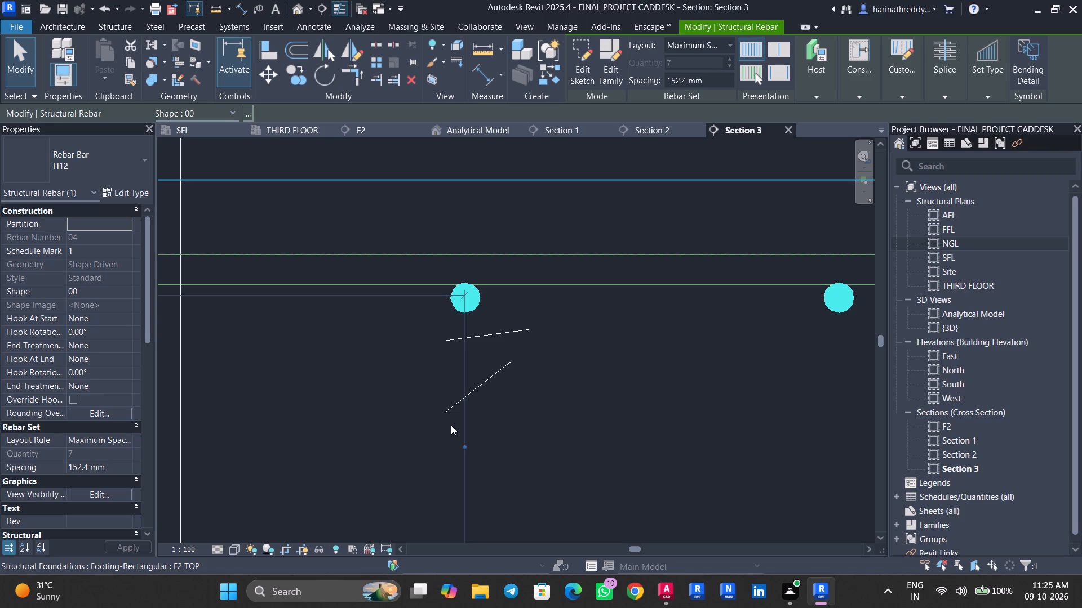
{"action": "key", "text": "Down"}
{"action": "key", "text": "Escape"}
Stretch the F2 TOP straight bar set outward until its end bar sits in the U-shaped bar's leg C bend.
{"action": "middle_click_drag", "start_coordinate": [742, 356], "coordinate": [380, 399]}
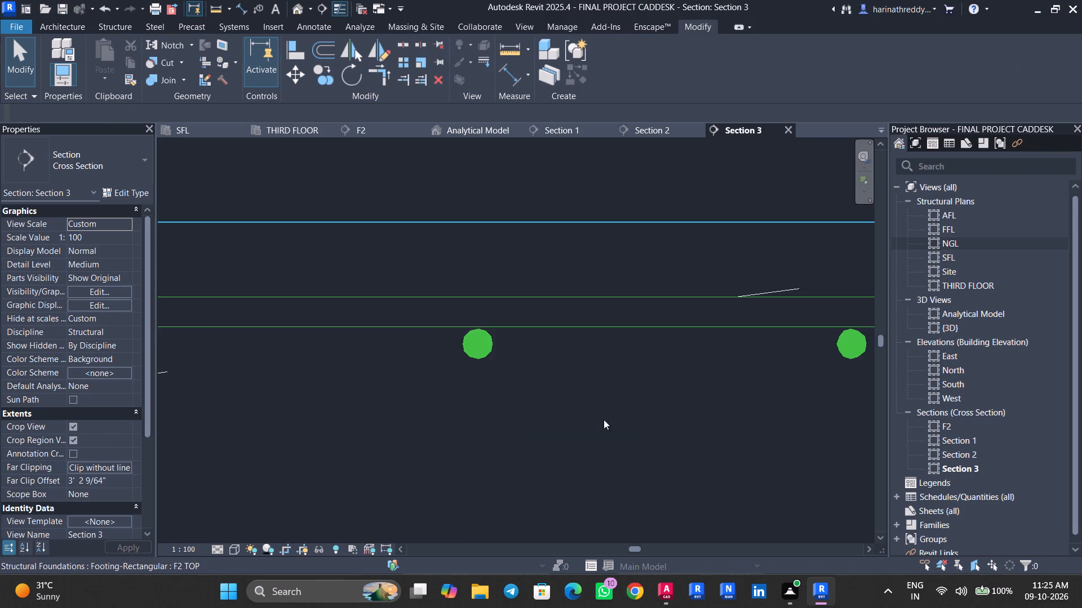
{"action": "middle_click_drag", "start_coordinate": [662, 417], "coordinate": [401, 416]}
{"action": "middle_click_drag", "start_coordinate": [662, 403], "coordinate": [392, 416]}
{"action": "middle_click_drag", "start_coordinate": [613, 409], "coordinate": [512, 411]}
{"action": "scroll", "coordinate": [628, 359], "scroll_direction": "up", "scroll_amount": 5}
{"action": "left_click", "coordinate": [578, 365]}
{"action": "scroll", "coordinate": [578, 365], "scroll_direction": "up", "scroll_amount": 2}
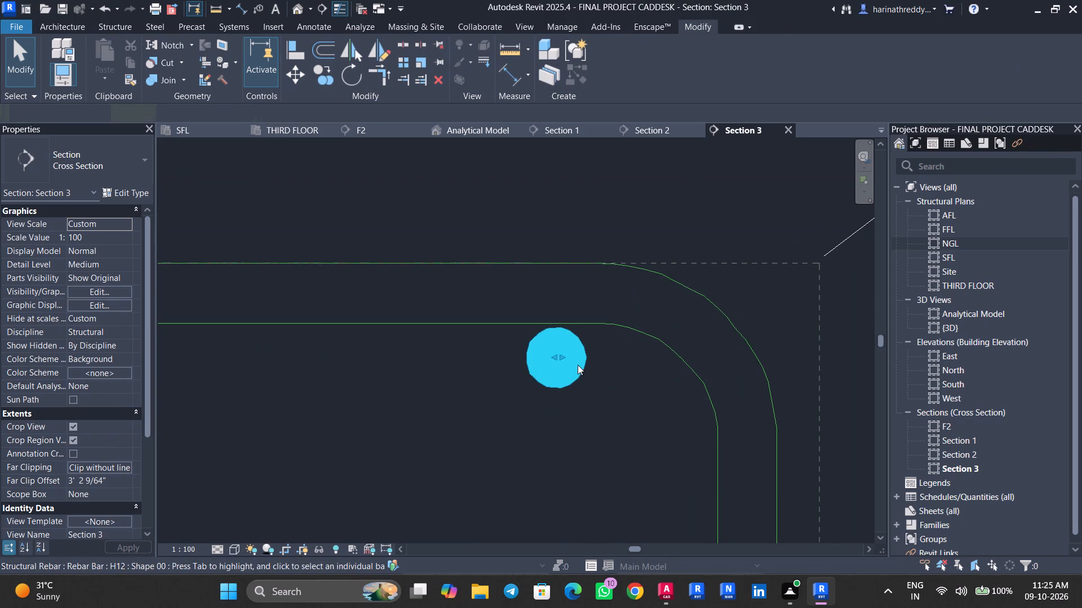
{"action": "scroll", "coordinate": [578, 365], "scroll_direction": "up", "scroll_amount": 4}
{"action": "left_click_drag", "start_coordinate": [551, 349], "coordinate": [685, 347]}
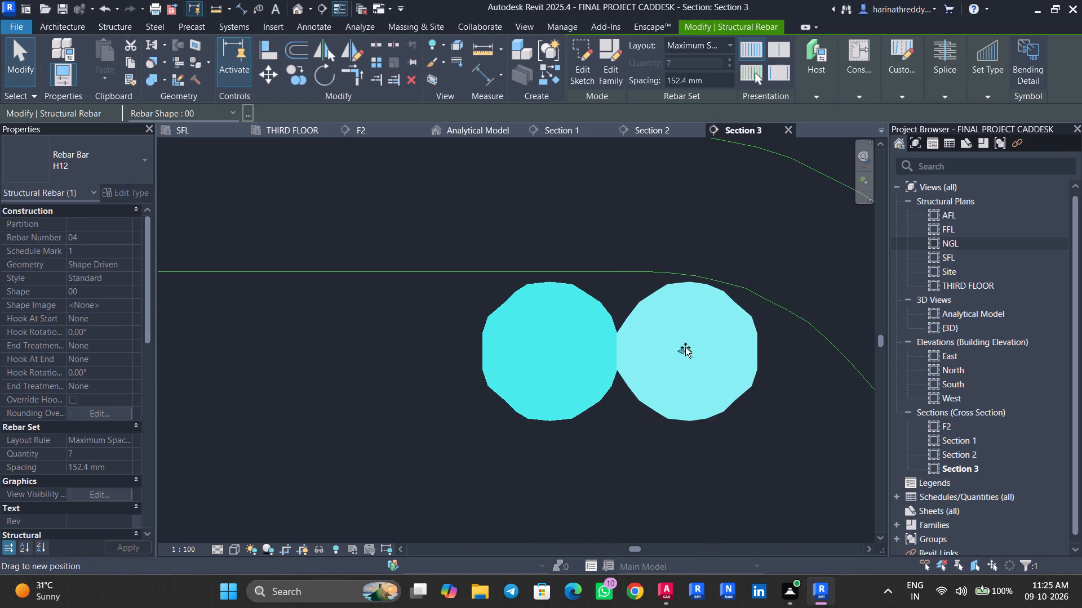
{"action": "left_click_drag", "start_coordinate": [685, 347], "coordinate": [699, 347]}
{"action": "key", "text": "Escape"}
{"action": "scroll", "coordinate": [574, 355], "scroll_direction": "down", "scroll_amount": 3}
{"action": "scroll", "coordinate": [574, 355], "scroll_direction": "up", "scroll_amount": 1}
{"action": "scroll", "coordinate": [574, 355], "scroll_direction": "down", "scroll_amount": 7}
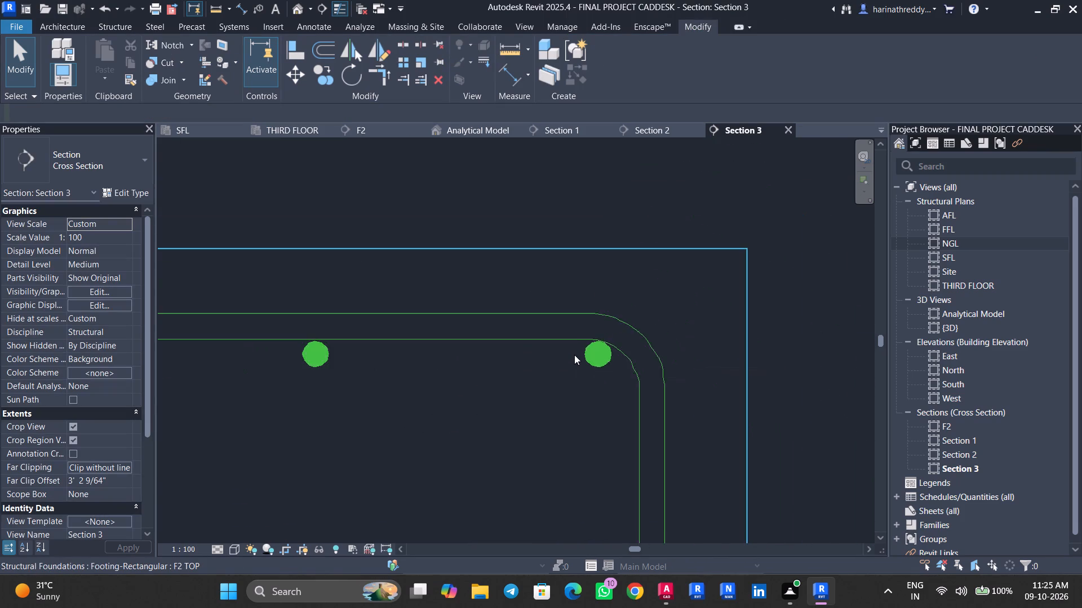
{"action": "scroll", "coordinate": [574, 355], "scroll_direction": "down", "scroll_amount": 9}
{"action": "scroll", "coordinate": [574, 355], "scroll_direction": "up", "scroll_amount": 1}
{"action": "scroll", "coordinate": [574, 355], "scroll_direction": "down", "scroll_amount": 1}
{"action": "scroll", "coordinate": [574, 355], "scroll_direction": "up", "scroll_amount": 1}
Extend the opposite end of the F2 TOP straight bar set into the U-shaped bar's leg A bend.
{"action": "middle_click_drag", "start_coordinate": [419, 407], "coordinate": [758, 403]}
{"action": "middle_click_drag", "start_coordinate": [415, 413], "coordinate": [837, 414]}
{"action": "middle_click_drag", "start_coordinate": [422, 421], "coordinate": [607, 421]}
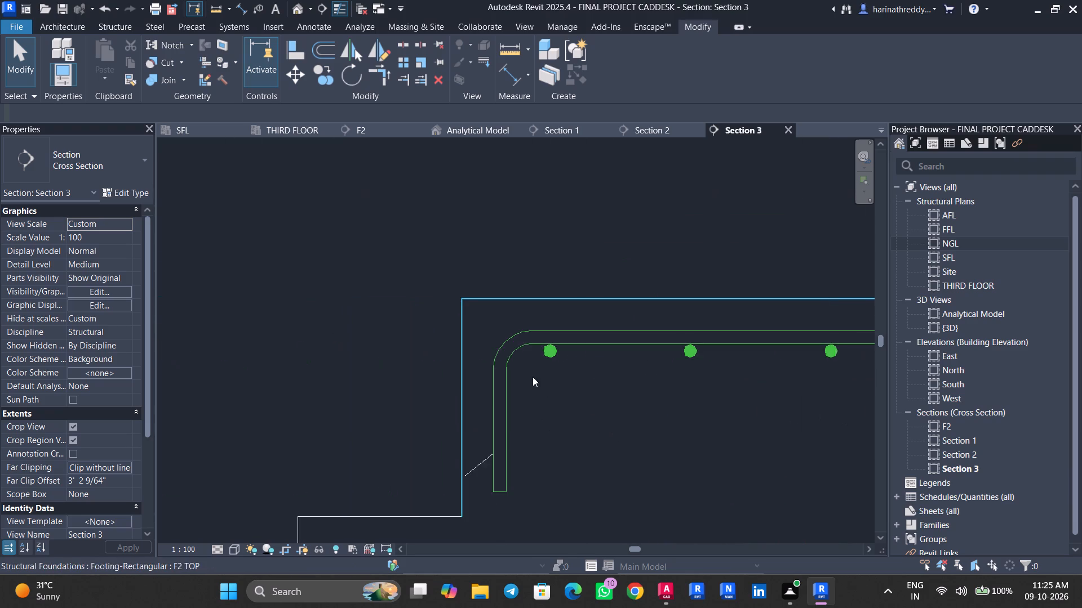
{"action": "scroll", "coordinate": [547, 361], "scroll_direction": "up", "scroll_amount": 13}
{"action": "left_click", "coordinate": [556, 341]}
{"action": "middle_click_drag", "start_coordinate": [535, 366], "coordinate": [596, 434]}
{"action": "scroll", "coordinate": [595, 434], "scroll_direction": "up", "scroll_amount": 1}
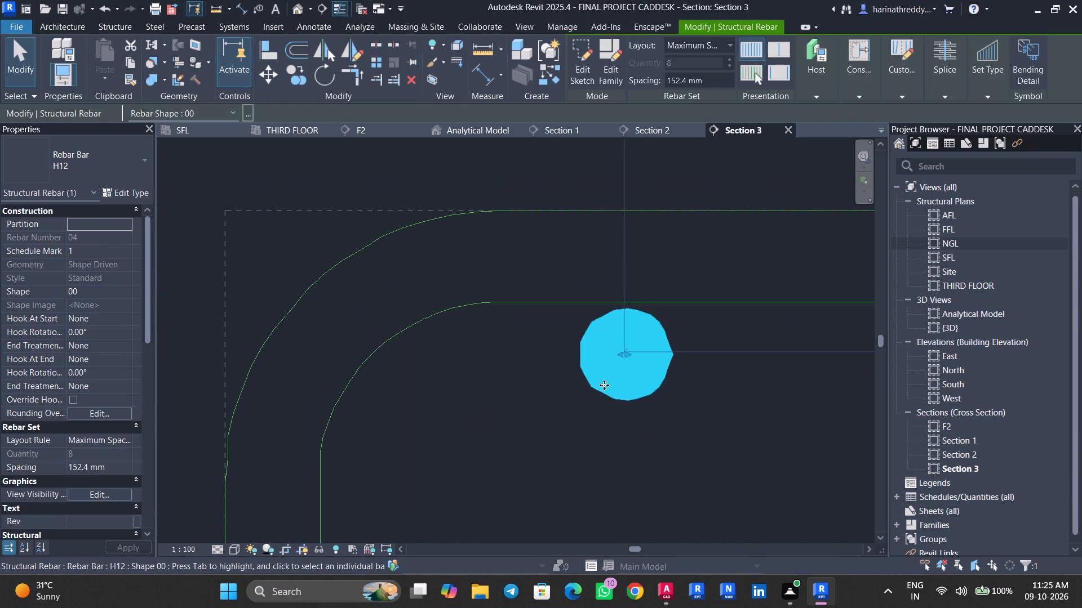
{"action": "left_click_drag", "start_coordinate": [622, 358], "coordinate": [446, 385]}
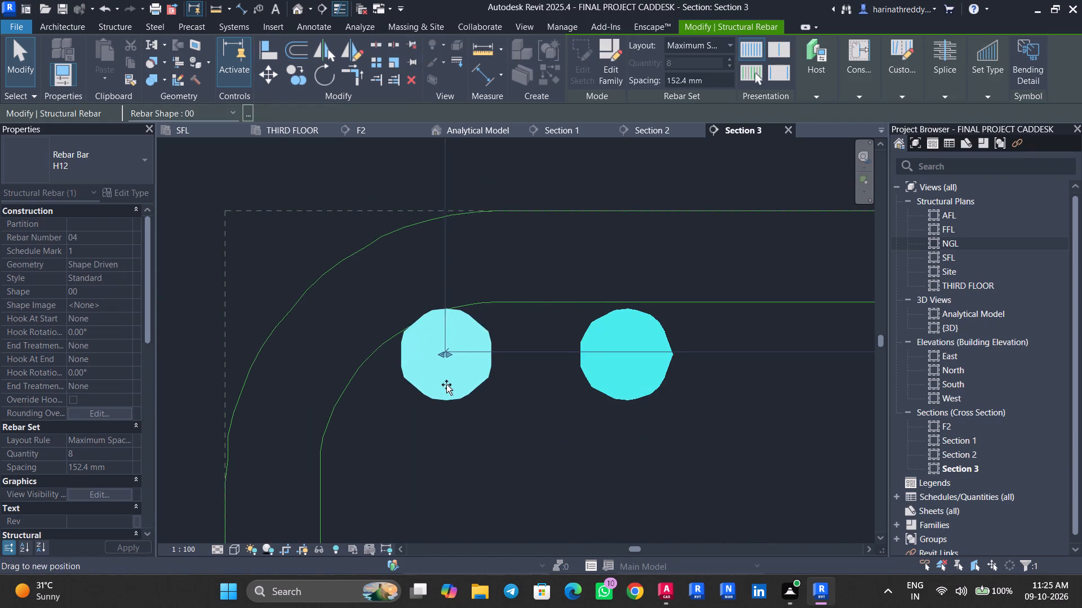
{"action": "left_click_drag", "start_coordinate": [446, 385], "coordinate": [453, 387]}
{"action": "key", "text": "Escape"}
{"action": "key", "text": "Escape"}
{"action": "scroll", "coordinate": [424, 414], "scroll_direction": "down", "scroll_amount": 15}
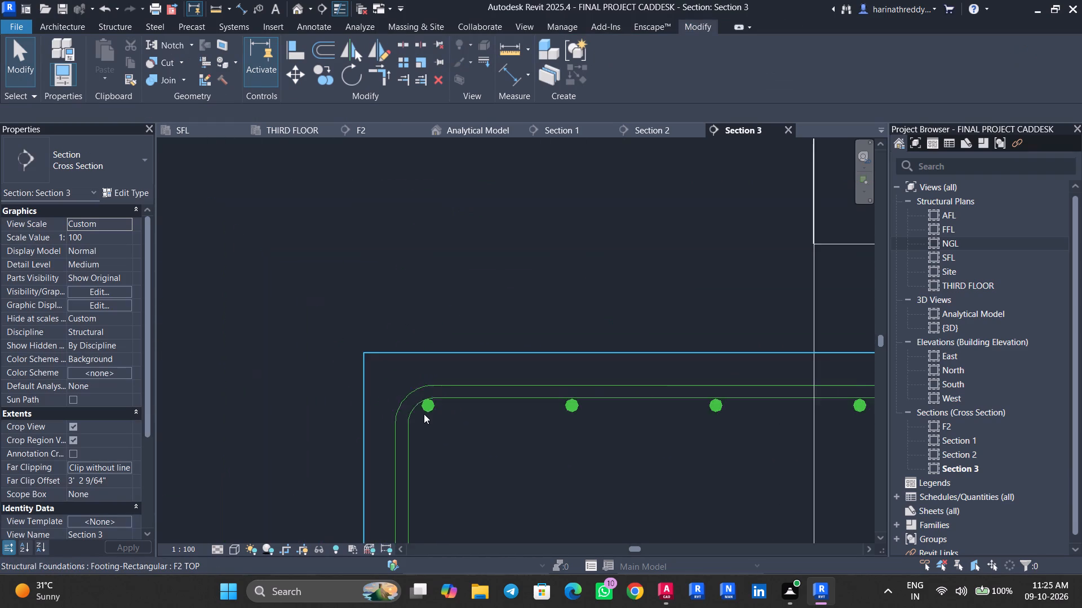
Create a similar H12 shape 21 bar set from the F2 TOP U-shaped bar and place it in the PCC slab.
{"action": "scroll", "coordinate": [424, 414], "scroll_direction": "down", "scroll_amount": 11}
{"action": "middle_click_drag", "start_coordinate": [482, 441], "coordinate": [505, 394]}
{"action": "scroll", "coordinate": [452, 364], "scroll_direction": "up", "scroll_amount": 4}
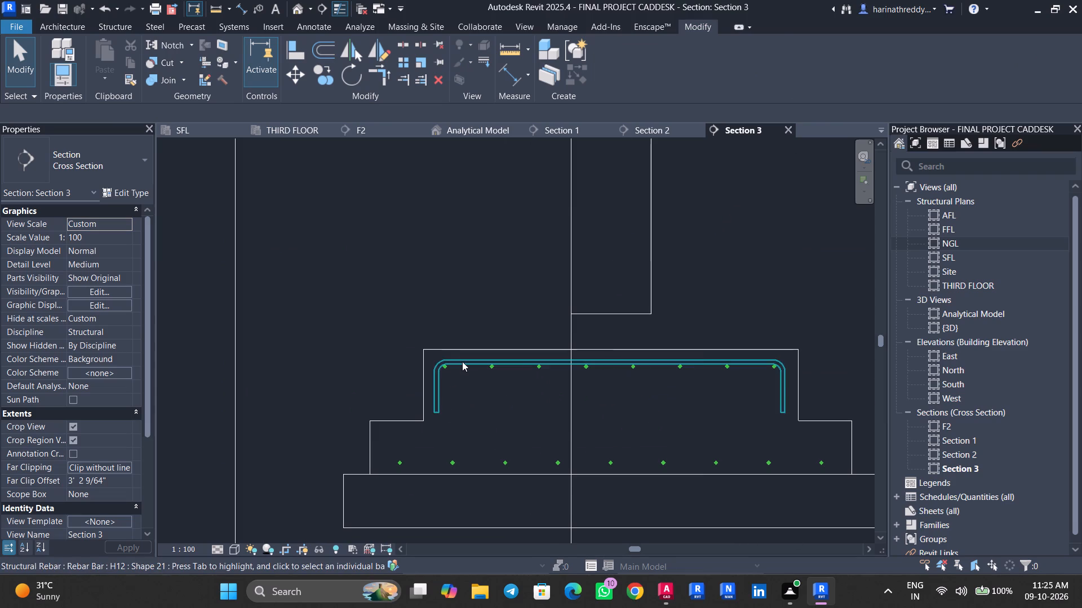
{"action": "left_click", "coordinate": [464, 361]}
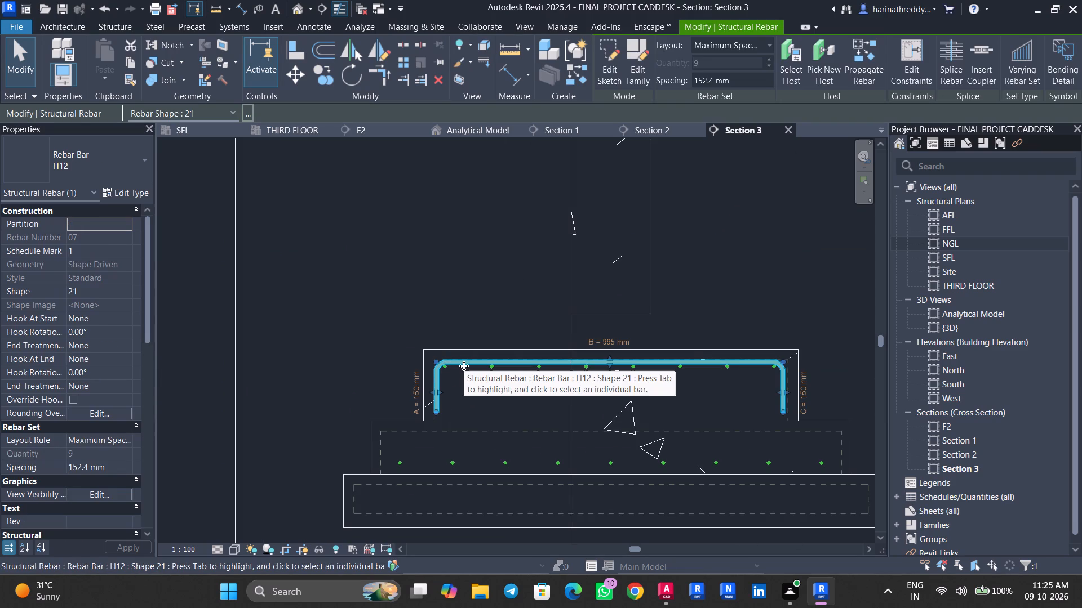
{"action": "type", "text": "CS"}
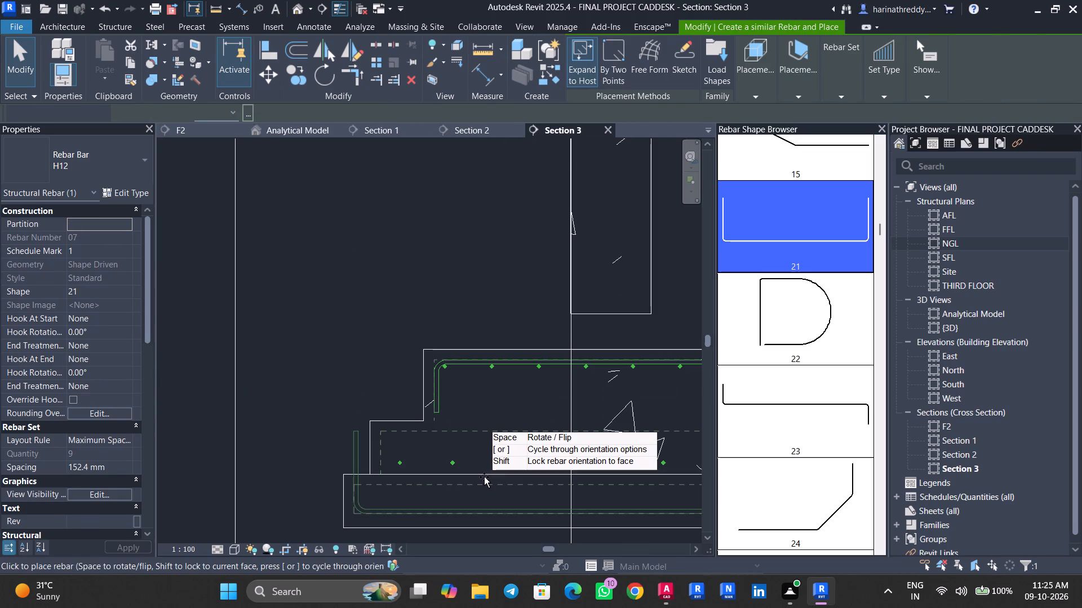
{"action": "left_click", "coordinate": [484, 477]}
{"action": "key", "text": "Escape"}
{"action": "key", "text": "Escape"}
{"action": "middle_click_drag", "start_coordinate": [540, 496], "coordinate": [460, 479]}
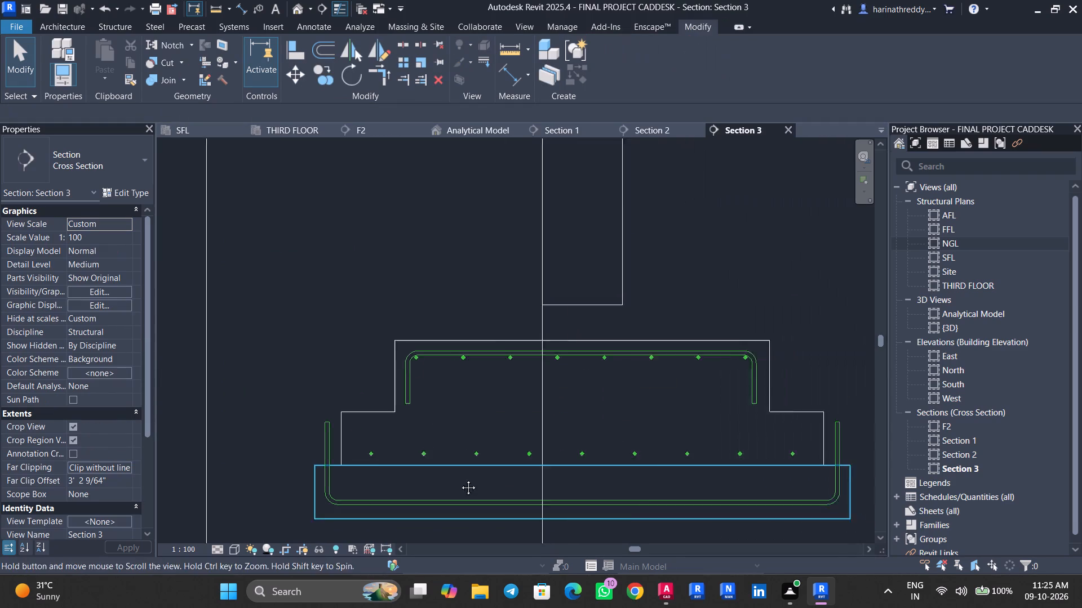
{"action": "middle_click_drag", "start_coordinate": [460, 479], "coordinate": [409, 475]}
Raise segment B of the new U-shaped bar from the PCC into the F2 footing, directly beneath the straight bars.
{"action": "left_click", "coordinate": [508, 491]}
{"action": "scroll", "coordinate": [480, 488], "scroll_direction": "up", "scroll_amount": 6}
{"action": "left_click_drag", "start_coordinate": [478, 482], "coordinate": [481, 406]}
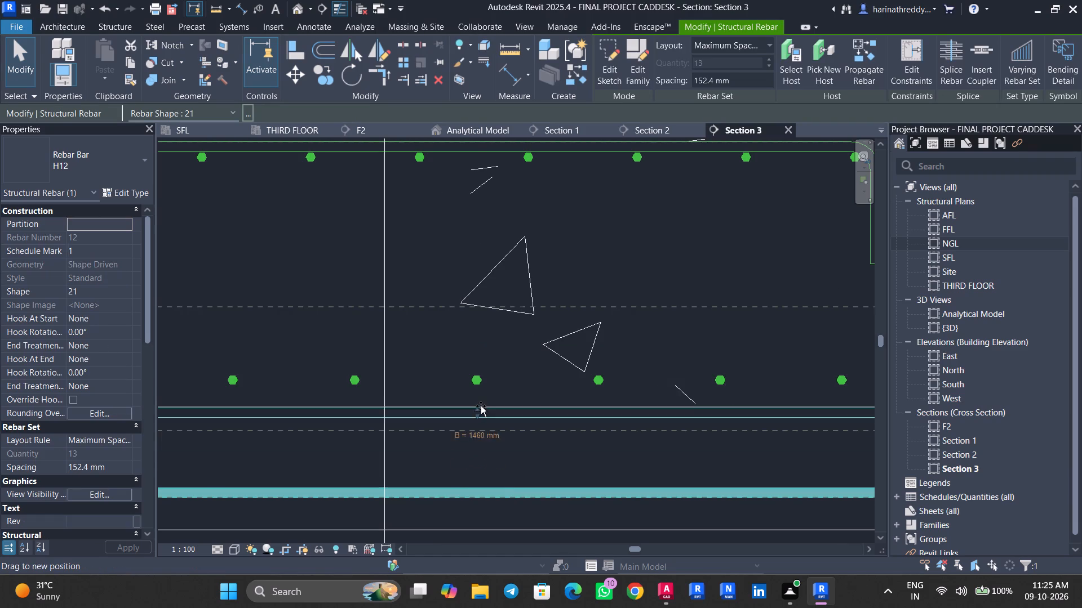
{"action": "left_click_drag", "start_coordinate": [481, 406], "coordinate": [483, 392]}
{"action": "scroll", "coordinate": [604, 450], "scroll_direction": "down", "scroll_amount": 5}
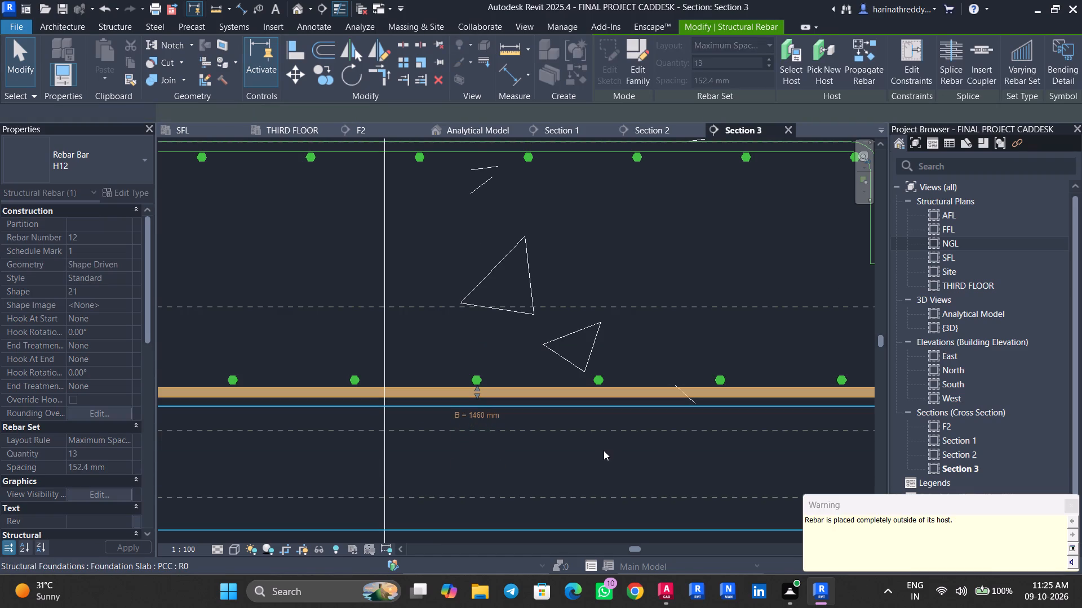
Pull legs C and A of the bottom U-shaped bar inward so both lie inside the F2 footing's side cover.
{"action": "middle_click_drag", "start_coordinate": [668, 453], "coordinate": [482, 465]}
{"action": "scroll", "coordinate": [645, 410], "scroll_direction": "up", "scroll_amount": 9}
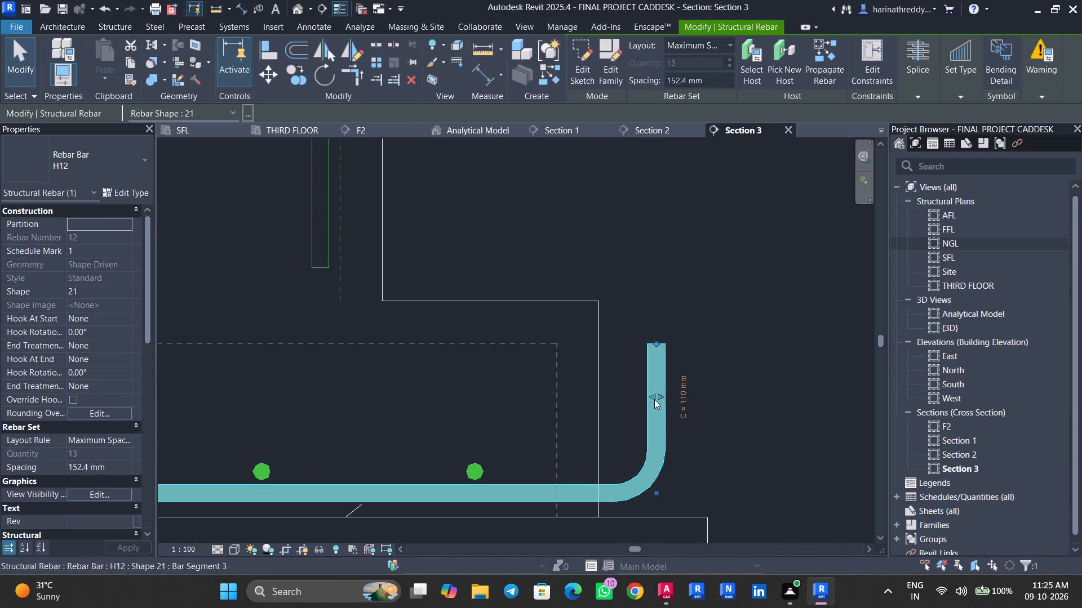
{"action": "left_click_drag", "start_coordinate": [653, 396], "coordinate": [541, 415]}
{"action": "scroll", "coordinate": [539, 418], "scroll_direction": "down", "scroll_amount": 5}
{"action": "scroll", "coordinate": [539, 418], "scroll_direction": "up", "scroll_amount": 1}
{"action": "scroll", "coordinate": [539, 418], "scroll_direction": "down", "scroll_amount": 9}
{"action": "middle_click_drag", "start_coordinate": [386, 420], "coordinate": [620, 424]}
{"action": "scroll", "coordinate": [460, 419], "scroll_direction": "up", "scroll_amount": 7}
{"action": "scroll", "coordinate": [447, 422], "scroll_direction": "down", "scroll_amount": 1}
{"action": "scroll", "coordinate": [447, 422], "scroll_direction": "up", "scroll_amount": 8}
{"action": "scroll", "coordinate": [453, 429], "scroll_direction": "down", "scroll_amount": 1}
{"action": "scroll", "coordinate": [453, 429], "scroll_direction": "up", "scroll_amount": 1}
{"action": "scroll", "coordinate": [453, 429], "scroll_direction": "down", "scroll_amount": 1}
{"action": "left_click_drag", "start_coordinate": [474, 409], "coordinate": [586, 418]}
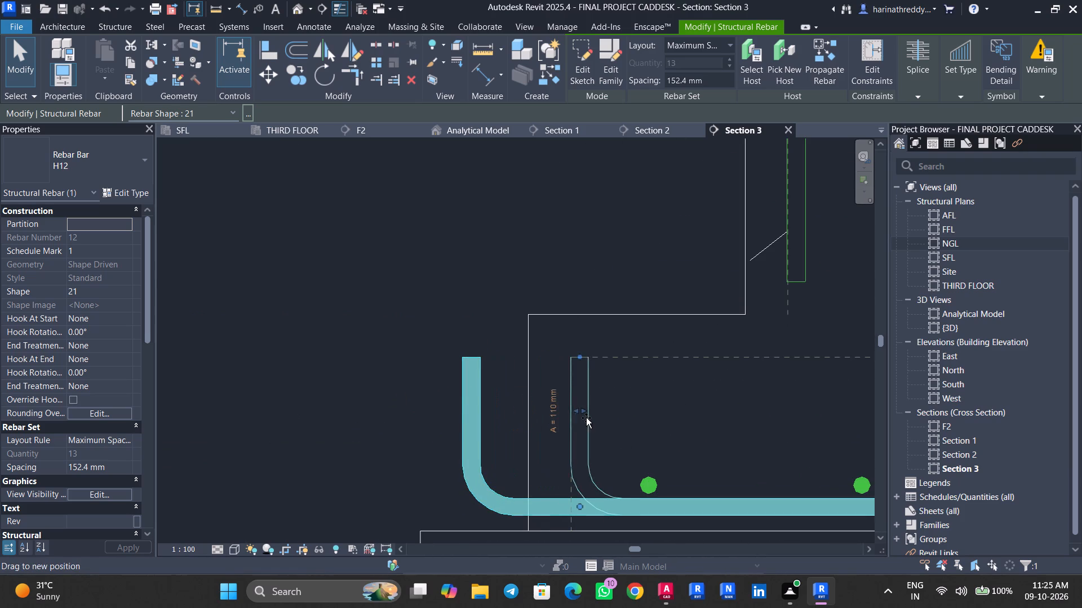
{"action": "left_click_drag", "start_coordinate": [586, 418], "coordinate": [587, 418]}
{"action": "key", "text": "Escape"}
Set leg A of the F2 footing's bottom U-shaped bar to 85 mm.
{"action": "left_click", "coordinate": [586, 417]}
{"action": "left_click", "coordinate": [561, 417]}
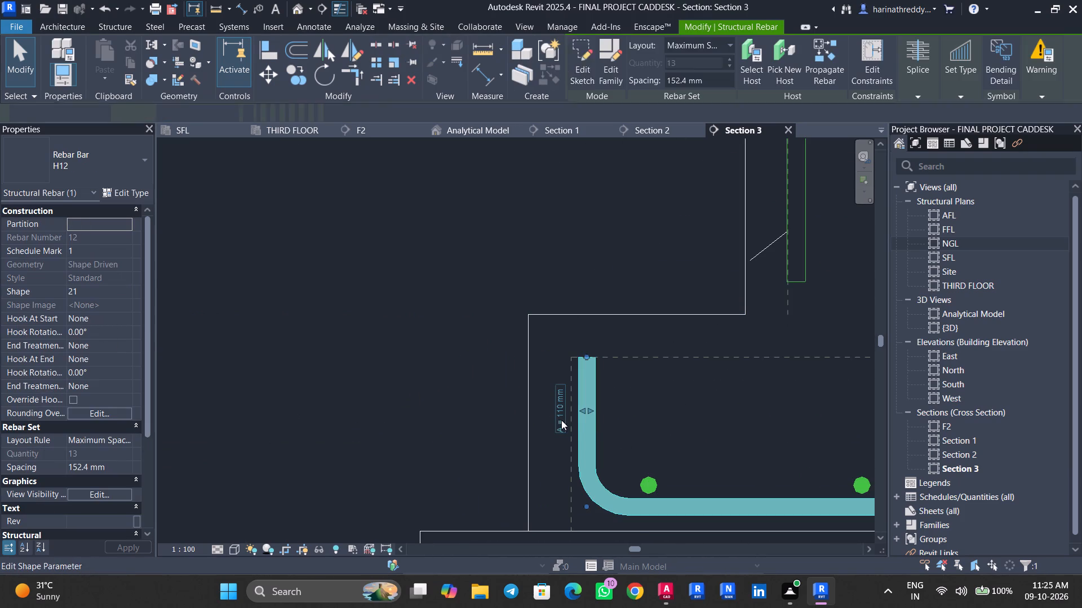
{"action": "type", "text": "85"}
{"action": "key", "text": "Return"}
{"action": "key", "text": "Escape"}
Set leg C of the F2 footing's bottom U-shaped bar to 85 mm.
{"action": "middle_click_drag", "start_coordinate": [775, 365], "coordinate": [768, 366]}
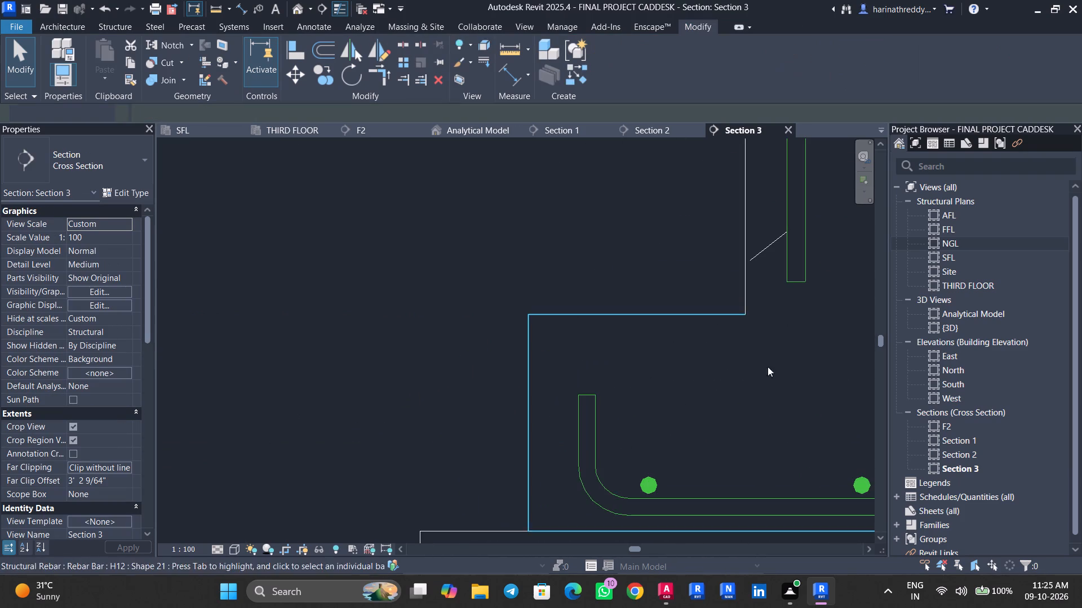
{"action": "middle_click_drag", "start_coordinate": [768, 366], "coordinate": [172, 369]}
{"action": "scroll", "coordinate": [471, 374], "scroll_direction": "up", "scroll_amount": 1}
{"action": "middle_click_drag", "start_coordinate": [469, 375], "coordinate": [96, 375]}
{"action": "middle_click_drag", "start_coordinate": [510, 392], "coordinate": [183, 396]}
{"action": "middle_click_drag", "start_coordinate": [678, 408], "coordinate": [250, 412]}
{"action": "middle_click_drag", "start_coordinate": [721, 432], "coordinate": [342, 429]}
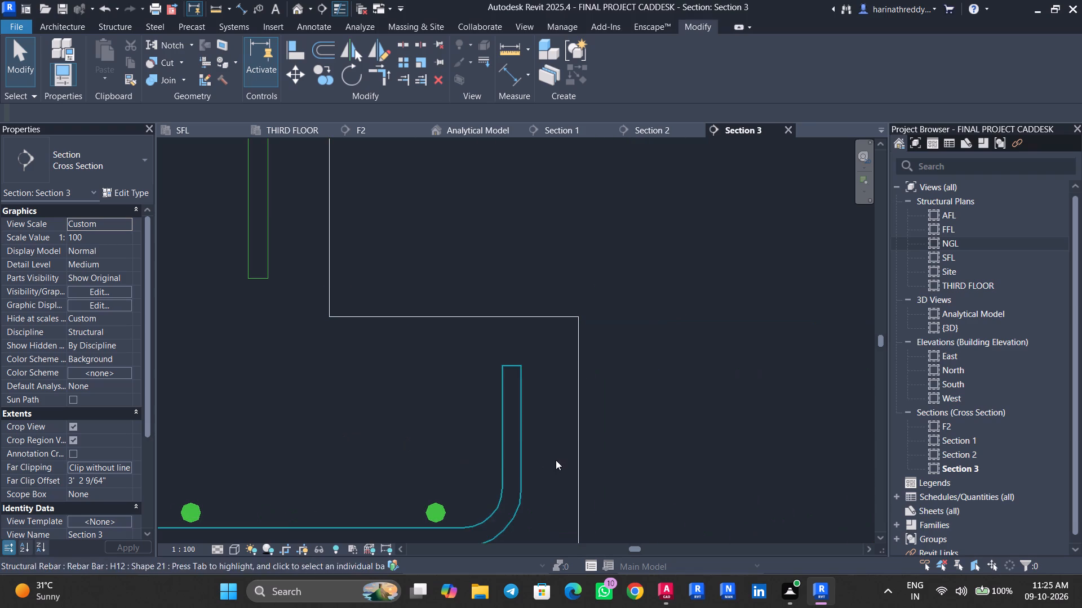
{"action": "left_click", "coordinate": [495, 455]}
{"action": "left_click", "coordinate": [543, 434]}
{"action": "type", "text": "85"}
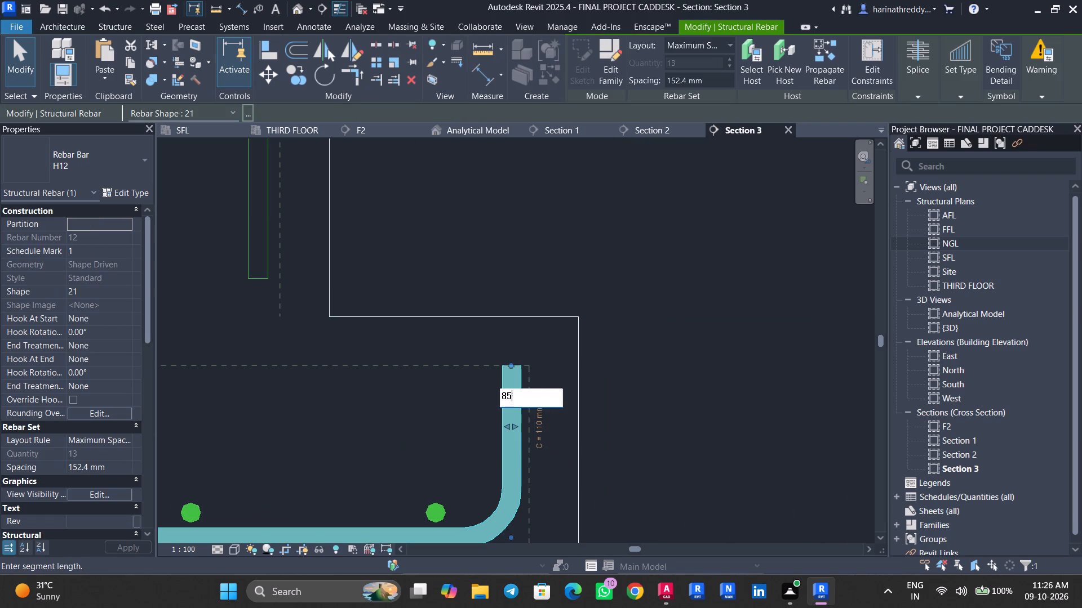
{"action": "key", "text": "Return"}
{"action": "key", "text": "Escape"}
{"action": "key", "text": "Escape"}
Stretch the F2 footing's bottom straight bar set to the U-shaped bar's leg C bend and nudge it down onto segment B.
{"action": "scroll", "coordinate": [431, 489], "scroll_direction": "up", "scroll_amount": 4}
{"action": "middle_click_drag", "start_coordinate": [454, 469], "coordinate": [525, 345]}
{"action": "left_click", "coordinate": [506, 404]}
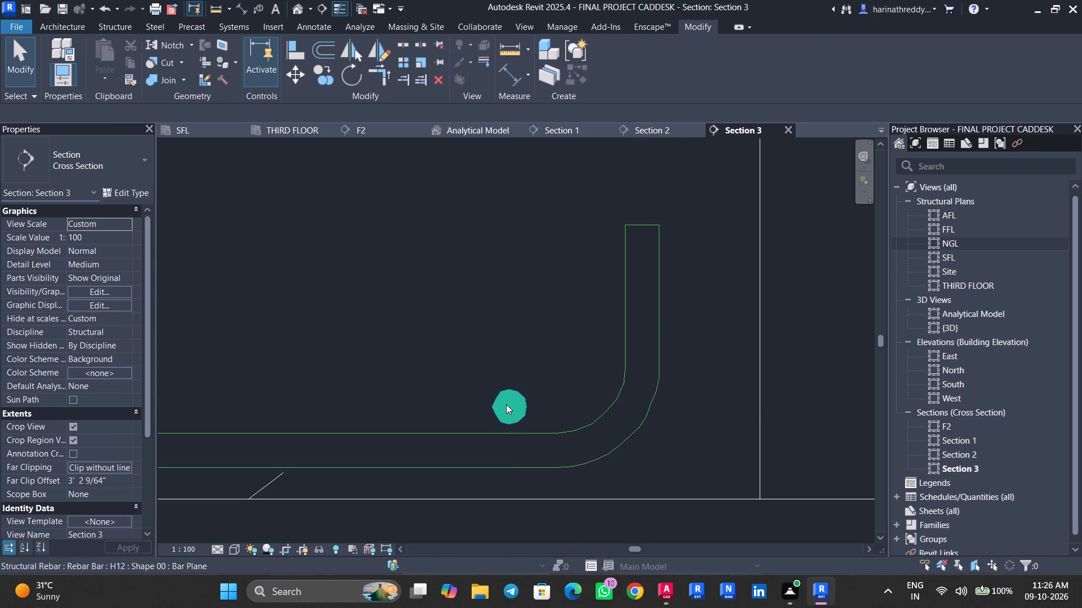
{"action": "scroll", "coordinate": [509, 409], "scroll_direction": "up", "scroll_amount": 2}
{"action": "scroll", "coordinate": [509, 409], "scroll_direction": "down", "scroll_amount": 1}
{"action": "scroll", "coordinate": [509, 409], "scroll_direction": "up", "scroll_amount": 3}
{"action": "left_click_drag", "start_coordinate": [513, 403], "coordinate": [624, 409]}
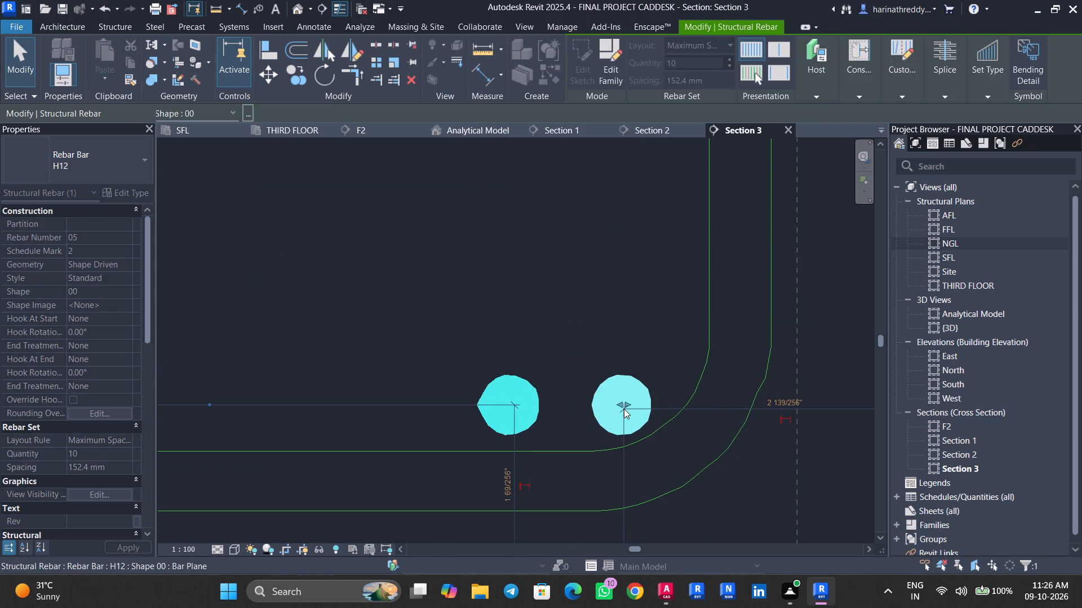
{"action": "key", "text": "Down"}
{"action": "key", "text": "Down"}
{"action": "key", "text": "Down"}
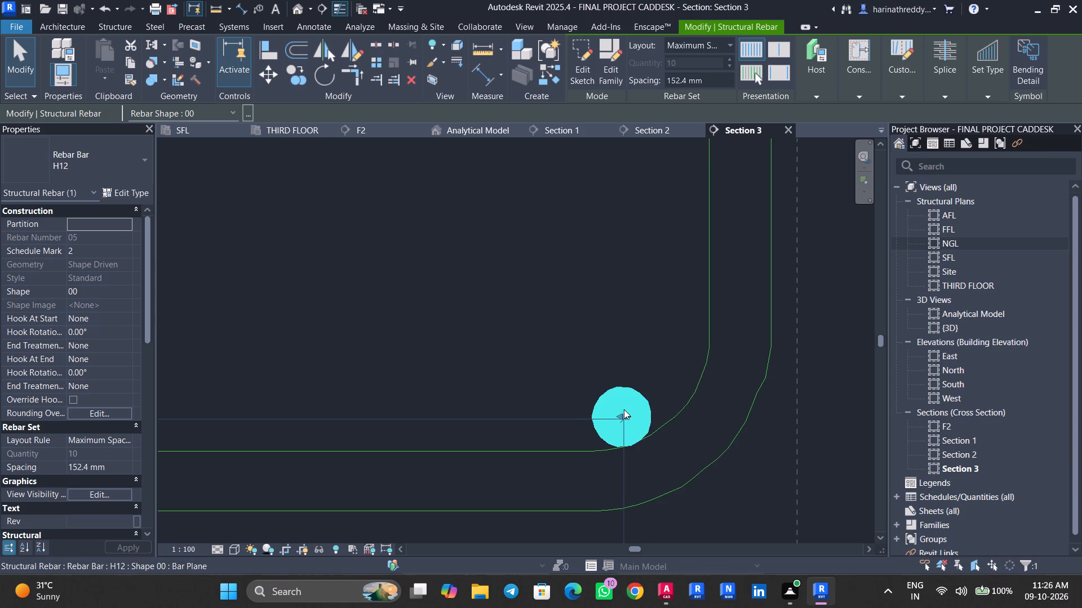
{"action": "scroll", "coordinate": [491, 286], "scroll_direction": "down", "scroll_amount": 1}
{"action": "scroll", "coordinate": [493, 298], "scroll_direction": "up", "scroll_amount": 1}
{"action": "scroll", "coordinate": [494, 301], "scroll_direction": "down", "scroll_amount": 4}
{"action": "middle_click_drag", "start_coordinate": [488, 309], "coordinate": [741, 326]}
{"action": "scroll", "coordinate": [440, 391], "scroll_direction": "up", "scroll_amount": 3}
{"action": "scroll", "coordinate": [471, 397], "scroll_direction": "down", "scroll_amount": 1}
{"action": "scroll", "coordinate": [475, 398], "scroll_direction": "up", "scroll_amount": 1}
{"action": "scroll", "coordinate": [476, 398], "scroll_direction": "down", "scroll_amount": 1}
{"action": "scroll", "coordinate": [476, 398], "scroll_direction": "up", "scroll_amount": 4}
{"action": "scroll", "coordinate": [450, 414], "scroll_direction": "down", "scroll_amount": 1}
{"action": "scroll", "coordinate": [450, 414], "scroll_direction": "up", "scroll_amount": 1}
{"action": "key", "text": "Escape"}
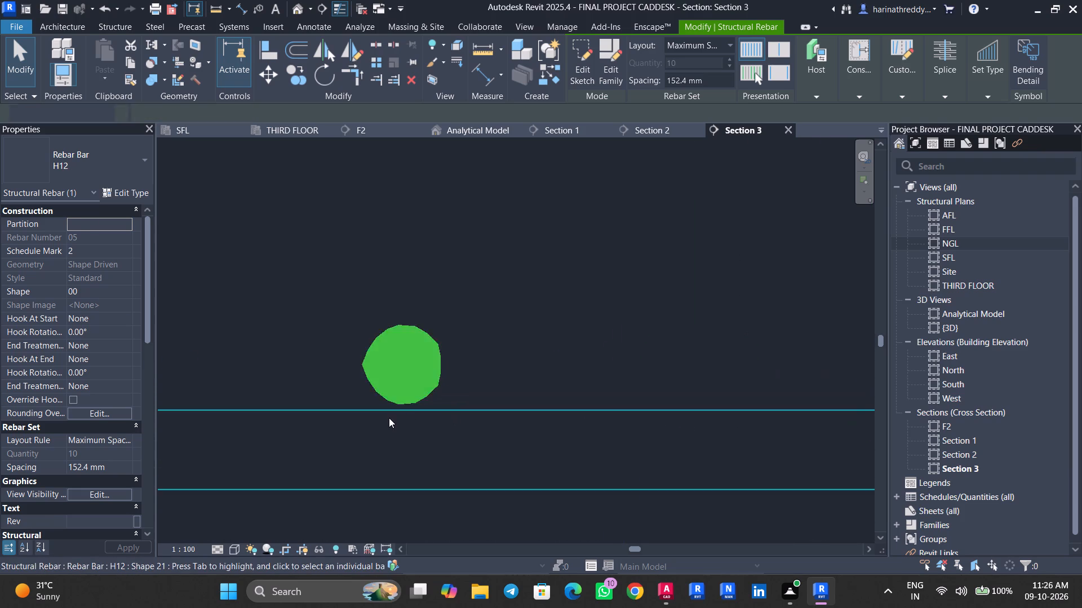
Extend the other end of the F2 footing's bottom straight bar set into the U-shaped bar's leg A bend.
{"action": "scroll", "coordinate": [388, 418], "scroll_direction": "down", "scroll_amount": 14}
{"action": "middle_click_drag", "start_coordinate": [304, 387], "coordinate": [847, 389]}
{"action": "middle_click_drag", "start_coordinate": [471, 392], "coordinate": [910, 380]}
{"action": "middle_click_drag", "start_coordinate": [474, 404], "coordinate": [650, 409]}
{"action": "scroll", "coordinate": [508, 414], "scroll_direction": "up", "scroll_amount": 2}
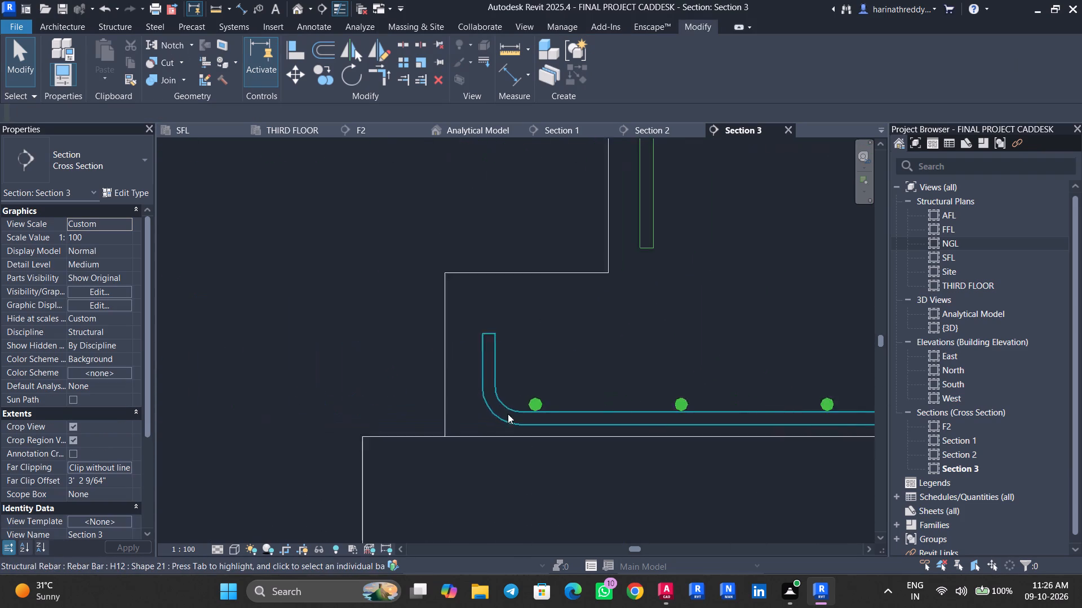
{"action": "scroll", "coordinate": [508, 414], "scroll_direction": "up", "scroll_amount": 5}
{"action": "scroll", "coordinate": [520, 406], "scroll_direction": "down", "scroll_amount": 1}
{"action": "scroll", "coordinate": [520, 406], "scroll_direction": "up", "scroll_amount": 7}
{"action": "left_click", "coordinate": [586, 387]}
{"action": "scroll", "coordinate": [593, 395], "scroll_direction": "up", "scroll_amount": 5}
{"action": "left_click_drag", "start_coordinate": [619, 396], "coordinate": [605, 398]}
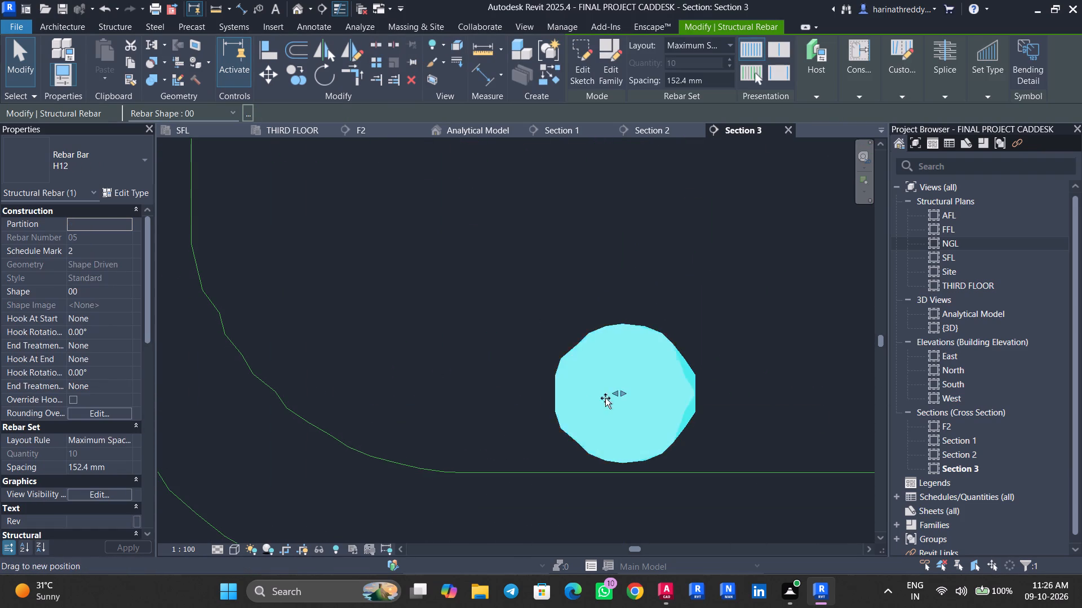
{"action": "left_click_drag", "start_coordinate": [605, 398], "coordinate": [394, 434]}
{"action": "key", "text": "Escape"}
{"action": "key", "text": "Escape"}
Make the F2 footing's bottom U-shaped bar set show unobscured in the {3D} view.
{"action": "scroll", "coordinate": [433, 366], "scroll_direction": "down", "scroll_amount": 8}
{"action": "middle_click_drag", "start_coordinate": [737, 339], "coordinate": [354, 357]}
{"action": "scroll", "coordinate": [539, 419], "scroll_direction": "up", "scroll_amount": 14}
{"action": "scroll", "coordinate": [581, 412], "scroll_direction": "down", "scroll_amount": 11}
{"action": "scroll", "coordinate": [580, 405], "scroll_direction": "up", "scroll_amount": 1}
{"action": "scroll", "coordinate": [579, 401], "scroll_direction": "down", "scroll_amount": 13}
{"action": "scroll", "coordinate": [579, 401], "scroll_direction": "up", "scroll_amount": 1}
{"action": "left_click", "coordinate": [579, 411]}
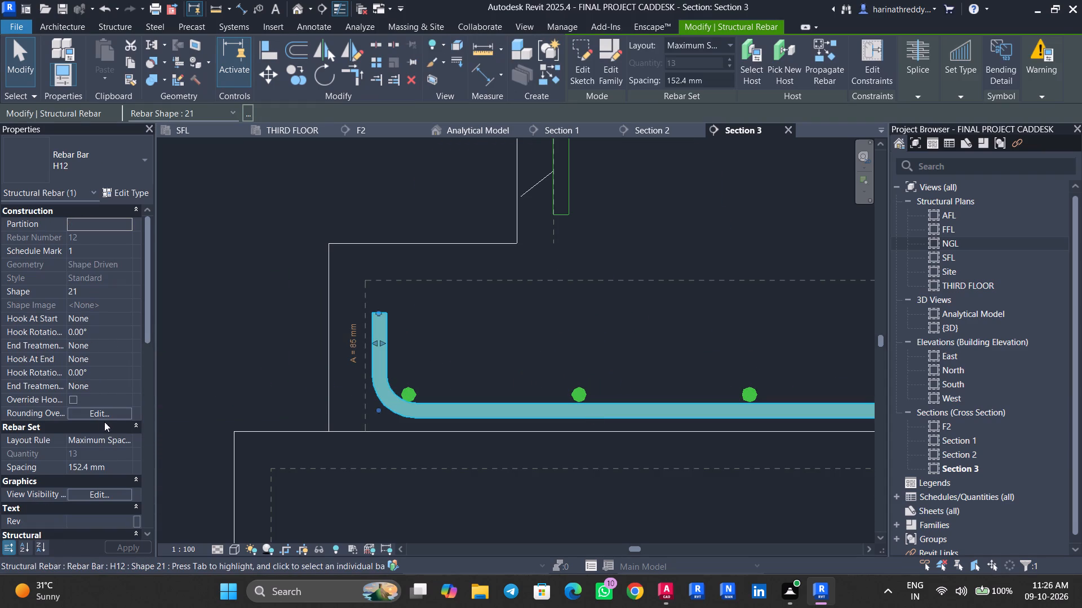
{"action": "left_click", "coordinate": [121, 489]}
{"action": "left_click", "coordinate": [645, 260]}
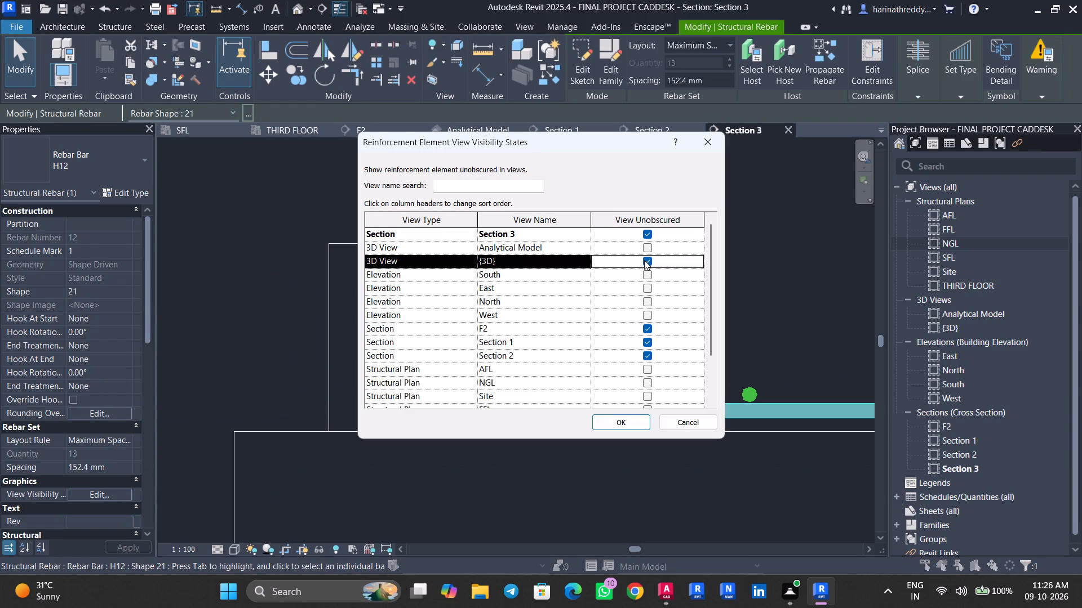
{"action": "left_click", "coordinate": [618, 426]}
{"action": "key", "text": "Escape"}
In the {3D} view, pull one end of the grid 1 footing's bottom U-shaped bar set inward to the straight bars' ends.
{"action": "left_click", "coordinate": [299, 13]}
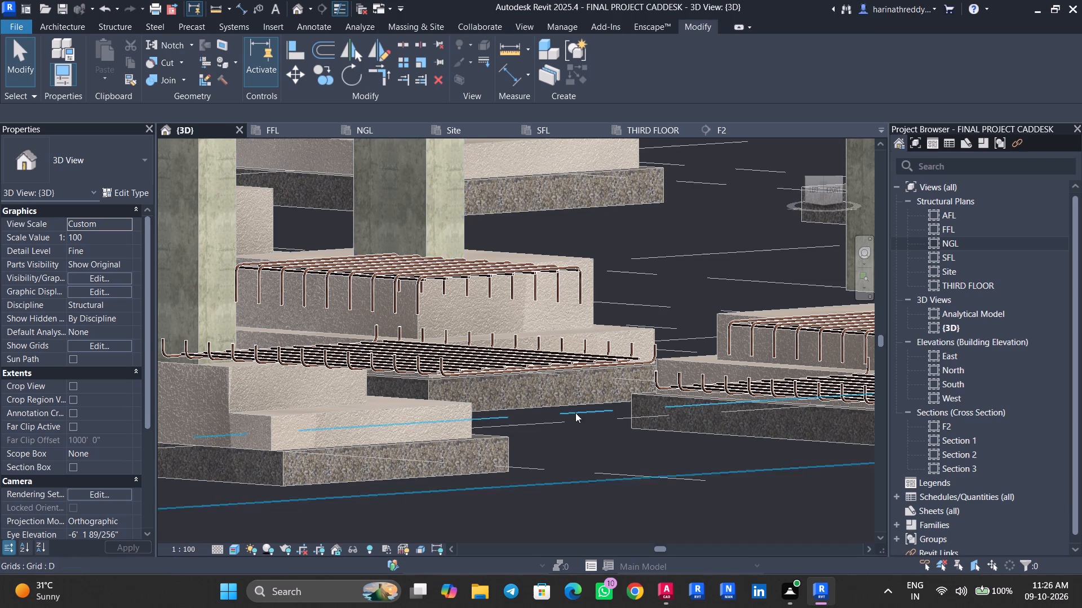
{"action": "scroll", "coordinate": [572, 408], "scroll_direction": "down", "scroll_amount": 9}
{"action": "middle_click_drag", "start_coordinate": [607, 372], "coordinate": [682, 407], "text": "shift"}
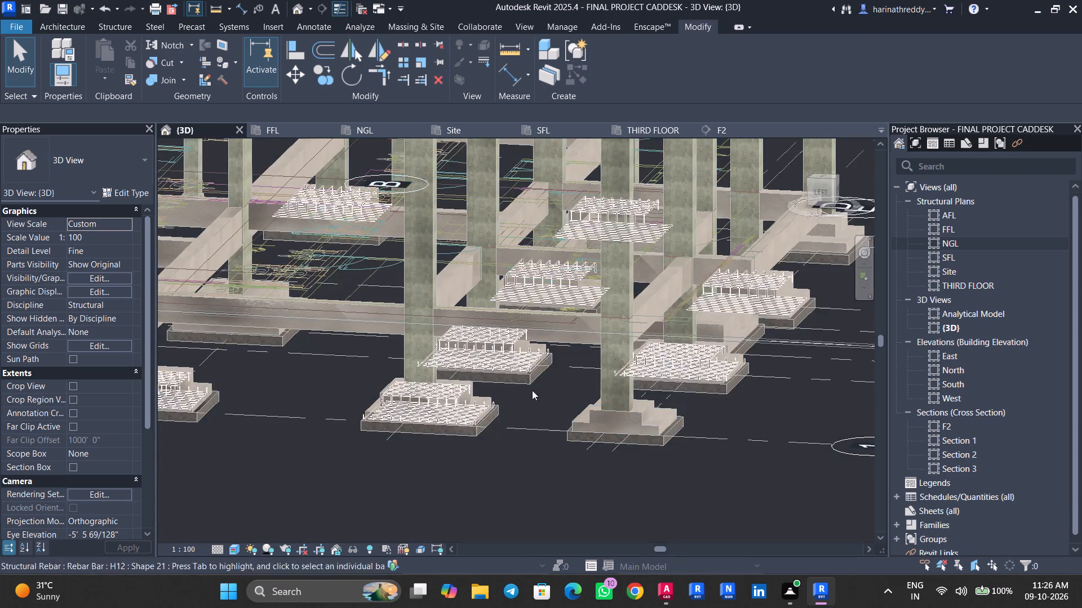
{"action": "scroll", "coordinate": [544, 387], "scroll_direction": "up", "scroll_amount": 9}
{"action": "middle_click_drag", "start_coordinate": [606, 429], "coordinate": [656, 411], "text": "shift"}
{"action": "middle_click_drag", "start_coordinate": [655, 411], "coordinate": [626, 409], "text": "shift"}
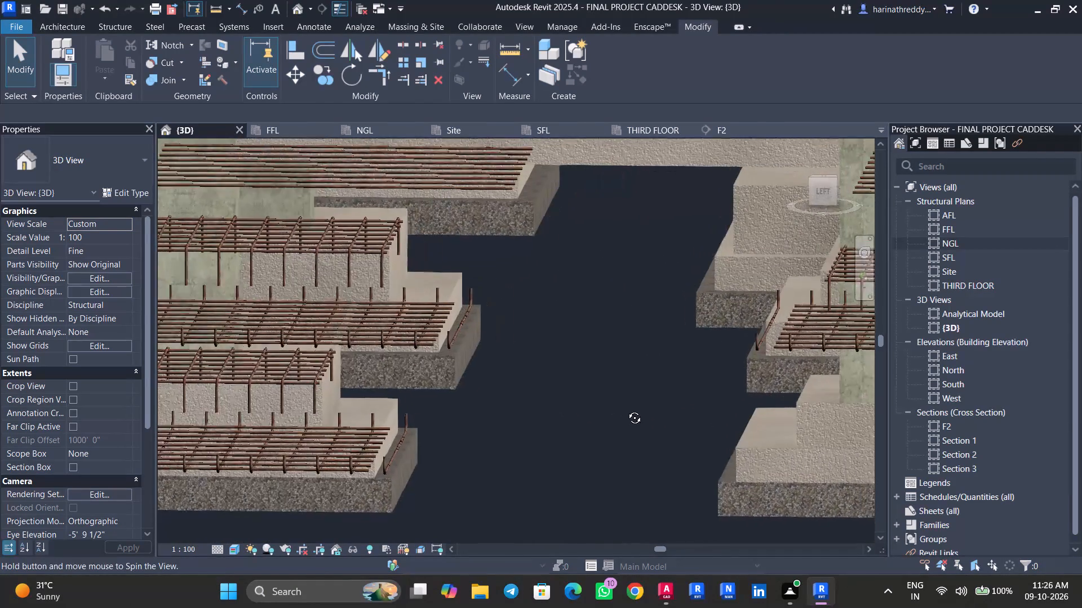
{"action": "middle_click_drag", "start_coordinate": [626, 409], "coordinate": [627, 409], "text": "shift"}
{"action": "left_click", "coordinate": [396, 461]}
{"action": "scroll", "coordinate": [389, 463], "scroll_direction": "up", "scroll_amount": 3}
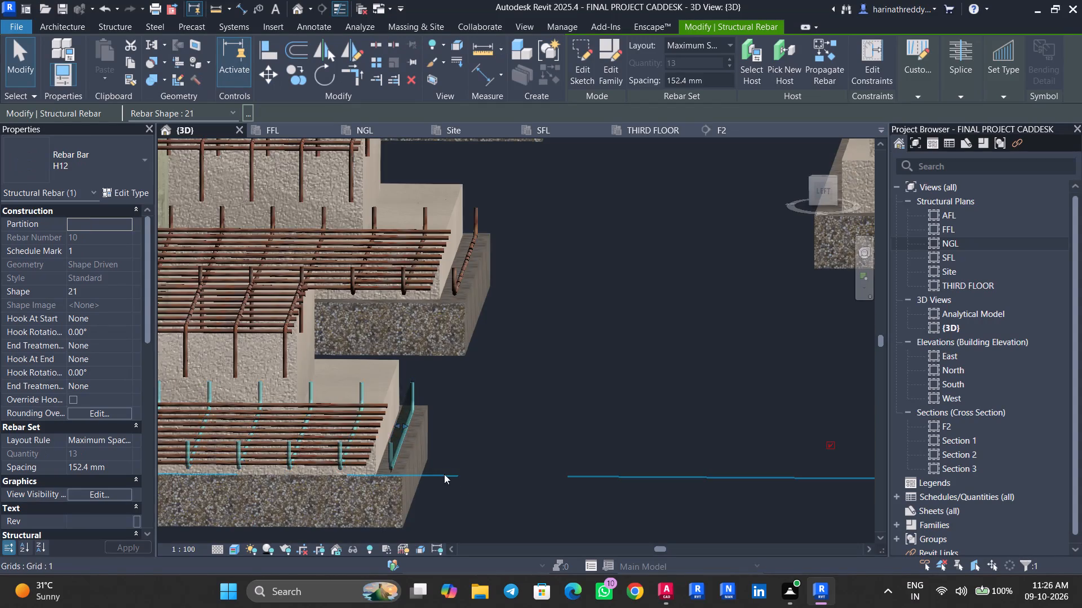
{"action": "middle_click_drag", "start_coordinate": [444, 474], "coordinate": [462, 565]}
{"action": "scroll", "coordinate": [502, 489], "scroll_direction": "down", "scroll_amount": 4}
{"action": "middle_click_drag", "start_coordinate": [506, 485], "coordinate": [618, 442]}
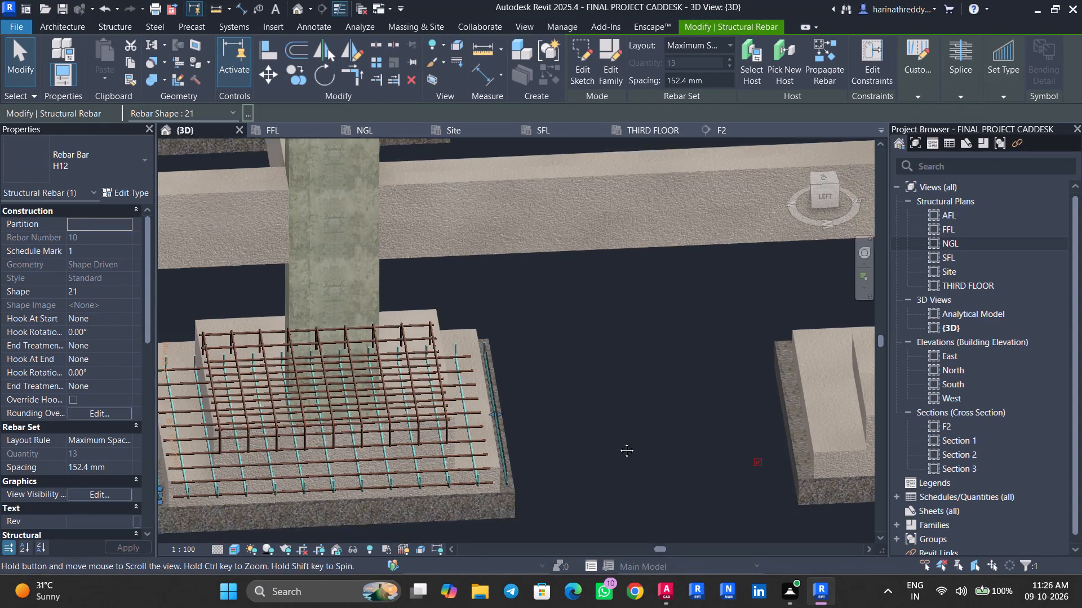
{"action": "middle_click_drag", "start_coordinate": [618, 442], "coordinate": [634, 445]}
{"action": "middle_click_drag", "start_coordinate": [633, 445], "coordinate": [622, 462], "text": "shift"}
{"action": "scroll", "coordinate": [589, 426], "scroll_direction": "up", "scroll_amount": 3}
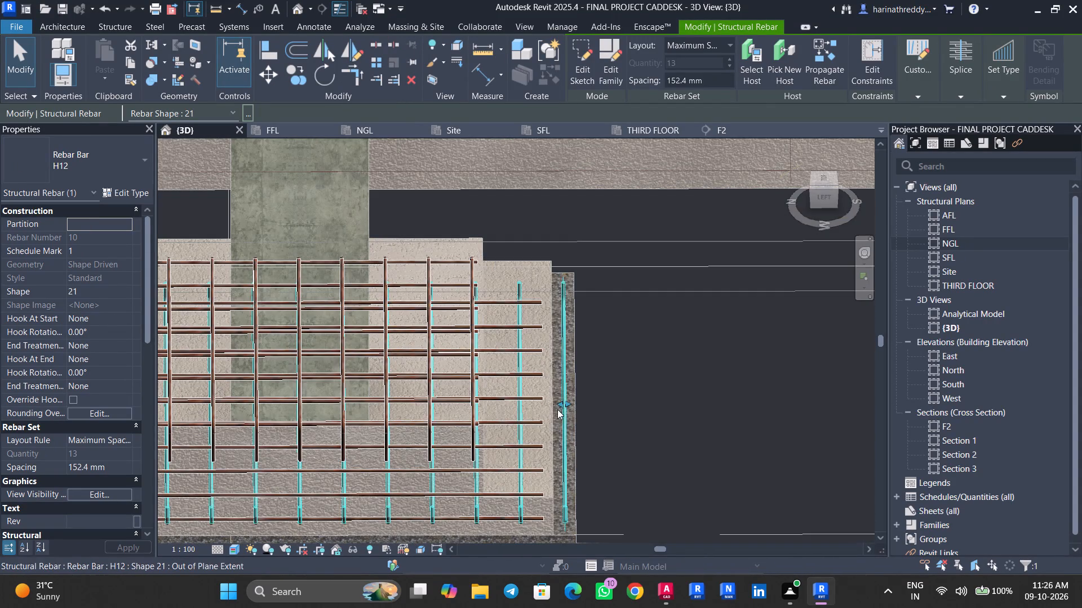
{"action": "left_click_drag", "start_coordinate": [558, 403], "coordinate": [537, 402]}
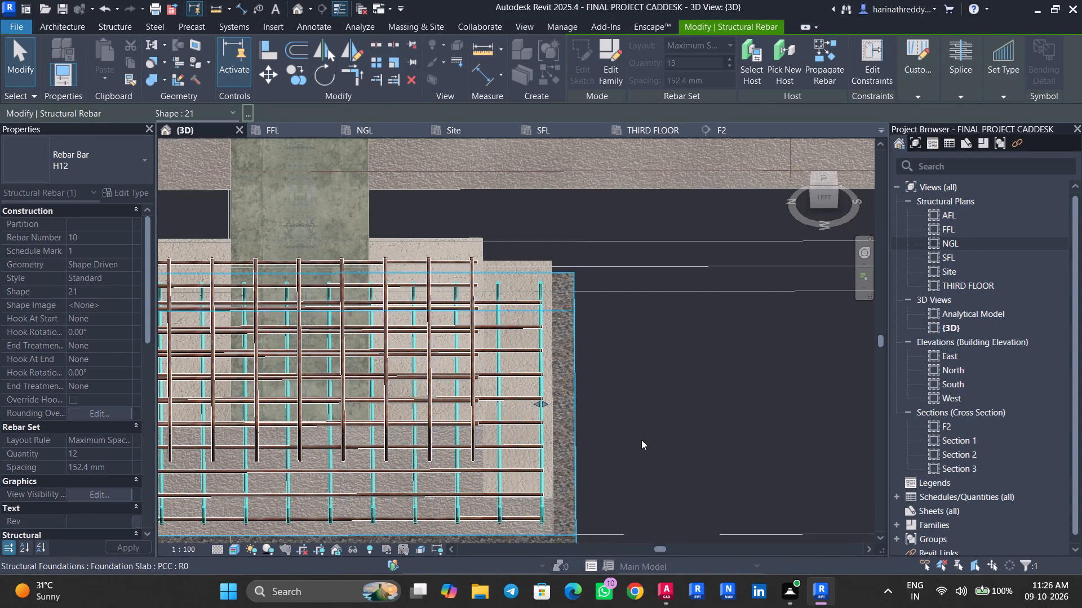
Move the opposite end bar of the same grid 1 footing's U-shaped set inward off the PCC edge, onto the straight bars' ends.
{"action": "scroll", "coordinate": [551, 457], "scroll_direction": "up", "scroll_amount": 1}
{"action": "scroll", "coordinate": [551, 457], "scroll_direction": "down", "scroll_amount": 1}
{"action": "scroll", "coordinate": [551, 455], "scroll_direction": "up", "scroll_amount": 7}
{"action": "scroll", "coordinate": [552, 443], "scroll_direction": "down", "scroll_amount": 5}
{"action": "scroll", "coordinate": [552, 443], "scroll_direction": "up", "scroll_amount": 1}
{"action": "scroll", "coordinate": [552, 443], "scroll_direction": "down", "scroll_amount": 5}
{"action": "middle_click_drag", "start_coordinate": [605, 463], "coordinate": [705, 439]}
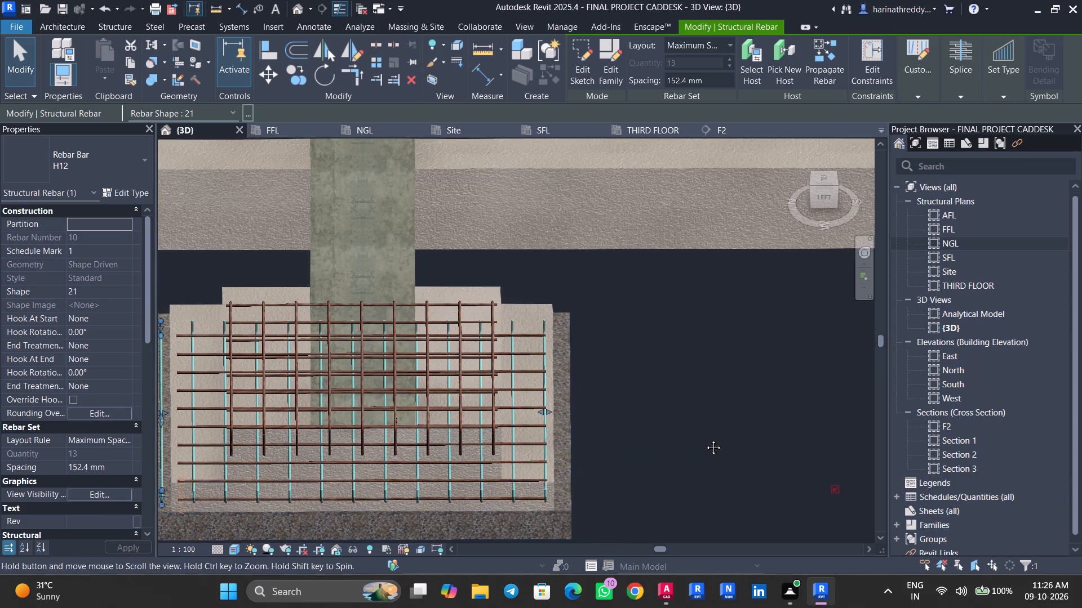
{"action": "middle_click_drag", "start_coordinate": [705, 439], "coordinate": [758, 430]}
{"action": "scroll", "coordinate": [387, 395], "scroll_direction": "up", "scroll_amount": 5}
{"action": "scroll", "coordinate": [324, 394], "scroll_direction": "up", "scroll_amount": 2}
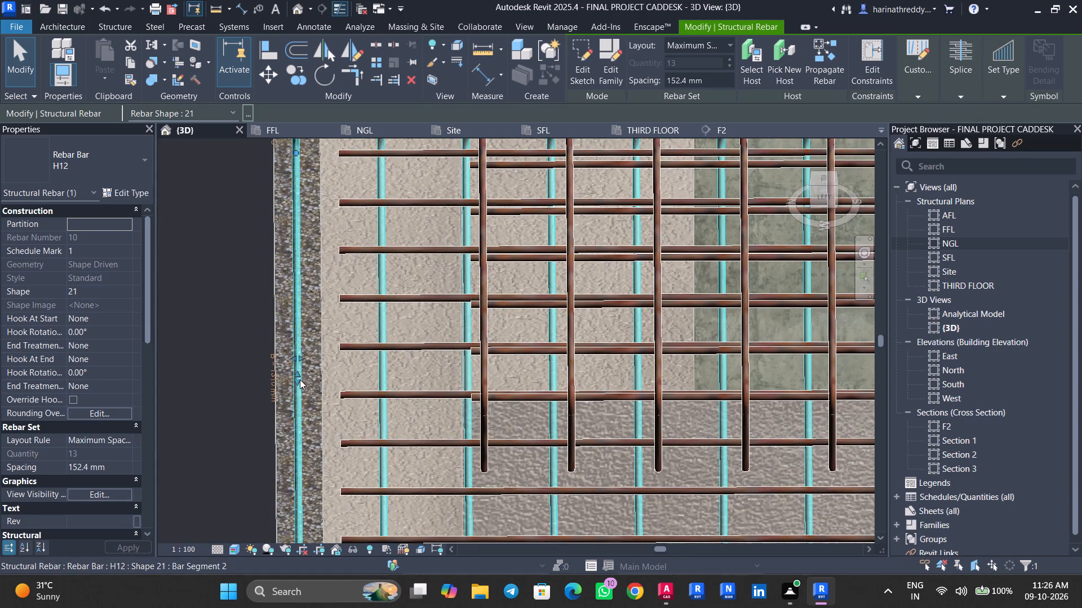
{"action": "left_click_drag", "start_coordinate": [300, 356], "coordinate": [347, 364]}
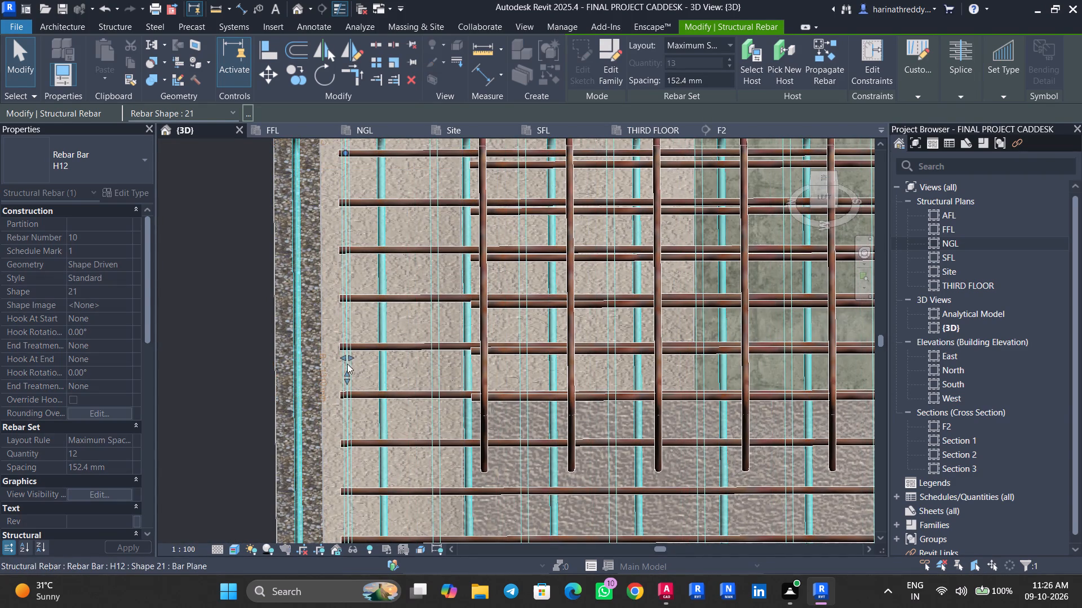
{"action": "scroll", "coordinate": [347, 364], "scroll_direction": "up", "scroll_amount": 1}
{"action": "scroll", "coordinate": [347, 364], "scroll_direction": "down", "scroll_amount": 1}
{"action": "scroll", "coordinate": [347, 364], "scroll_direction": "up", "scroll_amount": 1}
{"action": "scroll", "coordinate": [347, 364], "scroll_direction": "down", "scroll_amount": 11}
{"action": "scroll", "coordinate": [347, 364], "scroll_direction": "up", "scroll_amount": 1}
{"action": "scroll", "coordinate": [535, 346], "scroll_direction": "up", "scroll_amount": 8}
{"action": "key", "text": "Escape"}
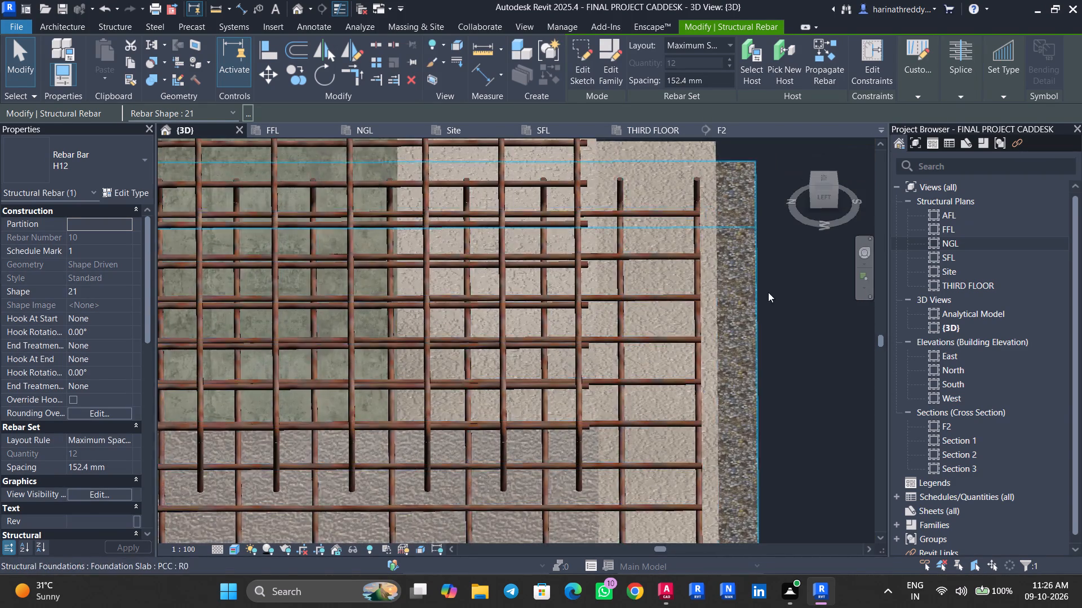
Pull one end of the bottom U-shaped bar set inward to the straight bars' ends on the grid 2 footing directly behind.
{"action": "middle_click_drag", "start_coordinate": [766, 292], "coordinate": [705, 463]}
{"action": "scroll", "coordinate": [699, 441], "scroll_direction": "down", "scroll_amount": 14}
{"action": "scroll", "coordinate": [685, 341], "scroll_direction": "up", "scroll_amount": 11}
{"action": "scroll", "coordinate": [705, 308], "scroll_direction": "down", "scroll_amount": 1}
{"action": "scroll", "coordinate": [705, 308], "scroll_direction": "up", "scroll_amount": 1}
{"action": "left_click", "coordinate": [734, 325]}
{"action": "middle_click_drag", "start_coordinate": [734, 318], "coordinate": [724, 466]}
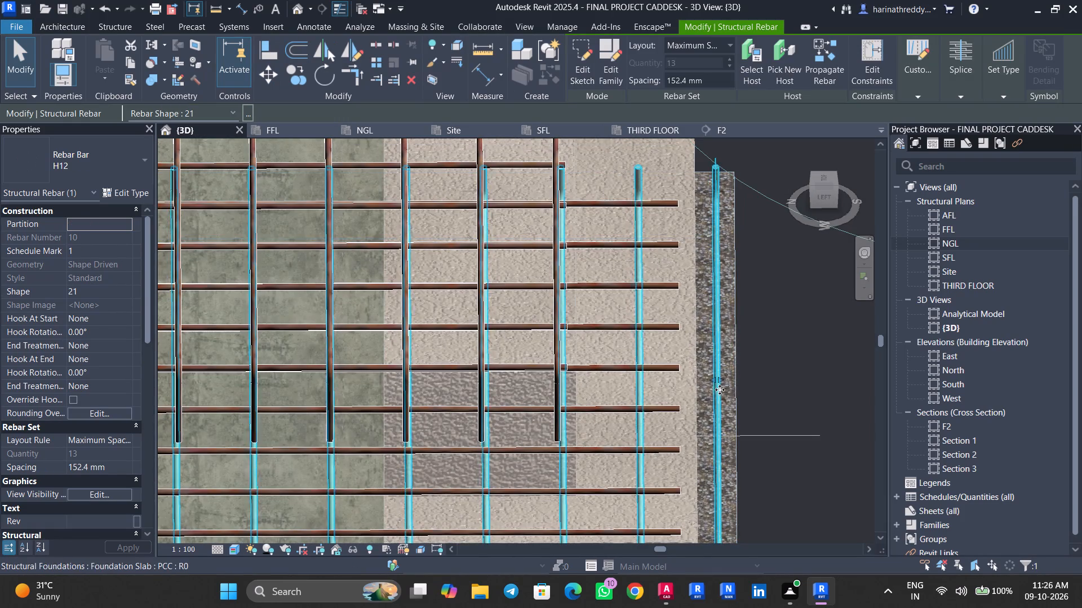
{"action": "left_click_drag", "start_coordinate": [715, 383], "coordinate": [670, 395]}
Move the opposite end bar of the grid 2 footing's U-shaped set inward onto the ends of the straight bars.
{"action": "scroll", "coordinate": [668, 401], "scroll_direction": "down", "scroll_amount": 5}
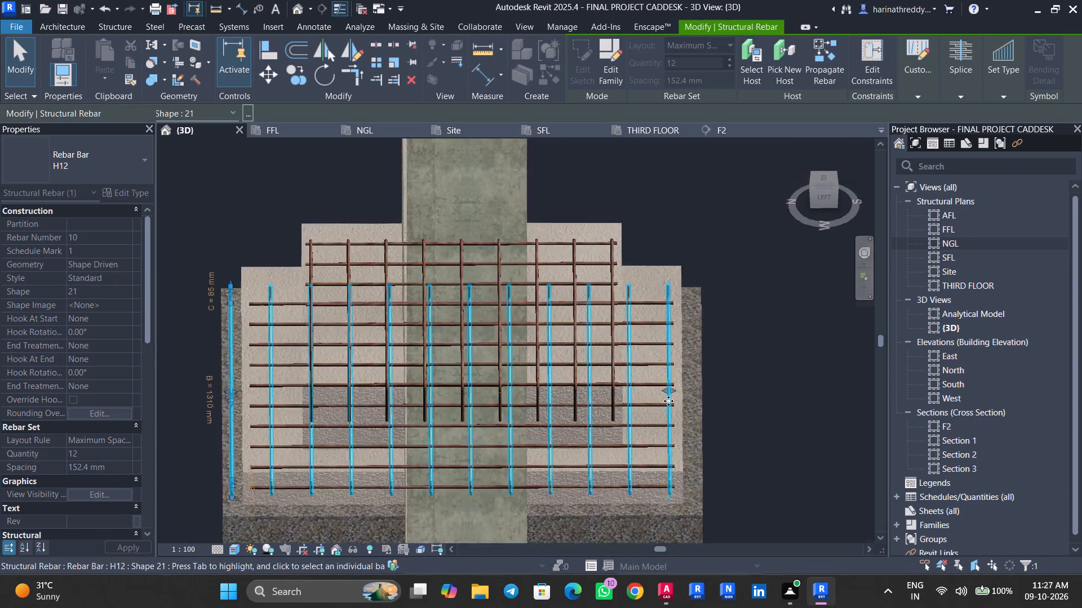
{"action": "scroll", "coordinate": [668, 401], "scroll_direction": "down", "scroll_amount": 2}
{"action": "middle_click_drag", "start_coordinate": [615, 416], "coordinate": [781, 420]}
{"action": "scroll", "coordinate": [567, 400], "scroll_direction": "up", "scroll_amount": 3}
{"action": "scroll", "coordinate": [428, 388], "scroll_direction": "up", "scroll_amount": 2}
{"action": "scroll", "coordinate": [436, 387], "scroll_direction": "down", "scroll_amount": 1}
{"action": "scroll", "coordinate": [451, 382], "scroll_direction": "up", "scroll_amount": 4}
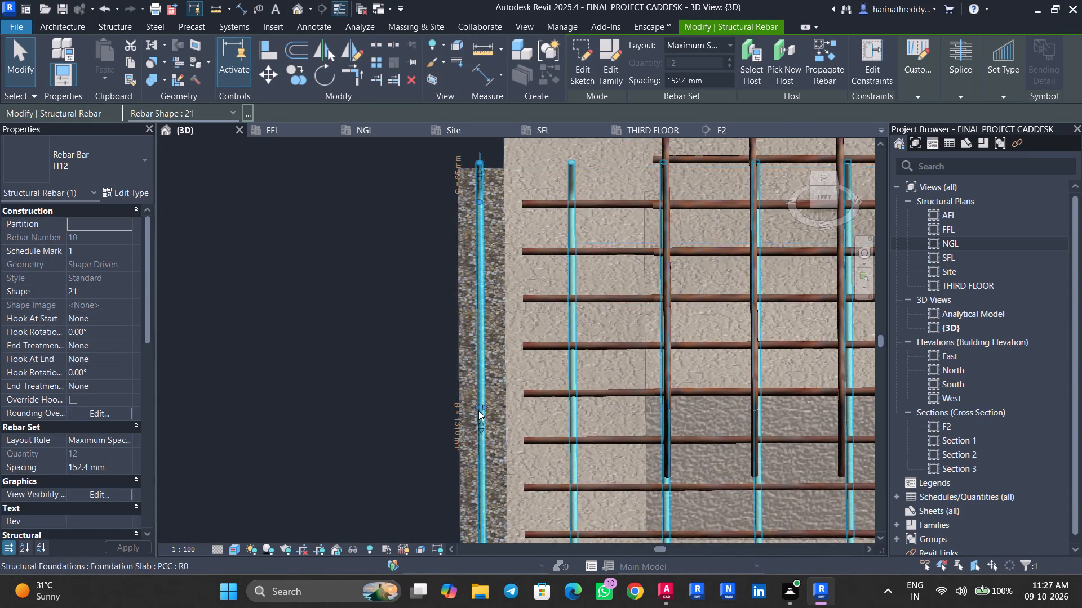
{"action": "left_click_drag", "start_coordinate": [485, 408], "coordinate": [534, 411]}
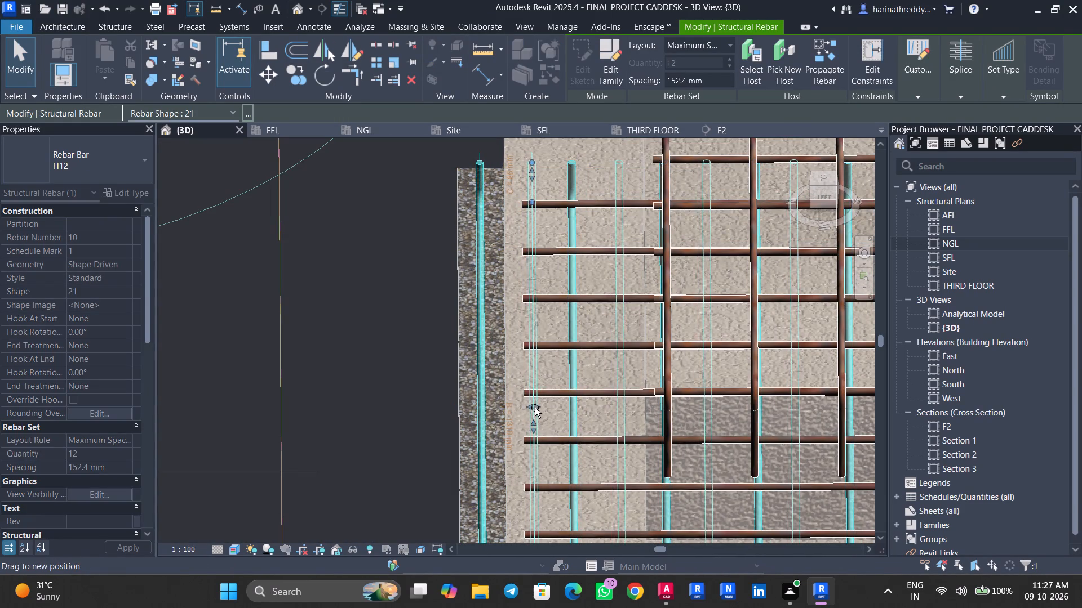
{"action": "key", "text": "Escape"}
On the neighbouring F2 footing on grid 1, nudge the bottom U-shaped set's end bar slightly inward onto the straight bars' ends.
{"action": "scroll", "coordinate": [497, 378], "scroll_direction": "down", "scroll_amount": 3}
{"action": "scroll", "coordinate": [497, 378], "scroll_direction": "up", "scroll_amount": 1}
{"action": "scroll", "coordinate": [497, 378], "scroll_direction": "down", "scroll_amount": 11}
{"action": "middle_click_drag", "start_coordinate": [480, 395], "coordinate": [670, 283]}
{"action": "middle_click_drag", "start_coordinate": [521, 381], "coordinate": [638, 261]}
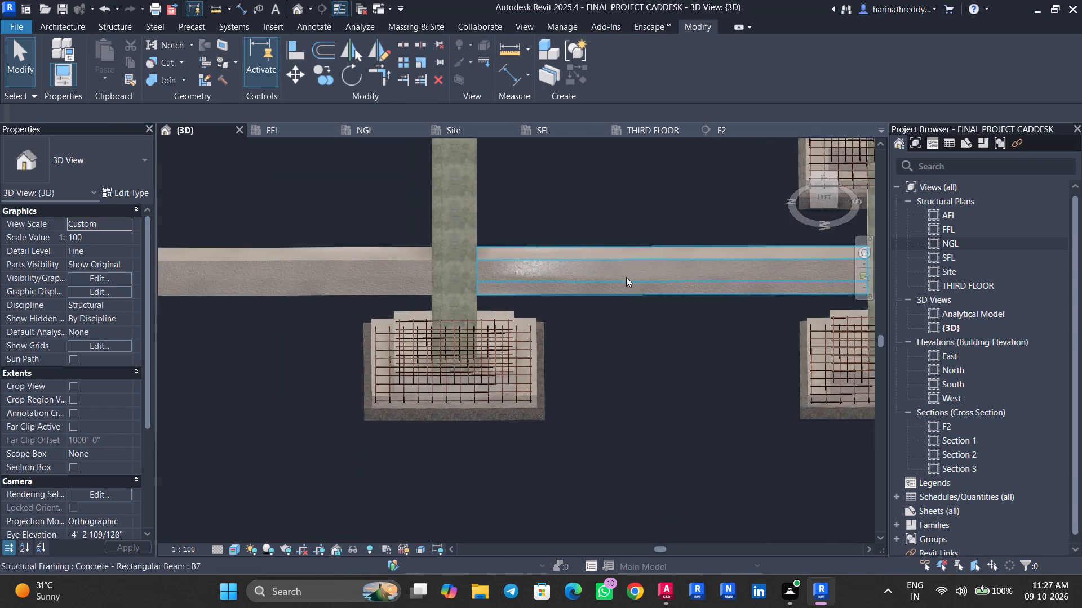
{"action": "scroll", "coordinate": [544, 357], "scroll_direction": "up", "scroll_amount": 10}
{"action": "scroll", "coordinate": [525, 374], "scroll_direction": "down", "scroll_amount": 6}
{"action": "middle_click_drag", "start_coordinate": [643, 397], "coordinate": [790, 358]}
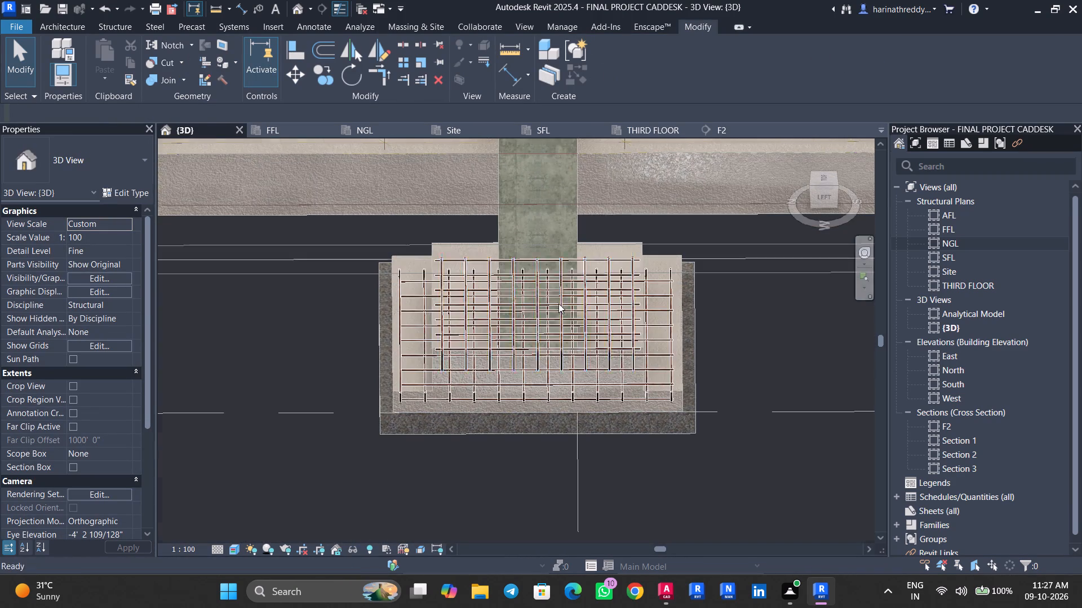
{"action": "middle_click_drag", "start_coordinate": [512, 477], "coordinate": [814, 404]}
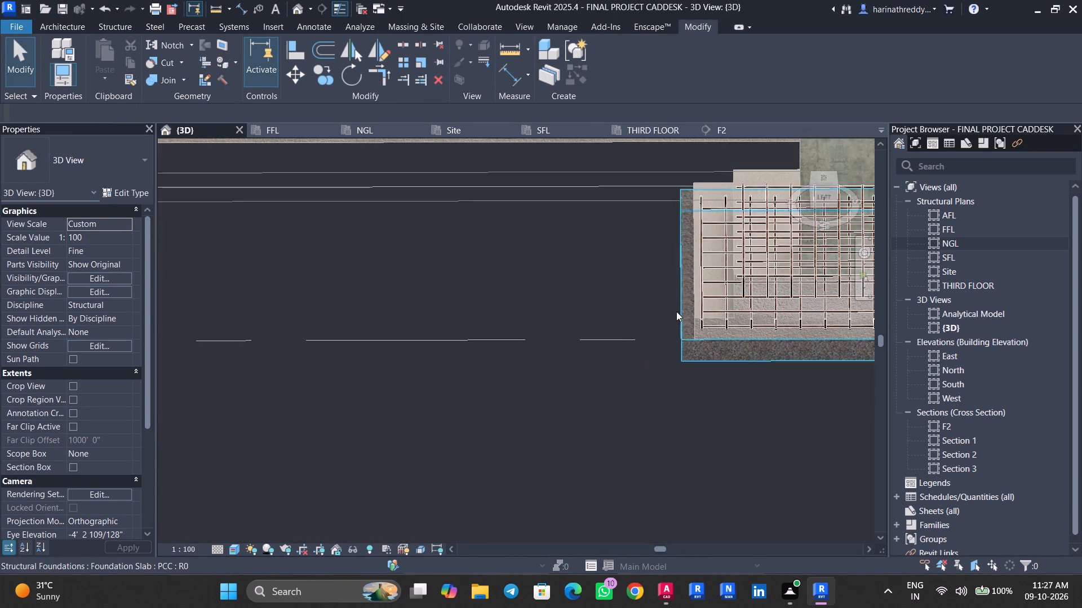
{"action": "scroll", "coordinate": [677, 309], "scroll_direction": "up", "scroll_amount": 10}
{"action": "left_click", "coordinate": [716, 297]}
{"action": "middle_click_drag", "start_coordinate": [716, 301], "coordinate": [489, 465]}
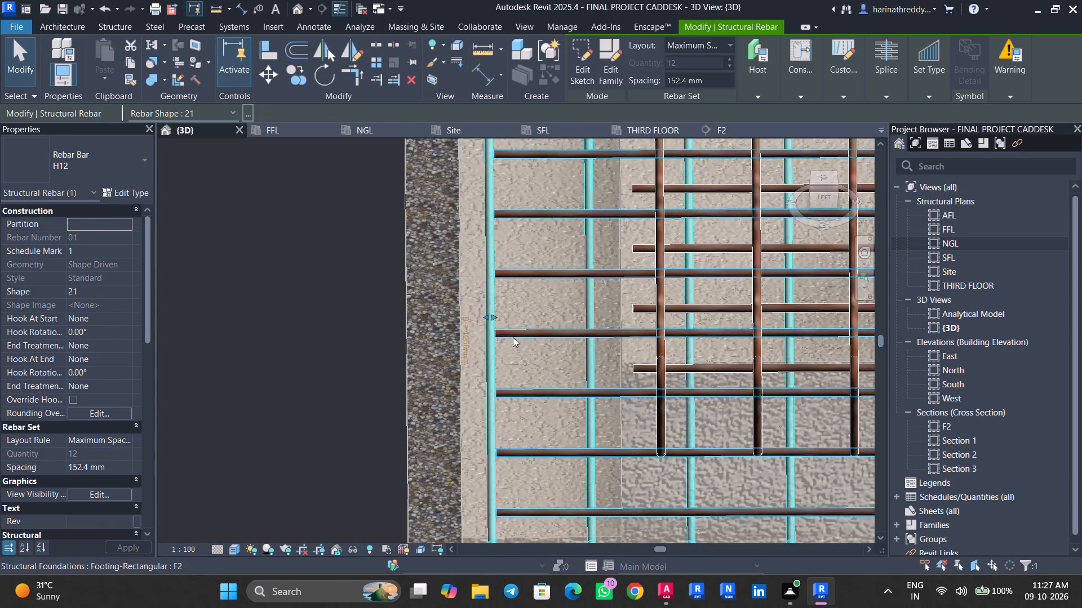
{"action": "left_click_drag", "start_coordinate": [494, 317], "coordinate": [501, 319]}
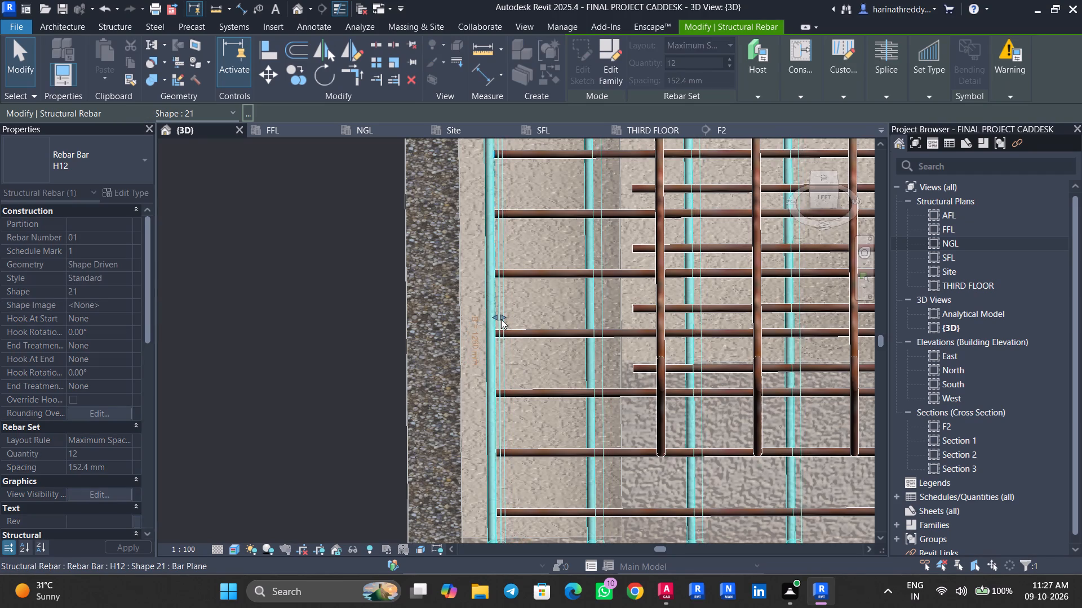
{"action": "scroll", "coordinate": [501, 319], "scroll_direction": "down", "scroll_amount": 5}
{"action": "scroll", "coordinate": [501, 319], "scroll_direction": "up", "scroll_amount": 4}
{"action": "scroll", "coordinate": [501, 319], "scroll_direction": "down", "scroll_amount": 1}
{"action": "scroll", "coordinate": [501, 319], "scroll_direction": "up", "scroll_amount": 1}
{"action": "scroll", "coordinate": [501, 319], "scroll_direction": "down", "scroll_amount": 1}
{"action": "scroll", "coordinate": [501, 319], "scroll_direction": "up", "scroll_amount": 7}
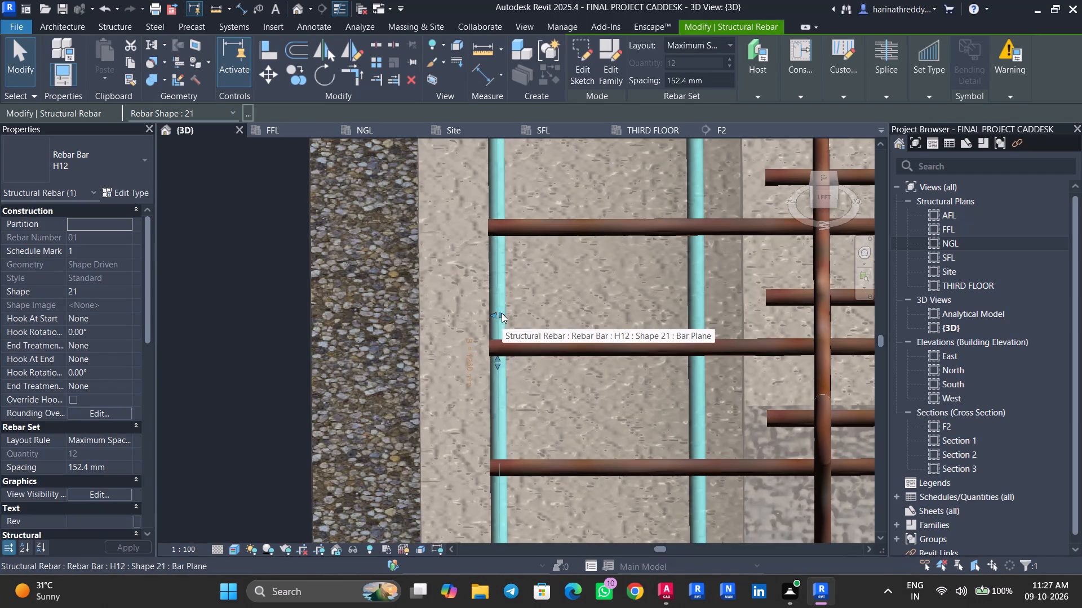
{"action": "left_click_drag", "start_coordinate": [502, 312], "coordinate": [507, 312]}
{"action": "scroll", "coordinate": [507, 313], "scroll_direction": "down", "scroll_amount": 5}
{"action": "scroll", "coordinate": [507, 313], "scroll_direction": "up", "scroll_amount": 1}
{"action": "scroll", "coordinate": [507, 313], "scroll_direction": "down", "scroll_amount": 3}
{"action": "scroll", "coordinate": [507, 314], "scroll_direction": "up", "scroll_amount": 1}
{"action": "scroll", "coordinate": [507, 314], "scroll_direction": "down", "scroll_amount": 1}
{"action": "scroll", "coordinate": [507, 314], "scroll_direction": "up", "scroll_amount": 1}
{"action": "scroll", "coordinate": [507, 314], "scroll_direction": "down", "scroll_amount": 13}
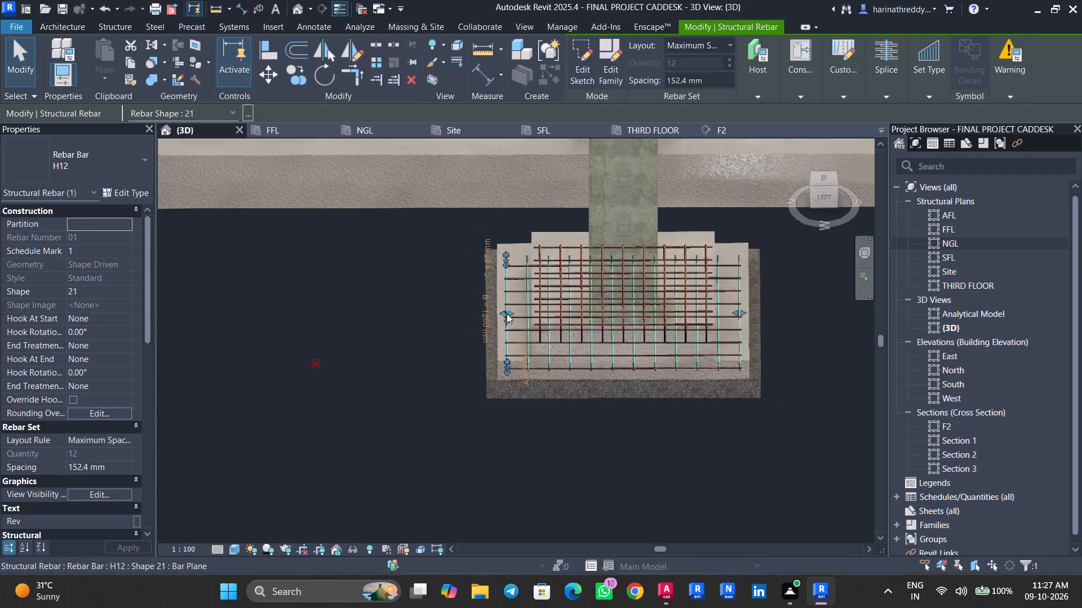
{"action": "scroll", "coordinate": [507, 314], "scroll_direction": "down", "scroll_amount": 1}
{"action": "key", "text": "Escape"}
Examine how the bottom U-shaped set meets the straight bars' ends on the first adjusted grid 1 footing.
{"action": "middle_click_drag", "start_coordinate": [443, 409], "coordinate": [657, 419]}
{"action": "middle_click_drag", "start_coordinate": [780, 398], "coordinate": [415, 446]}
{"action": "scroll", "coordinate": [618, 440], "scroll_direction": "down", "scroll_amount": 4}
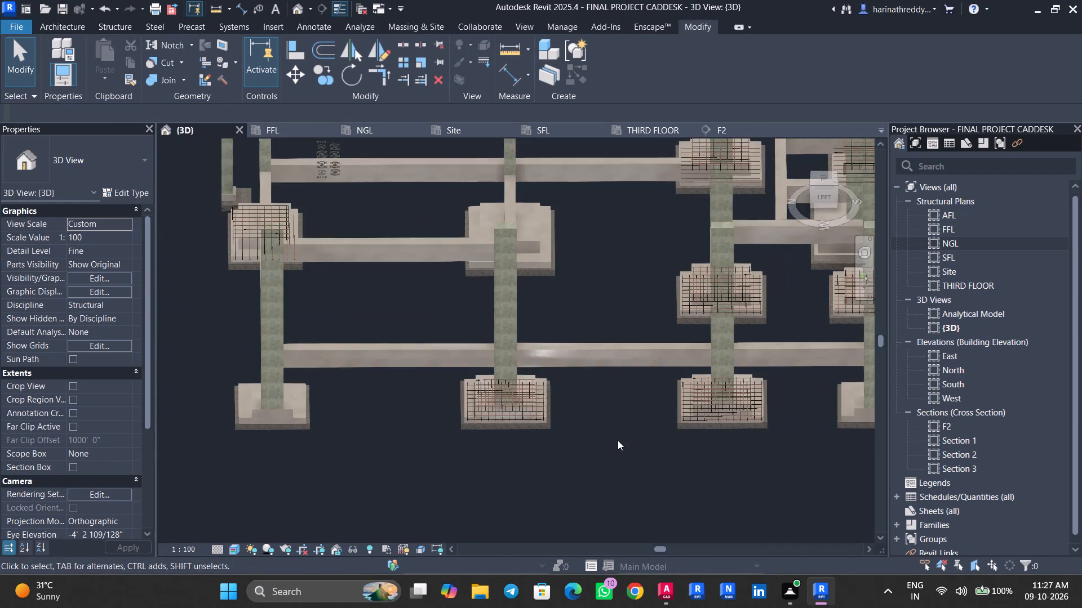
{"action": "scroll", "coordinate": [618, 440], "scroll_direction": "up", "scroll_amount": 1}
{"action": "scroll", "coordinate": [618, 440], "scroll_direction": "down", "scroll_amount": 2}
{"action": "middle_click_drag", "start_coordinate": [614, 442], "coordinate": [470, 463]}
{"action": "scroll", "coordinate": [575, 433], "scroll_direction": "up", "scroll_amount": 5}
{"action": "scroll", "coordinate": [577, 430], "scroll_direction": "down", "scroll_amount": 1}
{"action": "scroll", "coordinate": [577, 430], "scroll_direction": "up", "scroll_amount": 10}
{"action": "left_click", "coordinate": [533, 464]}
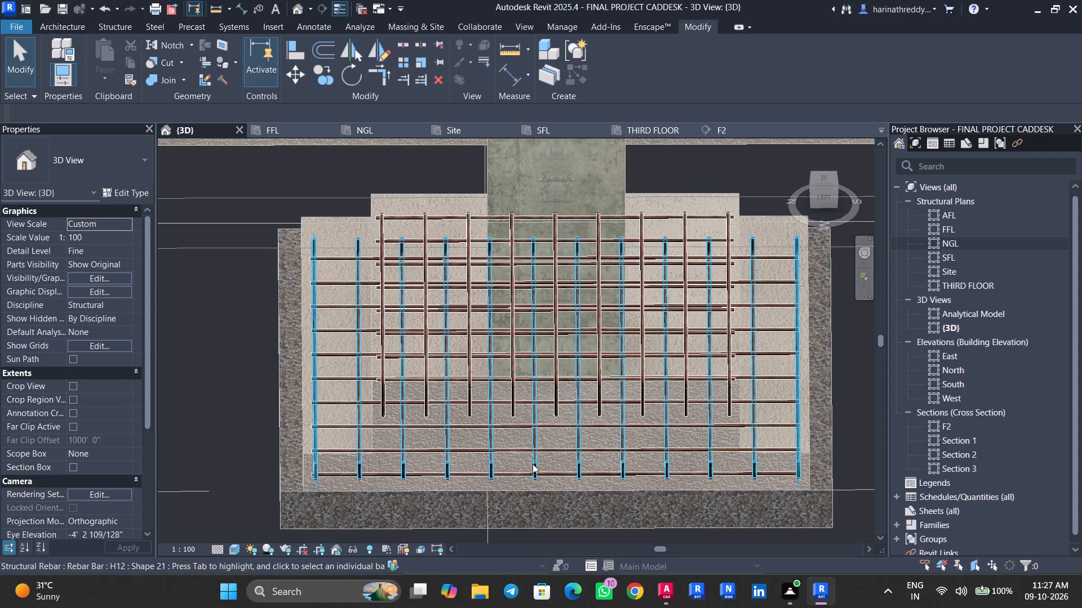
{"action": "scroll", "coordinate": [366, 375], "scroll_direction": "up", "scroll_amount": 5}
{"action": "scroll", "coordinate": [249, 342], "scroll_direction": "down", "scroll_amount": 2}
{"action": "scroll", "coordinate": [249, 342], "scroll_direction": "up", "scroll_amount": 2}
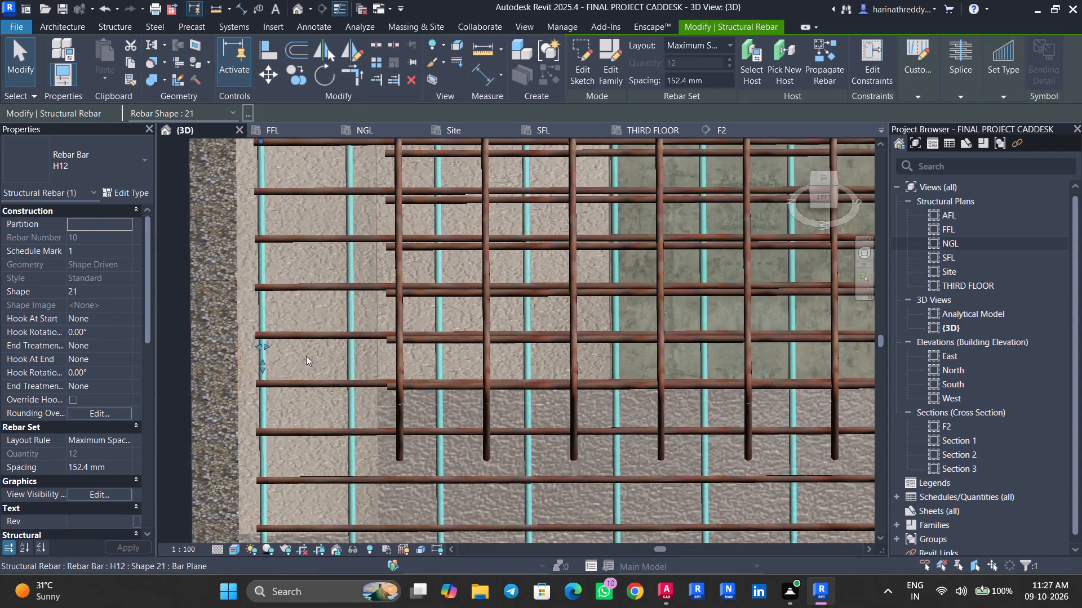
{"action": "key", "text": "Escape"}
{"action": "scroll", "coordinate": [328, 365], "scroll_direction": "up", "scroll_amount": 4}
{"action": "middle_click_drag", "start_coordinate": [318, 370], "coordinate": [397, 386]}
Save the project.
{"action": "key", "text": "ctrl+s"}
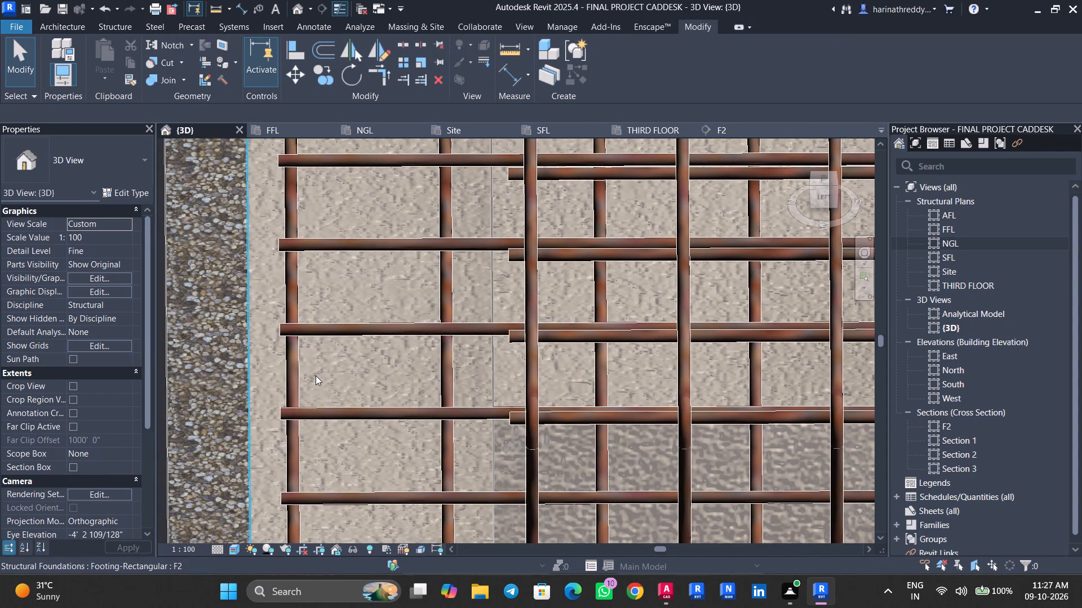
Look over the footings across the frame in 3D to check the rebar placed in each one.
{"action": "scroll", "coordinate": [316, 375], "scroll_direction": "down", "scroll_amount": 11}
{"action": "scroll", "coordinate": [316, 375], "scroll_direction": "up", "scroll_amount": 1}
{"action": "scroll", "coordinate": [316, 375], "scroll_direction": "down", "scroll_amount": 6}
{"action": "middle_click_drag", "start_coordinate": [624, 441], "coordinate": [617, 443]}
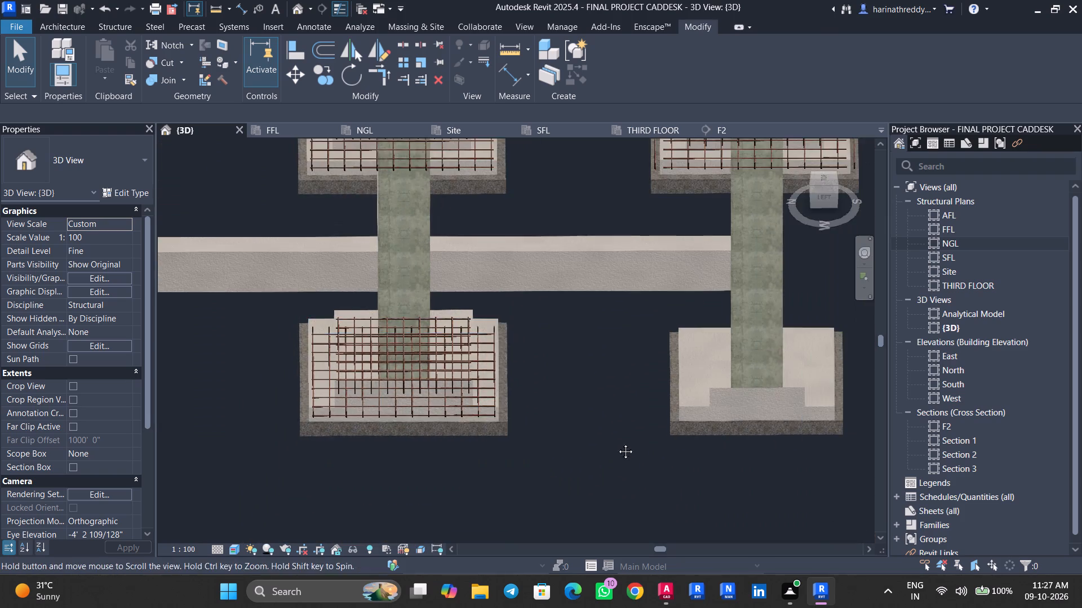
{"action": "middle_click_drag", "start_coordinate": [617, 443], "coordinate": [335, 499]}
{"action": "scroll", "coordinate": [335, 496], "scroll_direction": "down", "scroll_amount": 1}
{"action": "scroll", "coordinate": [335, 496], "scroll_direction": "up", "scroll_amount": 1}
{"action": "scroll", "coordinate": [335, 496], "scroll_direction": "down", "scroll_amount": 4}
{"action": "scroll", "coordinate": [336, 493], "scroll_direction": "up", "scroll_amount": 1}
{"action": "scroll", "coordinate": [336, 493], "scroll_direction": "down", "scroll_amount": 2}
{"action": "scroll", "coordinate": [336, 493], "scroll_direction": "up", "scroll_amount": 1}
{"action": "scroll", "coordinate": [336, 493], "scroll_direction": "down", "scroll_amount": 2}
{"action": "middle_click_drag", "start_coordinate": [334, 497], "coordinate": [499, 490]}
{"action": "scroll", "coordinate": [345, 227], "scroll_direction": "up", "scroll_amount": 2}
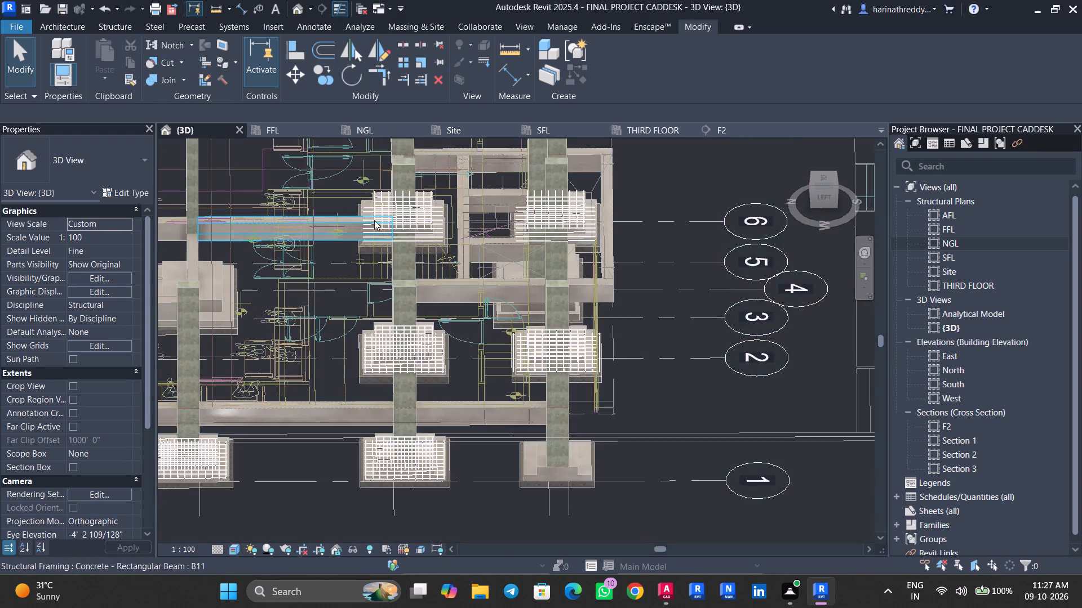
{"action": "scroll", "coordinate": [374, 220], "scroll_direction": "up", "scroll_amount": 17}
{"action": "scroll", "coordinate": [347, 265], "scroll_direction": "down", "scroll_amount": 15}
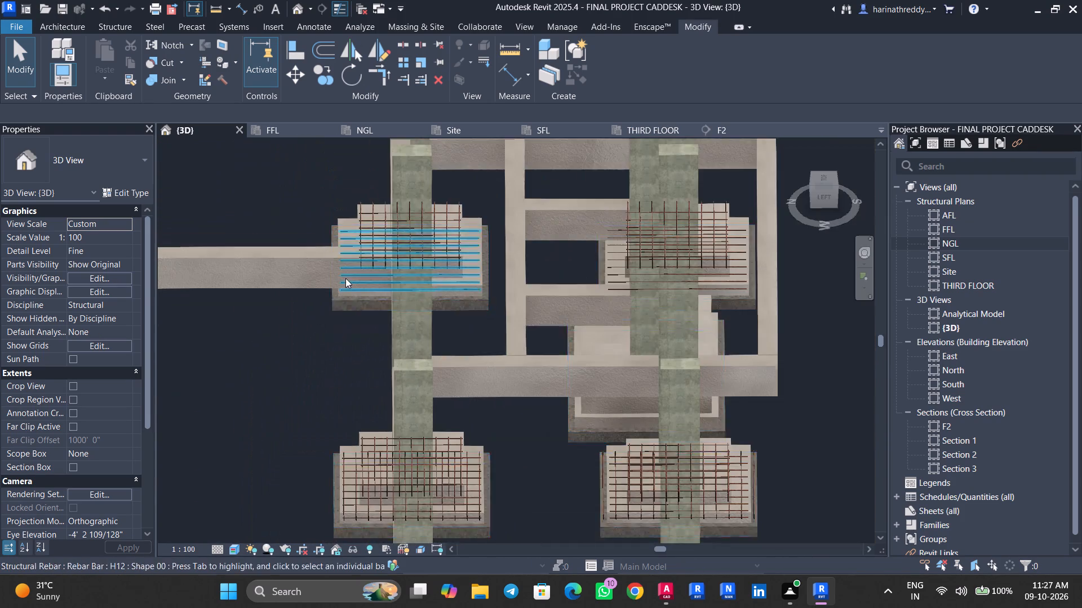
{"action": "middle_click_drag", "start_coordinate": [297, 333], "coordinate": [482, 295]}
{"action": "middle_click_drag", "start_coordinate": [378, 332], "coordinate": [556, 285]}
{"action": "scroll", "coordinate": [425, 317], "scroll_direction": "down", "scroll_amount": 8}
{"action": "middle_click_drag", "start_coordinate": [304, 354], "coordinate": [365, 325]}
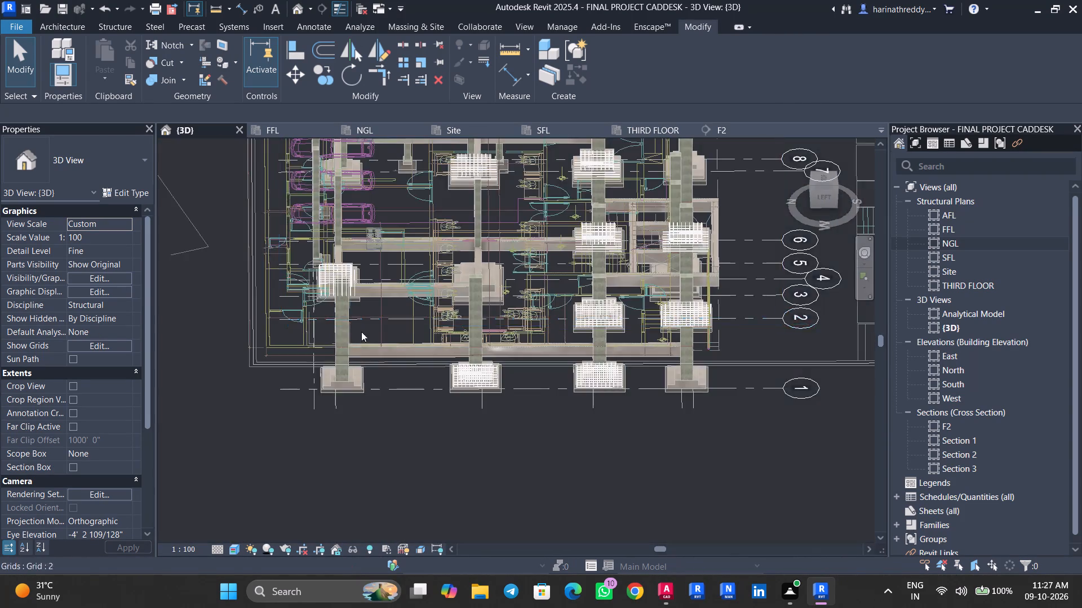
{"action": "scroll", "coordinate": [379, 350], "scroll_direction": "up", "scroll_amount": 8}
{"action": "middle_click_drag", "start_coordinate": [489, 249], "coordinate": [398, 370]}
{"action": "middle_click_drag", "start_coordinate": [397, 369], "coordinate": [418, 339], "text": "shift"}
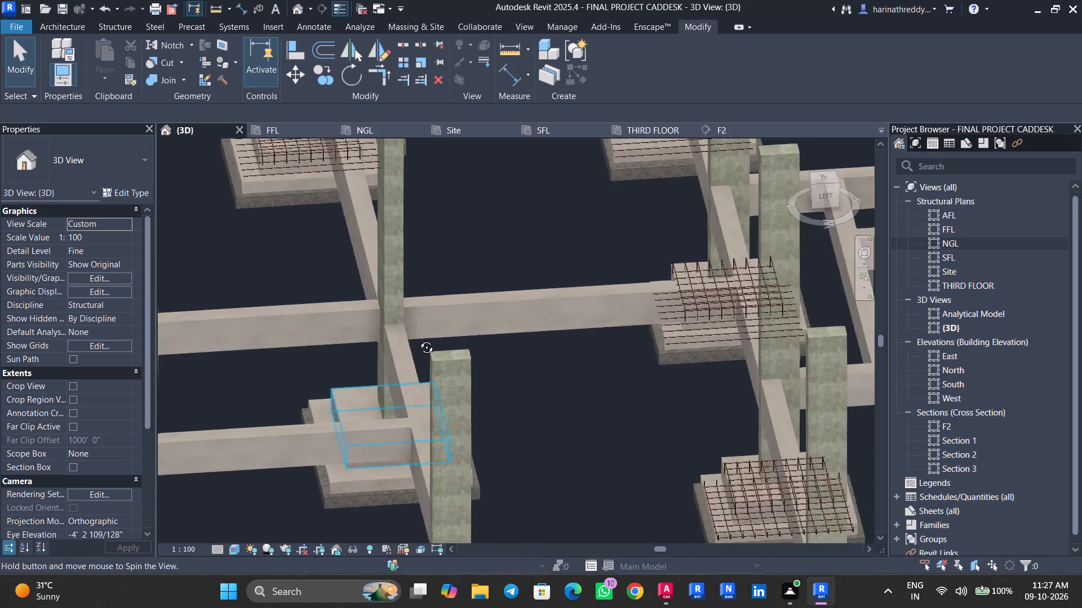
{"action": "middle_click_drag", "start_coordinate": [418, 339], "coordinate": [378, 321], "text": "shift"}
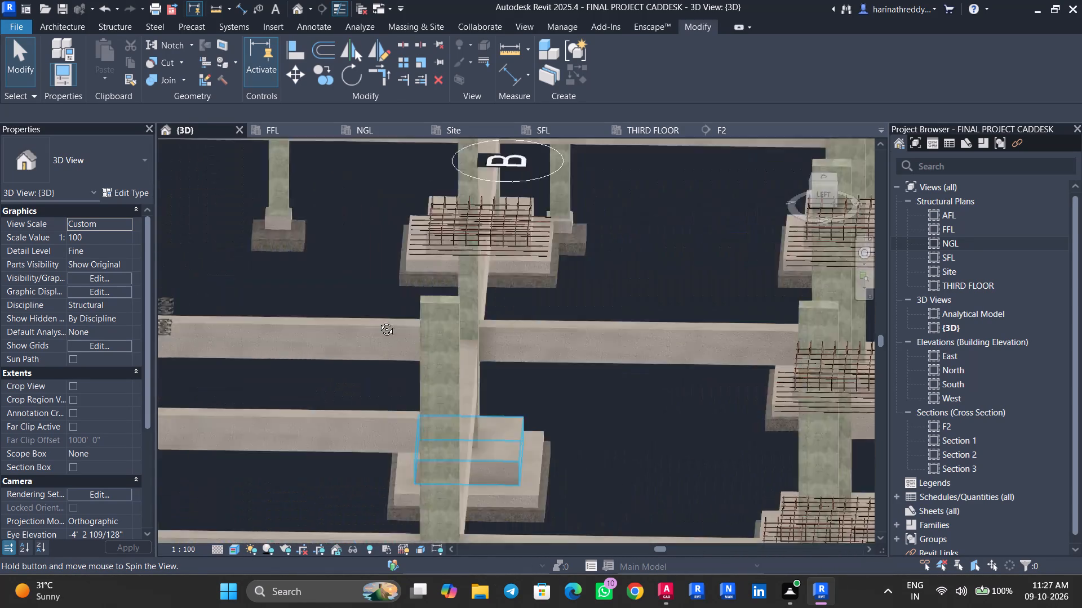
{"action": "middle_click_drag", "start_coordinate": [378, 321], "coordinate": [269, 341], "text": "shift"}
{"action": "scroll", "coordinate": [343, 369], "scroll_direction": "down", "scroll_amount": 8}
{"action": "middle_click_drag", "start_coordinate": [350, 408], "coordinate": [248, 401]}
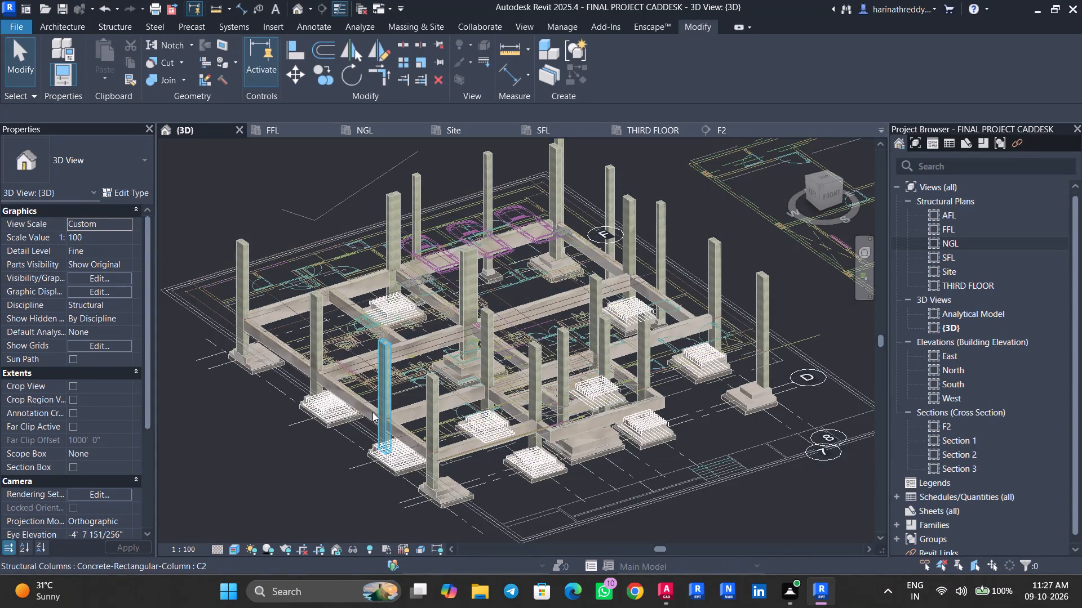
Examine close up how the top and bottom U-shaped bars fit with the straight bars at one reinforced footing.
{"action": "scroll", "coordinate": [573, 450], "scroll_direction": "up", "scroll_amount": 7}
{"action": "scroll", "coordinate": [523, 479], "scroll_direction": "down", "scroll_amount": 1}
{"action": "scroll", "coordinate": [523, 479], "scroll_direction": "up", "scroll_amount": 1}
{"action": "scroll", "coordinate": [523, 479], "scroll_direction": "down", "scroll_amount": 1}
{"action": "scroll", "coordinate": [523, 479], "scroll_direction": "up", "scroll_amount": 12}
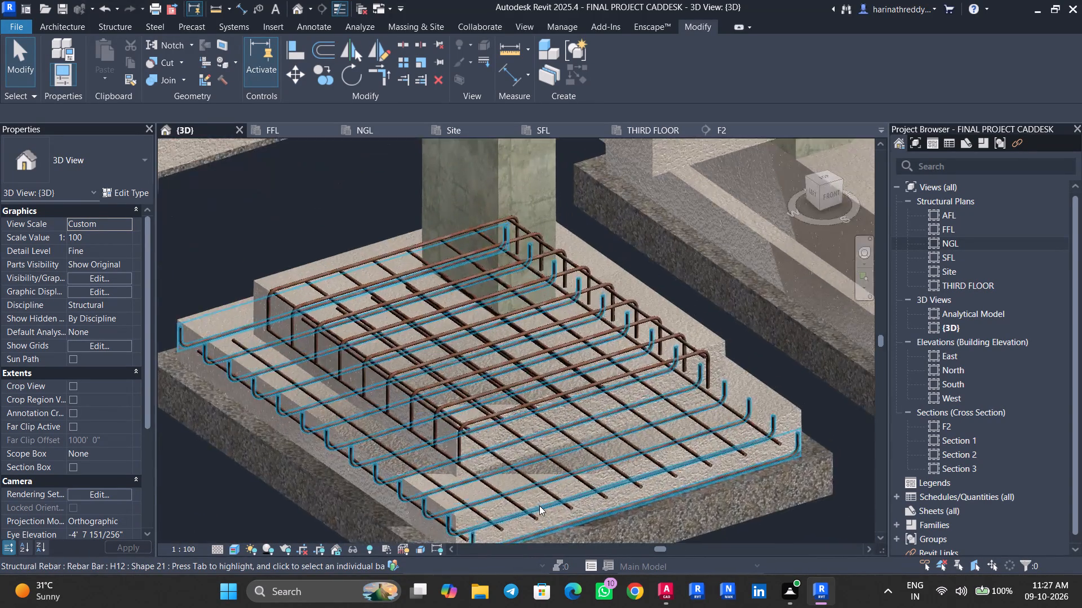
{"action": "scroll", "coordinate": [539, 506], "scroll_direction": "up", "scroll_amount": 2}
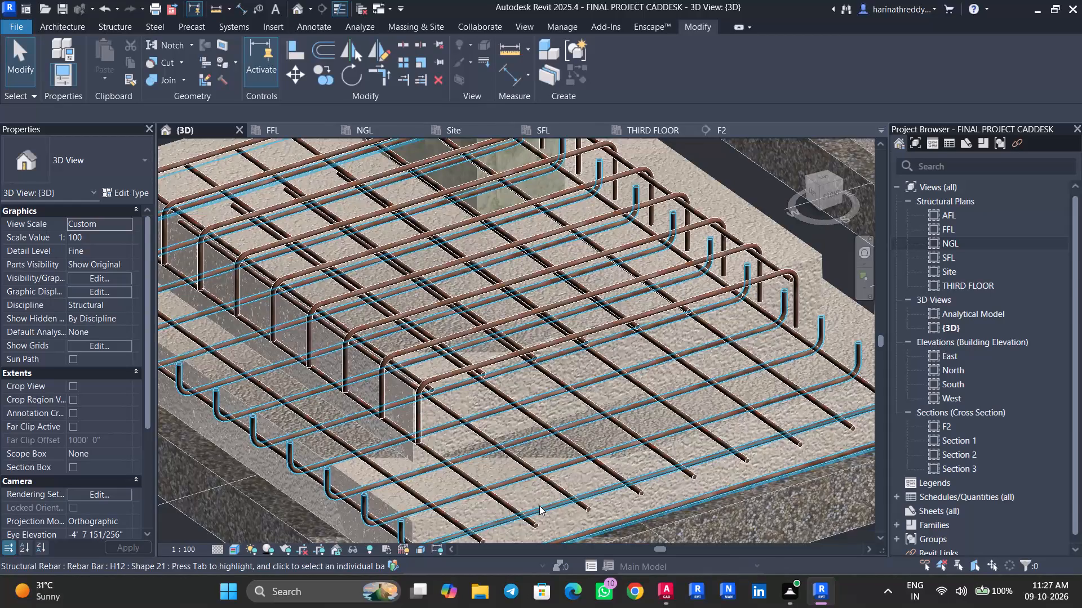
Examine in 3D how the top U-shaped H12 set sits over the straight bars' ends at the reinforced footing.
{"action": "scroll", "coordinate": [539, 506], "scroll_direction": "down", "scroll_amount": 5}
{"action": "scroll", "coordinate": [380, 296], "scroll_direction": "up", "scroll_amount": 5}
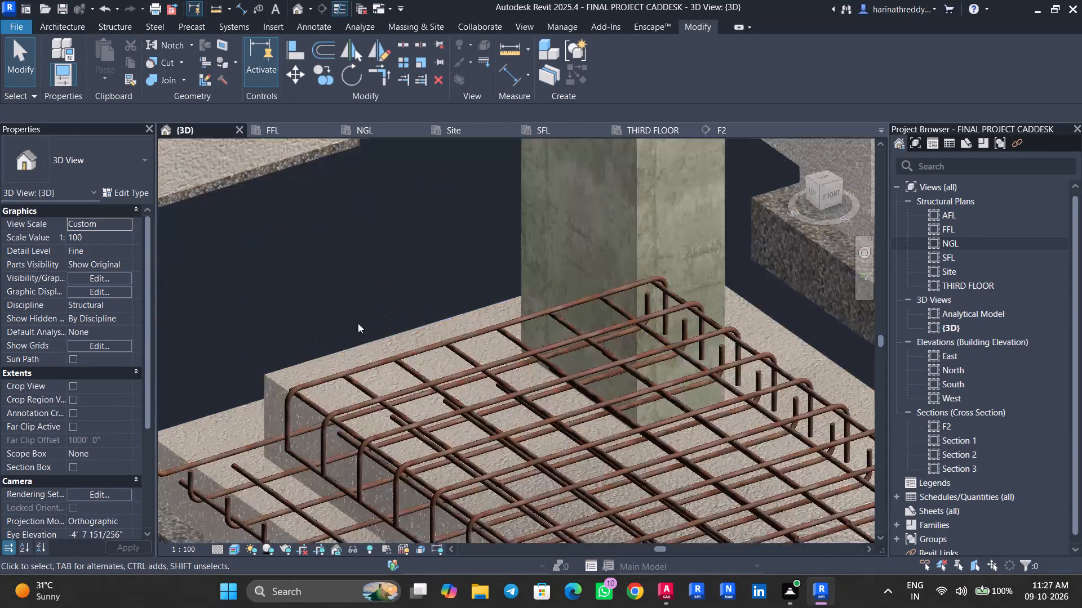
{"action": "scroll", "coordinate": [358, 323], "scroll_direction": "up", "scroll_amount": 5}
{"action": "scroll", "coordinate": [390, 385], "scroll_direction": "down", "scroll_amount": 1}
{"action": "scroll", "coordinate": [390, 385], "scroll_direction": "up", "scroll_amount": 1}
{"action": "scroll", "coordinate": [390, 385], "scroll_direction": "down", "scroll_amount": 2}
{"action": "middle_click", "coordinate": [390, 385], "text": "shift"}
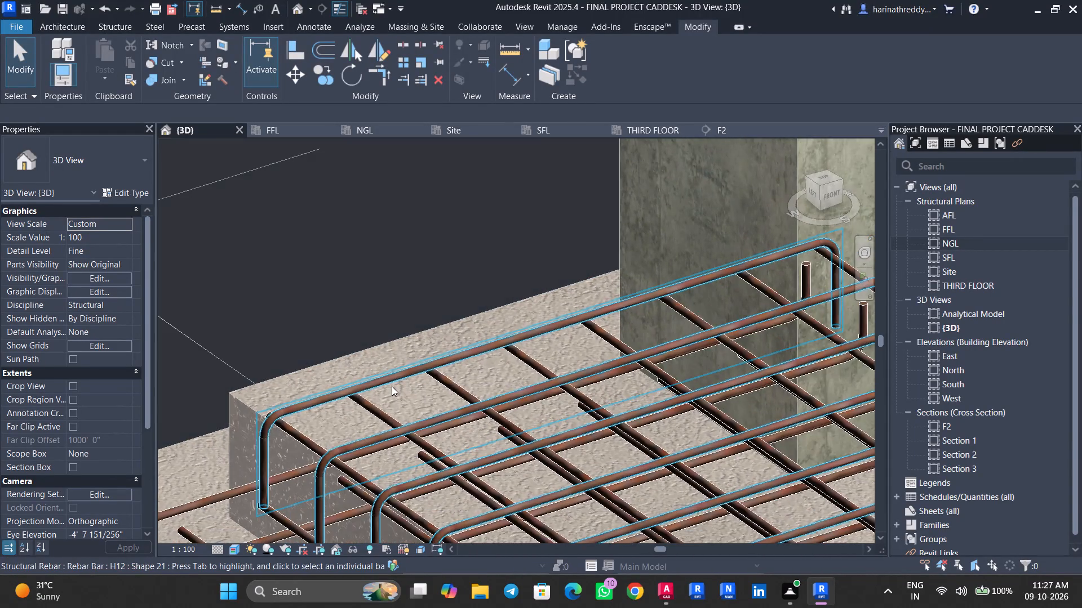
{"action": "left_click", "coordinate": [392, 386]}
{"action": "scroll", "coordinate": [398, 391], "scroll_direction": "down", "scroll_amount": 7}
{"action": "scroll", "coordinate": [398, 391], "scroll_direction": "up", "scroll_amount": 1}
{"action": "scroll", "coordinate": [398, 391], "scroll_direction": "down", "scroll_amount": 1}
{"action": "middle_click_drag", "start_coordinate": [462, 440], "coordinate": [566, 513], "text": "shift"}
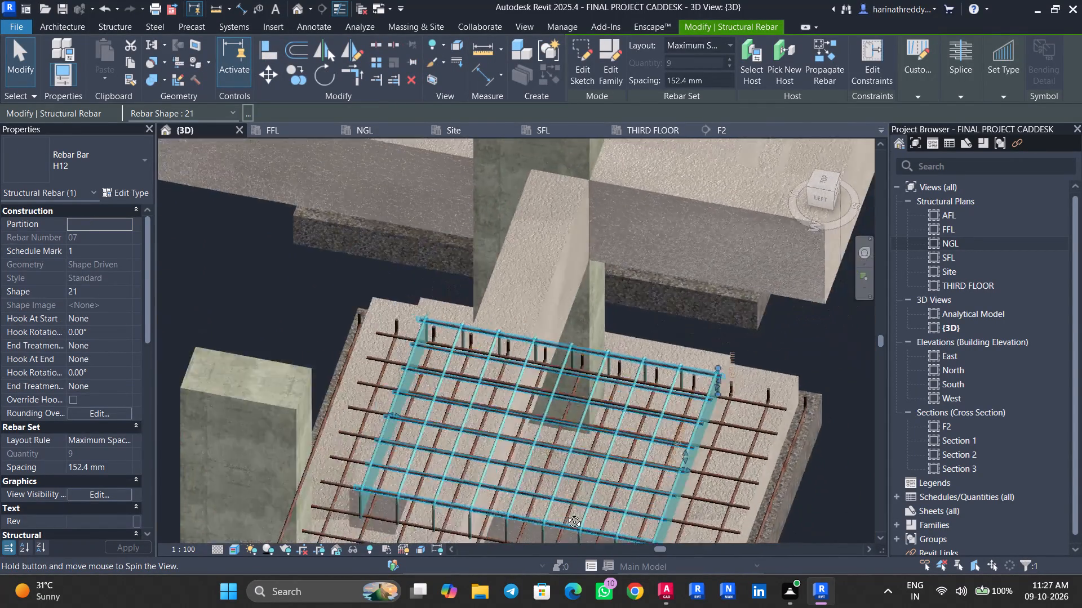
{"action": "middle_click_drag", "start_coordinate": [566, 513], "coordinate": [599, 543], "text": "shift"}
{"action": "scroll", "coordinate": [369, 424], "scroll_direction": "up", "scroll_amount": 9}
{"action": "middle_click_drag", "start_coordinate": [520, 433], "coordinate": [508, 433]}
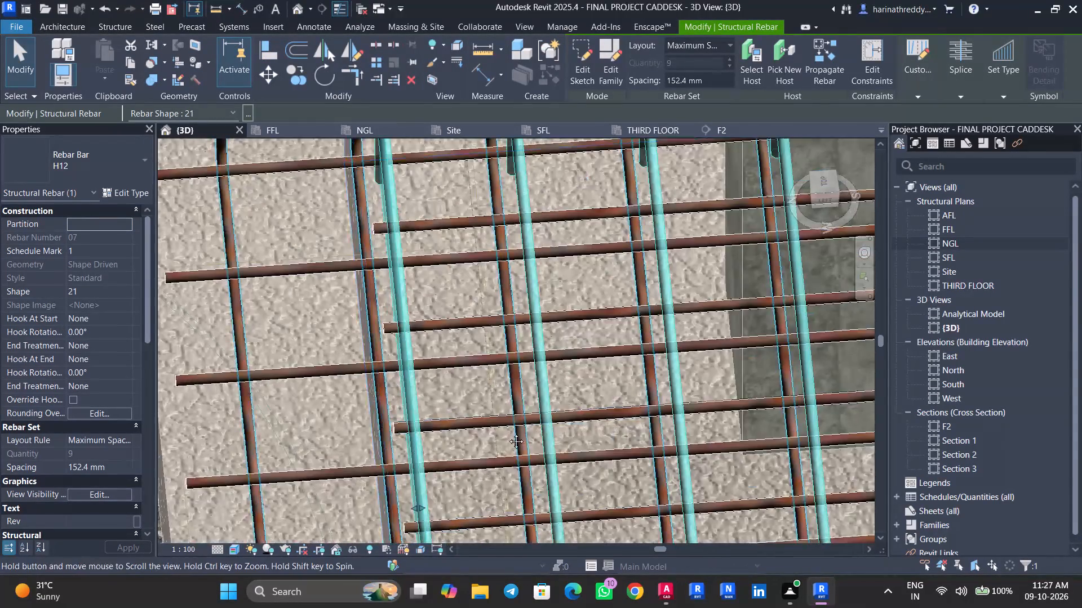
{"action": "middle_click_drag", "start_coordinate": [508, 433], "coordinate": [130, 432]}
{"action": "scroll", "coordinate": [345, 417], "scroll_direction": "down", "scroll_amount": 6}
{"action": "middle_click_drag", "start_coordinate": [461, 409], "coordinate": [352, 433]}
{"action": "scroll", "coordinate": [572, 412], "scroll_direction": "up", "scroll_amount": 3}
{"action": "key", "text": "Escape"}
{"action": "key", "text": "Escape"}
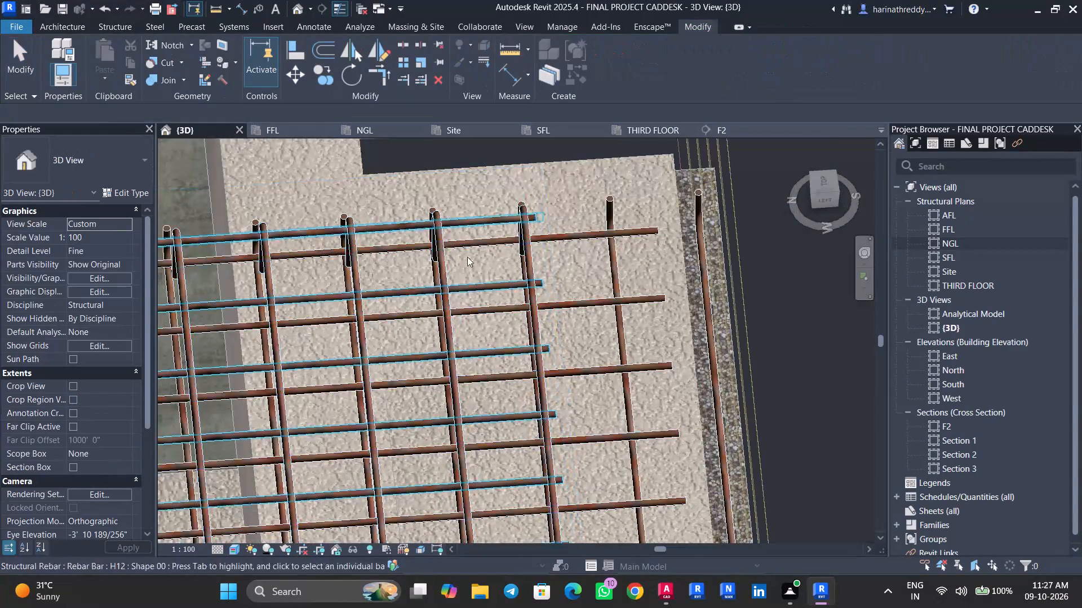
Check the footings around the lift and staircase in the NGL plan for bar sets already hosted in them.
{"action": "left_click", "coordinate": [370, 135]}
{"action": "scroll", "coordinate": [373, 241], "scroll_direction": "down", "scroll_amount": 3}
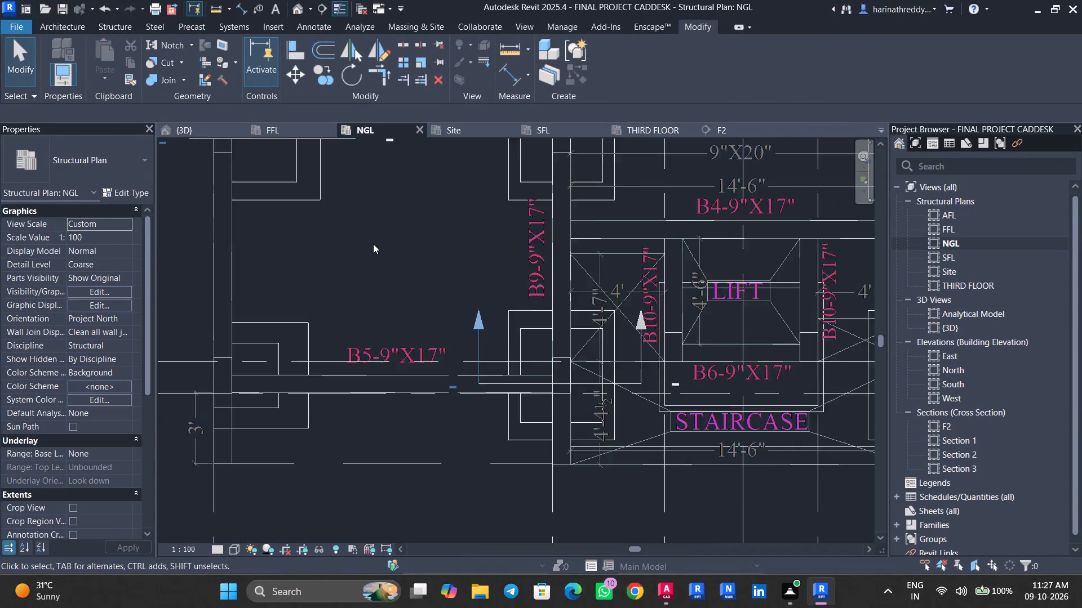
{"action": "scroll", "coordinate": [373, 244], "scroll_direction": "down", "scroll_amount": 4}
{"action": "scroll", "coordinate": [373, 244], "scroll_direction": "up", "scroll_amount": 1}
{"action": "middle_click_drag", "start_coordinate": [375, 251], "coordinate": [351, 377]}
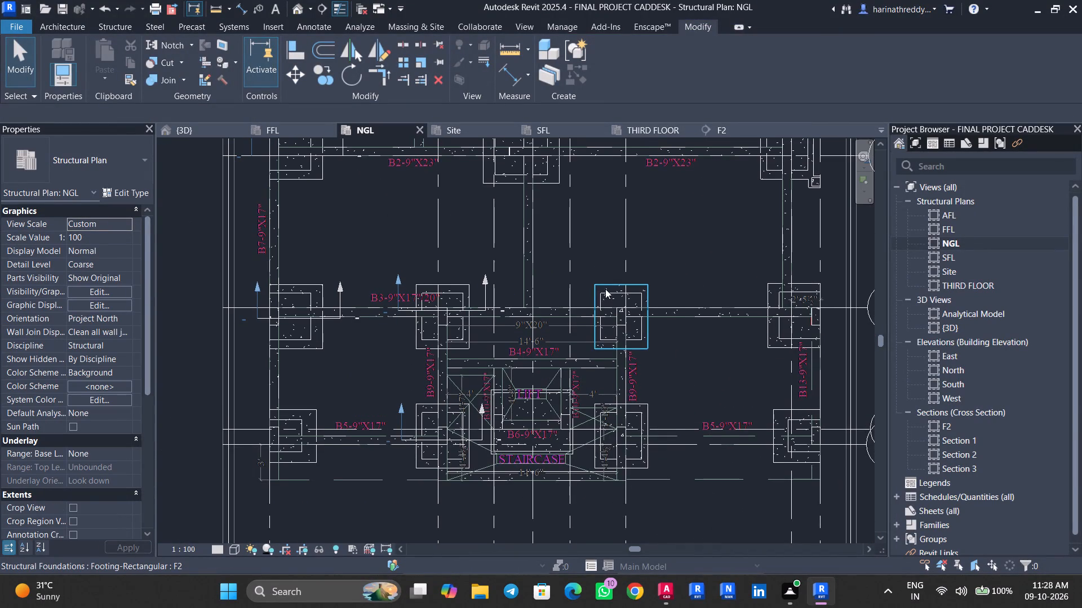
{"action": "left_click", "coordinate": [605, 288]}
{"action": "scroll", "coordinate": [690, 298], "scroll_direction": "up", "scroll_amount": 3}
{"action": "middle_click_drag", "start_coordinate": [694, 306], "coordinate": [648, 251]}
{"action": "key", "text": "Escape"}
{"action": "left_click", "coordinate": [563, 433]}
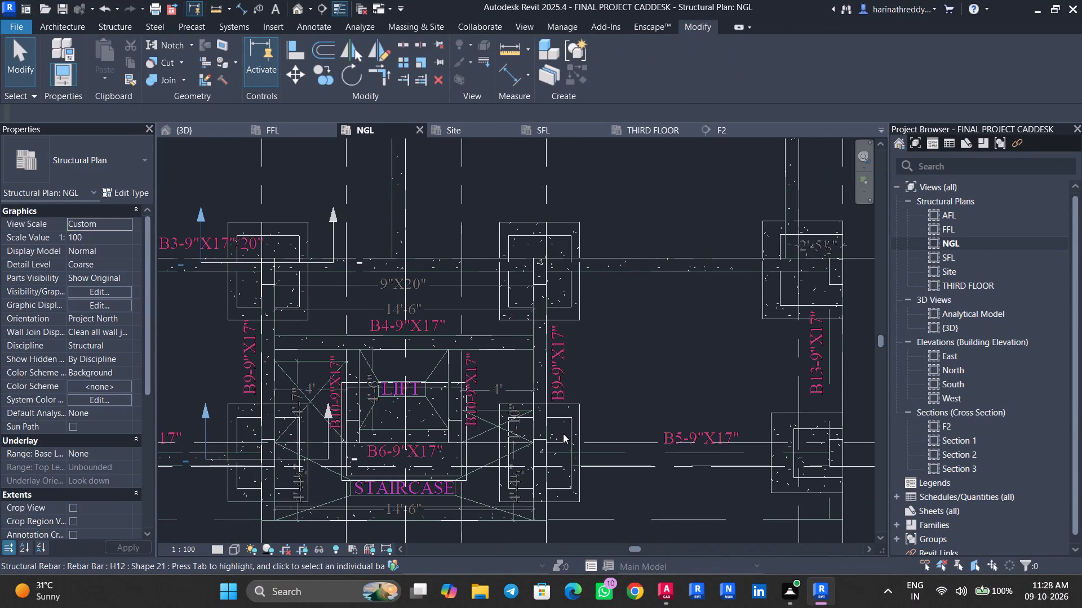
{"action": "key", "text": "Escape"}
{"action": "left_click", "coordinate": [576, 419]}
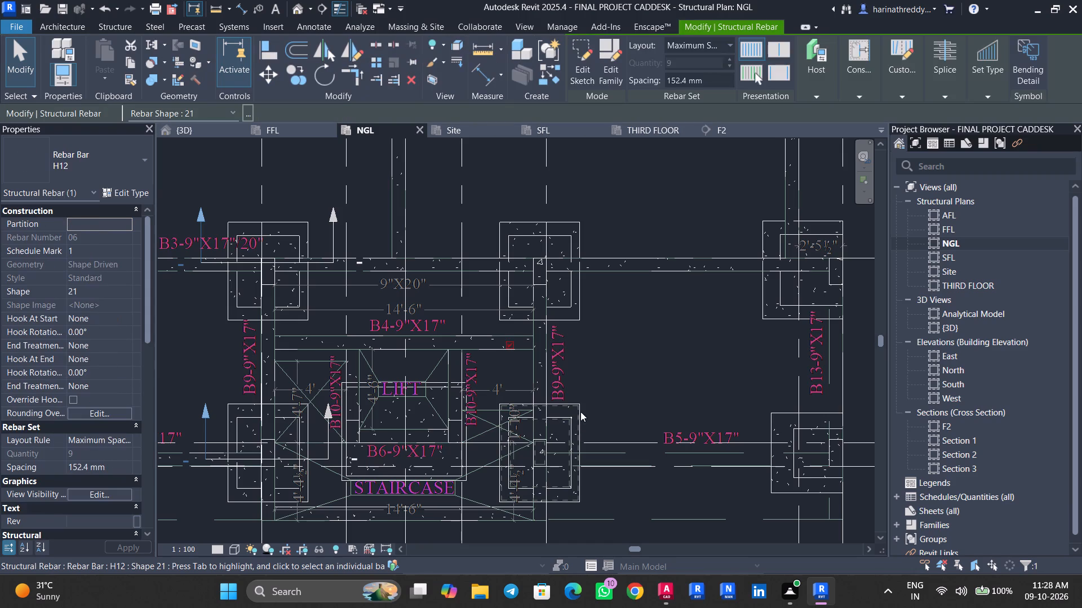
{"action": "key", "text": "Escape"}
Draw a horizontal section through the footing north-east of the lift and shorten its view depth to about 2' 5".
{"action": "scroll", "coordinate": [505, 217], "scroll_direction": "up", "scroll_amount": 3}
{"action": "middle_click_drag", "start_coordinate": [392, 415], "coordinate": [409, 243]}
{"action": "middle_click_drag", "start_coordinate": [456, 263], "coordinate": [354, 397]}
{"action": "left_click", "coordinate": [321, 7]}
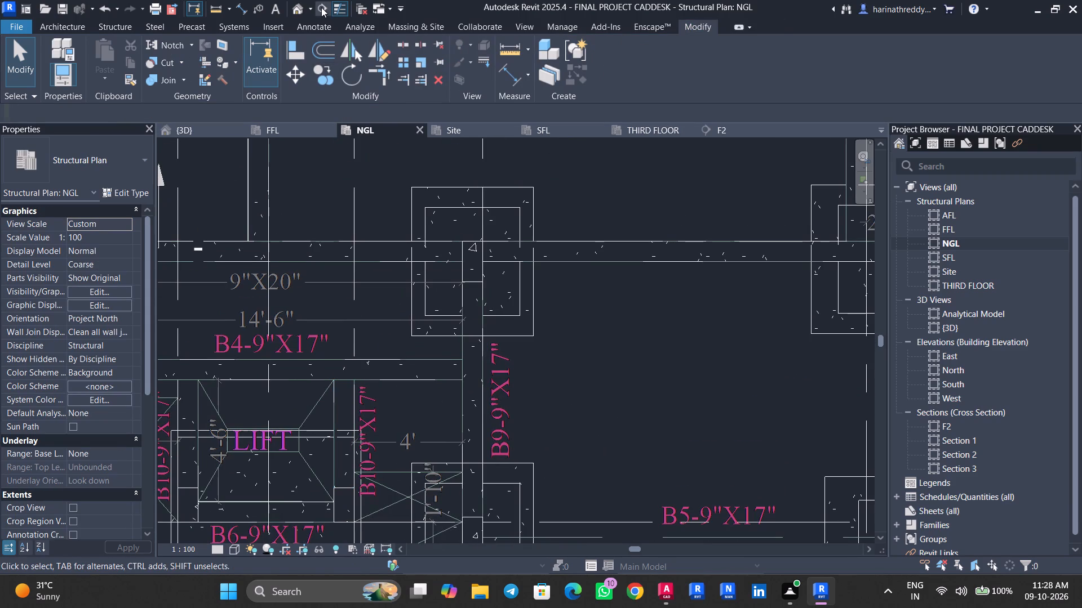
{"action": "left_click", "coordinate": [383, 253]}
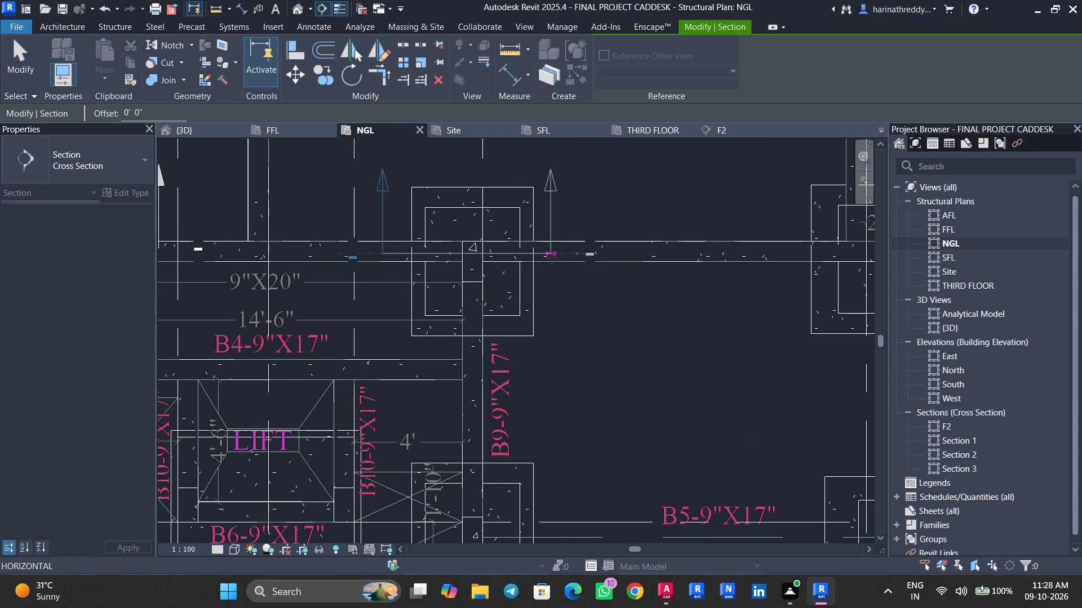
{"action": "left_click", "coordinate": [571, 253]}
{"action": "key", "text": "Escape"}
{"action": "key", "text": "Escape"}
{"action": "left_click", "coordinate": [572, 216]}
{"action": "middle_click_drag", "start_coordinate": [539, 226], "coordinate": [523, 359]}
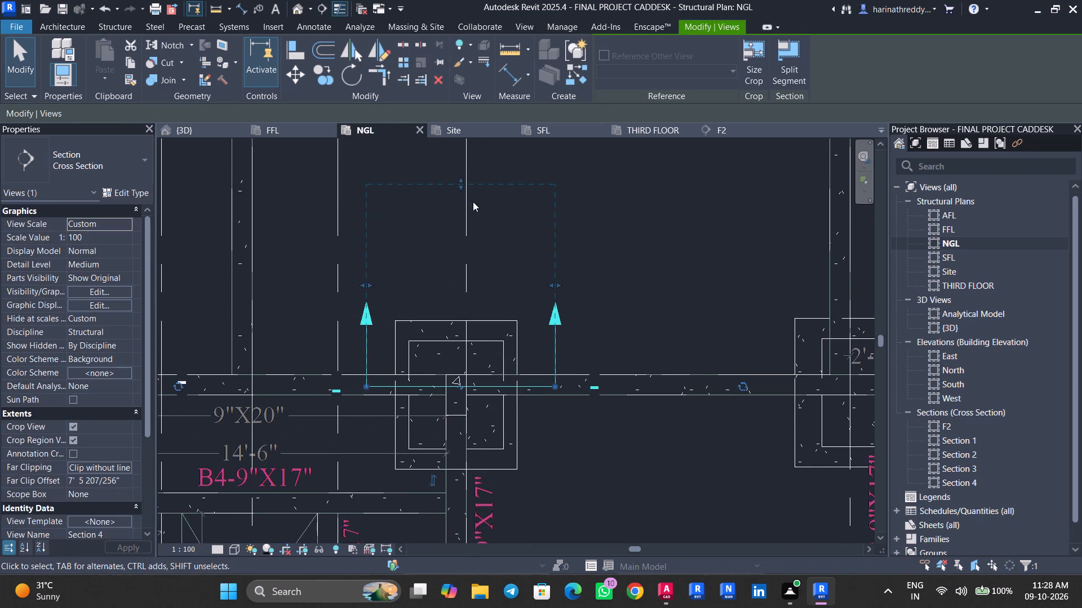
{"action": "left_click_drag", "start_coordinate": [462, 189], "coordinate": [470, 327]}
Open the view of the new section through the grid 6 footing.
{"action": "right_click", "coordinate": [558, 341]}
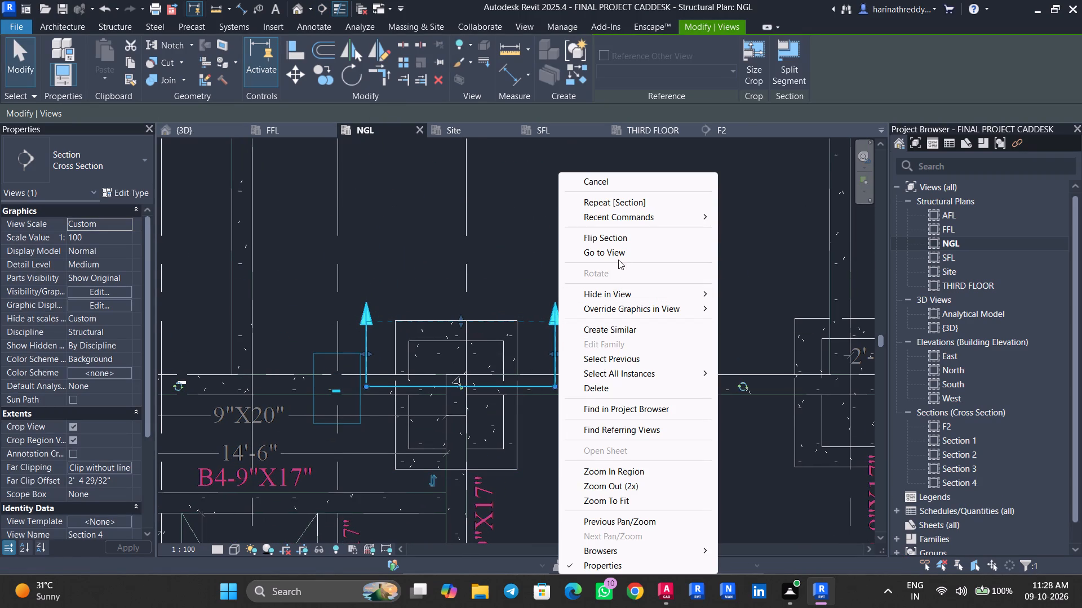
{"action": "left_click", "coordinate": [618, 254]}
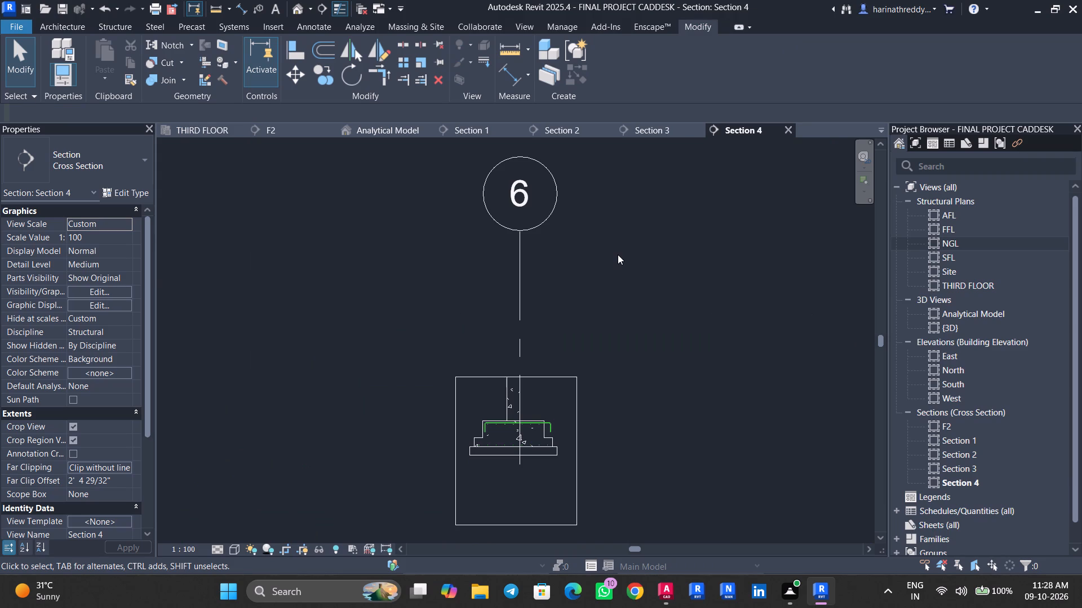
{"action": "right_click_drag", "start_coordinate": [618, 254], "coordinate": [586, 304]}
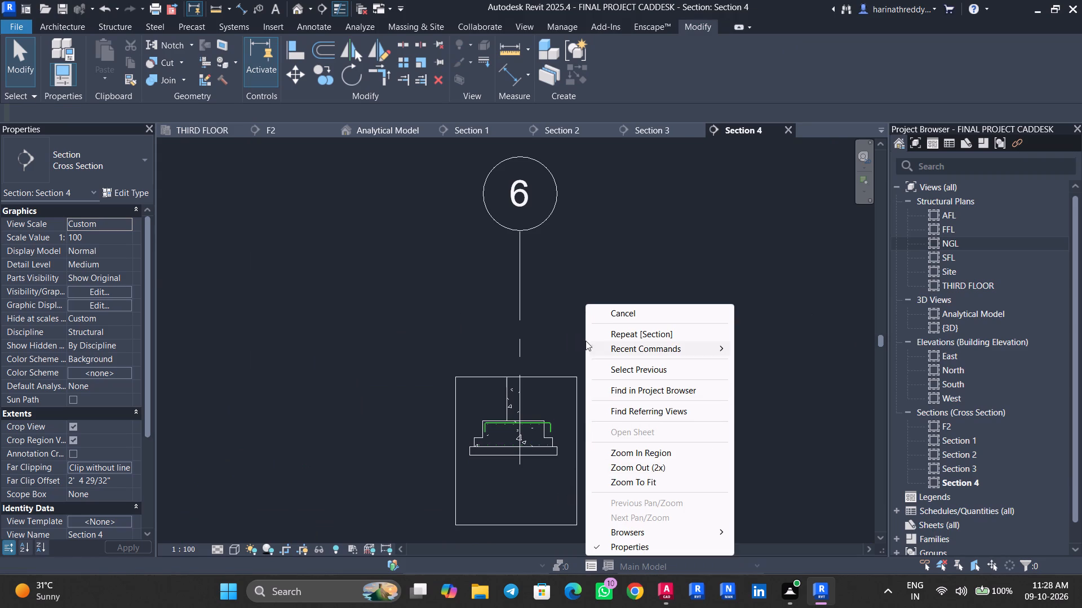
{"action": "left_click", "coordinate": [549, 294]}
{"action": "scroll", "coordinate": [511, 426], "scroll_direction": "up", "scroll_amount": 2}
{"action": "scroll", "coordinate": [512, 427], "scroll_direction": "down", "scroll_amount": 1}
{"action": "scroll", "coordinate": [512, 427], "scroll_direction": "up", "scroll_amount": 8}
Pull the overhanging leg of the top U-shaped H12 set back inside the footing's cover, making segment B 995 mm.
{"action": "left_click", "coordinate": [570, 417]}
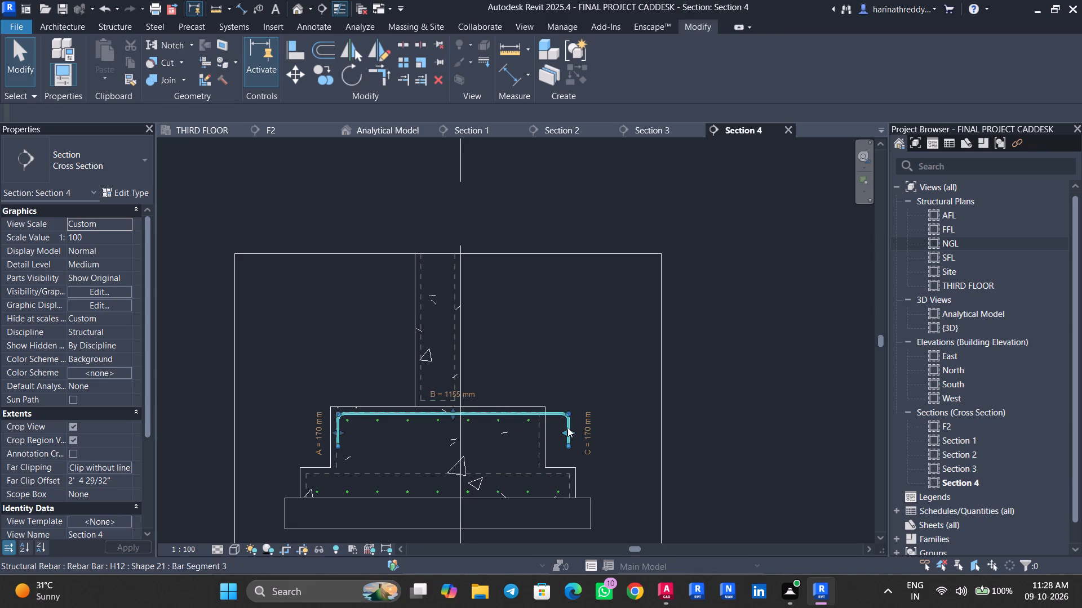
{"action": "scroll", "coordinate": [567, 427], "scroll_direction": "up", "scroll_amount": 4}
{"action": "scroll", "coordinate": [567, 427], "scroll_direction": "down", "scroll_amount": 1}
{"action": "scroll", "coordinate": [567, 427], "scroll_direction": "up", "scroll_amount": 5}
{"action": "middle_click_drag", "start_coordinate": [557, 434], "coordinate": [631, 405]}
{"action": "left_click_drag", "start_coordinate": [642, 414], "coordinate": [565, 416]}
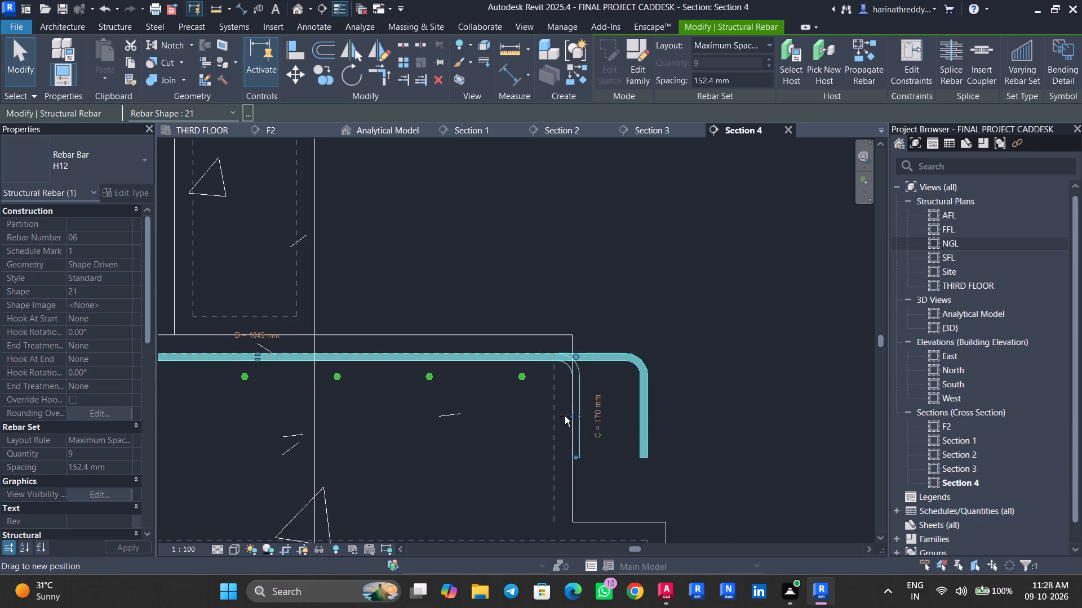
{"action": "left_click_drag", "start_coordinate": [565, 416], "coordinate": [544, 412]}
{"action": "left_click", "coordinate": [693, 410]}
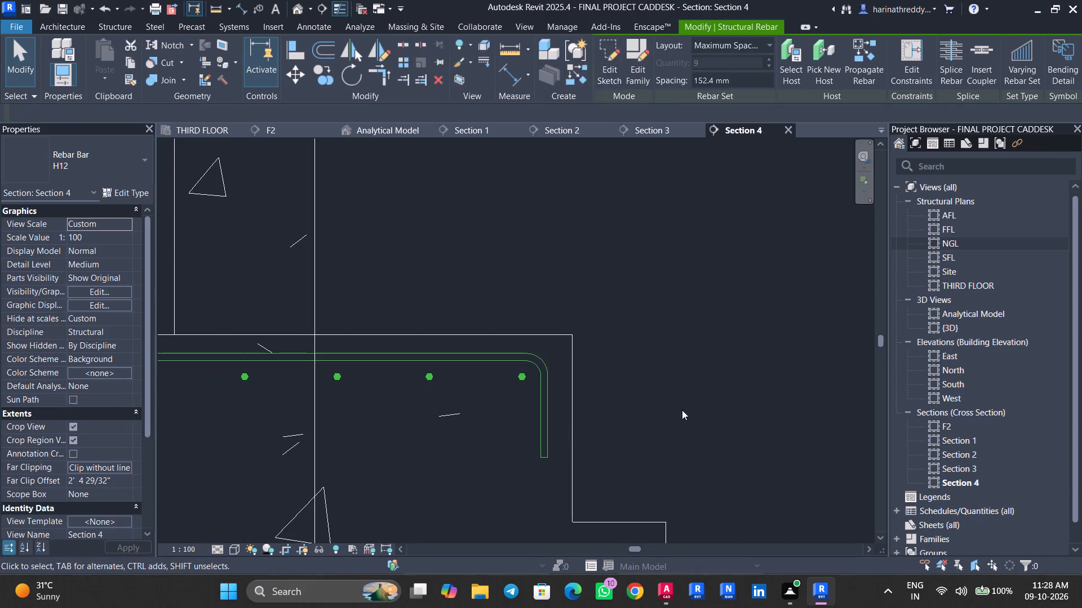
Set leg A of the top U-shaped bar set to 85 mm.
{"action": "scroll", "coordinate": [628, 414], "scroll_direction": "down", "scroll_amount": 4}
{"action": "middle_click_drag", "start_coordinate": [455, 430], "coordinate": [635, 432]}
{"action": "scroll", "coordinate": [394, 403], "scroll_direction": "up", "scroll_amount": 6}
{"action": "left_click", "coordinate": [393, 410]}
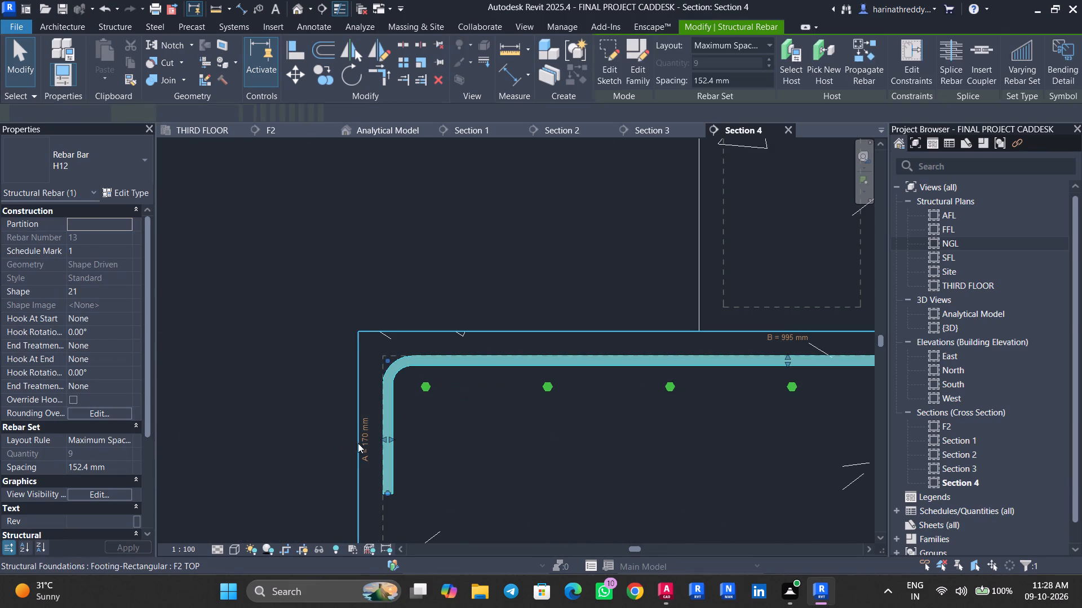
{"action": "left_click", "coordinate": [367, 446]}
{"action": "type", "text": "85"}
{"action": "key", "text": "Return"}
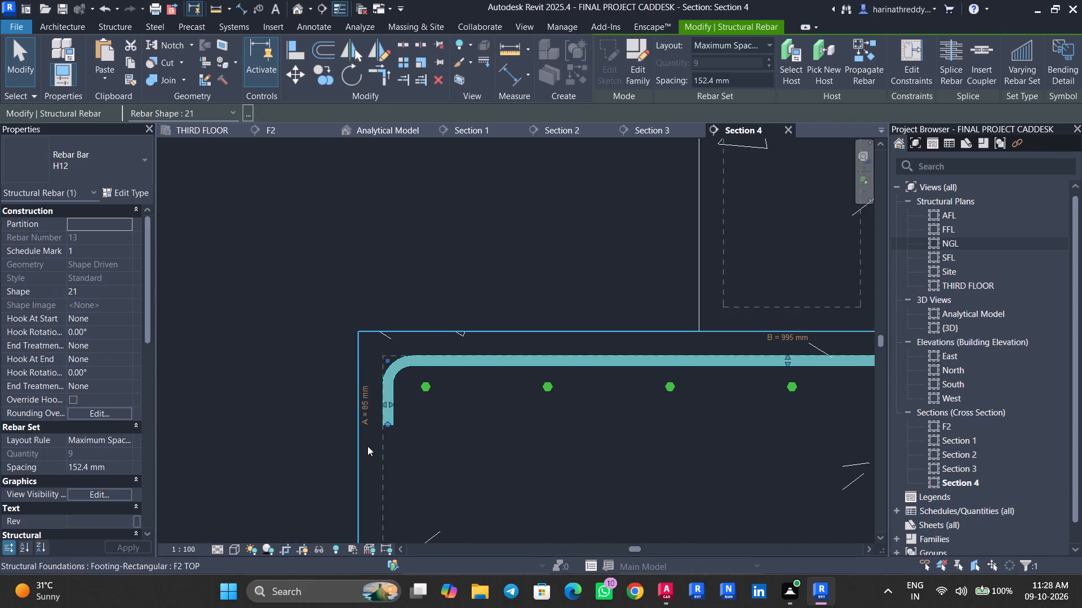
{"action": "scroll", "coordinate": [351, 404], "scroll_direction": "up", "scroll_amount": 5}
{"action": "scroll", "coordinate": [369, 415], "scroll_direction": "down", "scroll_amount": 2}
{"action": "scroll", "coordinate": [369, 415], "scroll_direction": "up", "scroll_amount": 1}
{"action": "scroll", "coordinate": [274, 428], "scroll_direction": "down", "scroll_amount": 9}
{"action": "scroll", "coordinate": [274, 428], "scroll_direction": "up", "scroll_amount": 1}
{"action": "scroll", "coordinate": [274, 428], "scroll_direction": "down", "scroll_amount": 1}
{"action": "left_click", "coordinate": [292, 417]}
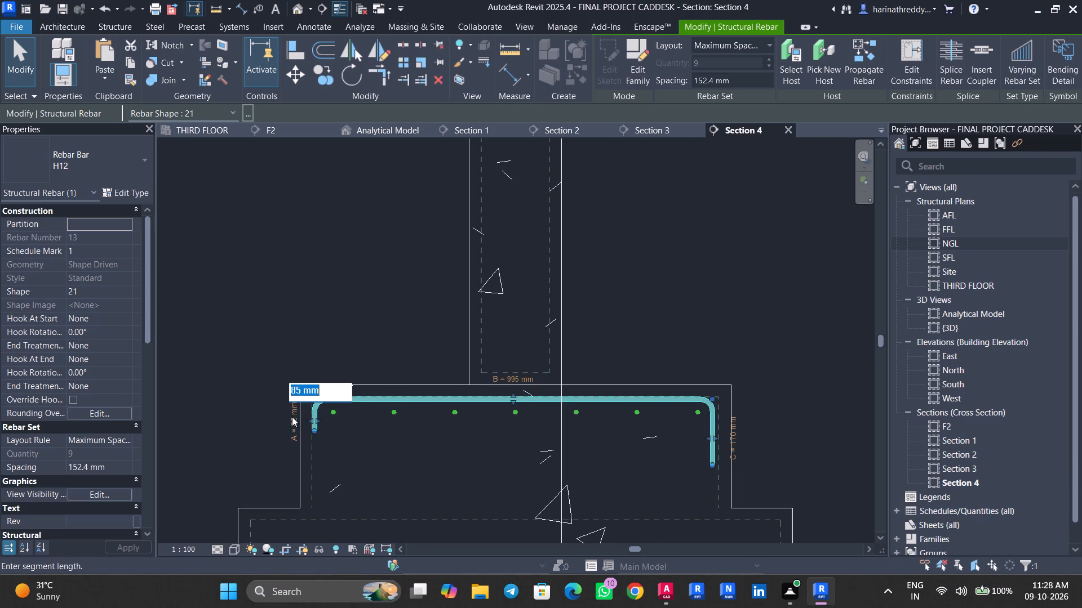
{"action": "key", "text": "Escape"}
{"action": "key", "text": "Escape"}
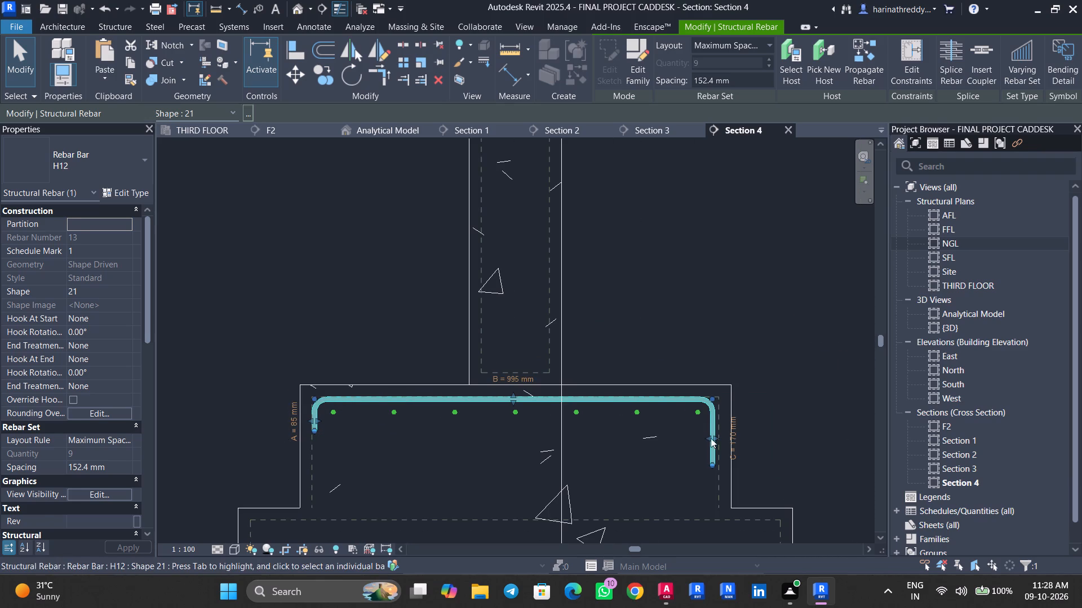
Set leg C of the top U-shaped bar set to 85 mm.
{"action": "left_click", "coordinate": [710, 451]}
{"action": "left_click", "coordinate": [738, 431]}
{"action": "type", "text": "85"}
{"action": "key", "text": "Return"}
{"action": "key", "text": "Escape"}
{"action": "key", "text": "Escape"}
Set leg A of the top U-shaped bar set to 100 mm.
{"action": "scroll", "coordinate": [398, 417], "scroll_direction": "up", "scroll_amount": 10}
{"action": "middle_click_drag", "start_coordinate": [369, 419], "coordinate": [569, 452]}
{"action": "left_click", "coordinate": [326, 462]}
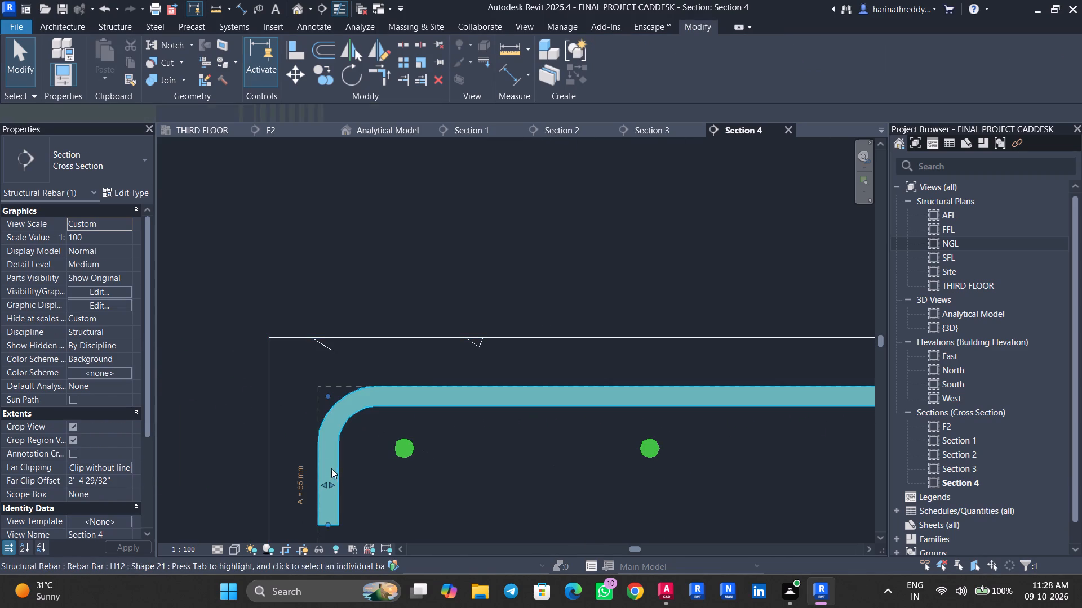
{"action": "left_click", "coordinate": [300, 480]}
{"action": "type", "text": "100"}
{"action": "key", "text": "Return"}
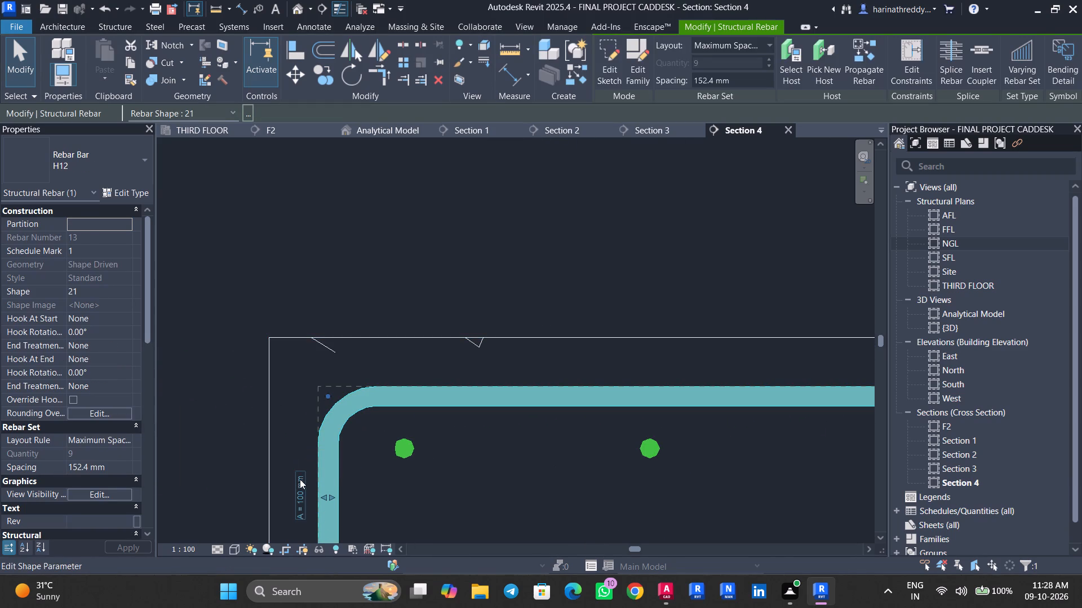
Set leg A of the top U-shaped bar set to 150 mm.
{"action": "left_click", "coordinate": [300, 479]}
{"action": "type", "text": "150"}
{"action": "key", "text": "Return"}
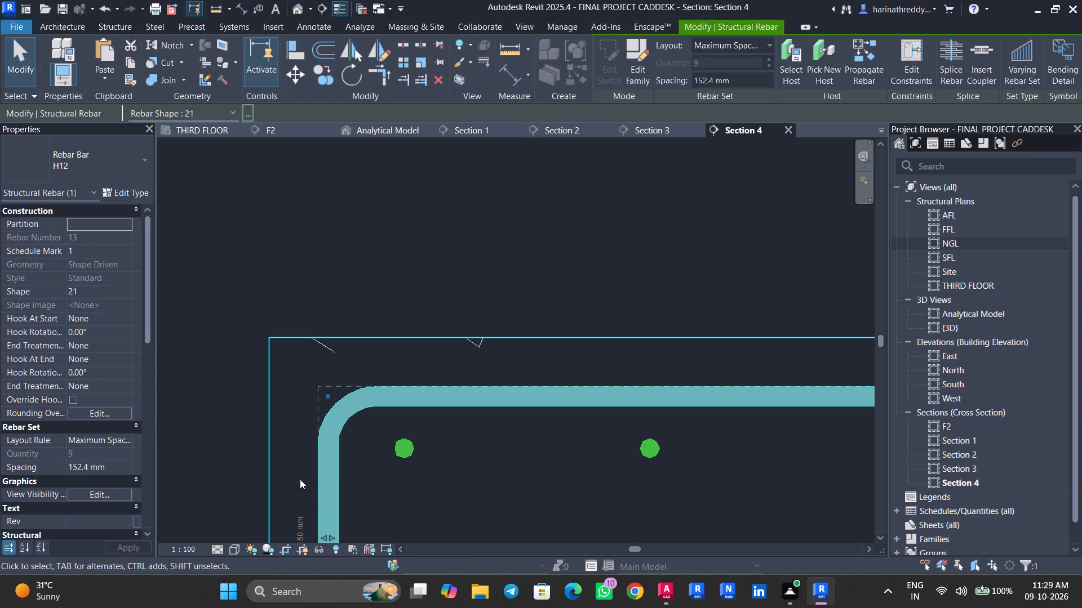
{"action": "scroll", "coordinate": [299, 477], "scroll_direction": "down", "scroll_amount": 4}
{"action": "middle_click_drag", "start_coordinate": [305, 458], "coordinate": [316, 332]}
{"action": "scroll", "coordinate": [312, 334], "scroll_direction": "down", "scroll_amount": 9}
{"action": "middle_click_drag", "start_coordinate": [418, 360], "coordinate": [382, 374]}
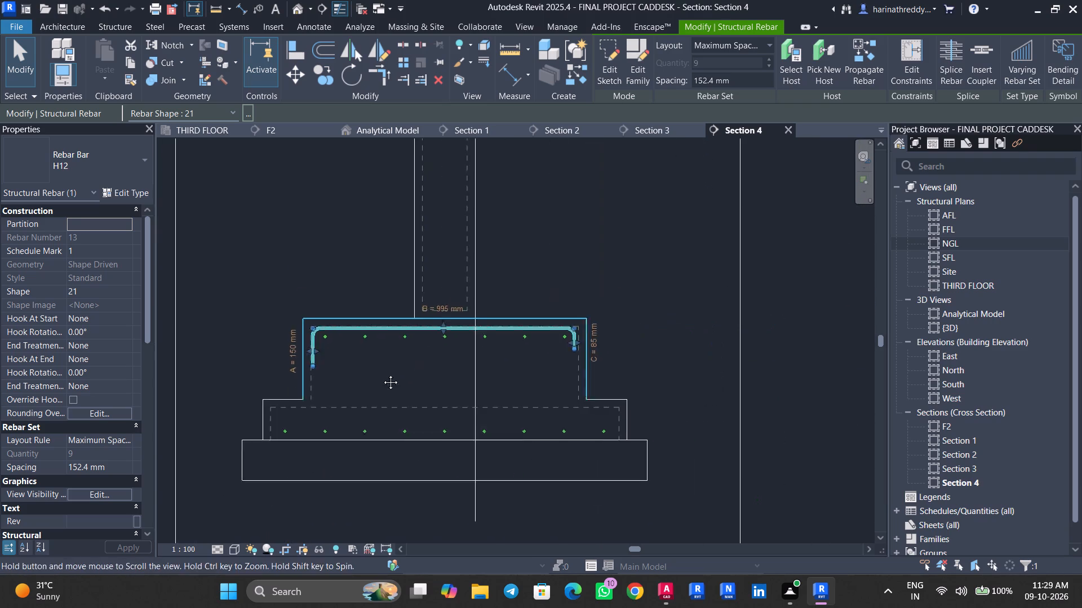
{"action": "middle_click_drag", "start_coordinate": [382, 374], "coordinate": [330, 386]}
{"action": "key", "text": "Escape"}
Set leg C of the top U-shaped bar set to 150 mm.
{"action": "scroll", "coordinate": [486, 365], "scroll_direction": "up", "scroll_amount": 4}
{"action": "left_click", "coordinate": [491, 362]}
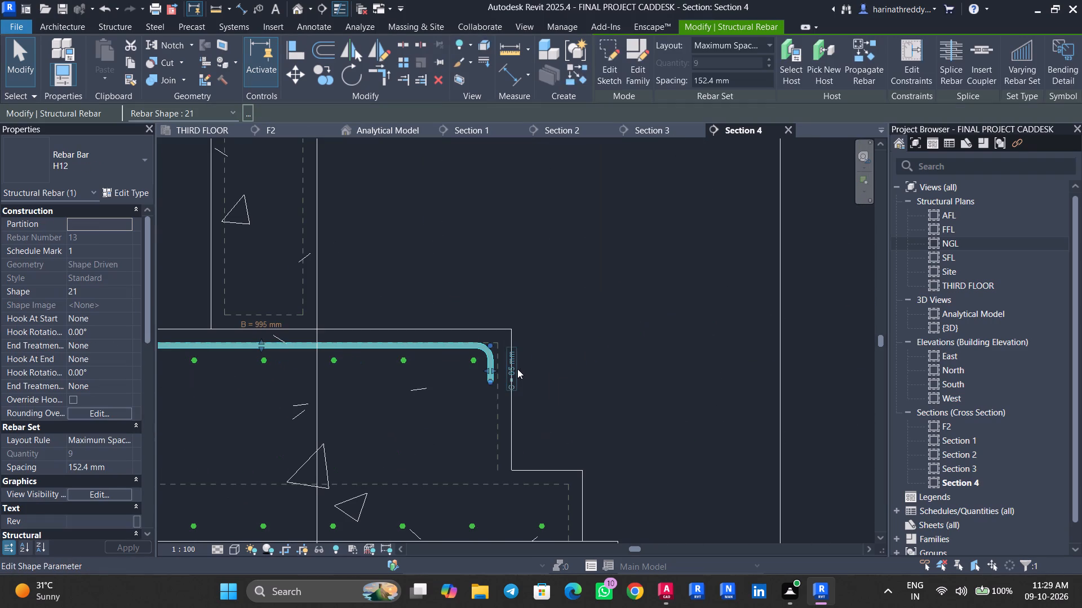
{"action": "left_click", "coordinate": [517, 369]}
{"action": "type", "text": "150"}
{"action": "key", "text": "Return"}
{"action": "key", "text": "Escape"}
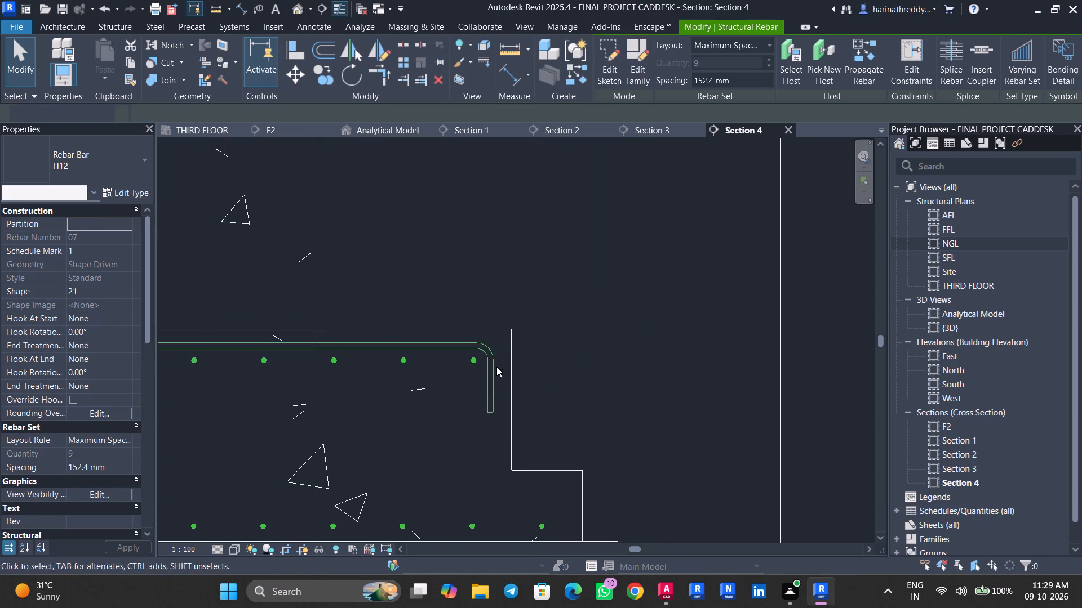
{"action": "key", "text": "Escape"}
Select the upper straight H12 bar set in Section 4 and move it up against the underside of the top U-shaped bar.
{"action": "left_click", "coordinate": [464, 360]}
{"action": "left_click", "coordinate": [473, 355]}
{"action": "key", "text": "Escape"}
{"action": "left_click", "coordinate": [473, 359]}
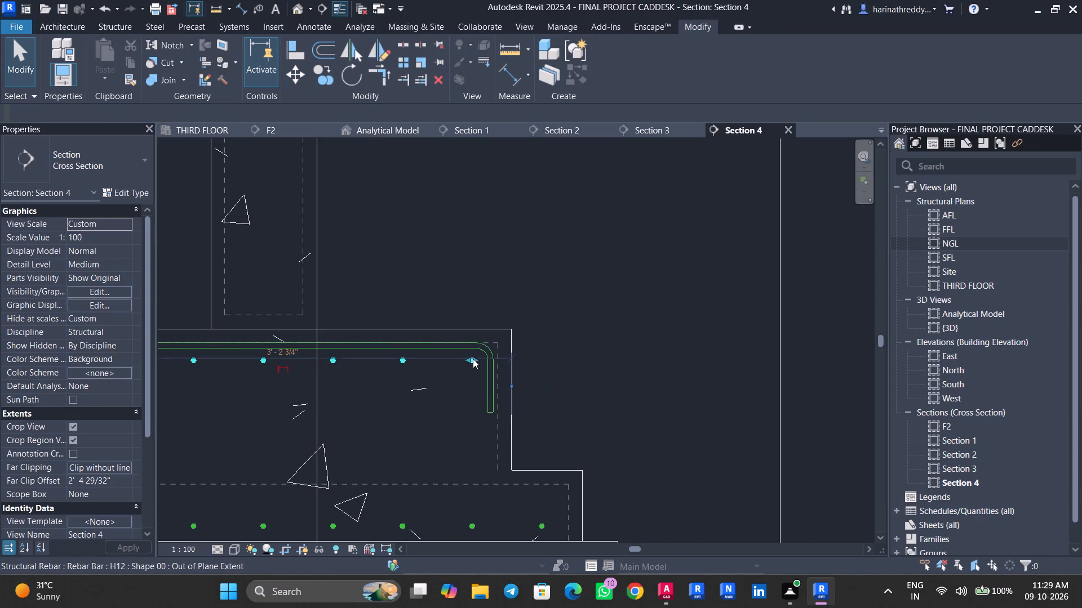
{"action": "scroll", "coordinate": [473, 359], "scroll_direction": "up", "scroll_amount": 8}
{"action": "scroll", "coordinate": [472, 359], "scroll_direction": "down", "scroll_amount": 2}
{"action": "scroll", "coordinate": [472, 359], "scroll_direction": "up", "scroll_amount": 2}
{"action": "scroll", "coordinate": [472, 359], "scroll_direction": "down", "scroll_amount": 1}
{"action": "scroll", "coordinate": [472, 359], "scroll_direction": "up", "scroll_amount": 6}
{"action": "left_click_drag", "start_coordinate": [475, 361], "coordinate": [476, 305]}
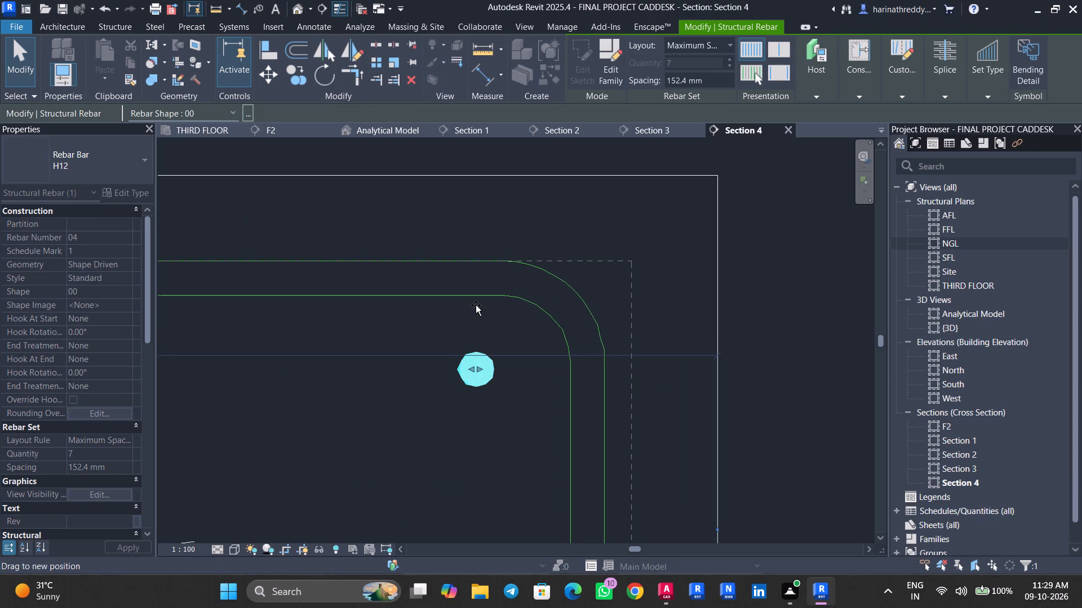
{"action": "left_click_drag", "start_coordinate": [476, 305], "coordinate": [476, 299]}
{"action": "left_click_drag", "start_coordinate": [480, 377], "coordinate": [477, 330]}
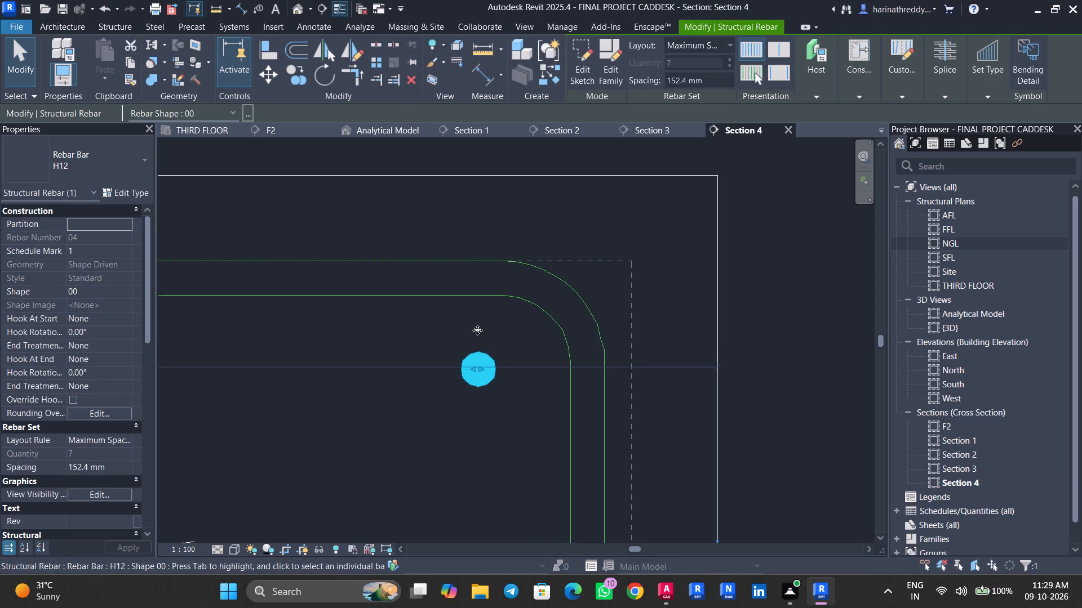
{"action": "key", "text": "Up"}
{"action": "key", "text": "Up"}
{"action": "key", "text": "Up"}
{"action": "key", "text": "Up"}
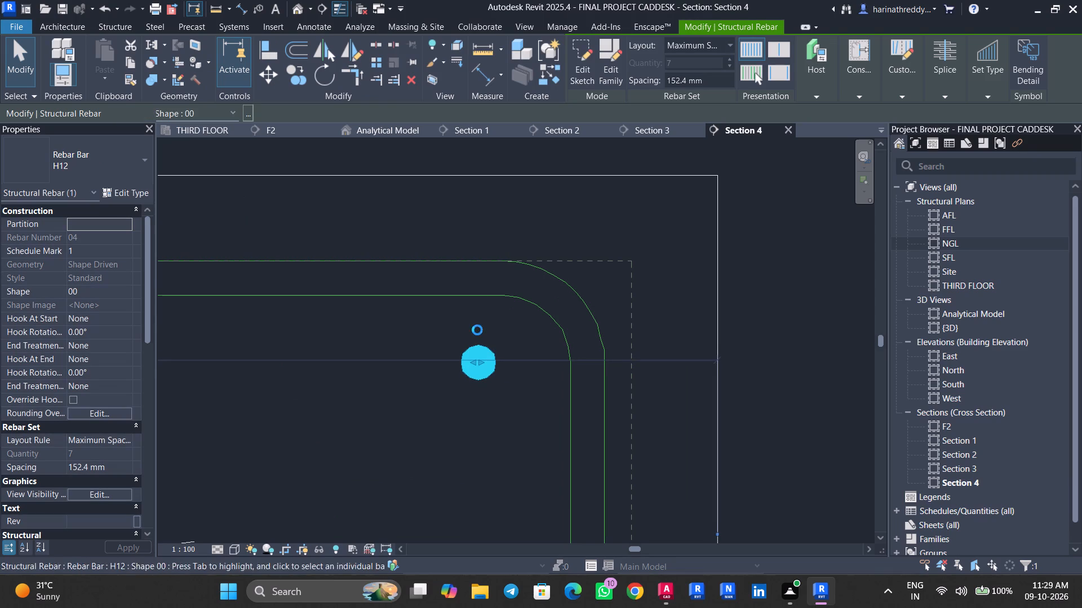
{"action": "key", "text": "Up"}
{"action": "key", "text": "Up"}
{"action": "key", "text": "Up"}
{"action": "key", "text": "Up"}
{"action": "key", "text": "Up"}
{"action": "key", "text": "Up"}
{"action": "key", "text": "Up"}
{"action": "key", "text": "Up"}
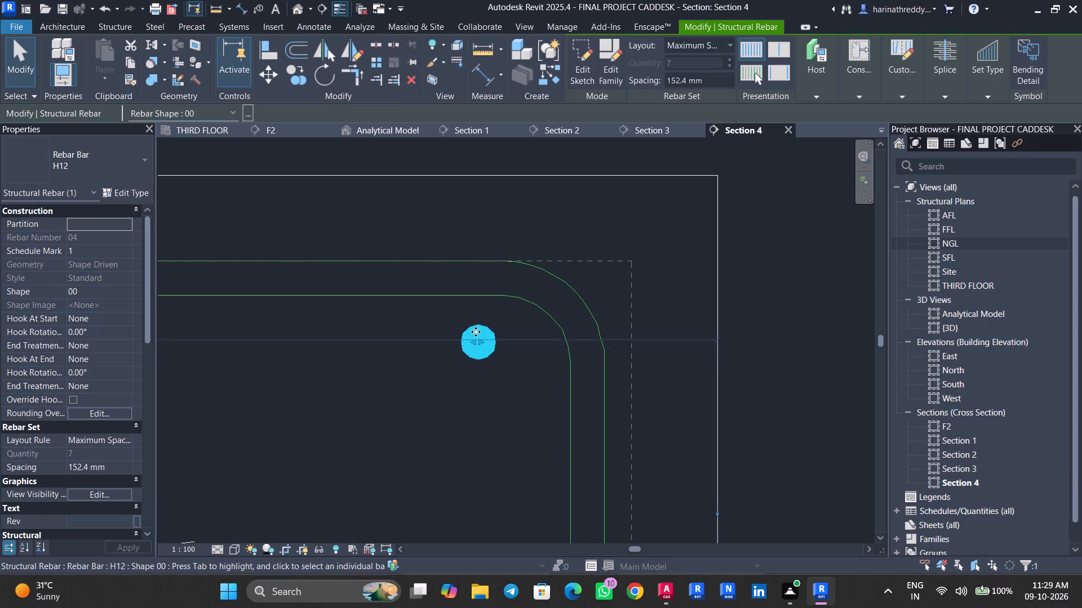
{"action": "key", "text": "Up"}
{"action": "key", "text": "Up"}
{"action": "key", "text": "Up"}
{"action": "key", "text": "Up"}
{"action": "key", "text": "Up"}
{"action": "key", "text": "Up"}
{"action": "key", "text": "Up"}
{"action": "key", "text": "Up"}
{"action": "key", "text": "Up"}
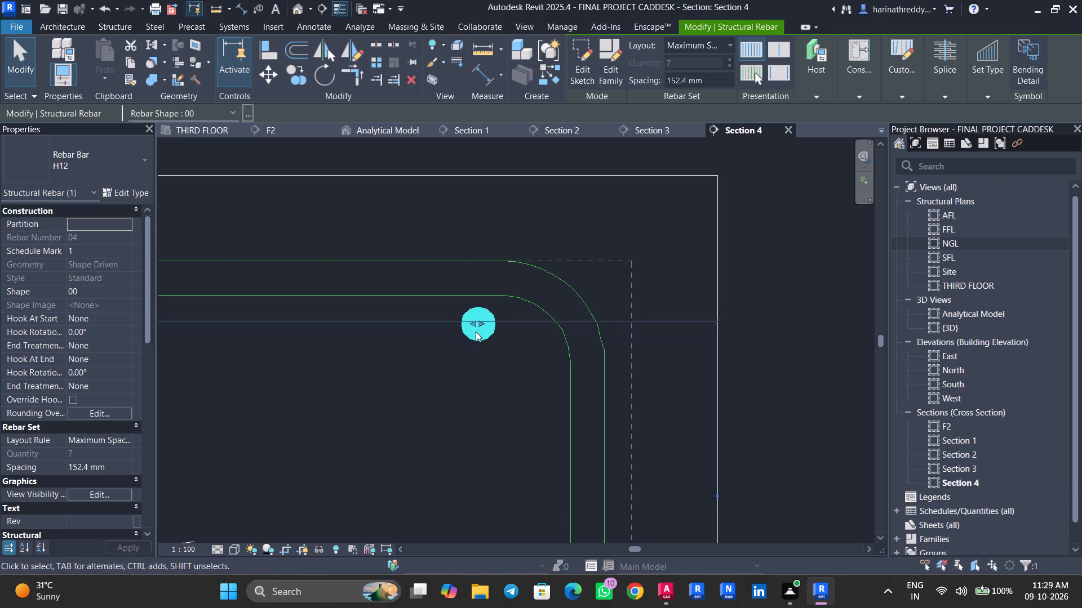
{"action": "key", "text": "Up"}
{"action": "key", "text": "Up"}
{"action": "key", "text": "Up"}
{"action": "scroll", "coordinate": [497, 309], "scroll_direction": "up", "scroll_amount": 10}
{"action": "key", "text": "Up"}
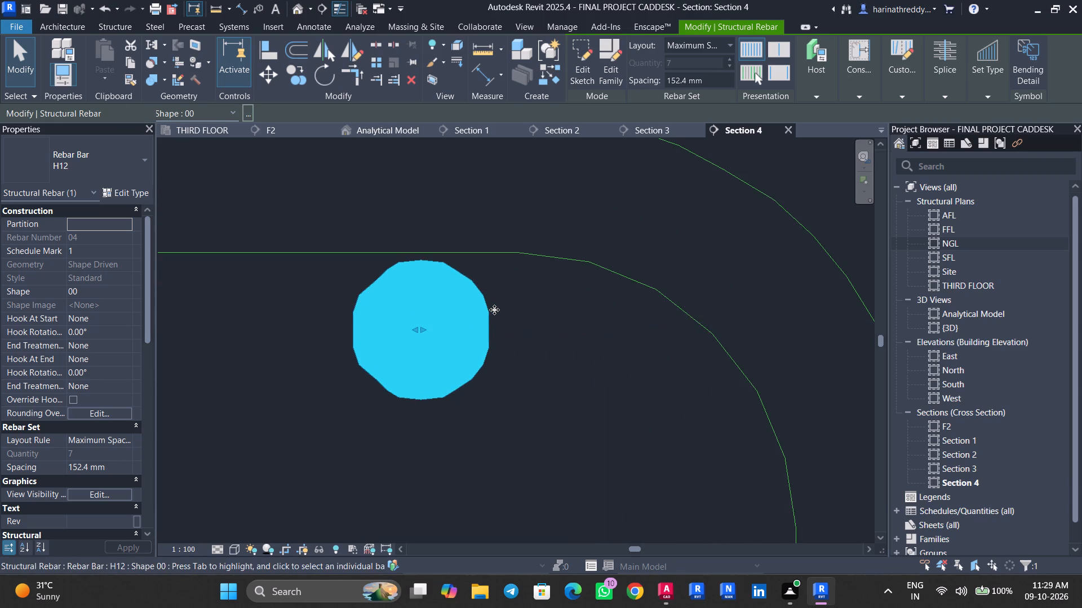
{"action": "key", "text": "Up"}
{"action": "key", "text": "Up"}
{"action": "key", "text": "Up"}
Extend the upper straight bar set outward to the top U-bar's right-hand bend and nudge the set slightly down.
{"action": "left_click_drag", "start_coordinate": [422, 323], "coordinate": [545, 340]}
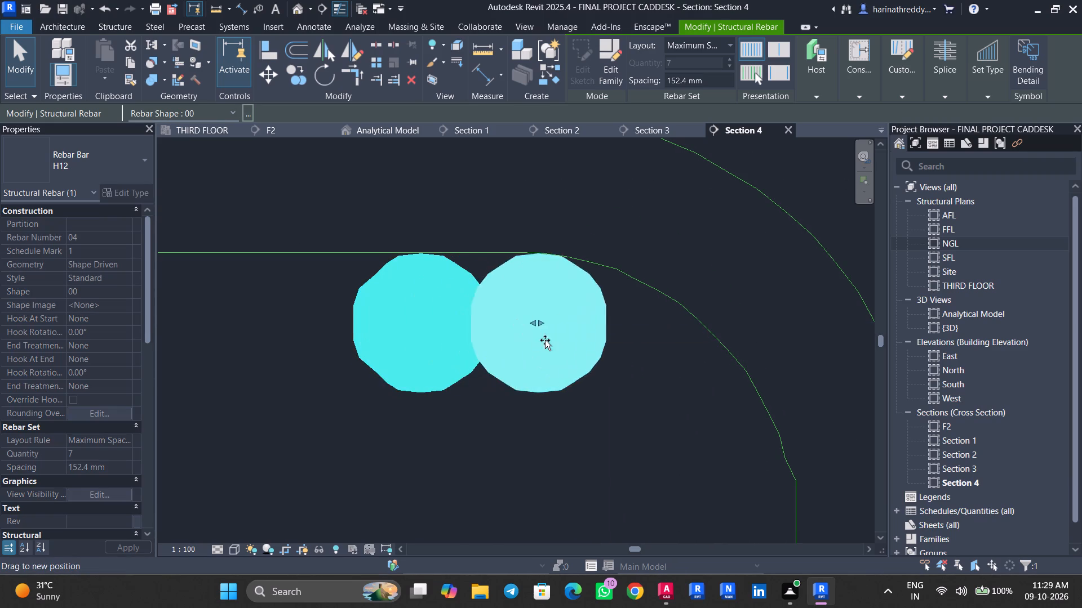
{"action": "left_click_drag", "start_coordinate": [545, 340], "coordinate": [572, 347]}
{"action": "scroll", "coordinate": [566, 347], "scroll_direction": "down", "scroll_amount": 7}
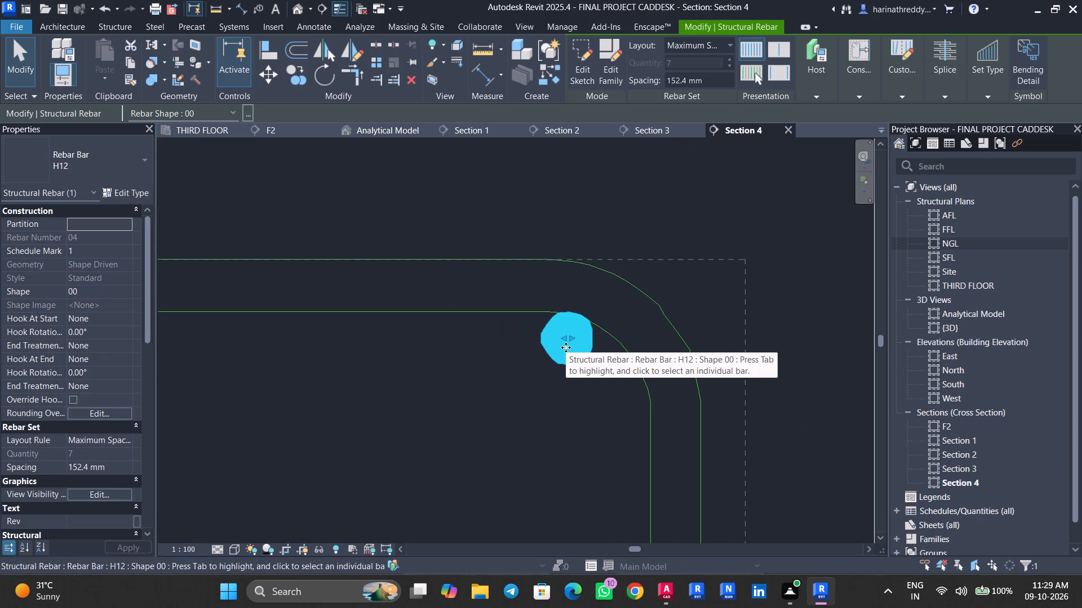
{"action": "key", "text": "Down"}
{"action": "key", "text": "Down"}
{"action": "scroll", "coordinate": [565, 347], "scroll_direction": "down", "scroll_amount": 4}
{"action": "scroll", "coordinate": [563, 350], "scroll_direction": "up", "scroll_amount": 1}
{"action": "scroll", "coordinate": [563, 350], "scroll_direction": "down", "scroll_amount": 5}
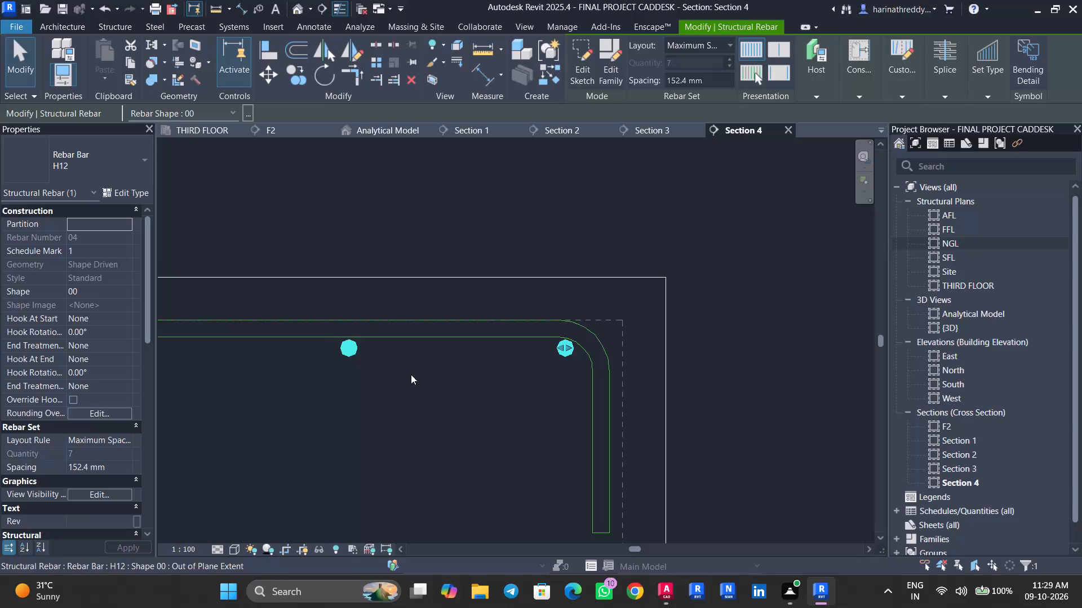
Extend the other end of the upper straight bar set outward to the top U-bar's left-hand bend.
{"action": "middle_click_drag", "start_coordinate": [344, 377], "coordinate": [578, 390]}
{"action": "middle_click_drag", "start_coordinate": [442, 404], "coordinate": [640, 363]}
{"action": "middle_click_drag", "start_coordinate": [367, 411], "coordinate": [607, 414]}
{"action": "scroll", "coordinate": [332, 405], "scroll_direction": "up", "scroll_amount": 1}
{"action": "middle_click_drag", "start_coordinate": [371, 418], "coordinate": [591, 428]}
{"action": "scroll", "coordinate": [591, 429], "scroll_direction": "down", "scroll_amount": 1}
{"action": "middle_click_drag", "start_coordinate": [382, 430], "coordinate": [588, 446]}
{"action": "middle_click_drag", "start_coordinate": [322, 448], "coordinate": [344, 452]}
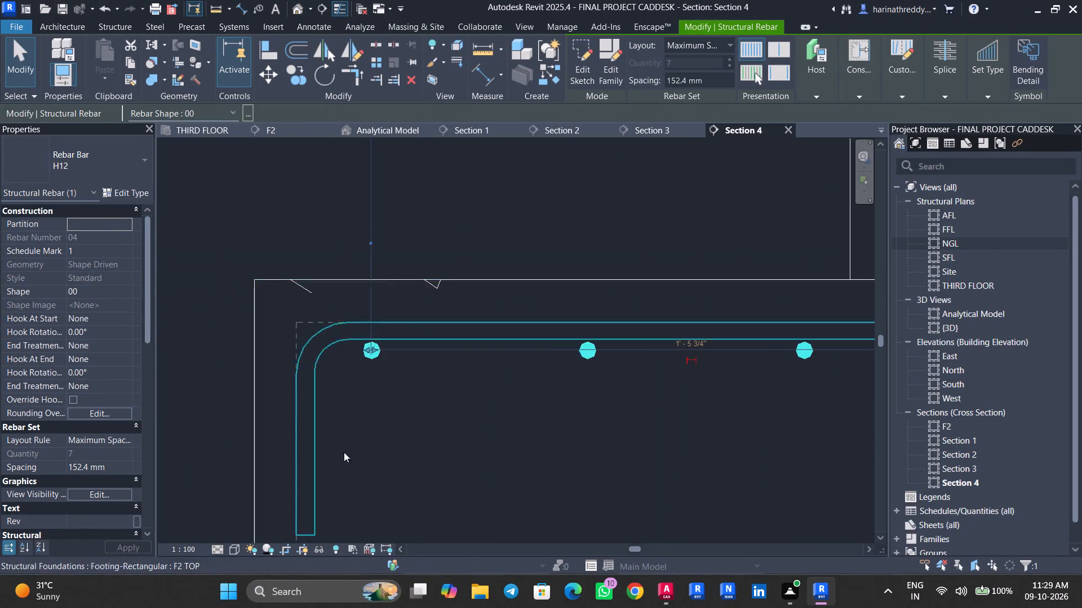
{"action": "middle_click_drag", "start_coordinate": [344, 452], "coordinate": [364, 454]}
{"action": "scroll", "coordinate": [414, 367], "scroll_direction": "up", "scroll_amount": 2}
{"action": "scroll", "coordinate": [414, 367], "scroll_direction": "down", "scroll_amount": 1}
{"action": "scroll", "coordinate": [414, 367], "scroll_direction": "up", "scroll_amount": 5}
{"action": "scroll", "coordinate": [413, 366], "scroll_direction": "down", "scroll_amount": 1}
{"action": "scroll", "coordinate": [413, 366], "scroll_direction": "up", "scroll_amount": 3}
{"action": "middle_click_drag", "start_coordinate": [347, 409], "coordinate": [419, 463]}
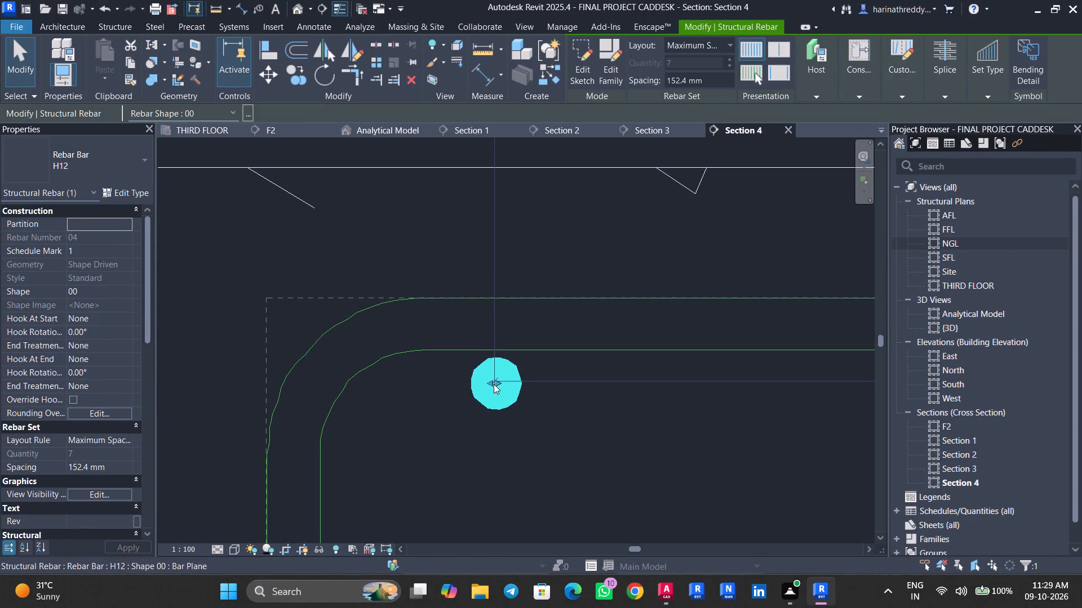
{"action": "left_click_drag", "start_coordinate": [494, 384], "coordinate": [389, 405]}
{"action": "key", "text": "Escape"}
{"action": "key", "text": "Escape"}
Nudge the upper straight bar set up so its bars touch the underside of the top U-bar.
{"action": "scroll", "coordinate": [453, 393], "scroll_direction": "down", "scroll_amount": 8}
{"action": "middle_click_drag", "start_coordinate": [650, 399], "coordinate": [565, 427]}
{"action": "scroll", "coordinate": [556, 405], "scroll_direction": "up", "scroll_amount": 8}
{"action": "left_click", "coordinate": [531, 432]}
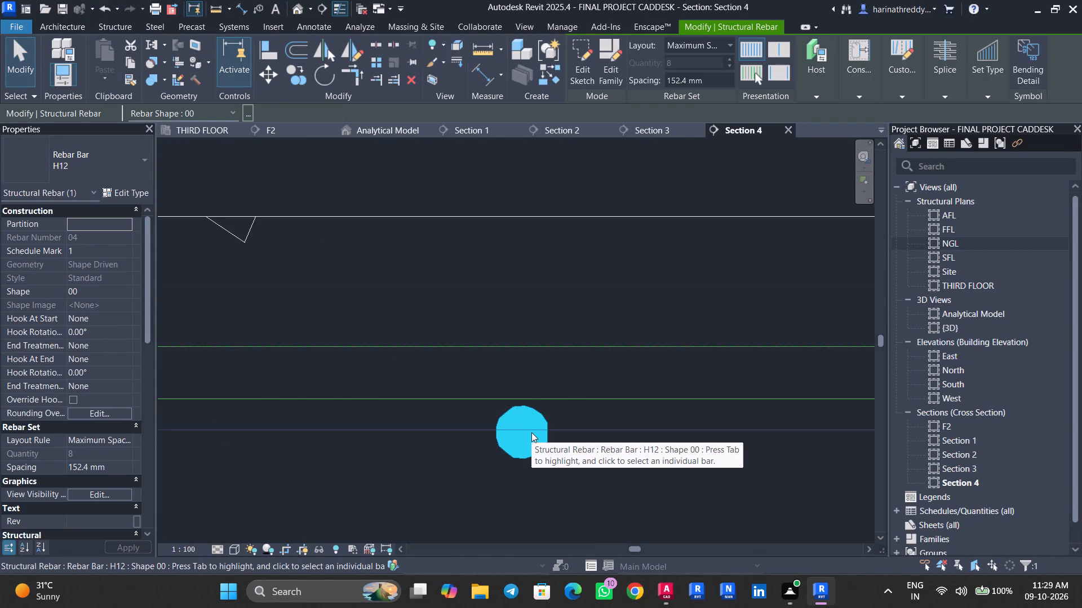
{"action": "key", "text": "Up"}
{"action": "key", "text": "Up"}
Pull the left end of the upper straight bar set slightly inward, clear of the top U-bar's bend.
{"action": "scroll", "coordinate": [427, 489], "scroll_direction": "down", "scroll_amount": 5}
{"action": "middle_click_drag", "start_coordinate": [410, 490], "coordinate": [542, 473]}
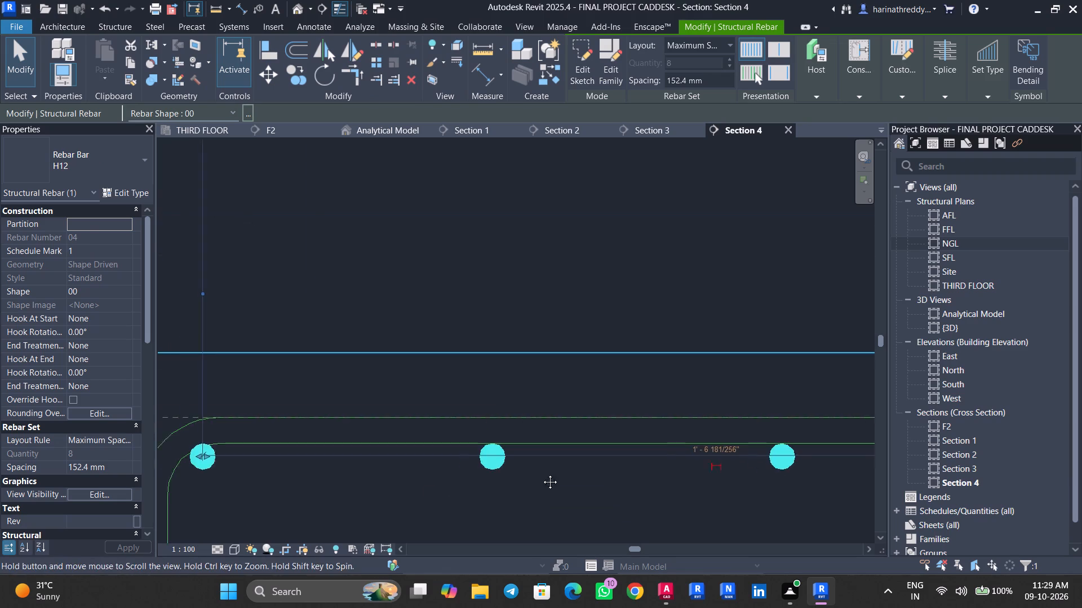
{"action": "middle_click_drag", "start_coordinate": [542, 473], "coordinate": [613, 477]}
{"action": "scroll", "coordinate": [363, 446], "scroll_direction": "up", "scroll_amount": 1}
{"action": "scroll", "coordinate": [363, 446], "scroll_direction": "down", "scroll_amount": 1}
{"action": "scroll", "coordinate": [363, 446], "scroll_direction": "up", "scroll_amount": 1}
{"action": "scroll", "coordinate": [363, 446], "scroll_direction": "down", "scroll_amount": 1}
{"action": "scroll", "coordinate": [363, 446], "scroll_direction": "up", "scroll_amount": 4}
{"action": "scroll", "coordinate": [407, 451], "scroll_direction": "down", "scroll_amount": 1}
{"action": "scroll", "coordinate": [407, 451], "scroll_direction": "up", "scroll_amount": 8}
{"action": "left_click_drag", "start_coordinate": [361, 430], "coordinate": [409, 432]}
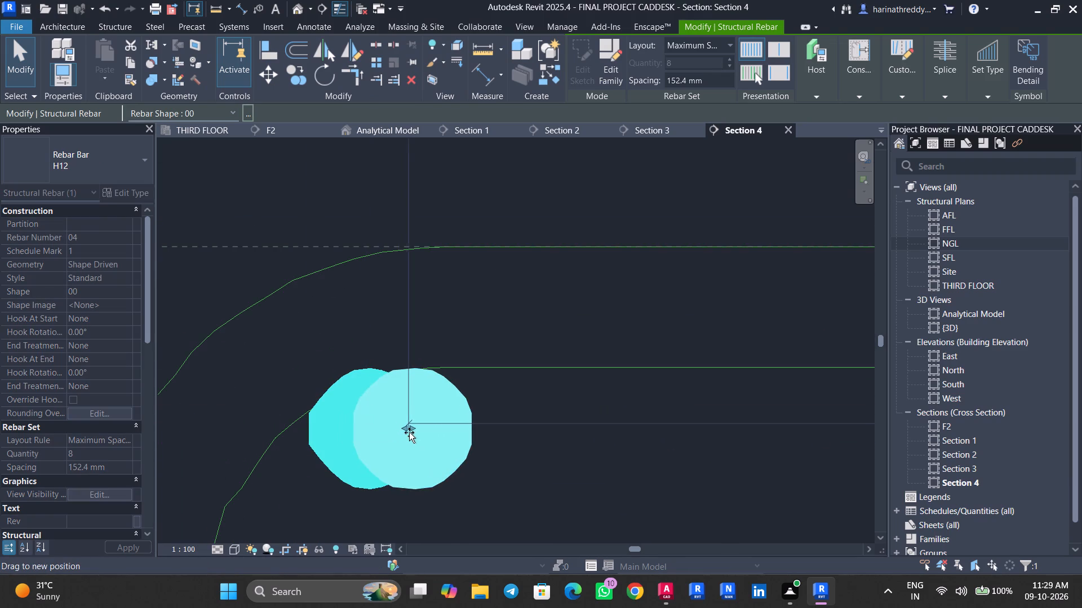
{"action": "left_click_drag", "start_coordinate": [409, 432], "coordinate": [424, 436]}
{"action": "key", "text": "Escape"}
Check the top bar arrangement in Section 4 and compare it with the footing reinforcement in Sections 2, 3 and 1.
{"action": "scroll", "coordinate": [417, 435], "scroll_direction": "down", "scroll_amount": 12}
{"action": "middle_click_drag", "start_coordinate": [668, 465], "coordinate": [370, 465]}
{"action": "middle_click_drag", "start_coordinate": [816, 453], "coordinate": [454, 460]}
{"action": "middle_click_drag", "start_coordinate": [835, 447], "coordinate": [573, 465]}
{"action": "middle_click_drag", "start_coordinate": [846, 455], "coordinate": [574, 461]}
{"action": "middle_click_drag", "start_coordinate": [703, 478], "coordinate": [546, 457]}
{"action": "middle_click_drag", "start_coordinate": [724, 476], "coordinate": [575, 453]}
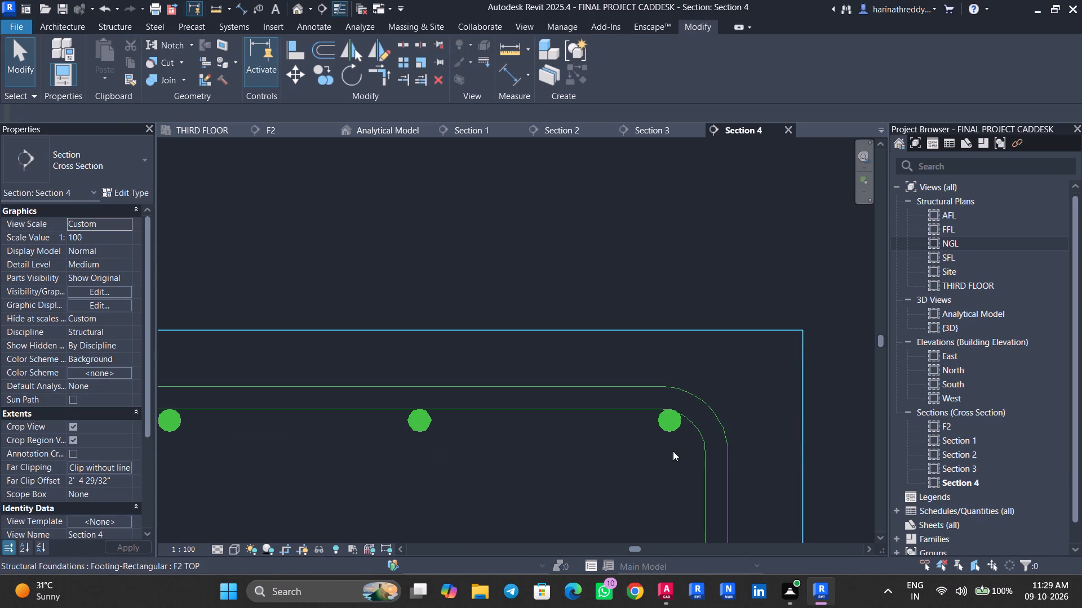
{"action": "scroll", "coordinate": [684, 457], "scroll_direction": "down", "scroll_amount": 9}
{"action": "middle_click_drag", "start_coordinate": [683, 473], "coordinate": [737, 394]}
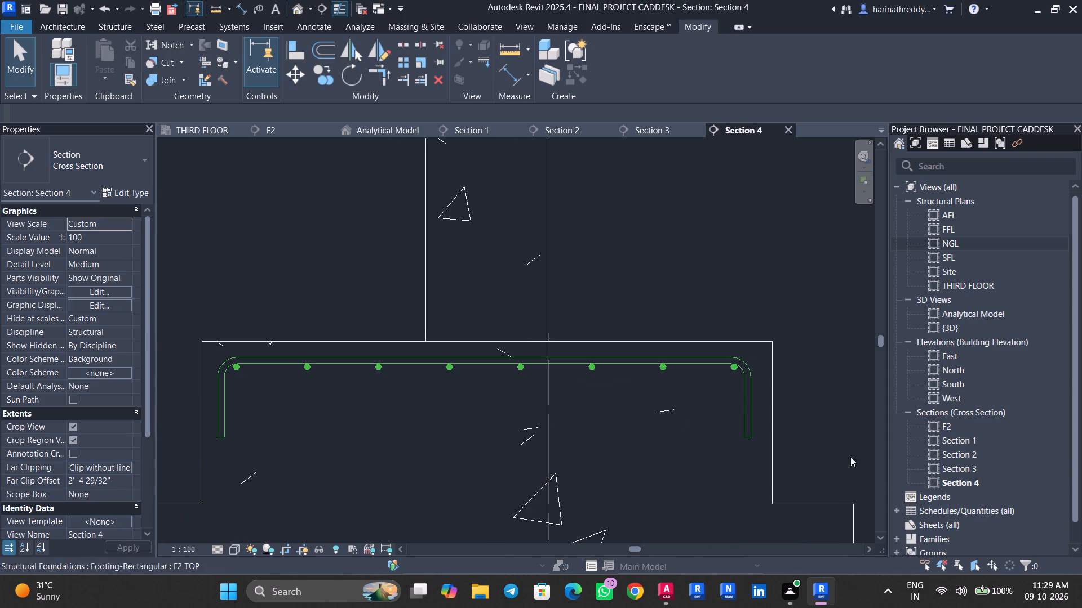
{"action": "double_click", "coordinate": [957, 458]}
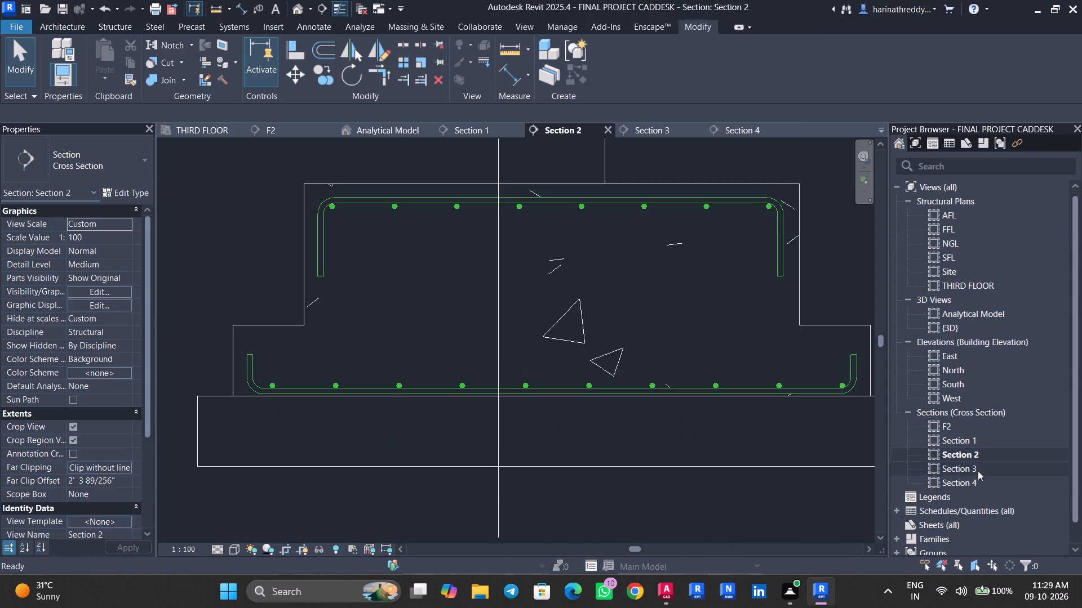
{"action": "double_click", "coordinate": [979, 470]}
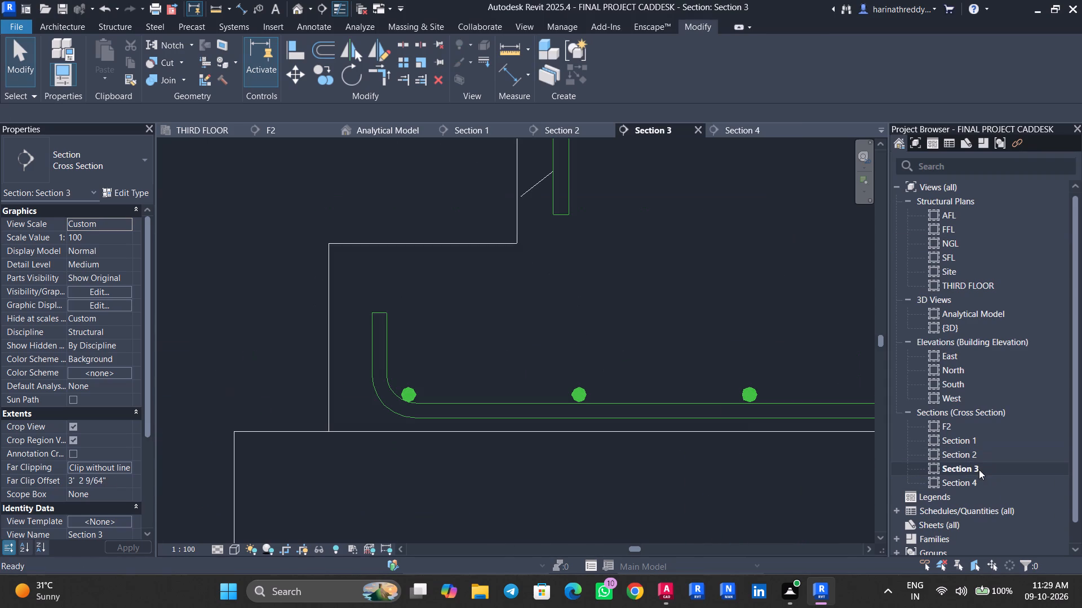
{"action": "scroll", "coordinate": [625, 395], "scroll_direction": "down", "scroll_amount": 6}
{"action": "scroll", "coordinate": [626, 387], "scroll_direction": "up", "scroll_amount": 1}
{"action": "left_click", "coordinate": [591, 293]}
{"action": "middle_click_drag", "start_coordinate": [677, 332], "coordinate": [472, 350]}
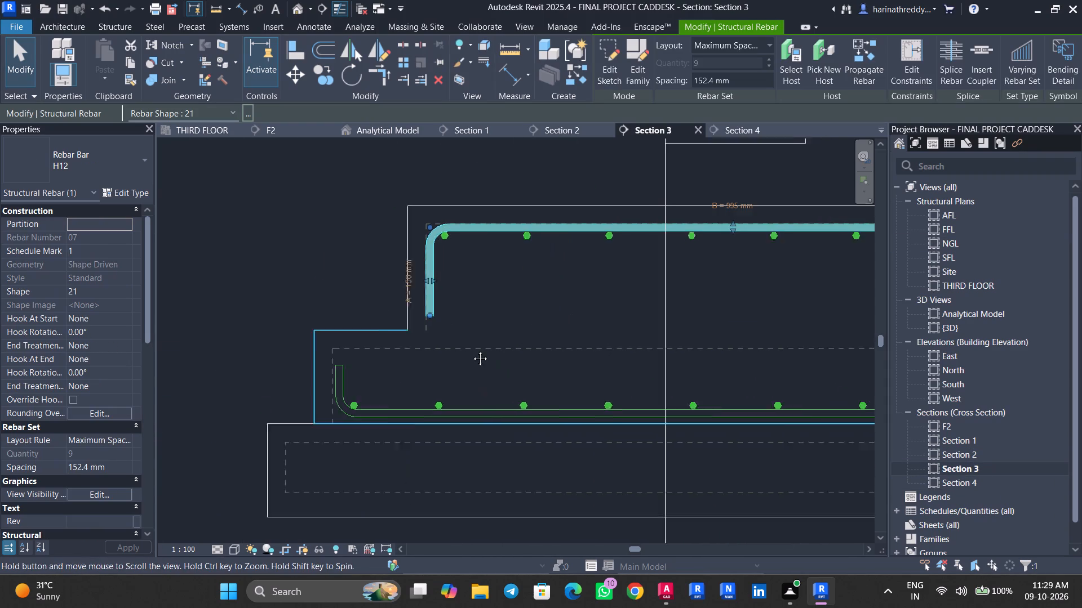
{"action": "middle_click_drag", "start_coordinate": [472, 350], "coordinate": [470, 350]}
{"action": "key", "text": "Escape"}
{"action": "double_click", "coordinate": [956, 433]}
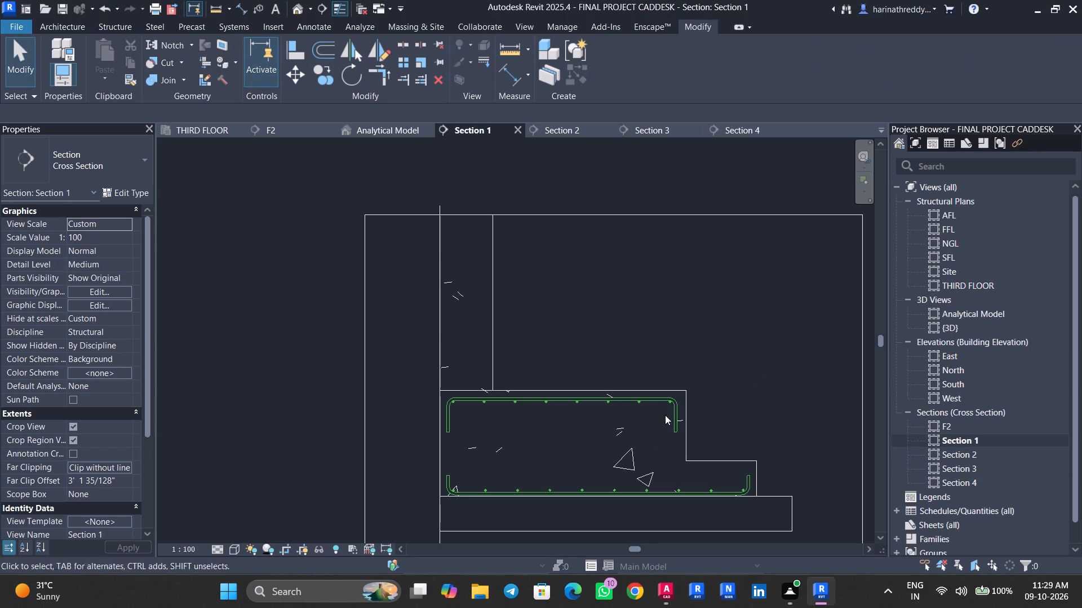
{"action": "double_click", "coordinate": [945, 480]}
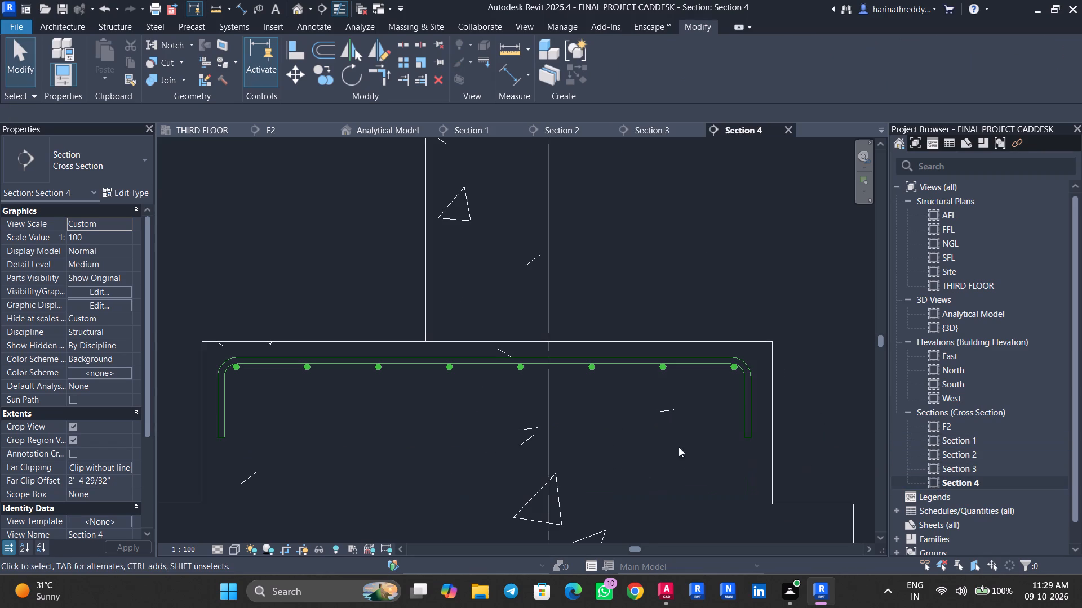
Set leg C of the top U-shaped bar set in Section 4 to 150 mm.
{"action": "left_click", "coordinate": [746, 418]}
{"action": "left_click", "coordinate": [773, 403]}
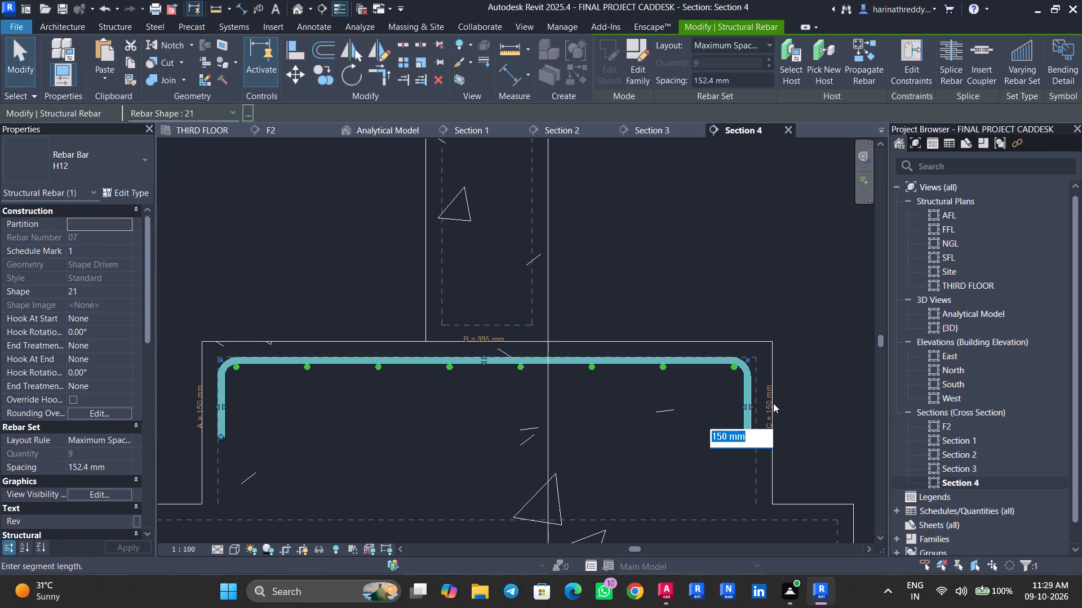
{"action": "type", "text": "150"}
{"action": "key", "text": "Return"}
{"action": "key", "text": "Escape"}
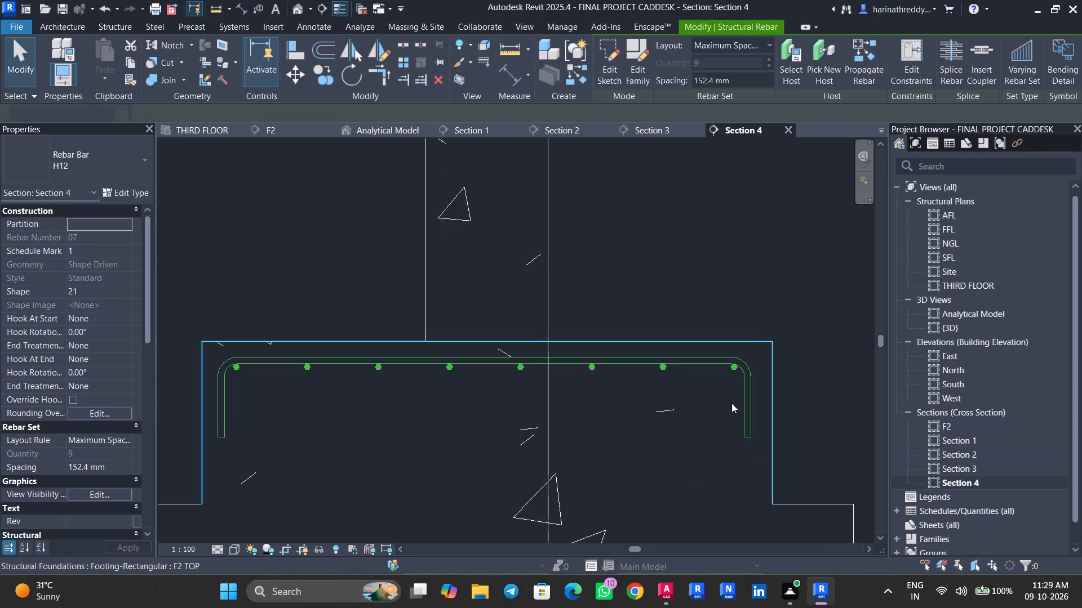
{"action": "key", "text": "Escape"}
Create a similar H12 shape 21 rebar set from the top U-bar and place it at the base of the footing.
{"action": "middle_click_drag", "start_coordinate": [605, 405], "coordinate": [638, 324]}
{"action": "scroll", "coordinate": [638, 328], "scroll_direction": "down", "scroll_amount": 1}
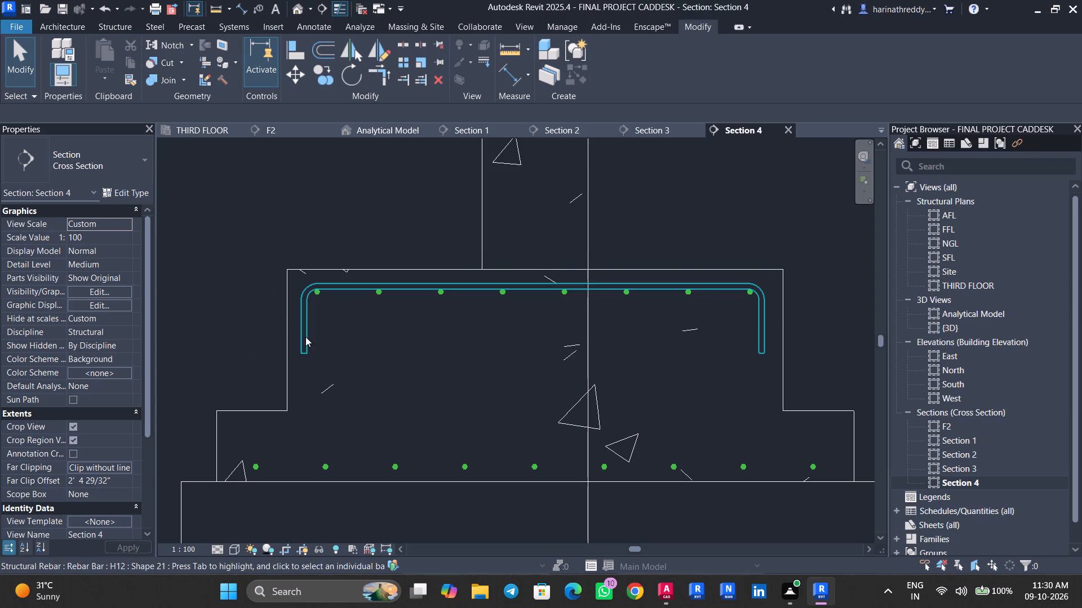
{"action": "left_click", "coordinate": [305, 337]}
{"action": "key", "text": "c"}
{"action": "key", "text": "s"}
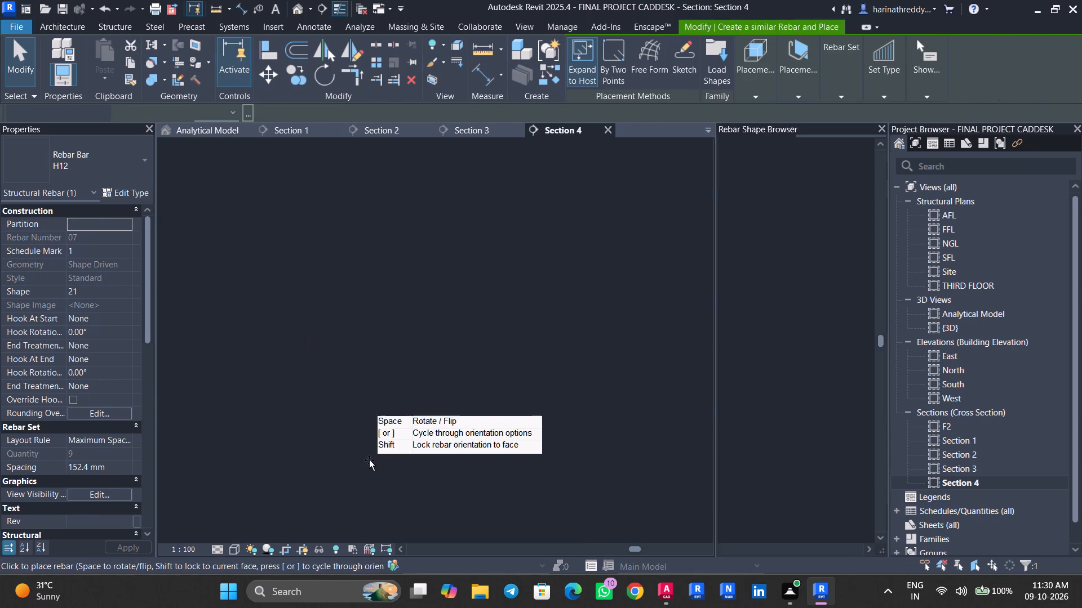
{"action": "left_click", "coordinate": [369, 482]}
{"action": "key", "text": "Escape"}
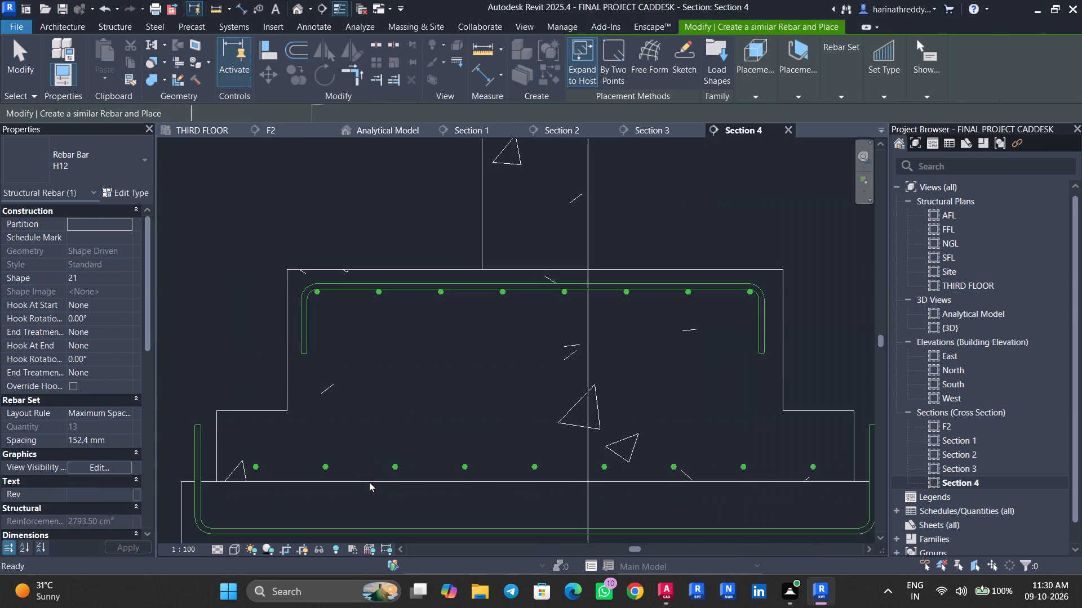
{"action": "key", "text": "Escape"}
Raise the new U-bar's horizontal segment into the F2 footing, just beneath the lower row of straight bars.
{"action": "middle_click_drag", "start_coordinate": [463, 486], "coordinate": [362, 436]}
{"action": "left_click", "coordinate": [397, 477]}
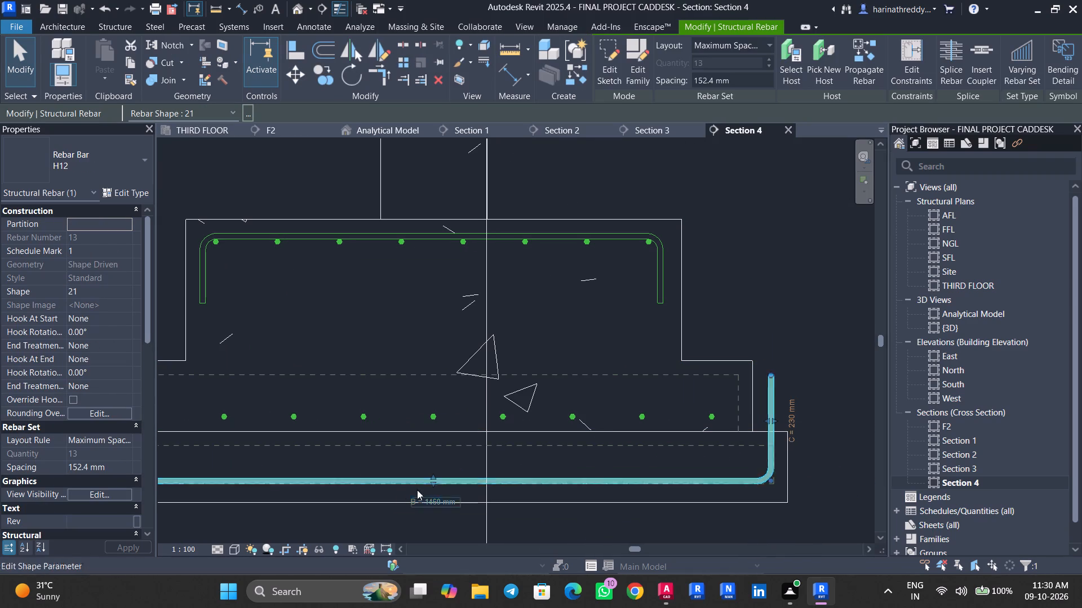
{"action": "left_click_drag", "start_coordinate": [439, 479], "coordinate": [443, 426]}
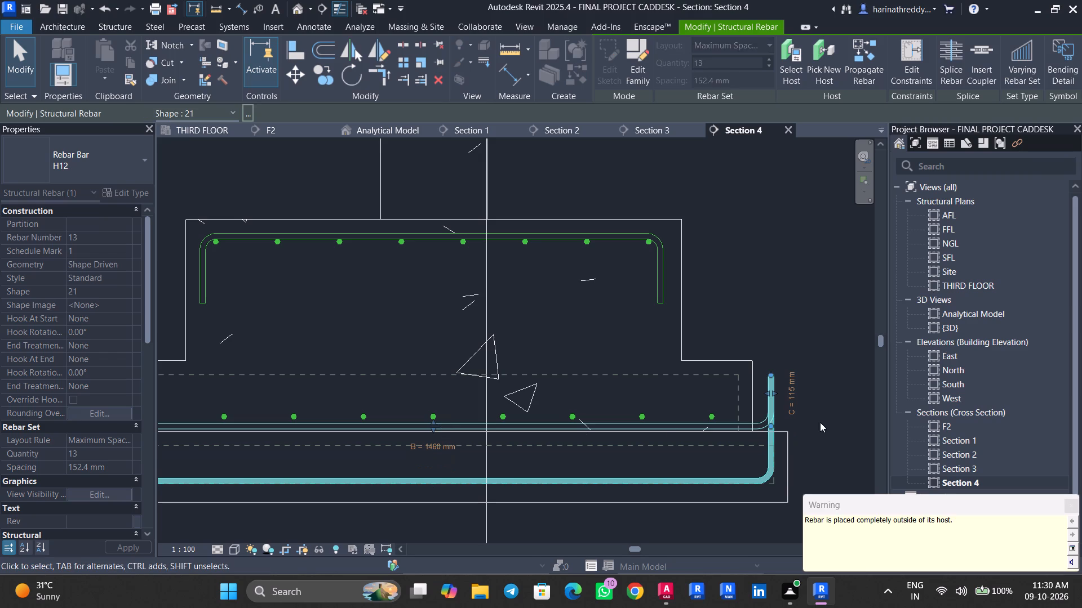
Move leg C of the bottom U-bar inward to sit inside the footing's side cover line.
{"action": "scroll", "coordinate": [756, 406], "scroll_direction": "up", "scroll_amount": 7}
{"action": "left_click_drag", "start_coordinate": [784, 378], "coordinate": [707, 395]}
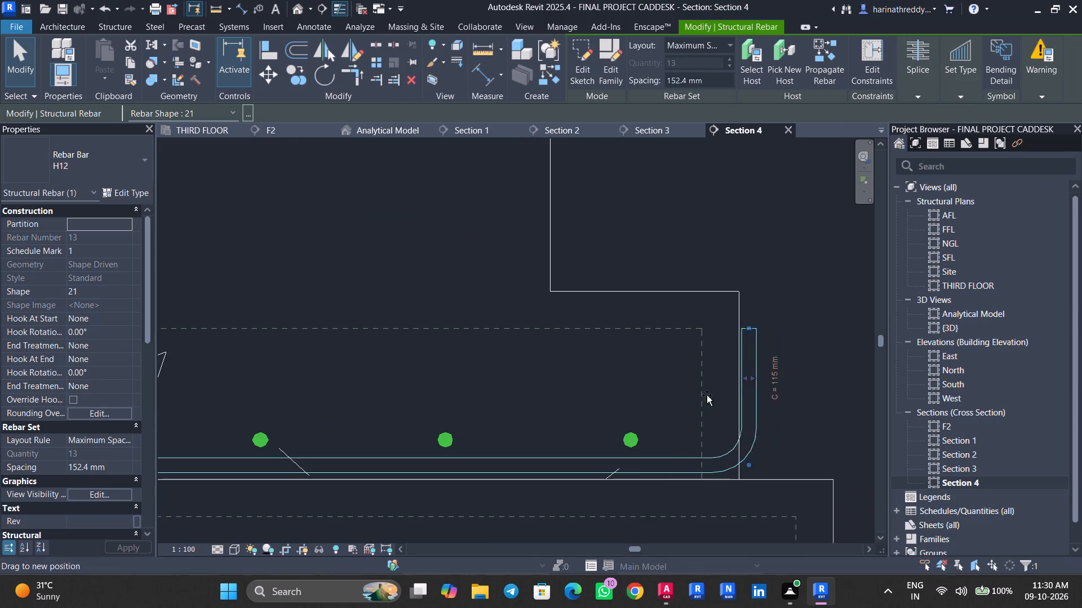
{"action": "left_click_drag", "start_coordinate": [707, 395], "coordinate": [680, 397]}
{"action": "scroll", "coordinate": [689, 395], "scroll_direction": "up", "scroll_amount": 5}
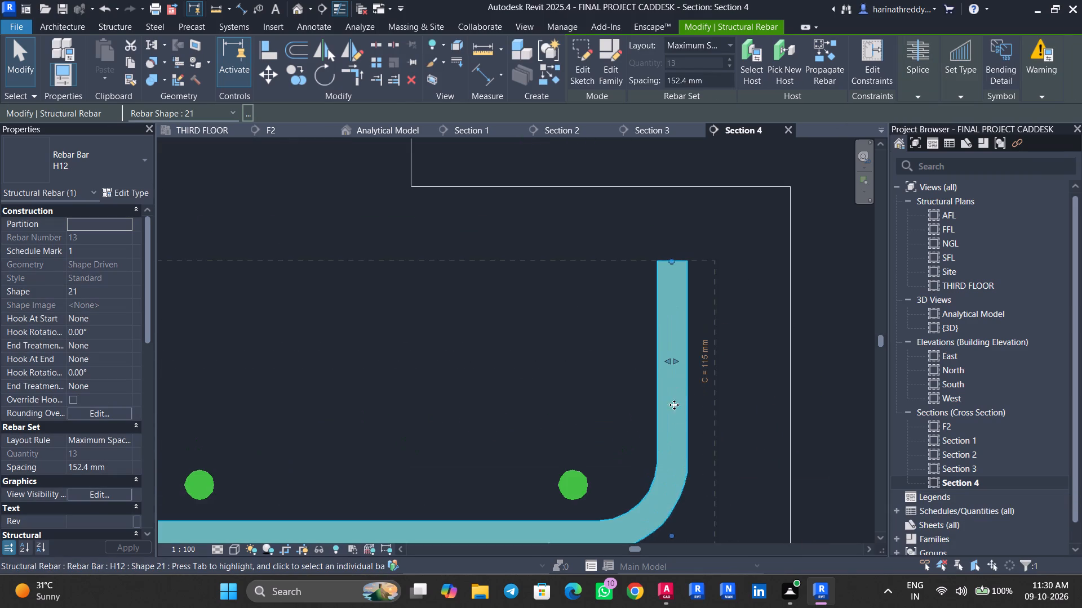
Move leg A of the bottom U-bar inward to sit inside the footing's opposite side cover line.
{"action": "scroll", "coordinate": [678, 419], "scroll_direction": "down", "scroll_amount": 13}
{"action": "middle_click_drag", "start_coordinate": [581, 421], "coordinate": [870, 431]}
{"action": "scroll", "coordinate": [397, 435], "scroll_direction": "up", "scroll_amount": 3}
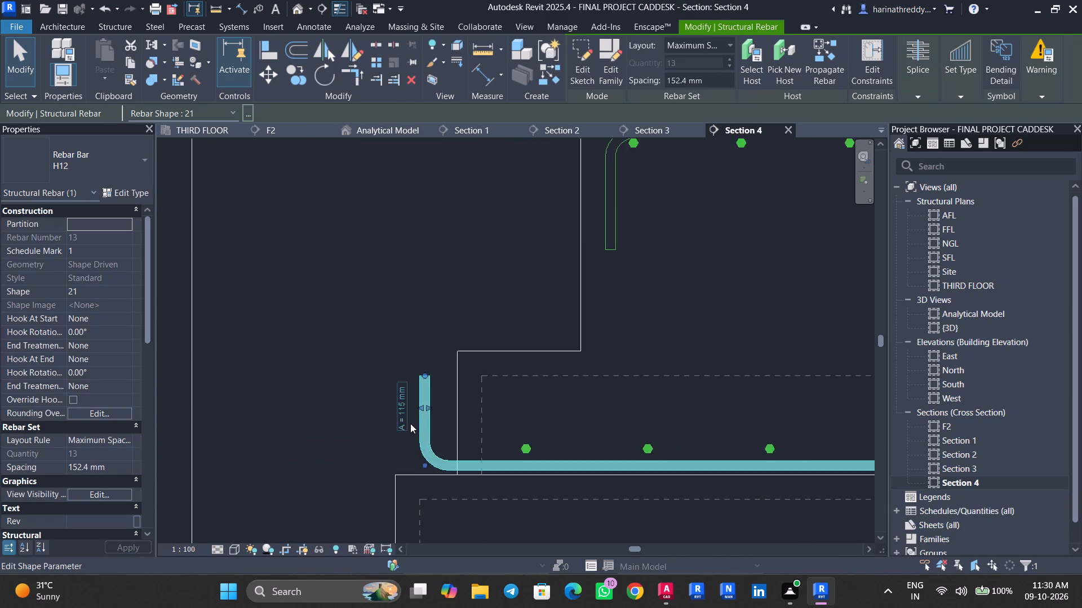
{"action": "scroll", "coordinate": [410, 423], "scroll_direction": "up", "scroll_amount": 5}
{"action": "scroll", "coordinate": [431, 423], "scroll_direction": "down", "scroll_amount": 1}
{"action": "scroll", "coordinate": [432, 423], "scroll_direction": "up", "scroll_amount": 4}
{"action": "left_click_drag", "start_coordinate": [421, 395], "coordinate": [568, 405]}
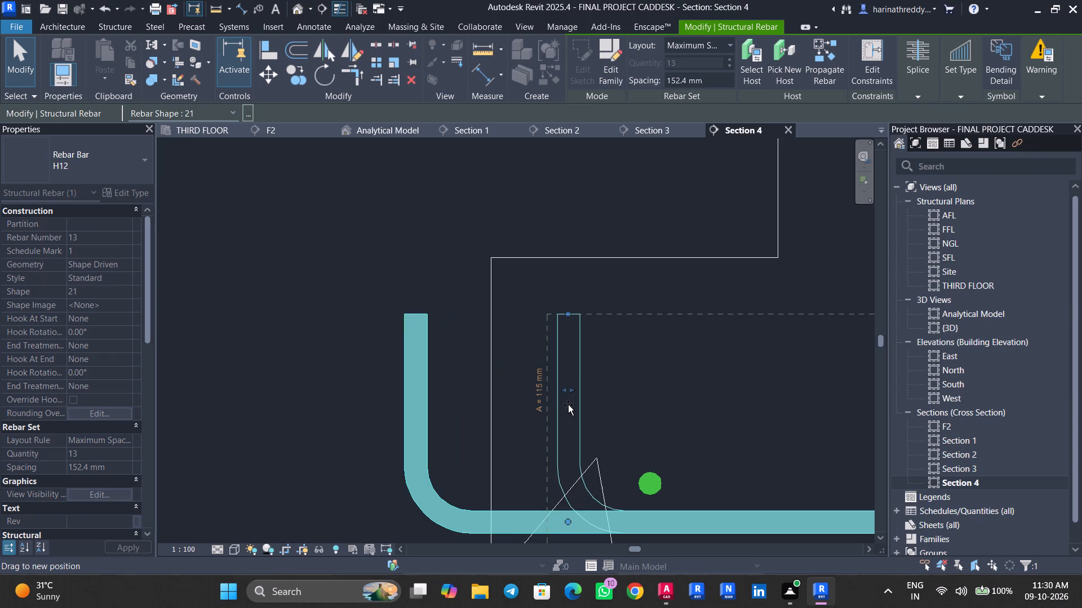
{"action": "left_click_drag", "start_coordinate": [568, 405], "coordinate": [569, 405]}
Set leg A of the bottom U-shaped bar set to 85 mm.
{"action": "left_click", "coordinate": [534, 397]}
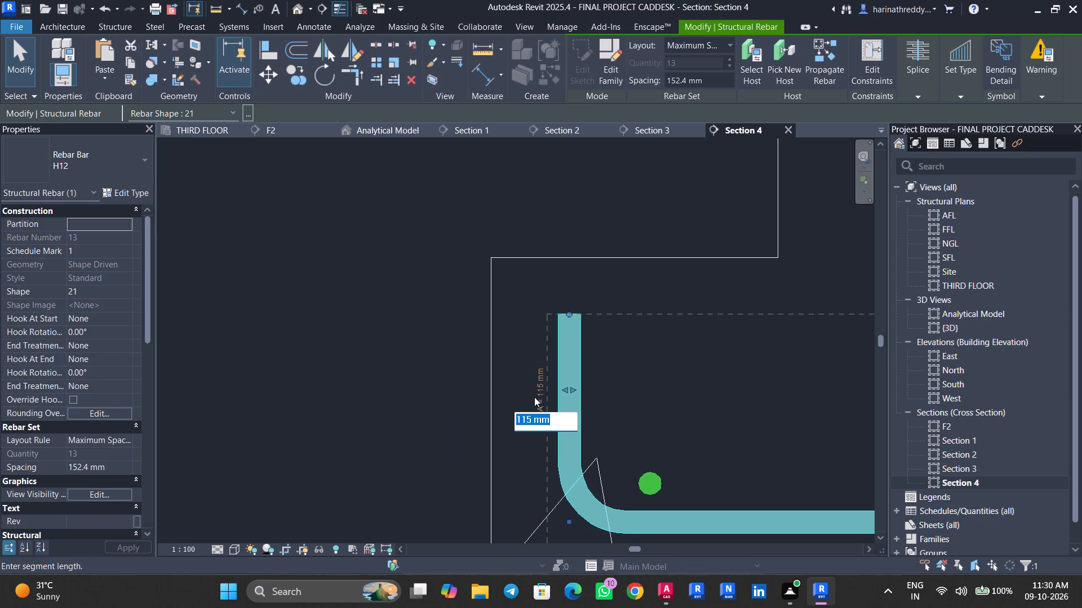
{"action": "type", "text": "85"}
{"action": "key", "text": "Return"}
{"action": "key", "text": "Escape"}
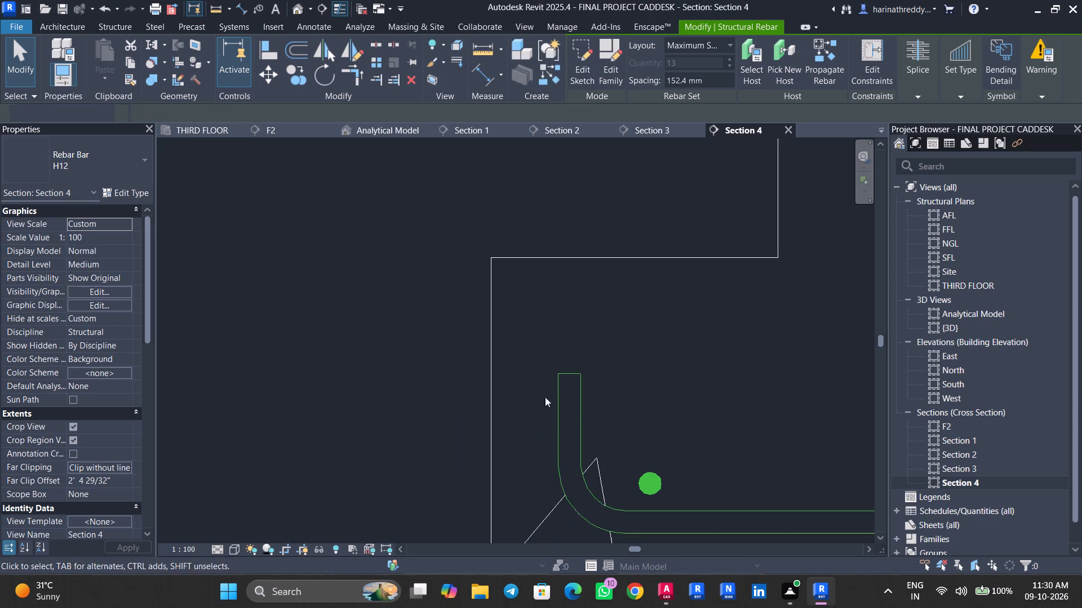
Set leg C of the bottom U-shaped bar to 85 mm.
{"action": "middle_click_drag", "start_coordinate": [604, 388], "coordinate": [312, 415]}
{"action": "scroll", "coordinate": [658, 388], "scroll_direction": "down", "scroll_amount": 7}
{"action": "middle_click_drag", "start_coordinate": [687, 390], "coordinate": [425, 405]}
{"action": "scroll", "coordinate": [741, 404], "scroll_direction": "up", "scroll_amount": 1}
{"action": "middle_click_drag", "start_coordinate": [746, 408], "coordinate": [494, 424]}
{"action": "scroll", "coordinate": [794, 394], "scroll_direction": "down", "scroll_amount": 1}
{"action": "middle_click_drag", "start_coordinate": [788, 397], "coordinate": [557, 405]}
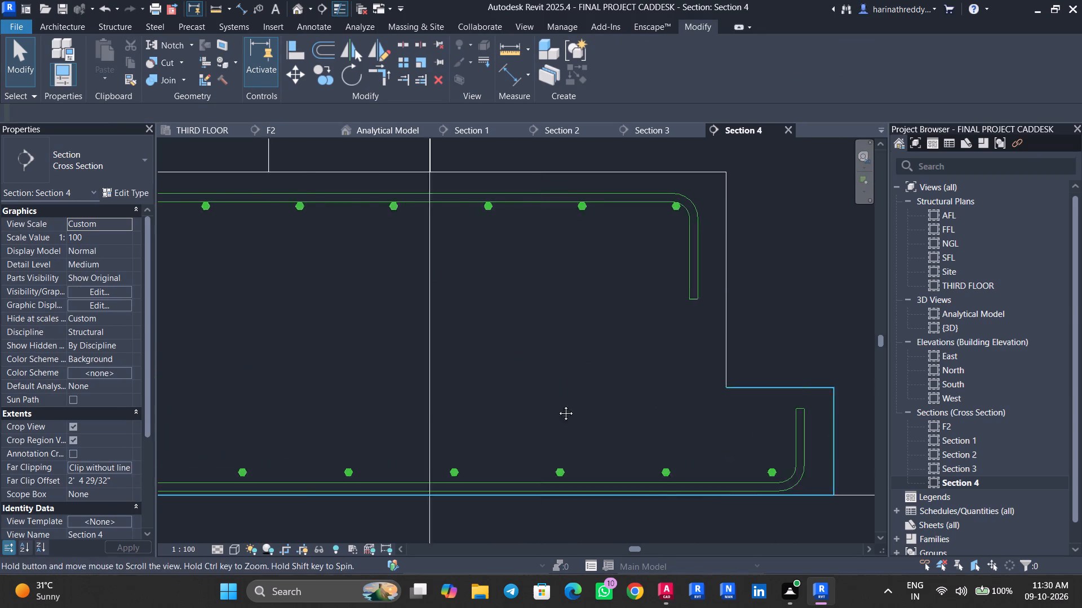
{"action": "middle_click_drag", "start_coordinate": [557, 405], "coordinate": [521, 405]}
{"action": "left_click", "coordinate": [678, 435]}
{"action": "left_click", "coordinate": [701, 433]}
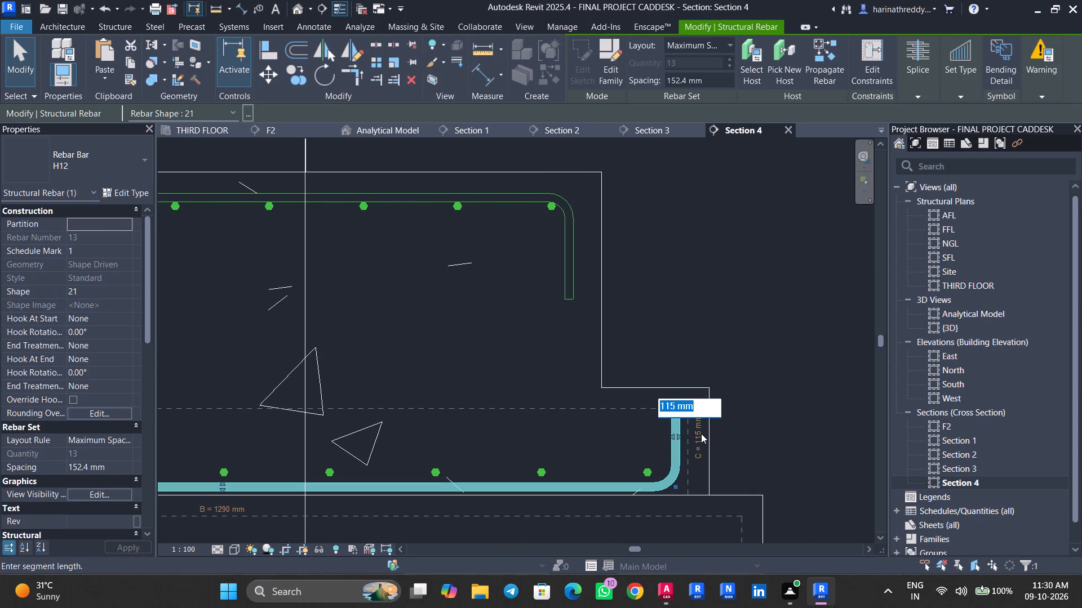
{"action": "type", "text": "85"}
{"action": "key", "text": "Return"}
{"action": "key", "text": "Escape"}
Nudge the lower row of straight H12 bars down so it rests on the bottom U-bar's horizontal segment.
{"action": "scroll", "coordinate": [602, 466], "scroll_direction": "up", "scroll_amount": 2}
{"action": "scroll", "coordinate": [604, 464], "scroll_direction": "down", "scroll_amount": 1}
{"action": "scroll", "coordinate": [604, 464], "scroll_direction": "up", "scroll_amount": 3}
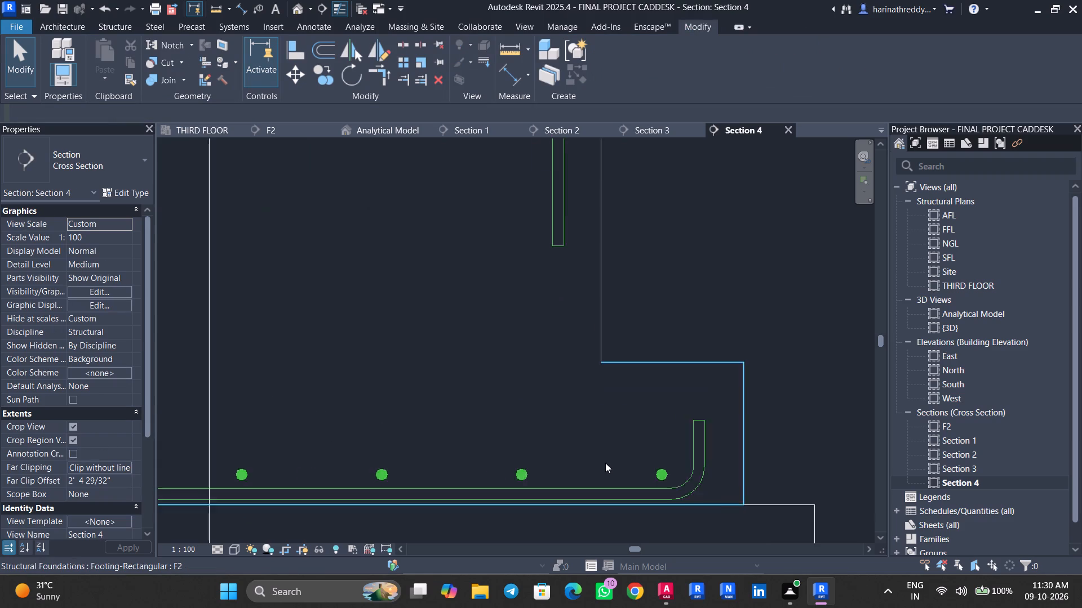
{"action": "middle_click_drag", "start_coordinate": [645, 464], "coordinate": [673, 391]}
{"action": "scroll", "coordinate": [722, 421], "scroll_direction": "up", "scroll_amount": 6}
{"action": "left_click", "coordinate": [692, 390]}
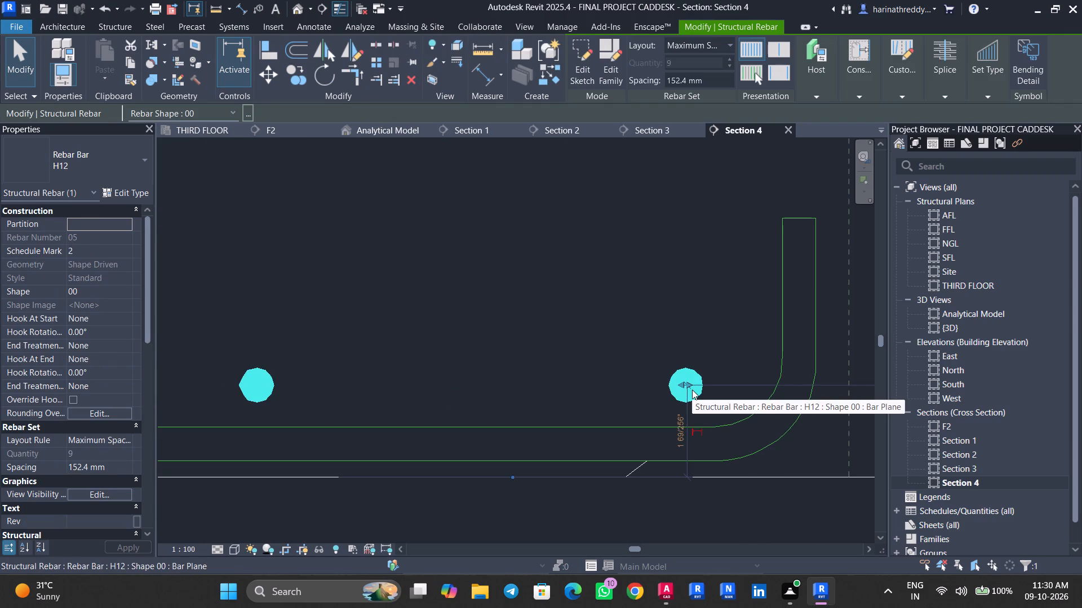
{"action": "key", "text": "Down"}
{"action": "key", "text": "Down"}
{"action": "key", "text": "Down"}
{"action": "key", "text": "Down"}
{"action": "key", "text": "Down"}
{"action": "key", "text": "Down"}
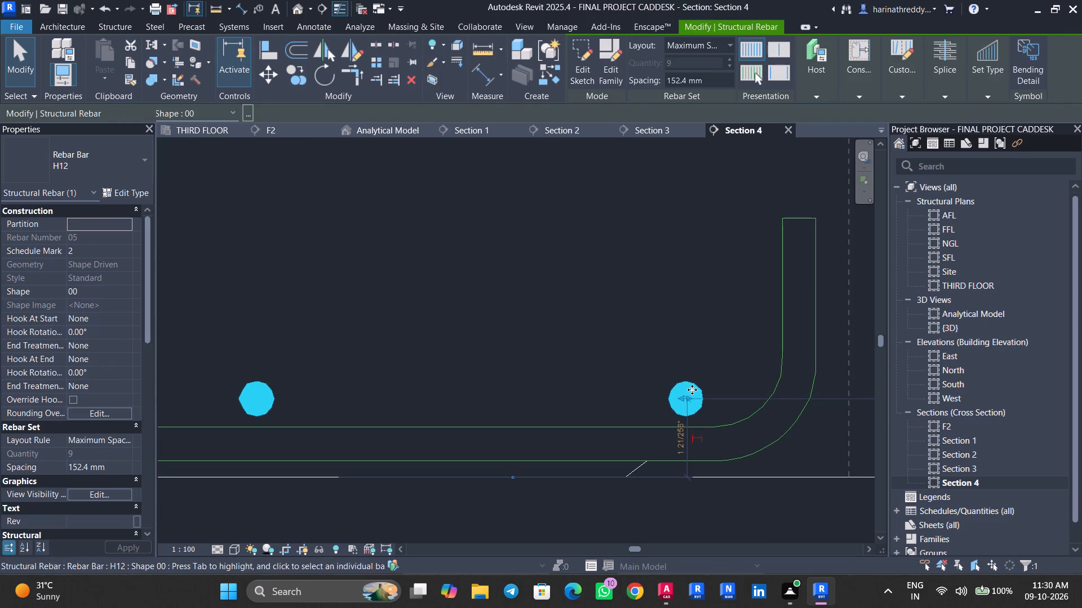
{"action": "key", "text": "Down"}
{"action": "key", "text": "Down"}
{"action": "key", "text": "Down"}
{"action": "key", "text": "Down"}
{"action": "key", "text": "Escape"}
{"action": "key", "text": "Escape"}
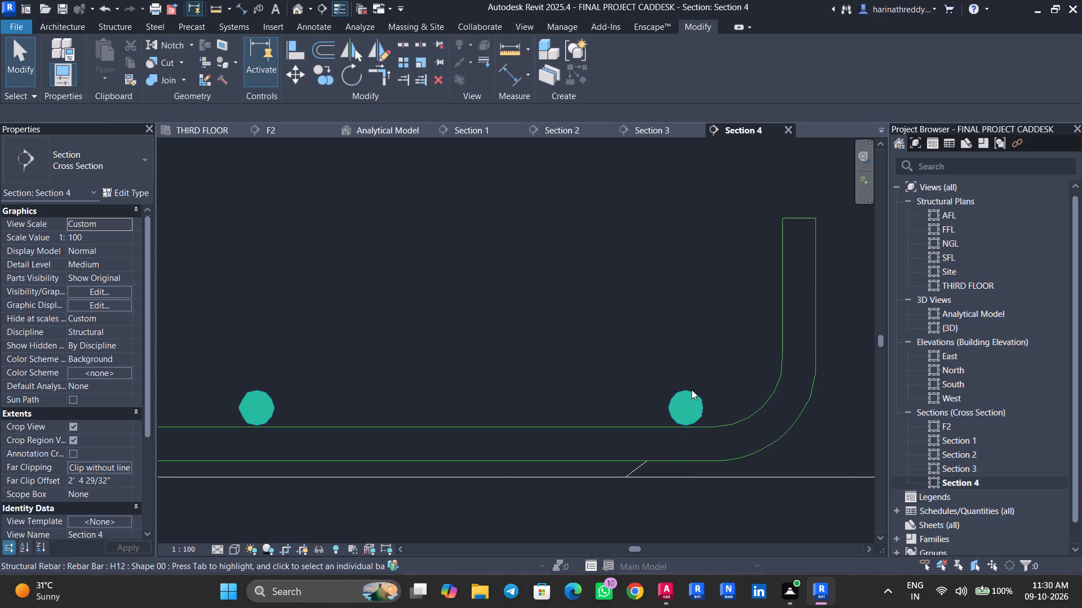
Stretch the lower straight-bar row outward so its end bar sits at the bend of the U-bar's leg C.
{"action": "scroll", "coordinate": [694, 407], "scroll_direction": "up", "scroll_amount": 1}
{"action": "scroll", "coordinate": [694, 407], "scroll_direction": "down", "scroll_amount": 1}
{"action": "scroll", "coordinate": [694, 407], "scroll_direction": "up", "scroll_amount": 5}
{"action": "left_click", "coordinate": [686, 413]}
{"action": "scroll", "coordinate": [703, 411], "scroll_direction": "up", "scroll_amount": 4}
{"action": "scroll", "coordinate": [688, 403], "scroll_direction": "down", "scroll_amount": 3}
{"action": "scroll", "coordinate": [688, 403], "scroll_direction": "up", "scroll_amount": 1}
{"action": "scroll", "coordinate": [688, 403], "scroll_direction": "down", "scroll_amount": 1}
{"action": "middle_click_drag", "start_coordinate": [659, 409], "coordinate": [601, 418]}
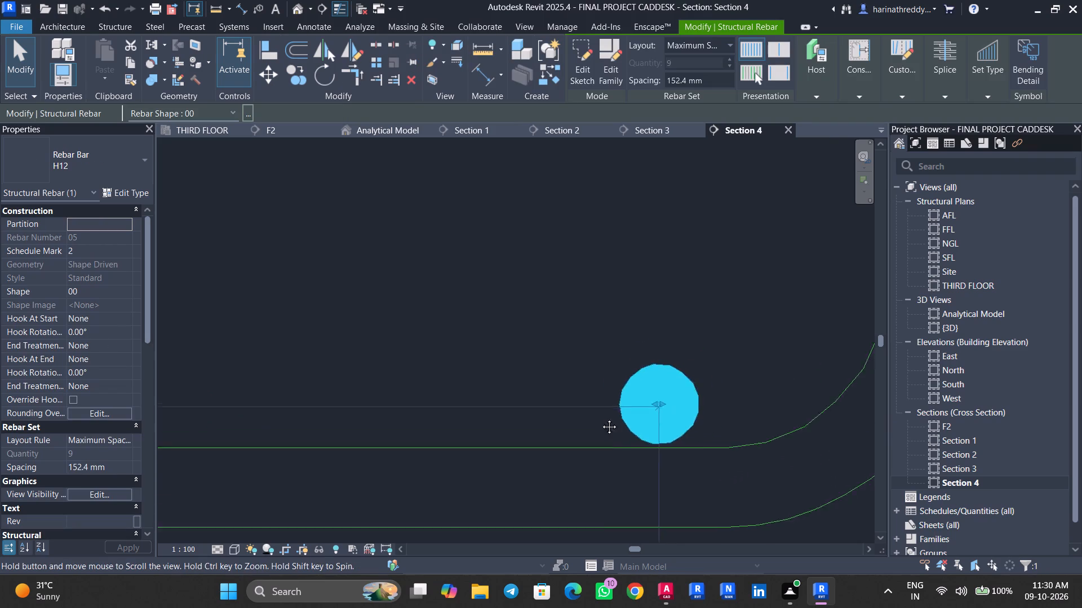
{"action": "middle_click_drag", "start_coordinate": [601, 418], "coordinate": [515, 430]}
{"action": "left_click_drag", "start_coordinate": [535, 423], "coordinate": [627, 418]}
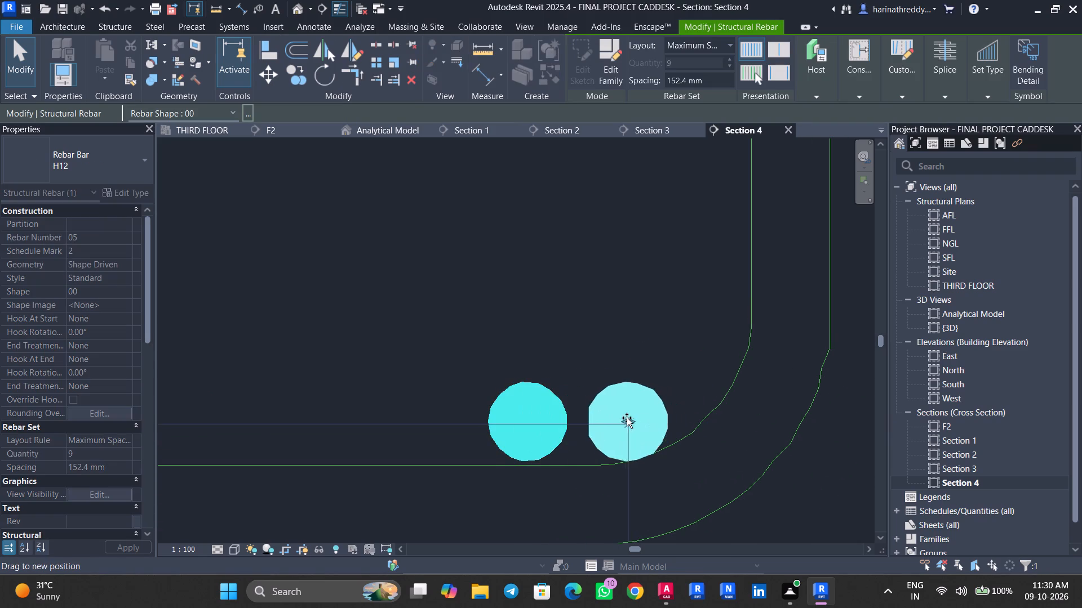
{"action": "left_click_drag", "start_coordinate": [627, 418], "coordinate": [622, 418]}
{"action": "key", "text": "Escape"}
Stretch the other end of the lower straight-bar row outward to the bend of the U-bar's leg A.
{"action": "scroll", "coordinate": [622, 418], "scroll_direction": "down", "scroll_amount": 5}
{"action": "scroll", "coordinate": [624, 418], "scroll_direction": "up", "scroll_amount": 1}
{"action": "scroll", "coordinate": [624, 418], "scroll_direction": "down", "scroll_amount": 1}
{"action": "scroll", "coordinate": [624, 418], "scroll_direction": "up", "scroll_amount": 1}
{"action": "scroll", "coordinate": [624, 418], "scroll_direction": "down", "scroll_amount": 10}
{"action": "middle_click_drag", "start_coordinate": [494, 444], "coordinate": [770, 442]}
{"action": "scroll", "coordinate": [458, 433], "scroll_direction": "down", "scroll_amount": 1}
{"action": "middle_click_drag", "start_coordinate": [464, 439], "coordinate": [714, 444]}
{"action": "middle_click_drag", "start_coordinate": [464, 450], "coordinate": [672, 450]}
{"action": "middle_click_drag", "start_coordinate": [336, 458], "coordinate": [494, 459]}
{"action": "scroll", "coordinate": [440, 425], "scroll_direction": "up", "scroll_amount": 1}
{"action": "scroll", "coordinate": [441, 424], "scroll_direction": "down", "scroll_amount": 1}
{"action": "scroll", "coordinate": [441, 424], "scroll_direction": "up", "scroll_amount": 6}
{"action": "scroll", "coordinate": [442, 424], "scroll_direction": "down", "scroll_amount": 1}
{"action": "scroll", "coordinate": [442, 424], "scroll_direction": "up", "scroll_amount": 5}
{"action": "left_click", "coordinate": [474, 436]}
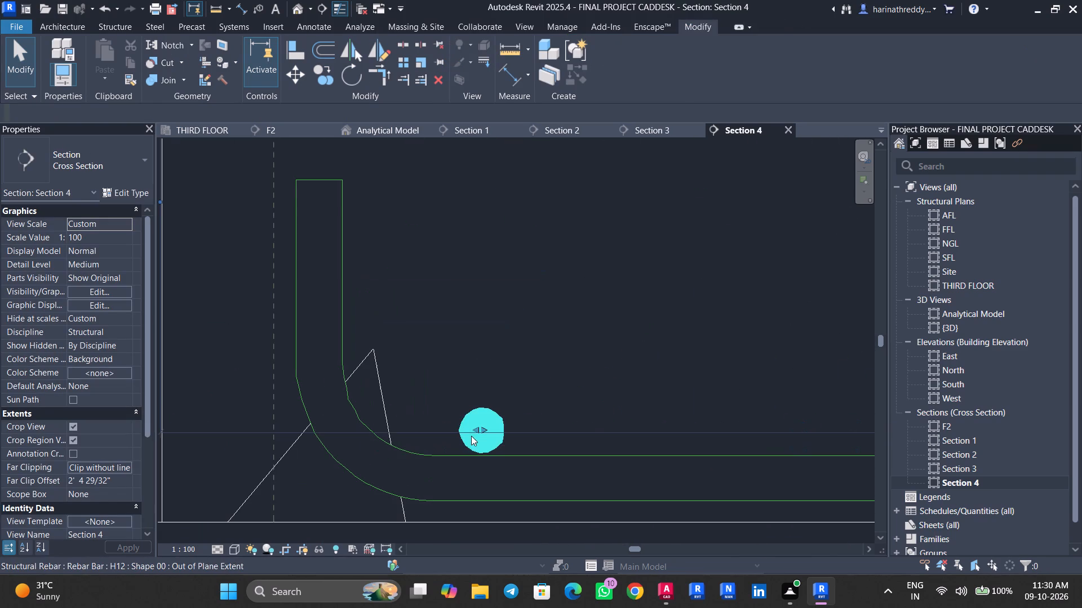
{"action": "left_click_drag", "start_coordinate": [475, 428], "coordinate": [408, 428]}
{"action": "key", "text": "Escape"}
{"action": "key", "text": "Escape"}
Set the bottom U-shaped bar set to show unobscured in the {3D} view.
{"action": "scroll", "coordinate": [429, 409], "scroll_direction": "down", "scroll_amount": 4}
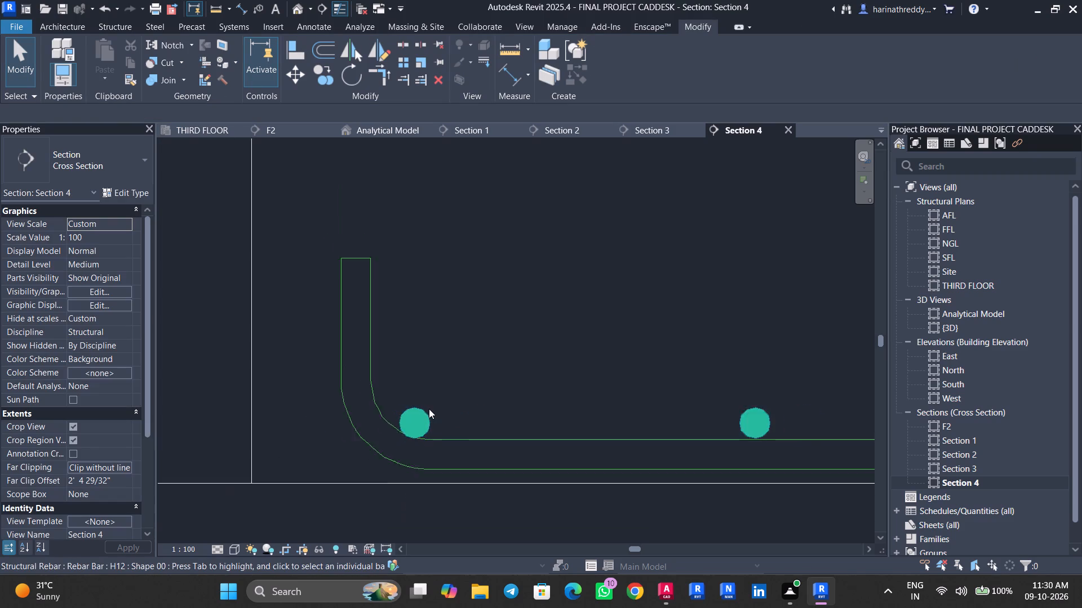
{"action": "scroll", "coordinate": [429, 409], "scroll_direction": "down", "scroll_amount": 6}
{"action": "left_click", "coordinate": [410, 395]}
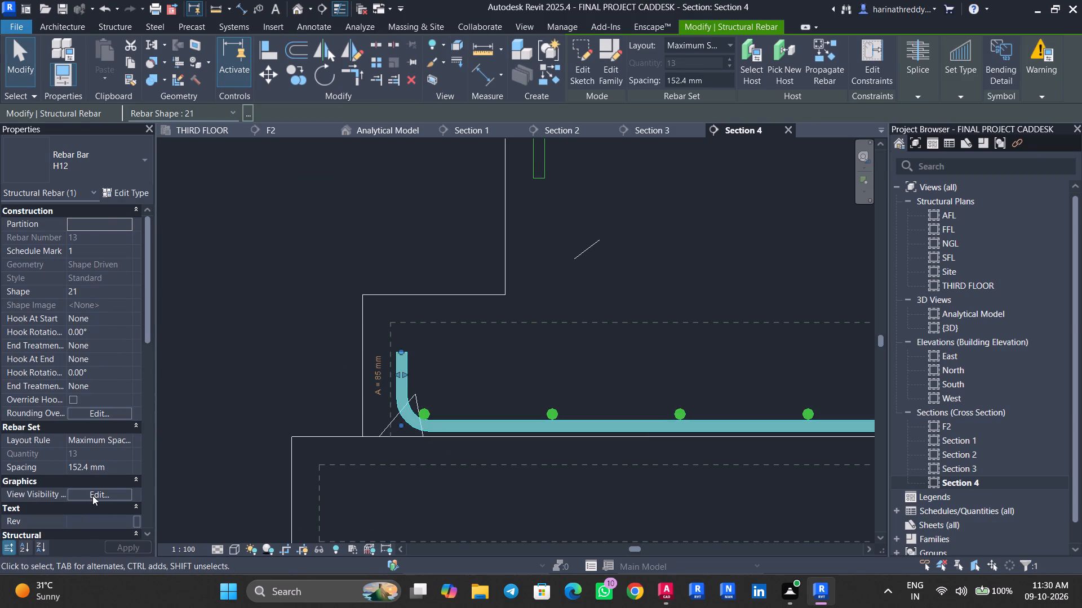
{"action": "left_click", "coordinate": [92, 495]}
{"action": "left_click", "coordinate": [647, 264]}
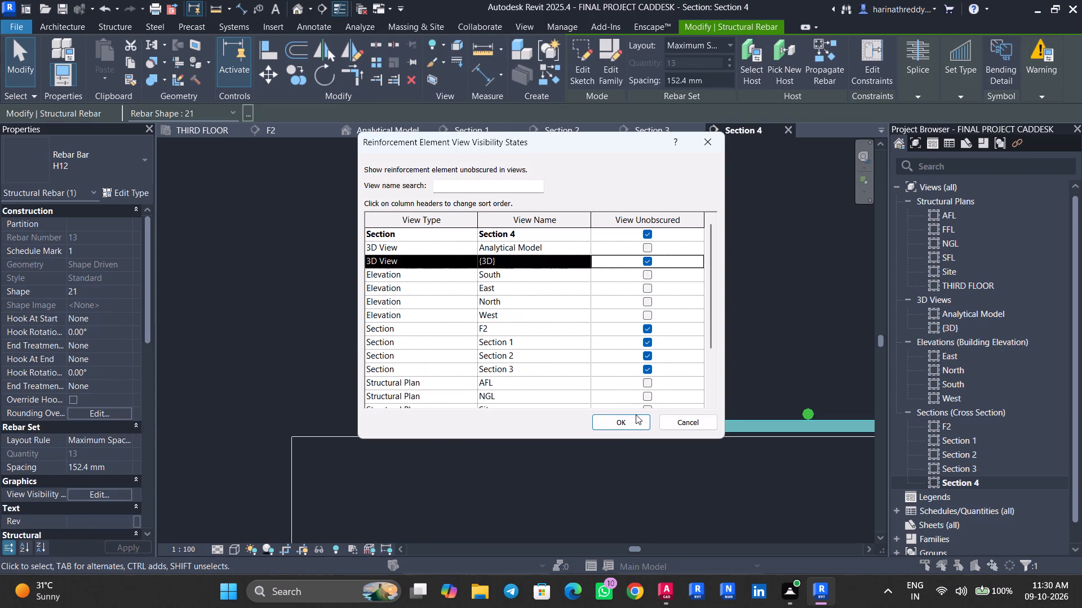
{"action": "left_click", "coordinate": [625, 423]}
{"action": "key", "text": "Escape"}
{"action": "key", "text": "Escape"}
{"action": "key", "text": "Escape"}
{"action": "key", "text": "Escape"}
{"action": "key", "text": "Escape"}
Examine the reinforcement of all the footings in the {3D} view from several angles.
{"action": "left_click", "coordinate": [297, 6]}
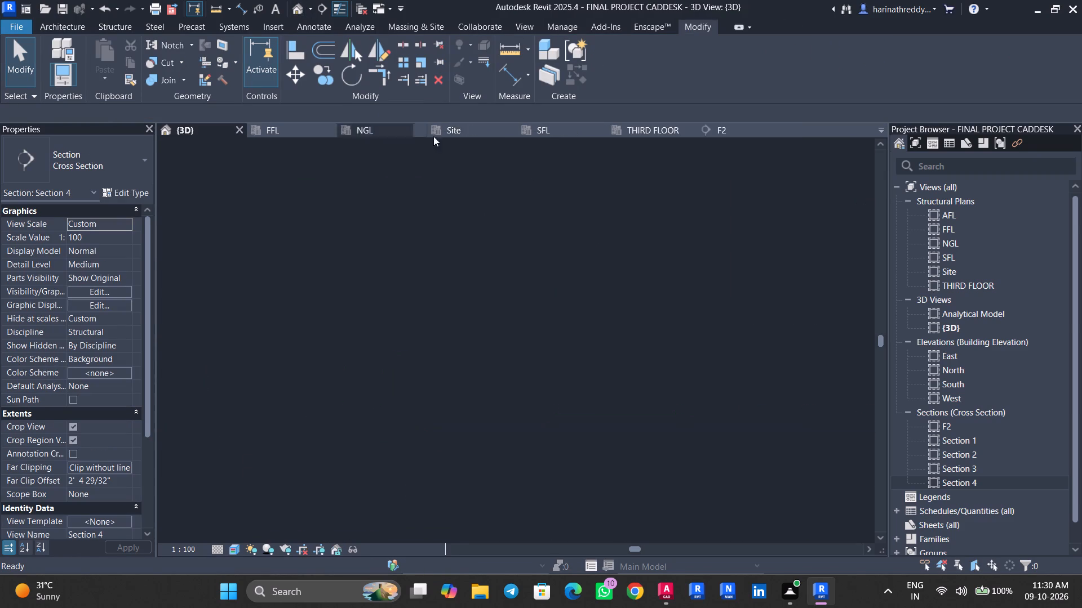
{"action": "scroll", "coordinate": [733, 348], "scroll_direction": "down", "scroll_amount": 20}
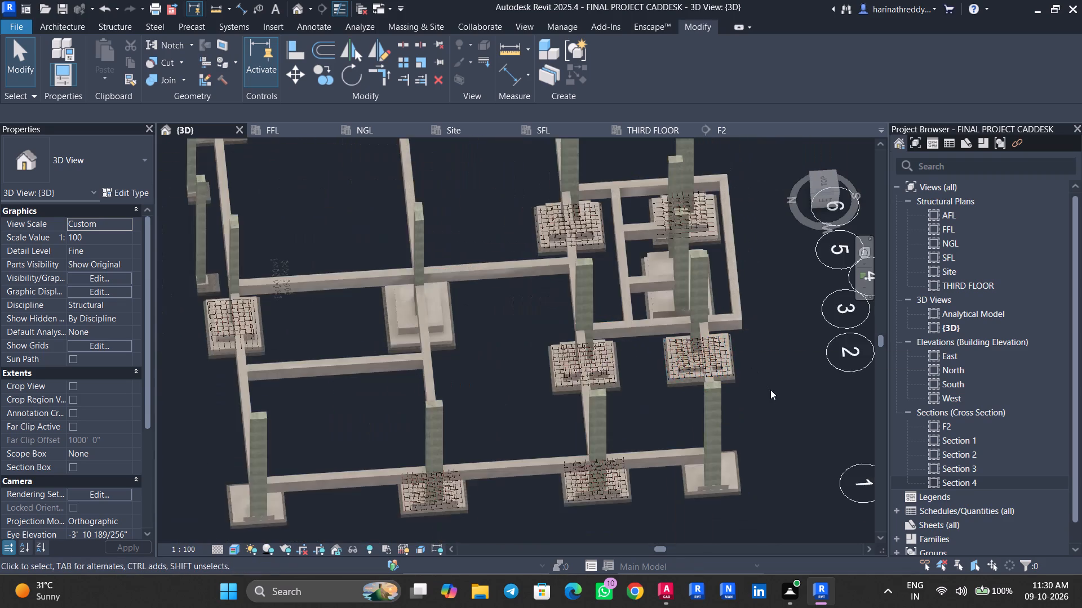
{"action": "middle_click_drag", "start_coordinate": [778, 390], "coordinate": [645, 324], "text": "shift"}
{"action": "scroll", "coordinate": [881, 326], "scroll_direction": "up", "scroll_amount": 8}
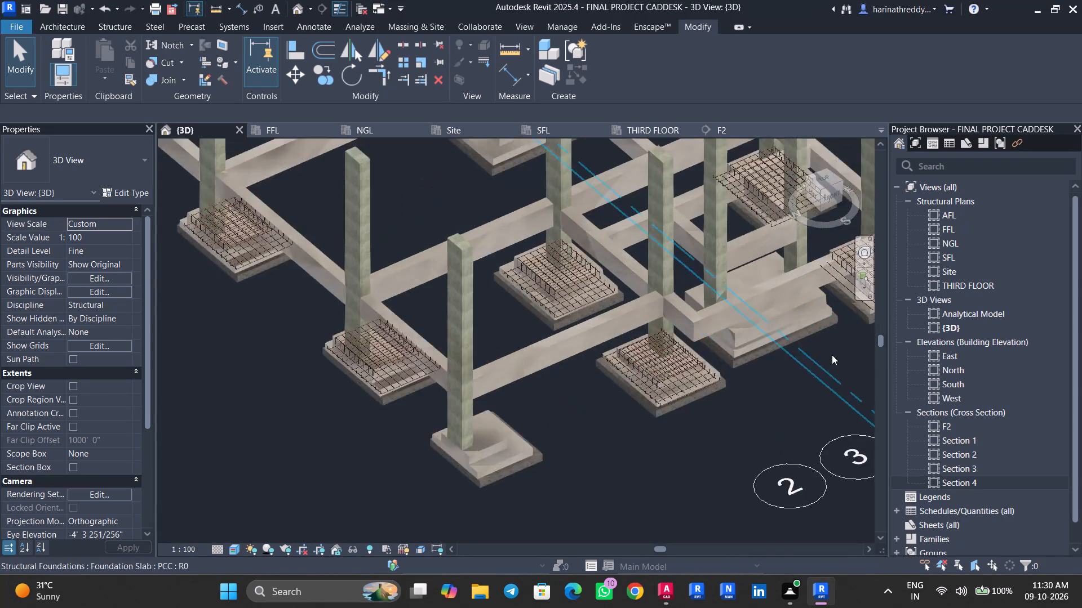
{"action": "scroll", "coordinate": [832, 355], "scroll_direction": "up", "scroll_amount": 4}
{"action": "middle_click_drag", "start_coordinate": [823, 352], "coordinate": [619, 485]}
{"action": "middle_click_drag", "start_coordinate": [757, 456], "coordinate": [756, 372], "text": "shift"}
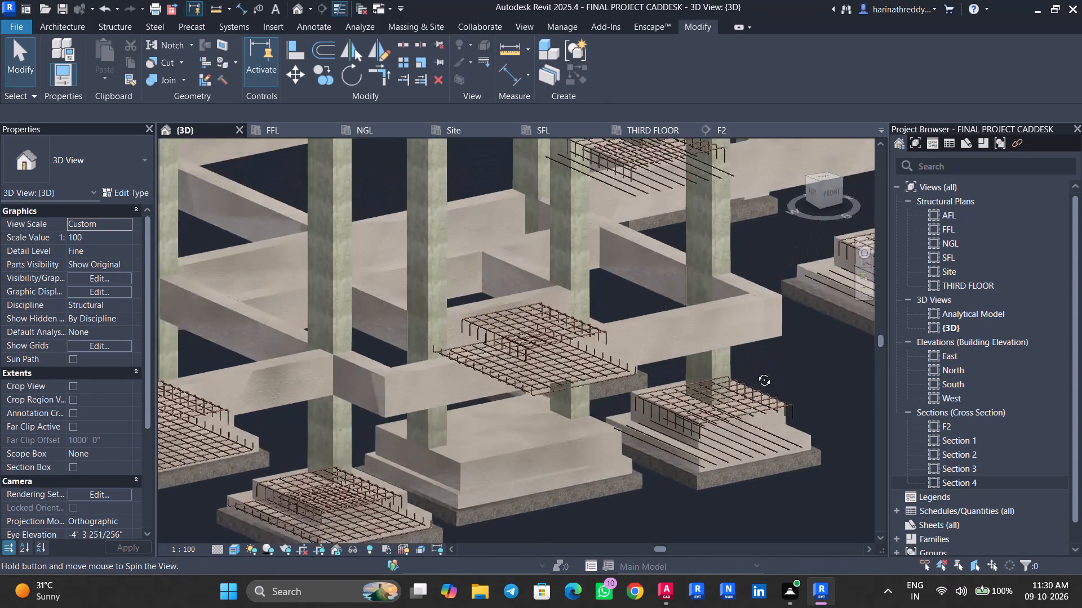
{"action": "middle_click_drag", "start_coordinate": [756, 372], "coordinate": [628, 404], "text": "shift"}
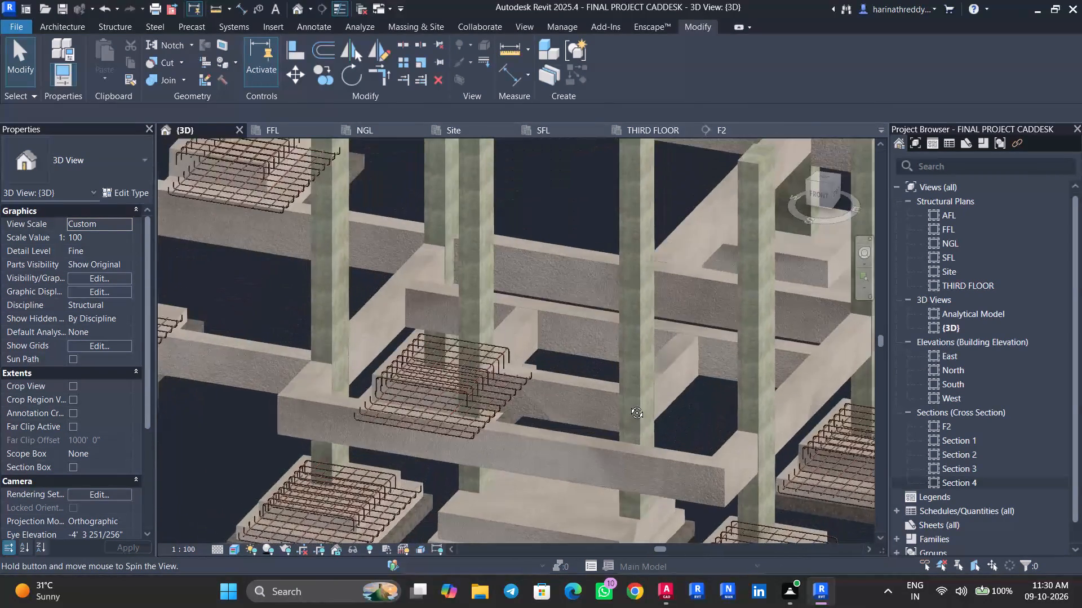
{"action": "middle_click_drag", "start_coordinate": [628, 404], "coordinate": [737, 370], "text": "shift"}
{"action": "scroll", "coordinate": [739, 369], "scroll_direction": "down", "scroll_amount": 4}
{"action": "scroll", "coordinate": [739, 369], "scroll_direction": "up", "scroll_amount": 1}
{"action": "scroll", "coordinate": [739, 369], "scroll_direction": "down", "scroll_amount": 4}
{"action": "middle_click_drag", "start_coordinate": [728, 463], "coordinate": [804, 412], "text": "shift"}
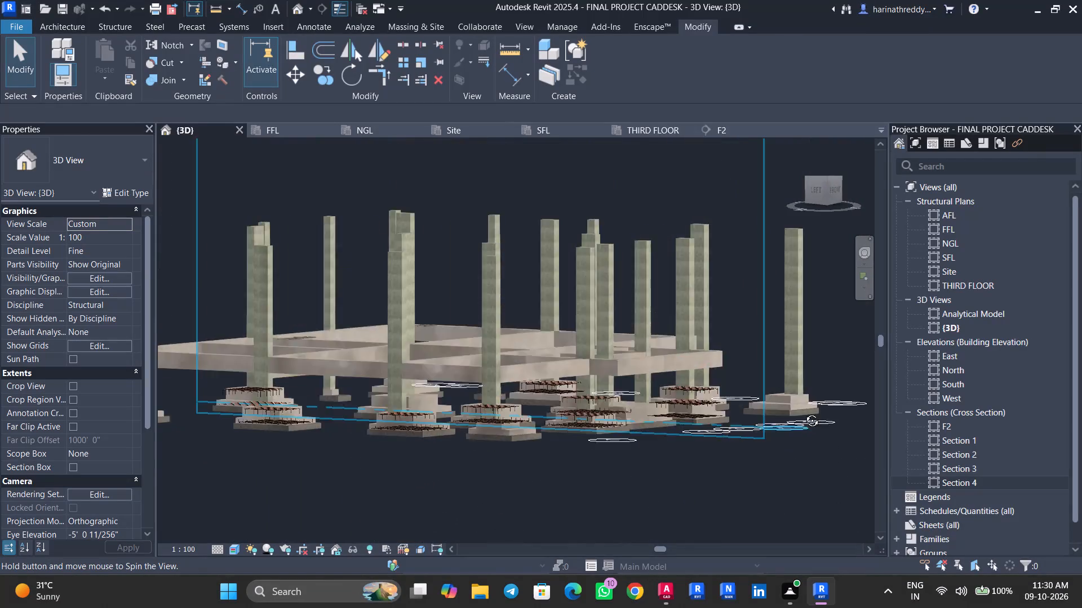
{"action": "middle_click_drag", "start_coordinate": [804, 412], "coordinate": [701, 504], "text": "shift"}
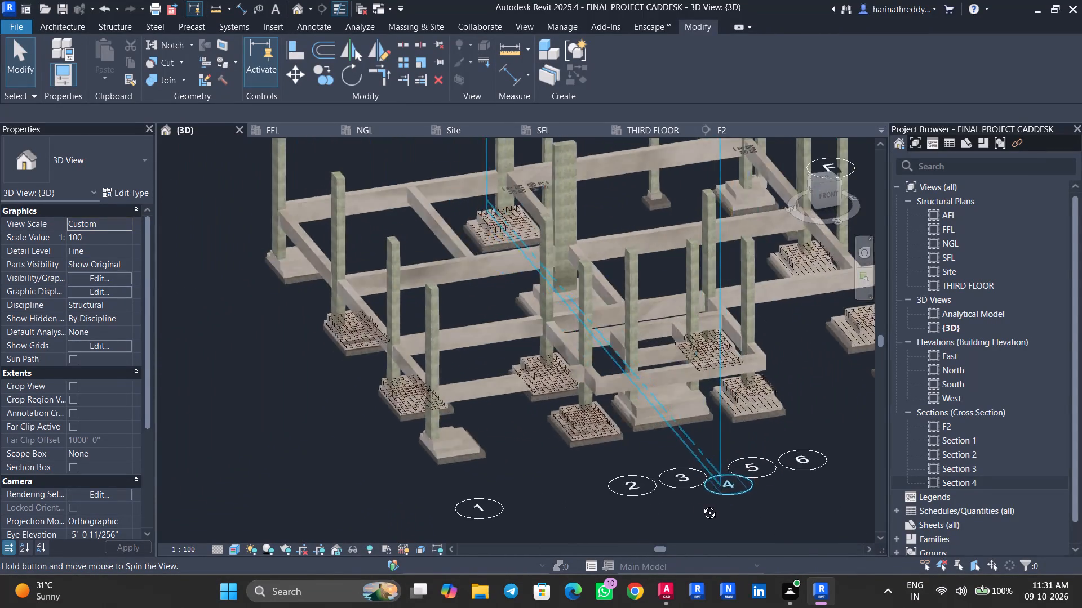
{"action": "middle_click_drag", "start_coordinate": [701, 504], "coordinate": [690, 511], "text": "shift"}
{"action": "middle_click_drag", "start_coordinate": [800, 415], "coordinate": [544, 464]}
{"action": "scroll", "coordinate": [613, 461], "scroll_direction": "up", "scroll_amount": 5}
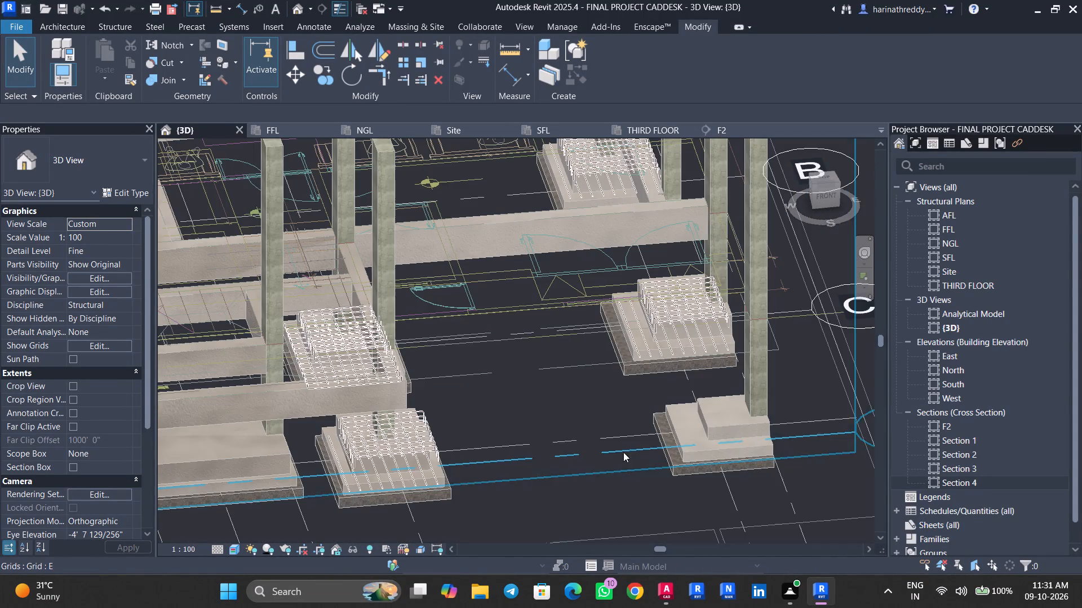
Examine the footings and their reinforcement along grids B, C, D and E in the AFL structural plan.
{"action": "left_click", "coordinate": [281, 131]}
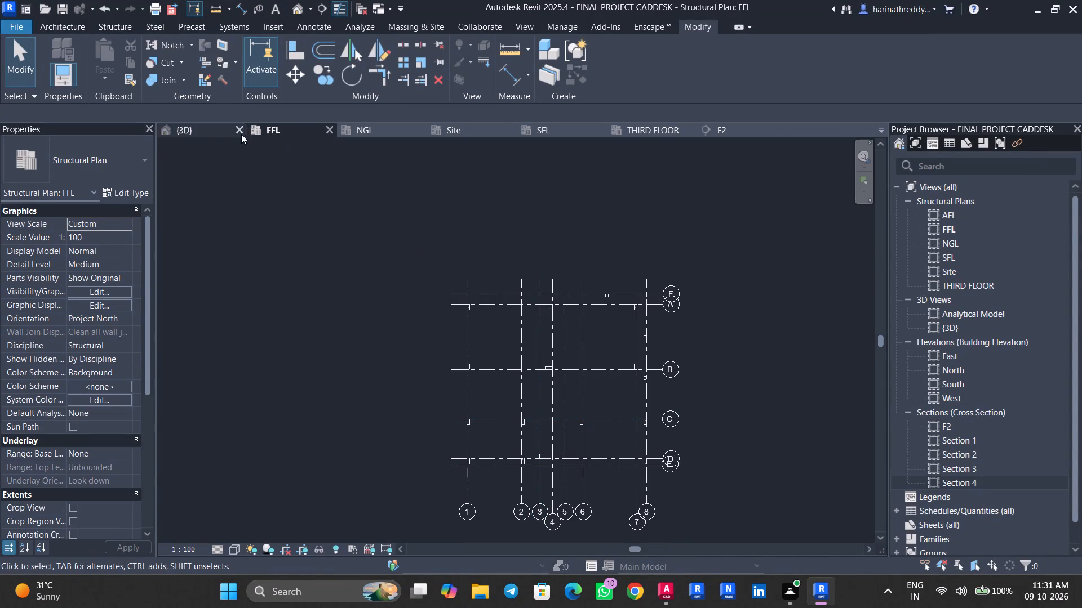
{"action": "double_click", "coordinate": [951, 217]}
{"action": "scroll", "coordinate": [706, 419], "scroll_direction": "down", "scroll_amount": 4}
{"action": "middle_click_drag", "start_coordinate": [757, 446], "coordinate": [569, 329]}
{"action": "scroll", "coordinate": [790, 409], "scroll_direction": "up", "scroll_amount": 4}
{"action": "middle_click_drag", "start_coordinate": [782, 402], "coordinate": [583, 416]}
{"action": "scroll", "coordinate": [591, 368], "scroll_direction": "up", "scroll_amount": 3}
{"action": "scroll", "coordinate": [604, 328], "scroll_direction": "down", "scroll_amount": 2}
{"action": "scroll", "coordinate": [604, 328], "scroll_direction": "up", "scroll_amount": 1}
{"action": "scroll", "coordinate": [604, 328], "scroll_direction": "down", "scroll_amount": 7}
{"action": "middle_click_drag", "start_coordinate": [604, 328], "coordinate": [634, 393]}
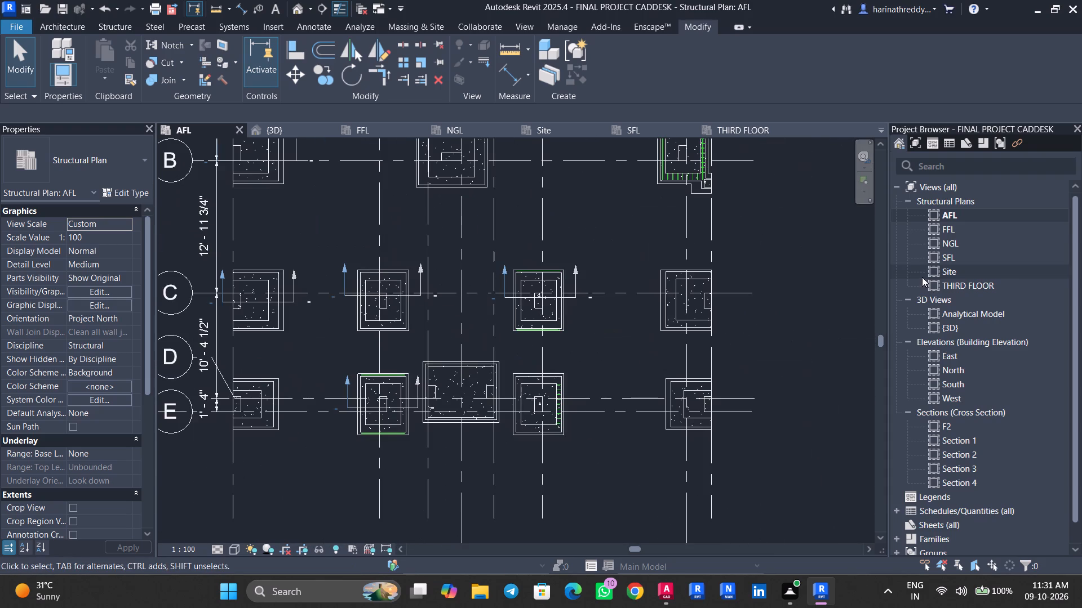
Examine the beam layout around the staircase and the B5 label in the NGL structural plan.
{"action": "left_click", "coordinate": [960, 228]}
{"action": "double_click", "coordinate": [951, 240]}
{"action": "scroll", "coordinate": [733, 390], "scroll_direction": "down", "scroll_amount": 4}
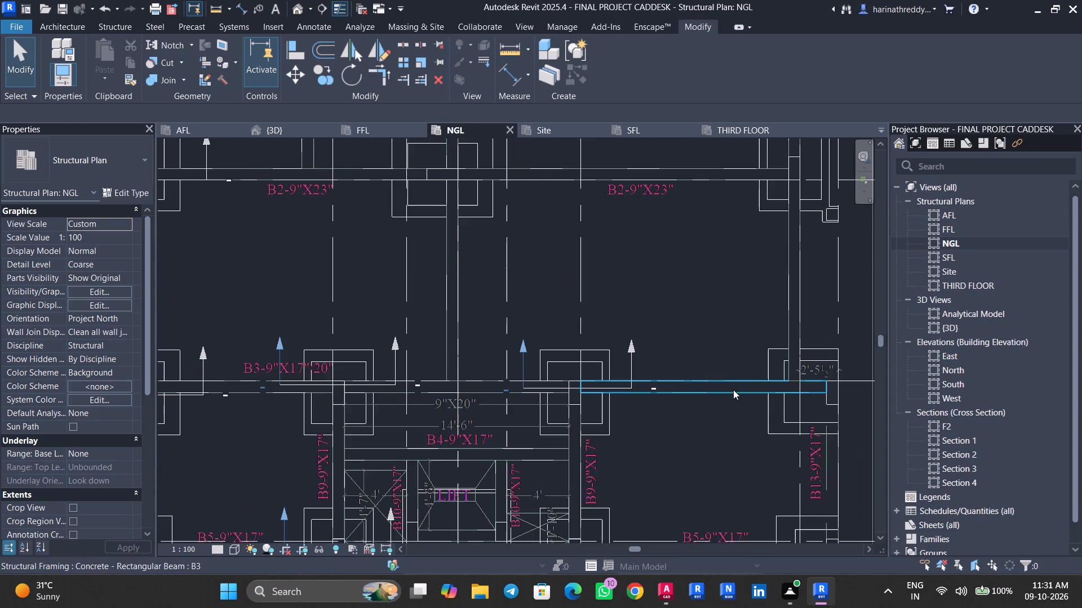
{"action": "middle_click_drag", "start_coordinate": [712, 430], "coordinate": [713, 150]}
{"action": "scroll", "coordinate": [663, 280], "scroll_direction": "up", "scroll_amount": 5}
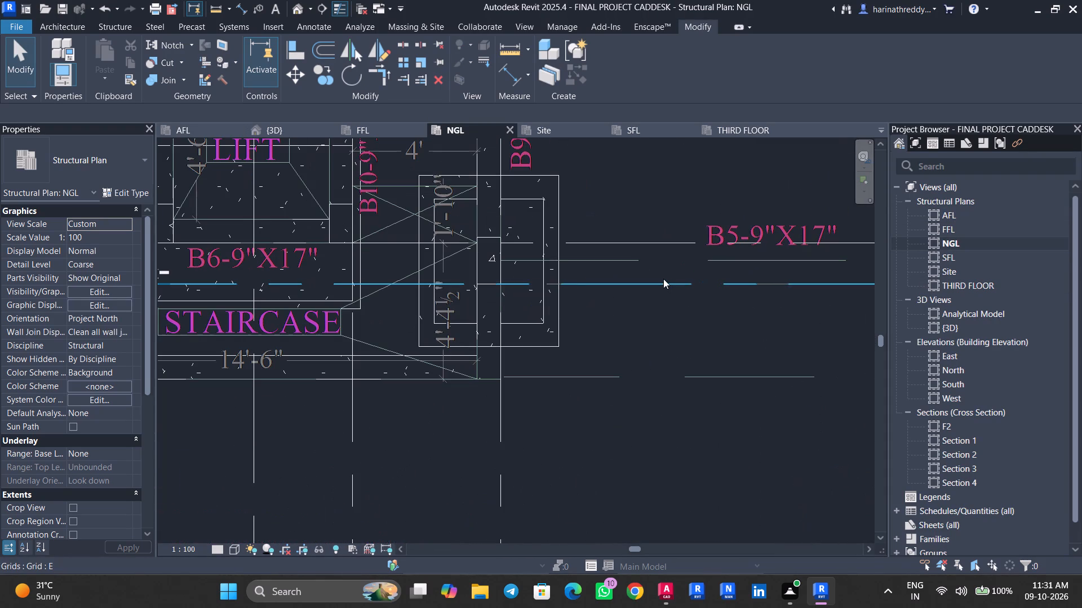
{"action": "scroll", "coordinate": [693, 322], "scroll_direction": "down", "scroll_amount": 4}
{"action": "middle_click_drag", "start_coordinate": [825, 325], "coordinate": [694, 363]}
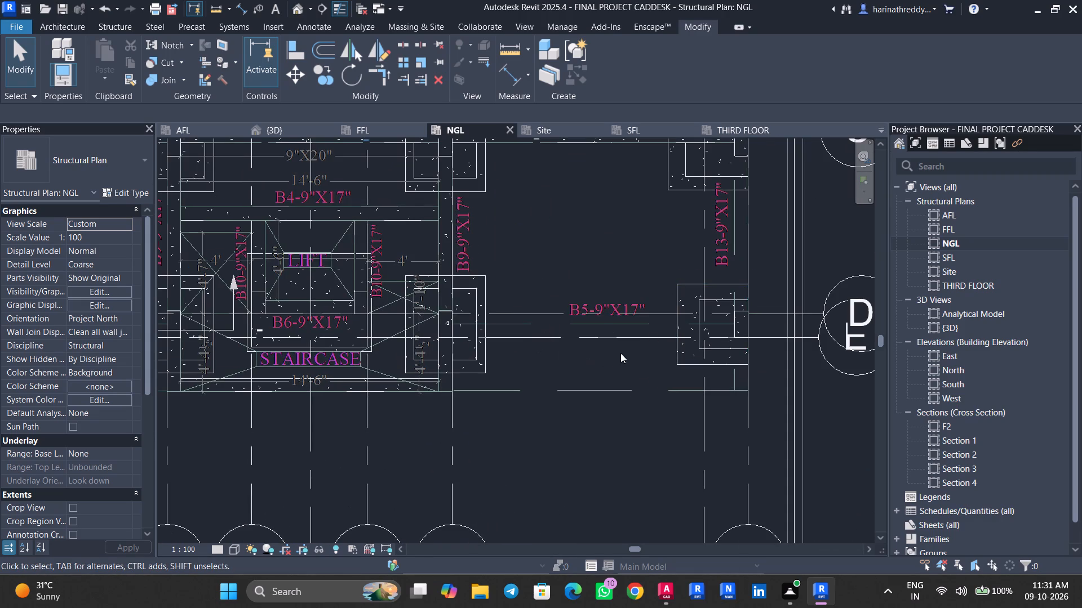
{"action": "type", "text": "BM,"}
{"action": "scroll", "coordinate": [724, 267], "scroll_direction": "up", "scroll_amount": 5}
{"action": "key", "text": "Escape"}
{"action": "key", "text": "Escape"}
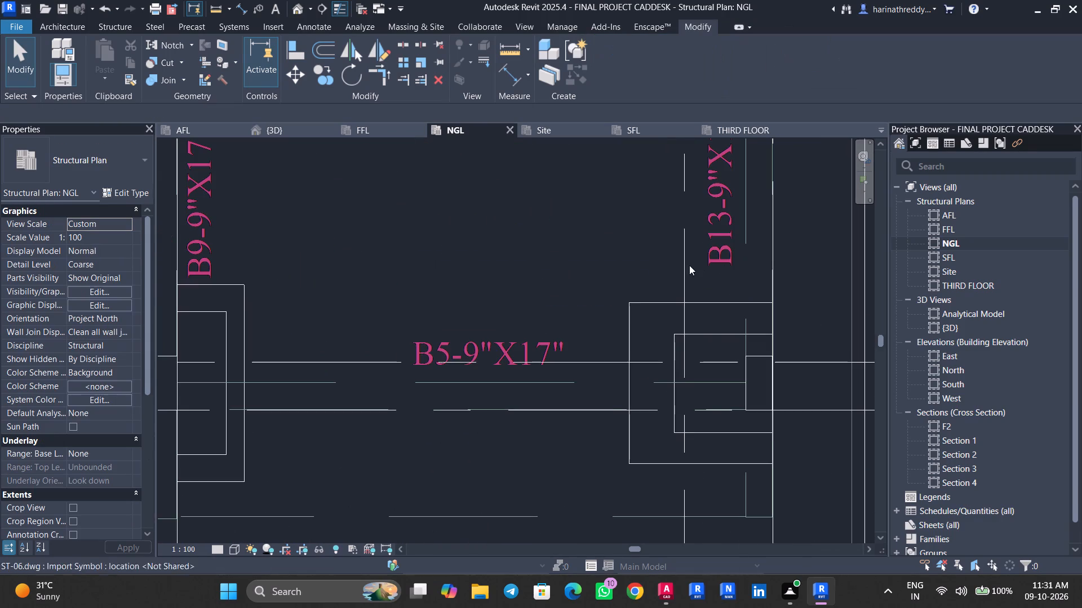
Create a Concrete - Rectangular Beam type named B13 by duplicating B9, keeping its 0' 9" by 1' 5" section.
{"action": "middle_click_drag", "start_coordinate": [679, 272], "coordinate": [608, 411]}
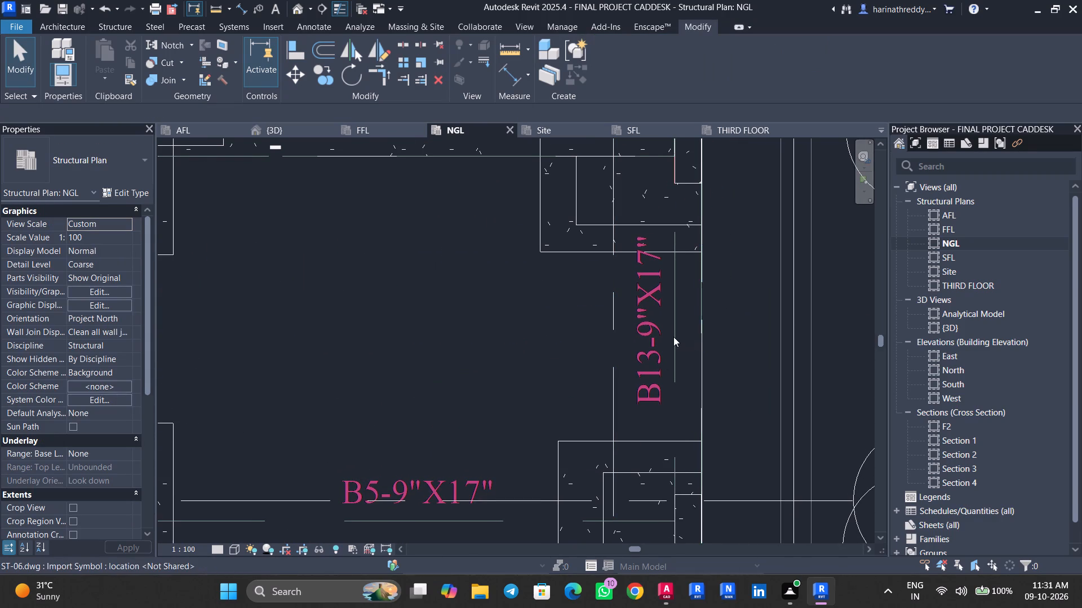
{"action": "scroll", "coordinate": [673, 337], "scroll_direction": "down", "scroll_amount": 4}
{"action": "middle_click_drag", "start_coordinate": [673, 333], "coordinate": [670, 411]}
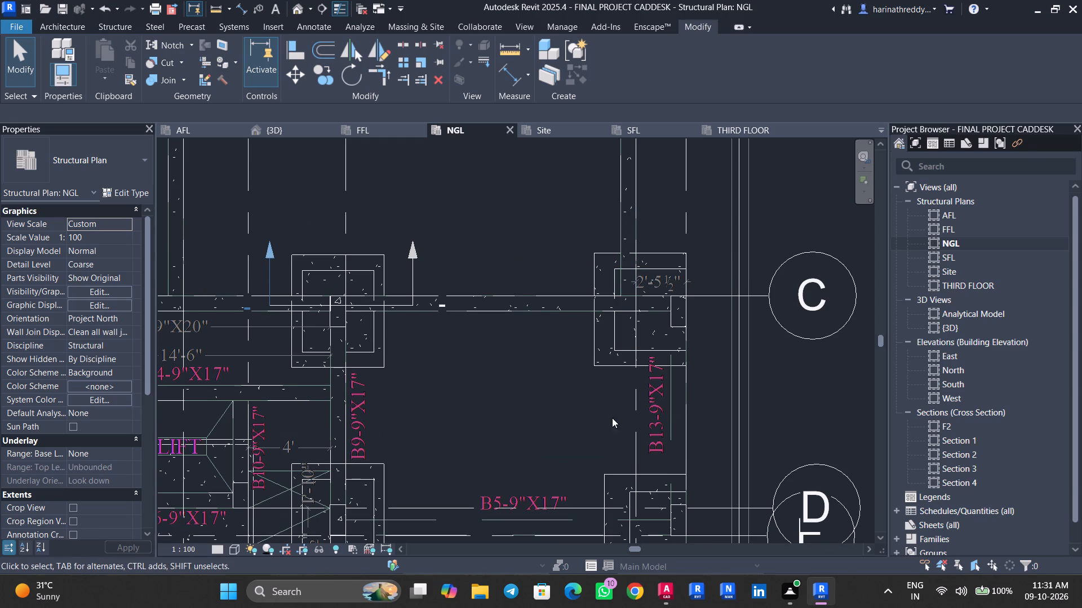
{"action": "scroll", "coordinate": [622, 419], "scroll_direction": "up", "scroll_amount": 3}
{"action": "middle_click_drag", "start_coordinate": [623, 416], "coordinate": [539, 431]}
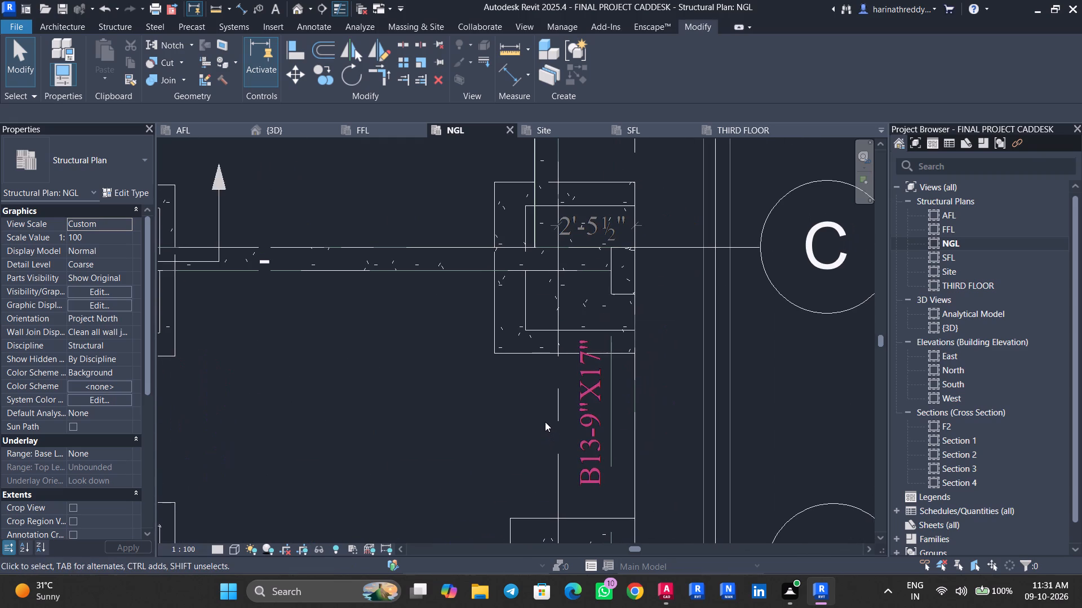
{"action": "type", "text": "BM"}
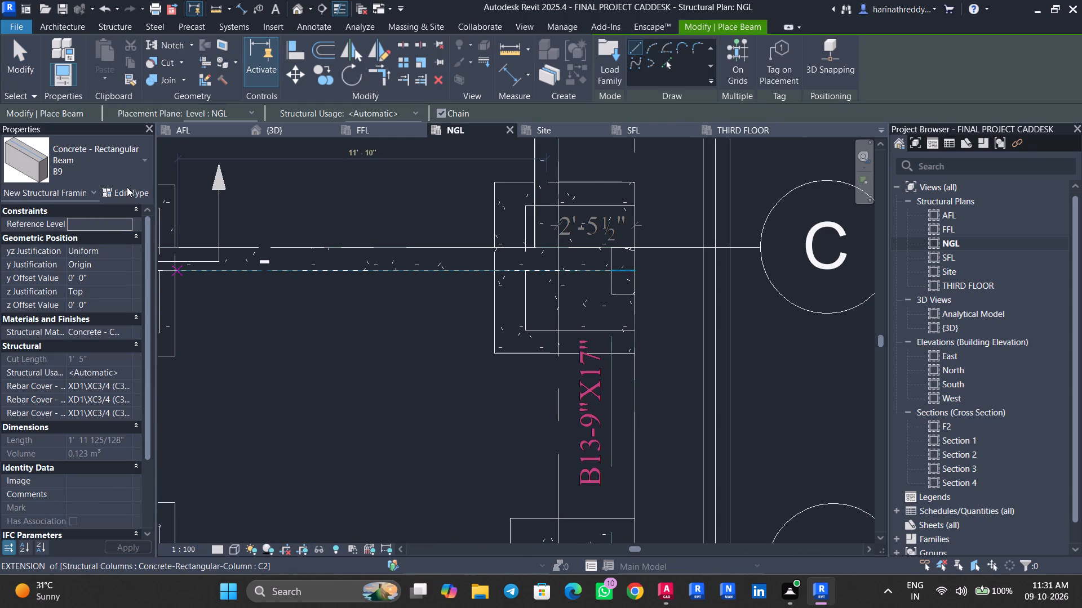
{"action": "left_click", "coordinate": [127, 187]}
{"action": "left_click", "coordinate": [1023, 127]}
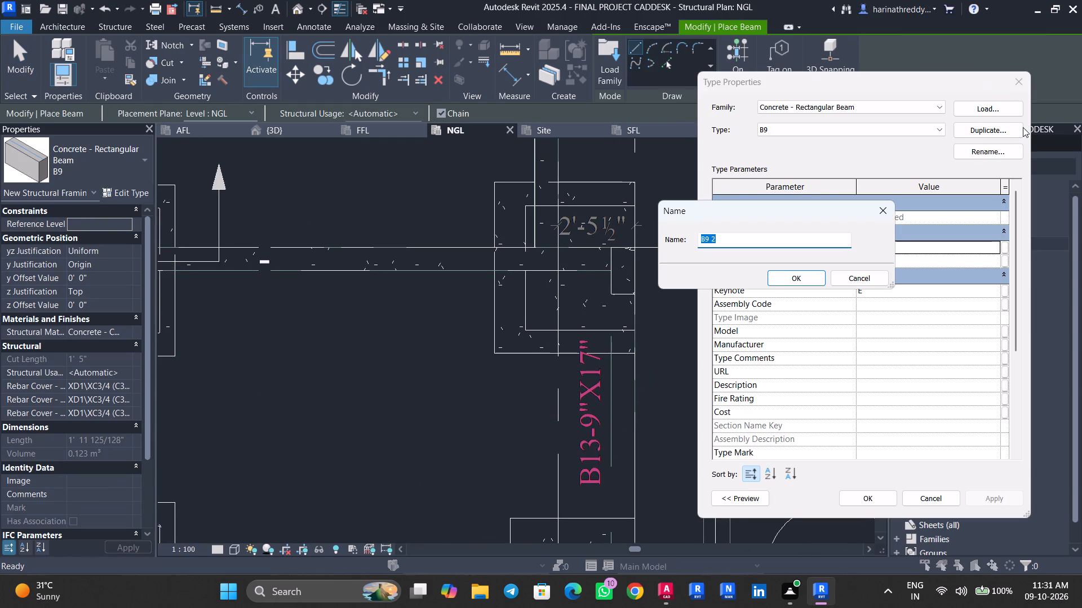
{"action": "key", "text": "b"}
{"action": "type", "text": "13"}
{"action": "key", "text": "Return"}
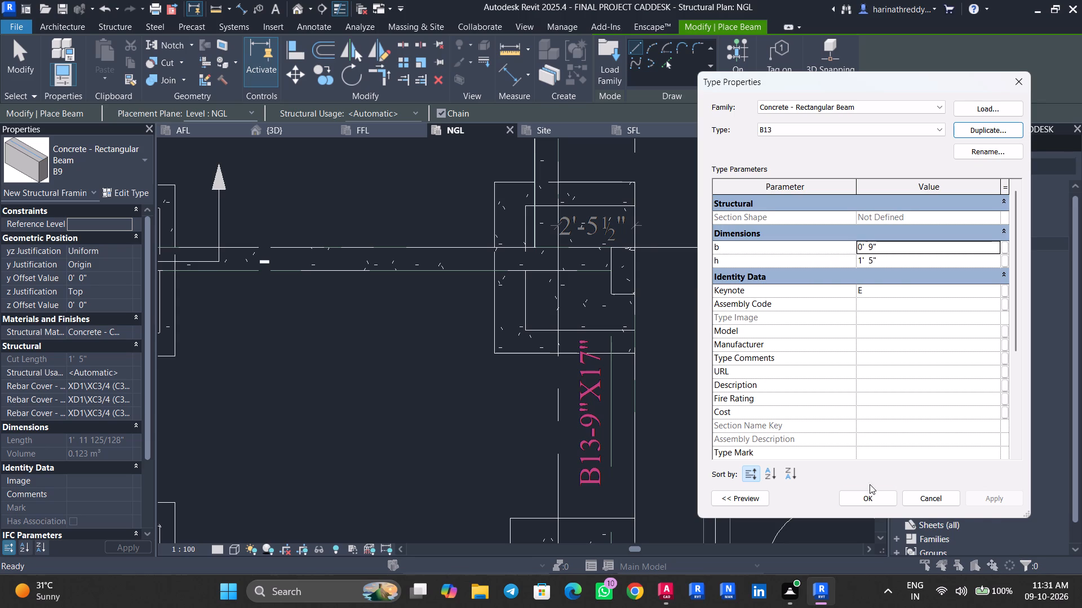
{"action": "left_click", "coordinate": [870, 493]}
Draw a vertical B13 beam about 10' 5" long on NGL, from the outer column at grid C to the outer column at grids D and E.
{"action": "left_click", "coordinate": [625, 272]}
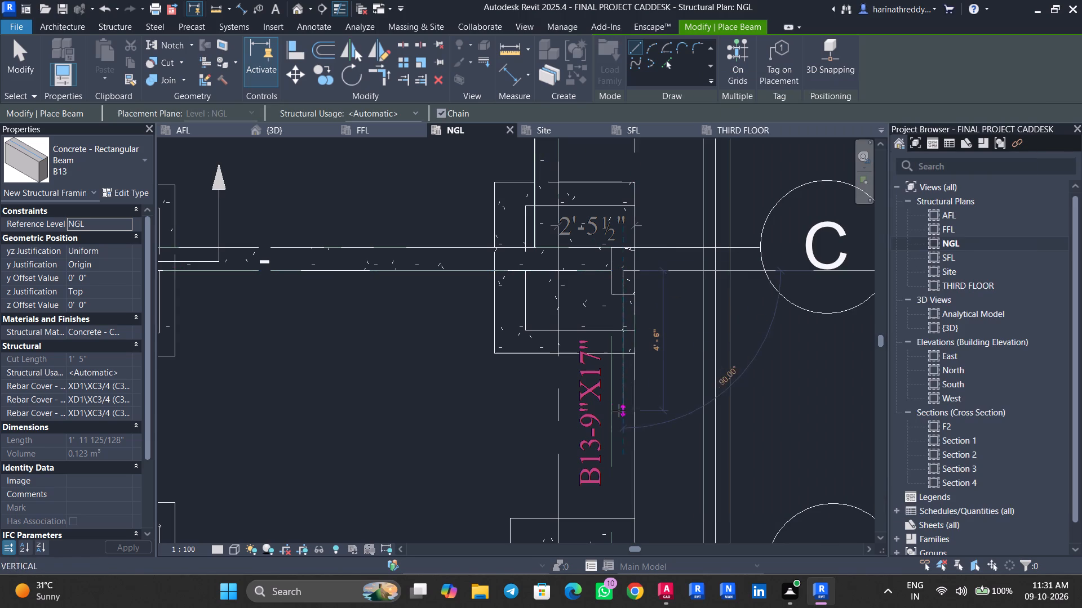
{"action": "middle_click_drag", "start_coordinate": [619, 410], "coordinate": [617, 238]}
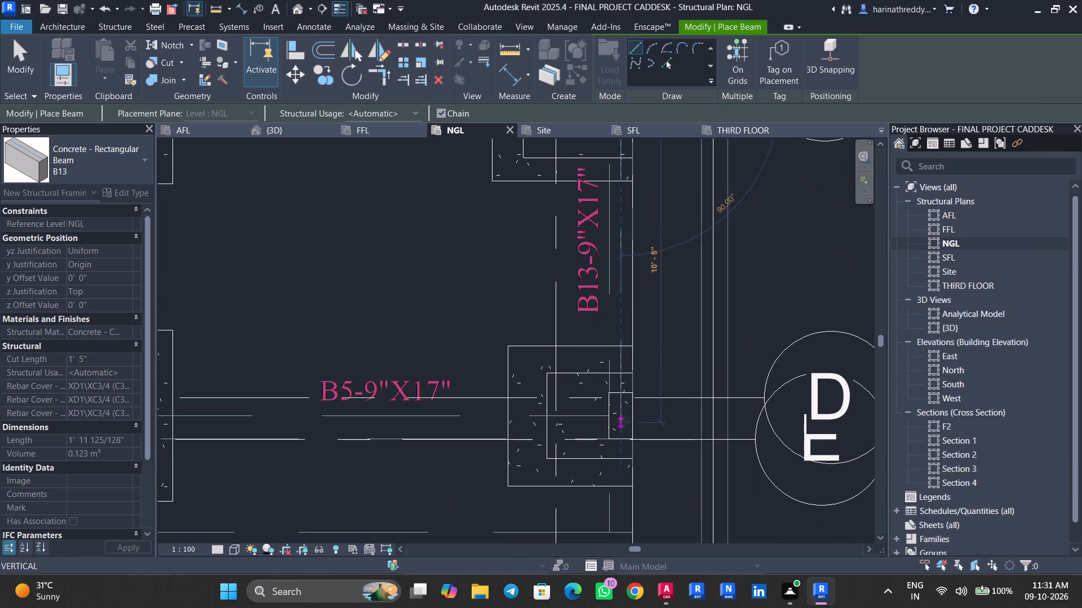
{"action": "scroll", "coordinate": [624, 418], "scroll_direction": "up", "scroll_amount": 5}
{"action": "left_click", "coordinate": [620, 415]}
{"action": "key", "text": "Escape"}
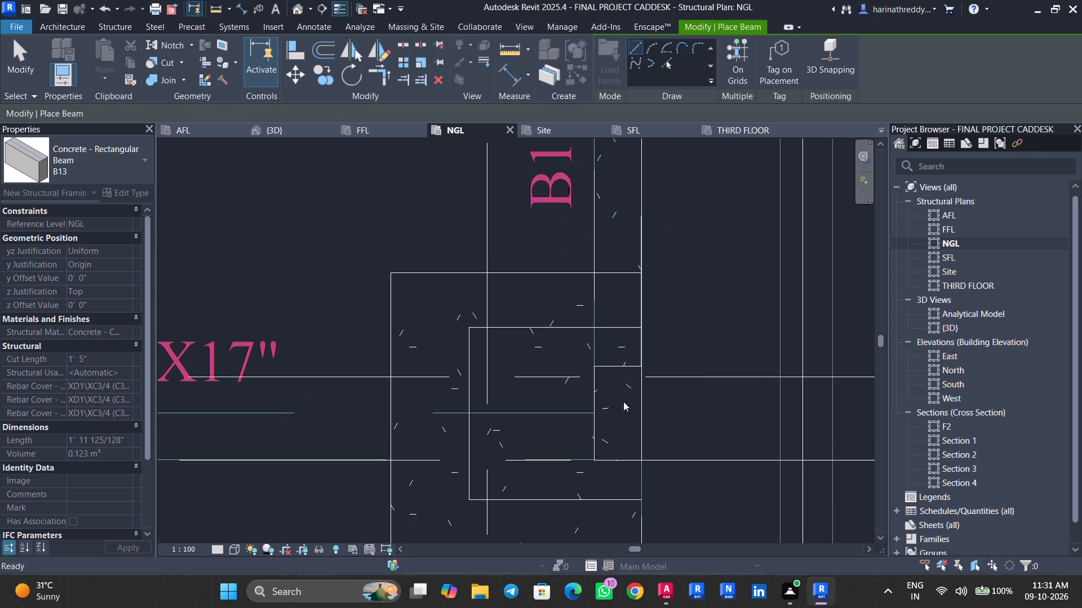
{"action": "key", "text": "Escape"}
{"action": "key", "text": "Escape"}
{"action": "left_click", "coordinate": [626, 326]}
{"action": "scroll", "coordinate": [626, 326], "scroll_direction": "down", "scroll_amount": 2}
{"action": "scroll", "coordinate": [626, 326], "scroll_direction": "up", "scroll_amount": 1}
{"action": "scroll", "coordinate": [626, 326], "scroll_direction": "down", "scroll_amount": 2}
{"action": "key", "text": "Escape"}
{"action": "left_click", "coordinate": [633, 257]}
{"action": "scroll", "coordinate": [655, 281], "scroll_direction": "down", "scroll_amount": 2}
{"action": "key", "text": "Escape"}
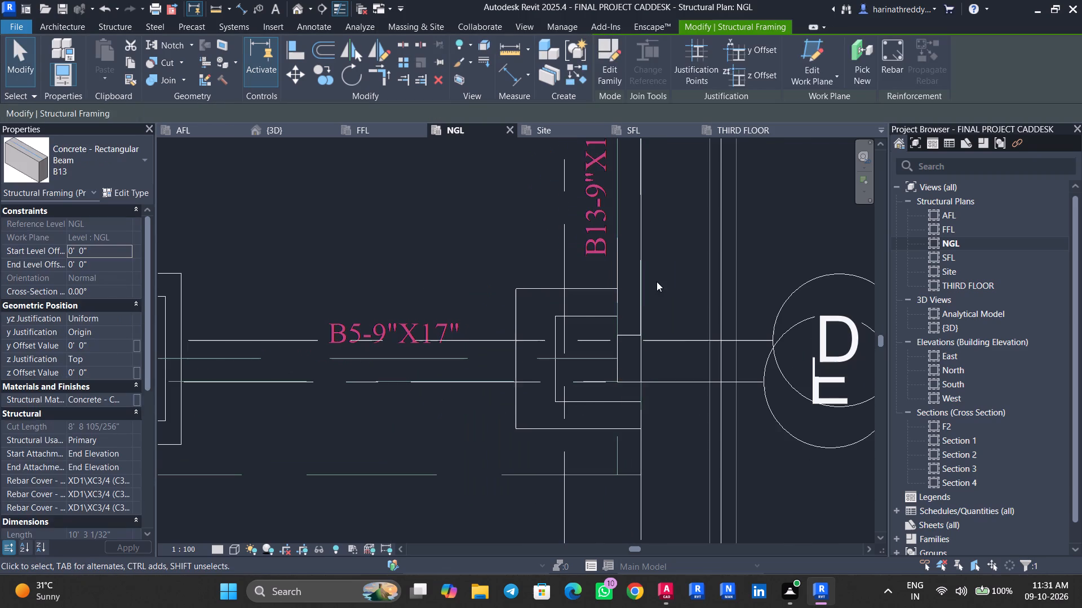
Draw a horizontal B5 beam about 16' 3" long on NGL, from the outer column at grids D and E to the column beside the staircase.
{"action": "type", "text": "BM"}
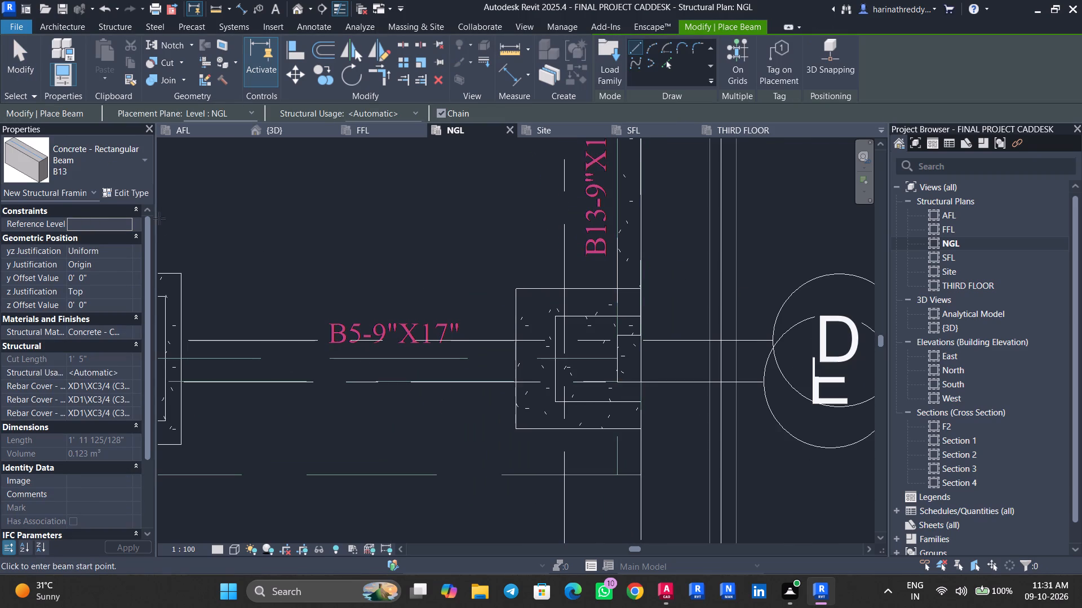
{"action": "left_click", "coordinate": [108, 161]}
{"action": "scroll", "coordinate": [37, 222], "scroll_direction": "up", "scroll_amount": 3}
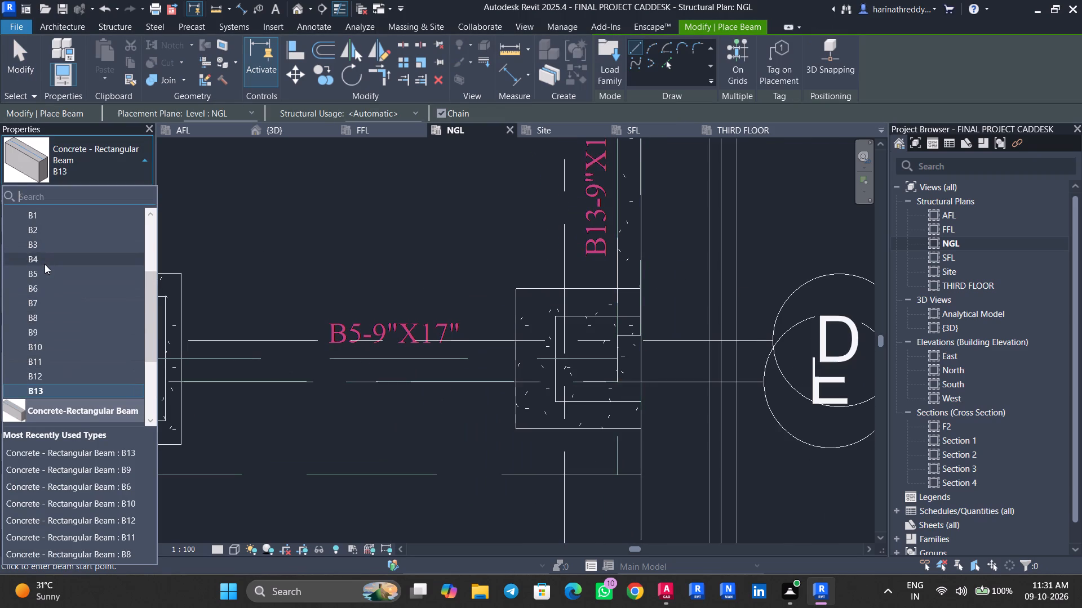
{"action": "left_click", "coordinate": [45, 269]}
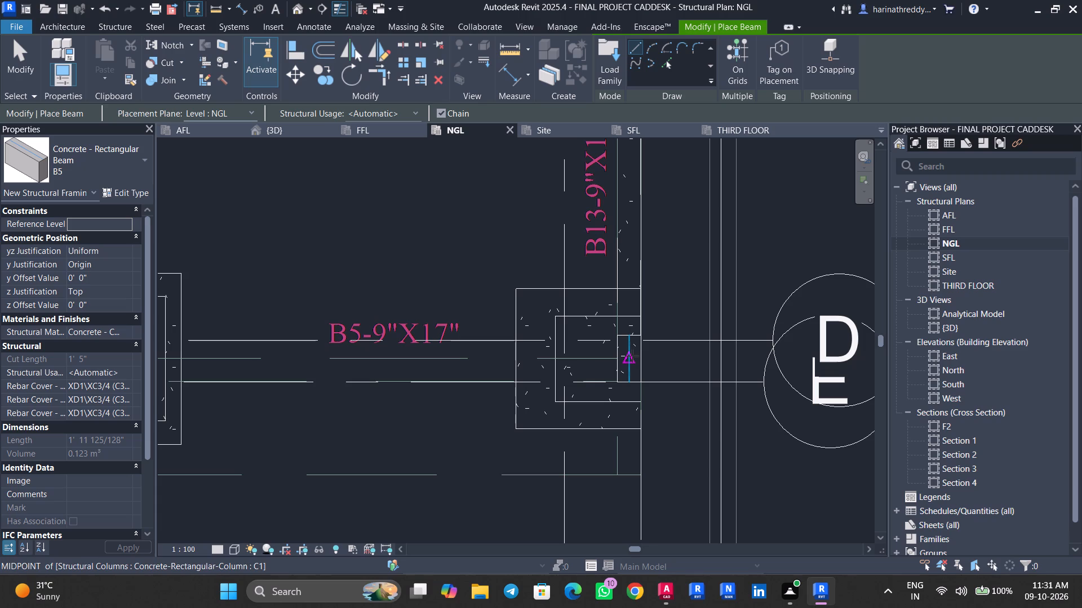
{"action": "left_click", "coordinate": [632, 356]}
{"action": "middle_click_drag", "start_coordinate": [407, 359], "coordinate": [686, 362]}
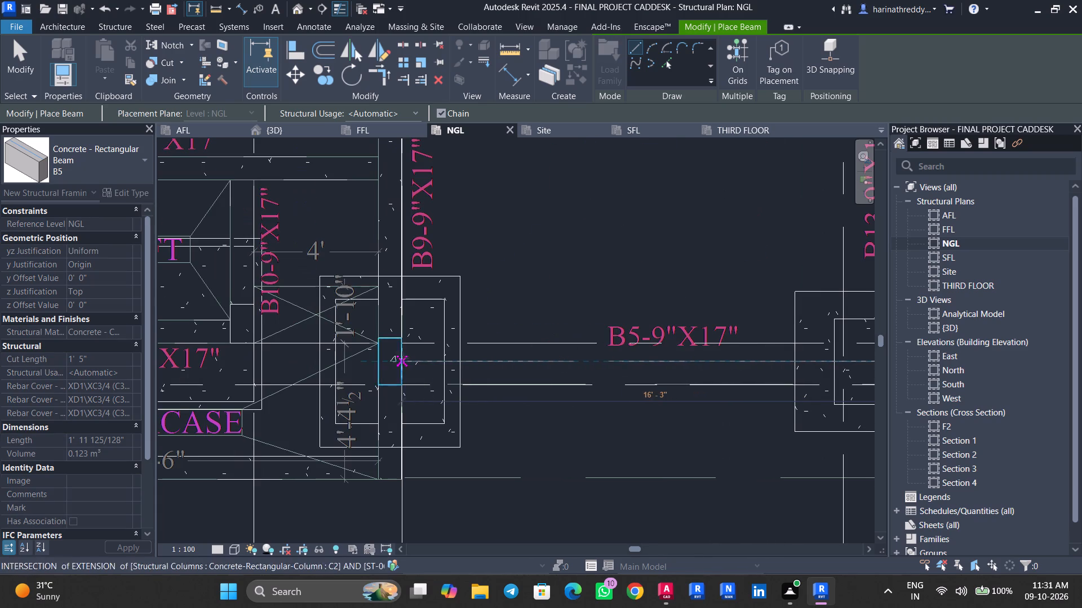
{"action": "left_click", "coordinate": [393, 361]}
{"action": "key", "text": "Escape"}
{"action": "key", "text": "Escape"}
{"action": "key", "text": "Escape"}
{"action": "key", "text": "Escape"}
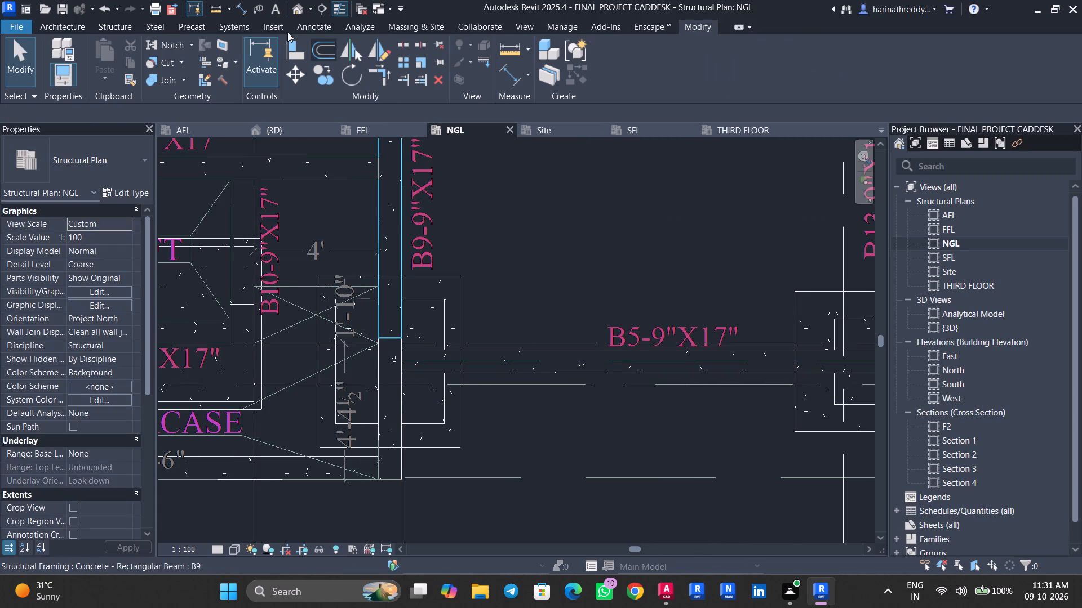
Examine the ground-level beams, columns and reinforced footings around the whole frame in the 3D view.
{"action": "left_click", "coordinate": [295, 15]}
{"action": "scroll", "coordinate": [620, 337], "scroll_direction": "down", "scroll_amount": 8}
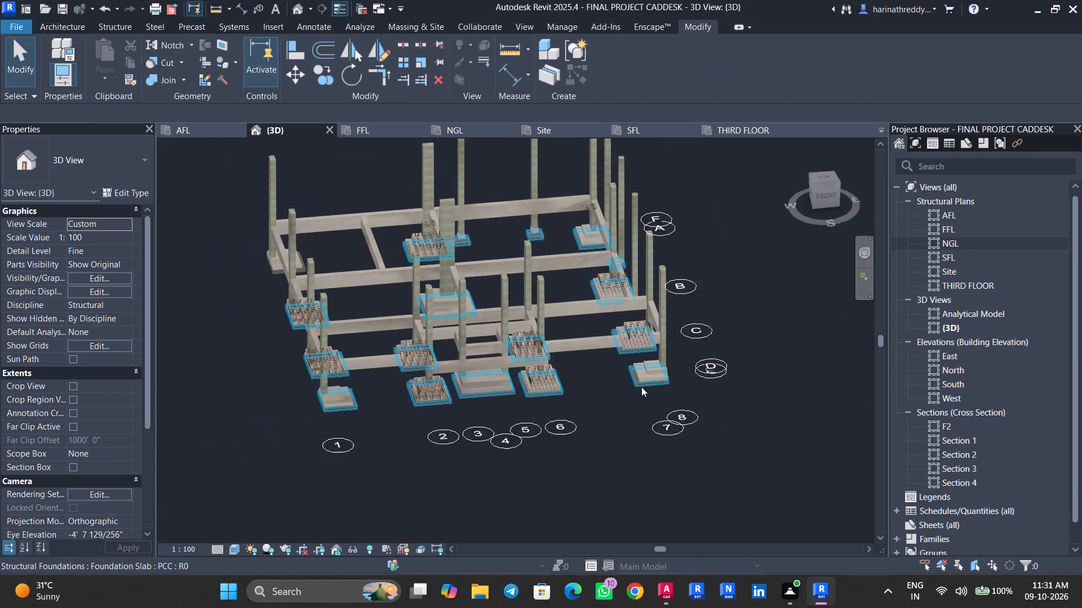
{"action": "middle_click_drag", "start_coordinate": [637, 392], "coordinate": [784, 425], "text": "shift"}
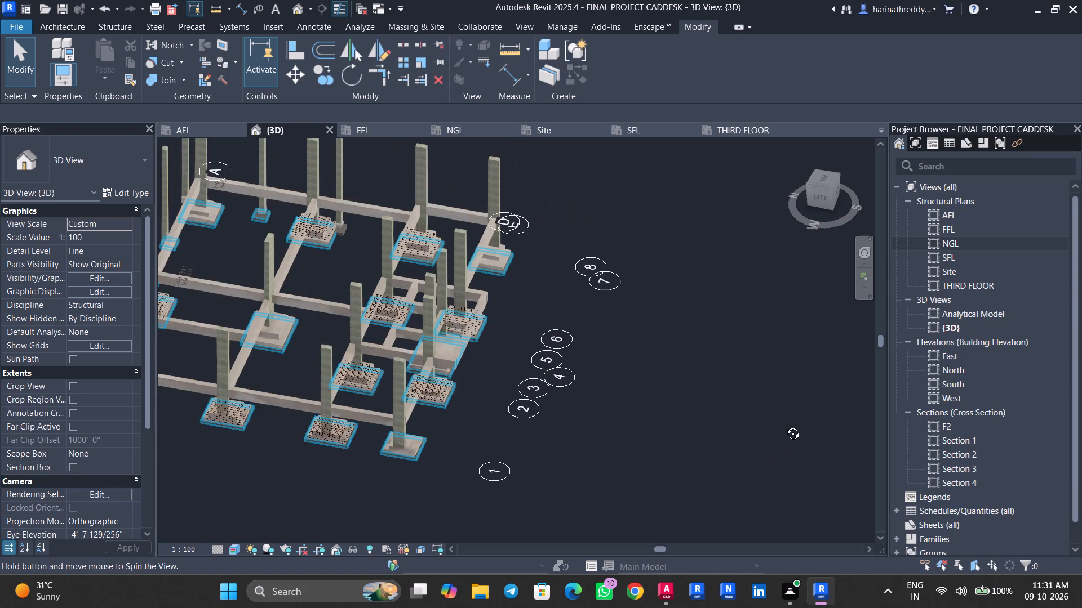
{"action": "middle_click_drag", "start_coordinate": [784, 425], "coordinate": [513, 430], "text": "shift"}
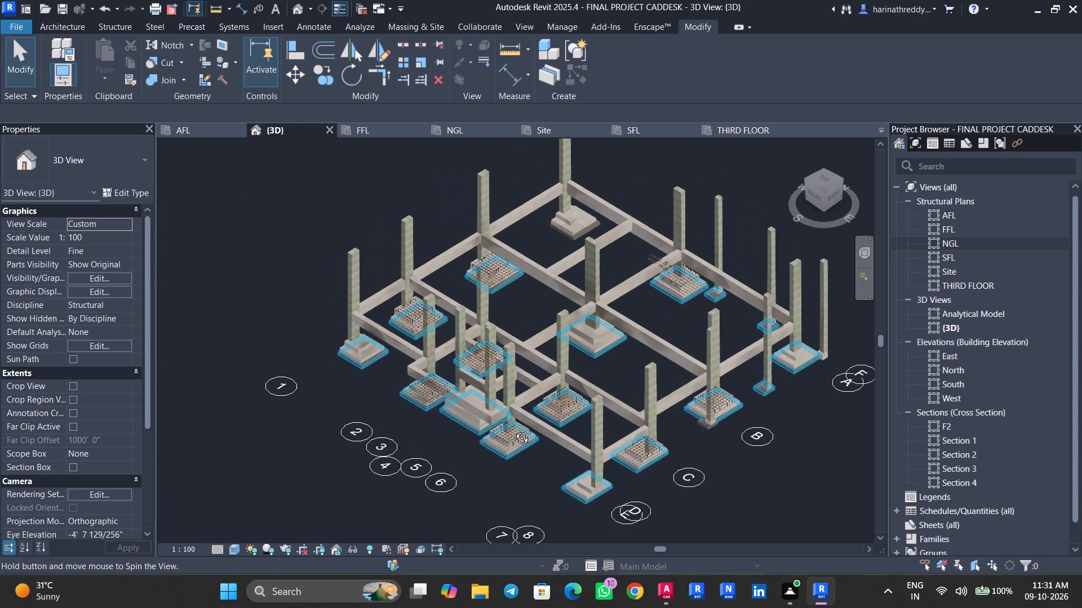
{"action": "middle_click_drag", "start_coordinate": [513, 430], "coordinate": [515, 431], "text": "shift"}
{"action": "scroll", "coordinate": [569, 400], "scroll_direction": "up", "scroll_amount": 7}
{"action": "scroll", "coordinate": [583, 413], "scroll_direction": "down", "scroll_amount": 1}
{"action": "scroll", "coordinate": [584, 413], "scroll_direction": "up", "scroll_amount": 1}
{"action": "scroll", "coordinate": [586, 413], "scroll_direction": "down", "scroll_amount": 1}
{"action": "scroll", "coordinate": [587, 413], "scroll_direction": "up", "scroll_amount": 1}
{"action": "middle_click_drag", "start_coordinate": [613, 443], "coordinate": [715, 403], "text": "shift"}
{"action": "scroll", "coordinate": [693, 406], "scroll_direction": "up", "scroll_amount": 1}
{"action": "middle_click_drag", "start_coordinate": [691, 416], "coordinate": [699, 485]}
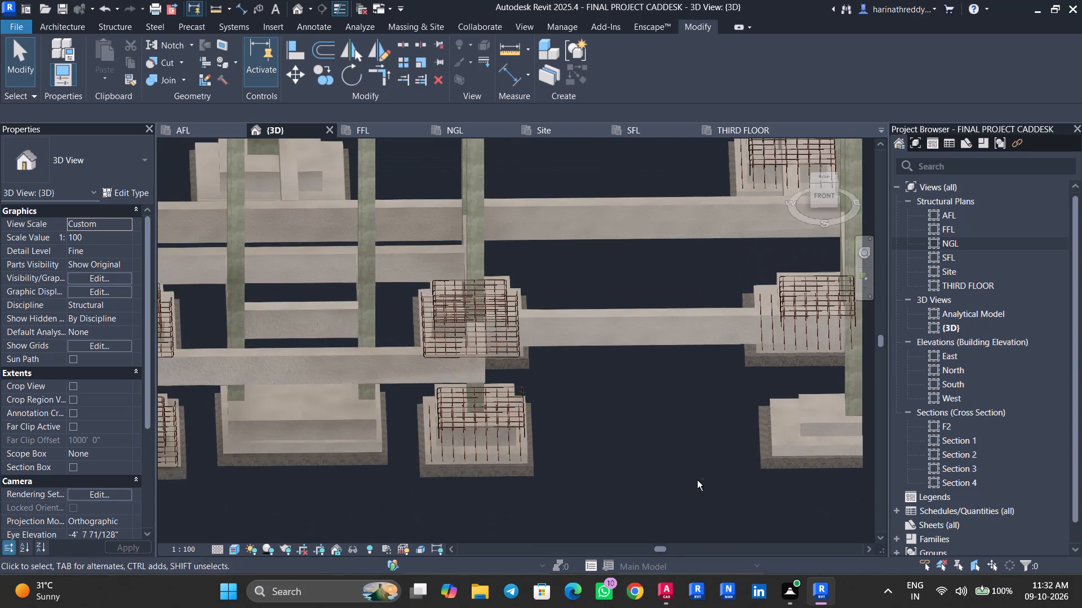
{"action": "middle_click_drag", "start_coordinate": [697, 480], "coordinate": [758, 457], "text": "shift"}
{"action": "scroll", "coordinate": [758, 457], "scroll_direction": "up", "scroll_amount": 1}
{"action": "scroll", "coordinate": [758, 457], "scroll_direction": "down", "scroll_amount": 4}
{"action": "middle_click_drag", "start_coordinate": [742, 472], "coordinate": [786, 473], "text": "shift"}
{"action": "scroll", "coordinate": [782, 465], "scroll_direction": "down", "scroll_amount": 4}
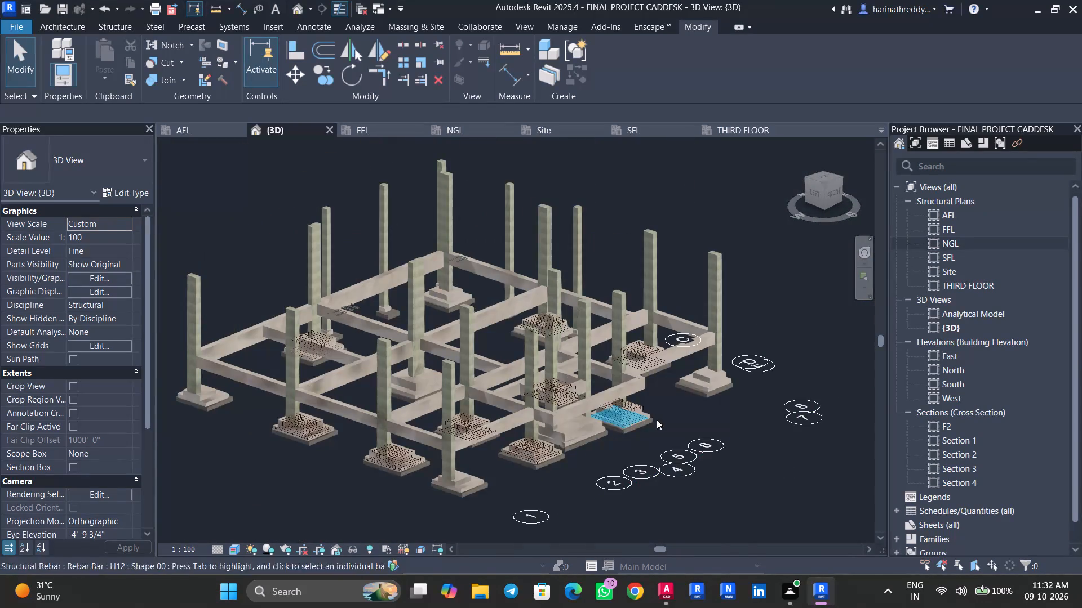
{"action": "middle_click_drag", "start_coordinate": [259, 278], "coordinate": [502, 338], "text": "shift"}
{"action": "middle_click_drag", "start_coordinate": [509, 314], "coordinate": [509, 309]}
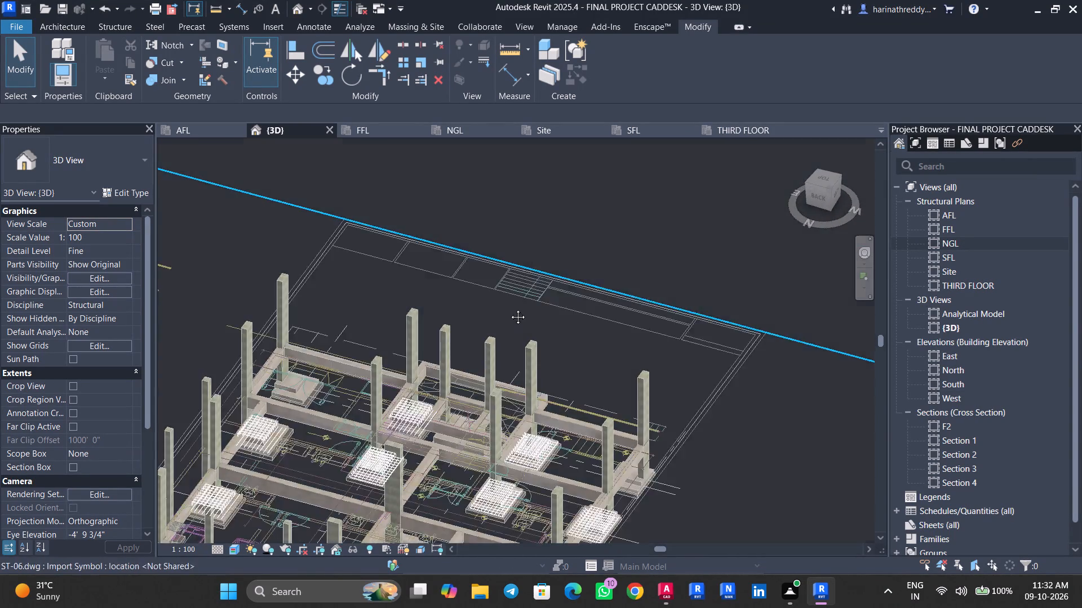
{"action": "middle_click_drag", "start_coordinate": [509, 309], "coordinate": [552, 140]}
{"action": "scroll", "coordinate": [289, 372], "scroll_direction": "up", "scroll_amount": 7}
{"action": "middle_click_drag", "start_coordinate": [181, 440], "coordinate": [412, 343]}
{"action": "scroll", "coordinate": [192, 440], "scroll_direction": "up", "scroll_amount": 1}
{"action": "scroll", "coordinate": [176, 379], "scroll_direction": "up", "scroll_amount": 10}
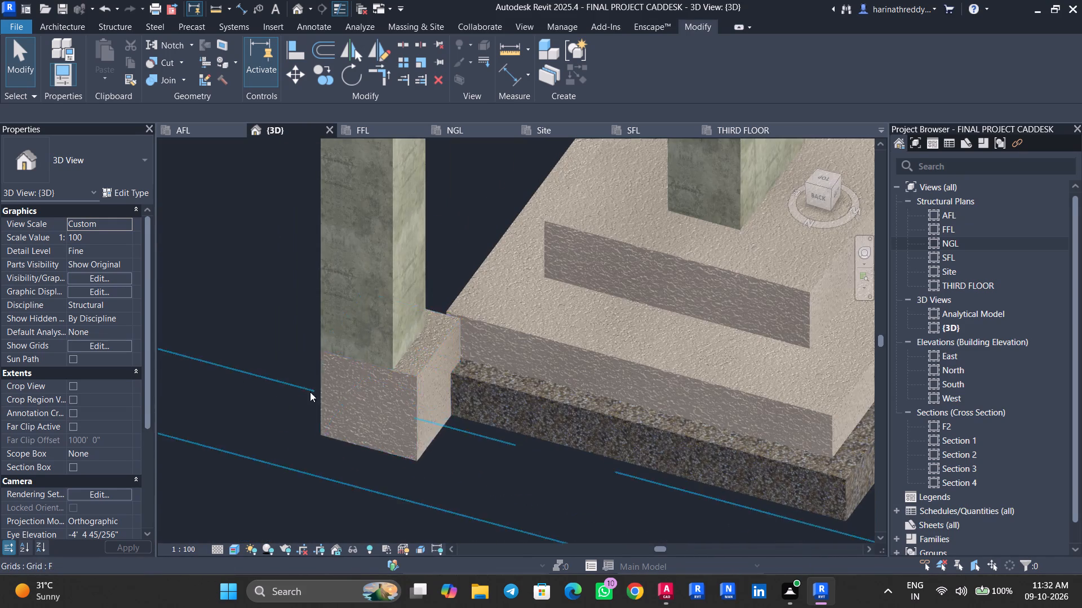
Inspect the small rectangular footing under the slender column beside the large stepped footing near grid F.
{"action": "left_click", "coordinate": [349, 392]}
{"action": "key", "text": "Escape"}
{"action": "key", "text": "Escape"}
{"action": "left_click", "coordinate": [436, 392]}
{"action": "scroll", "coordinate": [436, 392], "scroll_direction": "down", "scroll_amount": 3}
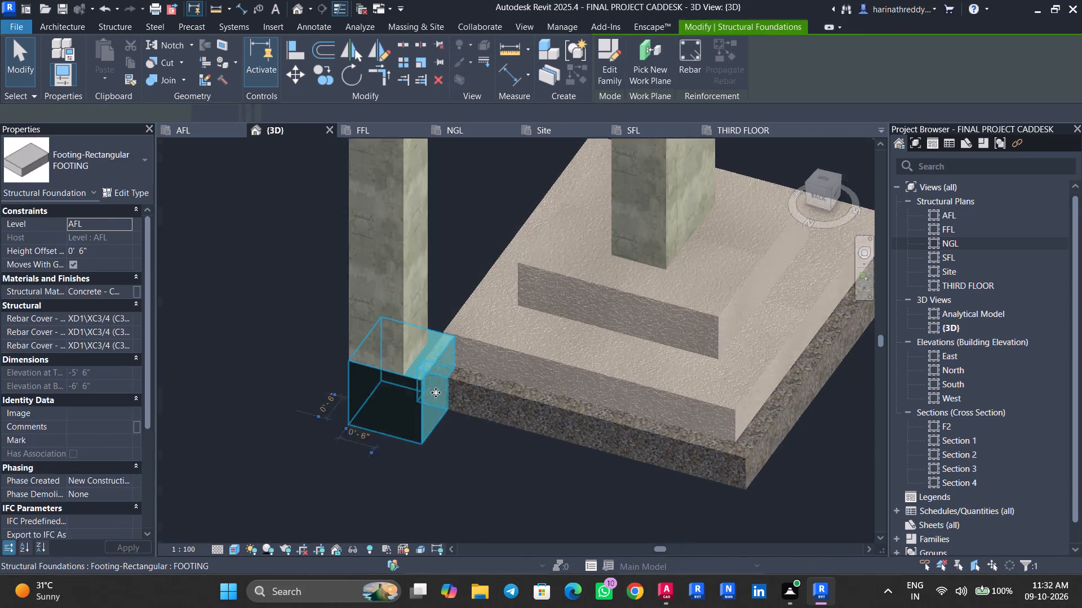
{"action": "key", "text": "Escape"}
{"action": "key", "text": "Escape"}
{"action": "left_click", "coordinate": [386, 336]}
{"action": "key", "text": "Escape"}
{"action": "key", "text": "Escape"}
{"action": "left_click", "coordinate": [422, 403]}
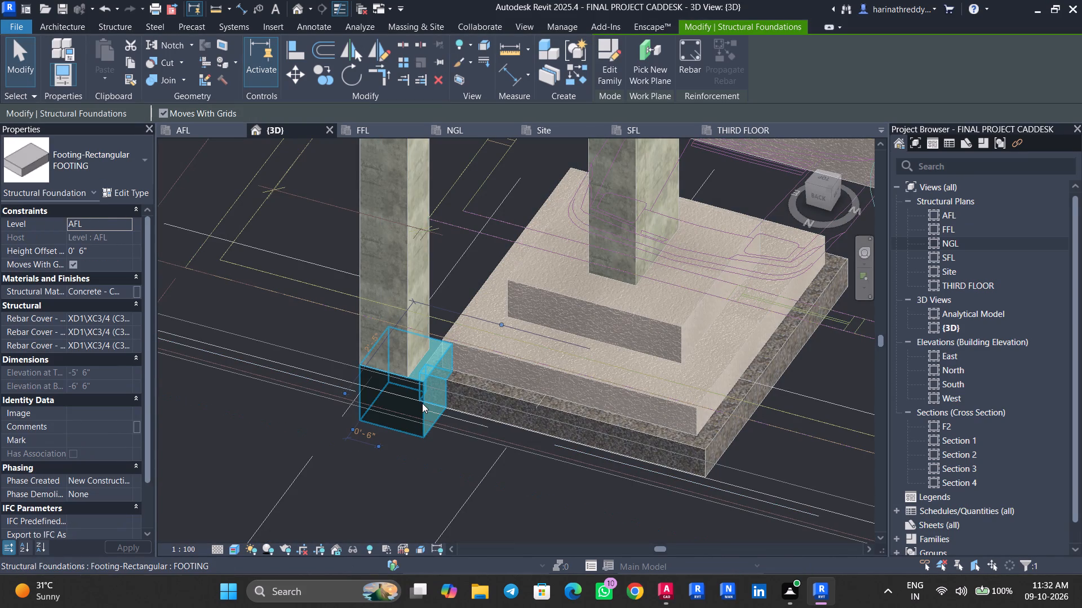
{"action": "key", "text": "Escape"}
{"action": "key", "text": "Escape"}
Inspect the PCC slab and the small rectangular footing under the neighbouring slender columns in the 3D view.
{"action": "middle_click_drag", "start_coordinate": [630, 470], "coordinate": [464, 416]}
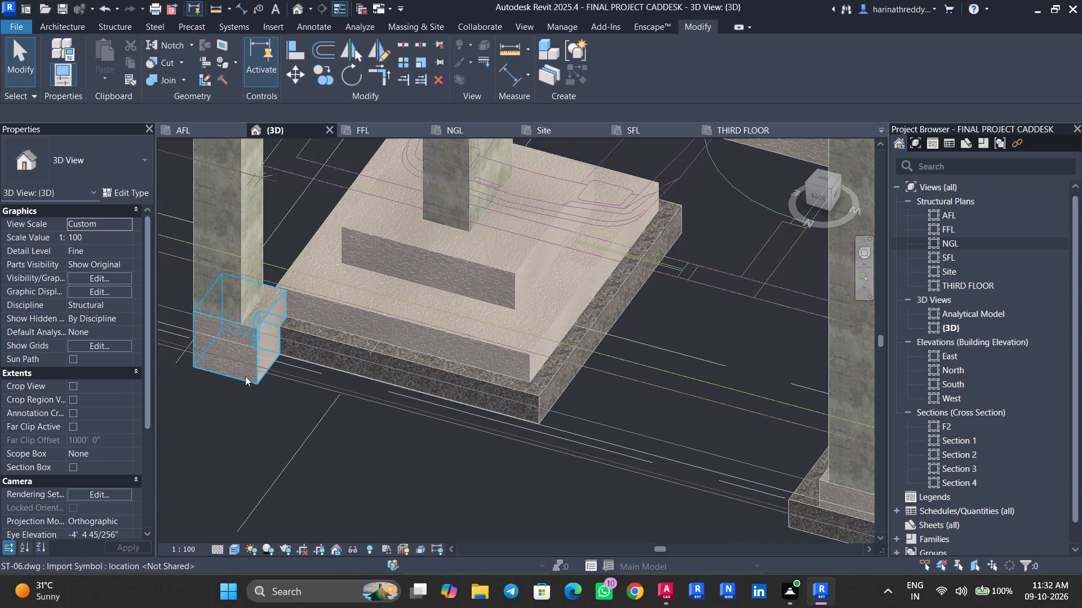
{"action": "scroll", "coordinate": [470, 399], "scroll_direction": "down", "scroll_amount": 3}
{"action": "middle_click_drag", "start_coordinate": [464, 399], "coordinate": [320, 371]}
{"action": "left_click", "coordinate": [626, 448]}
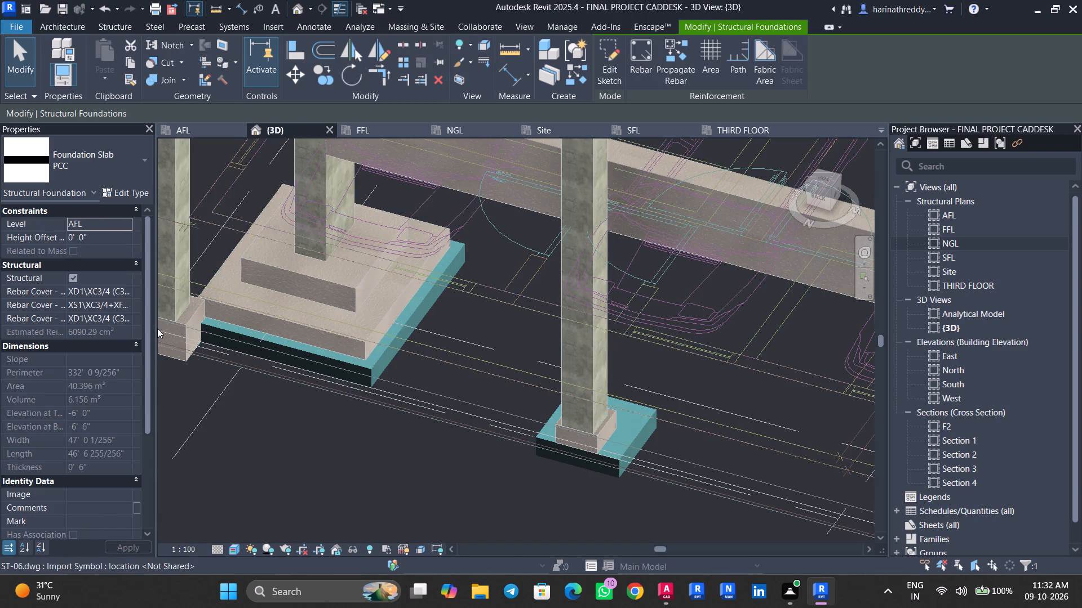
{"action": "middle_click_drag", "start_coordinate": [203, 360], "coordinate": [369, 341]}
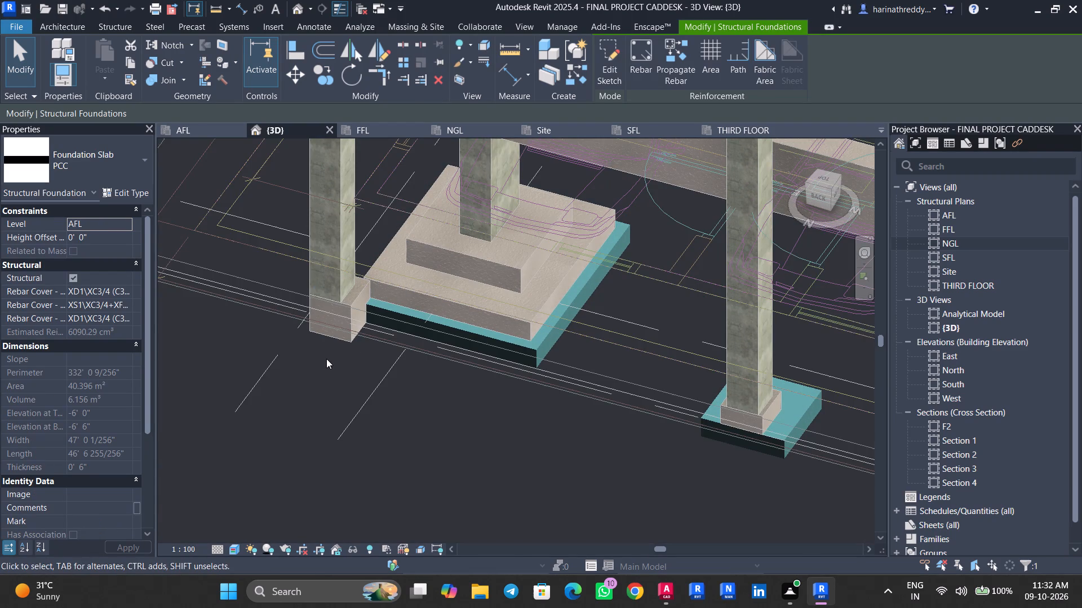
{"action": "scroll", "coordinate": [737, 423], "scroll_direction": "up", "scroll_amount": 9}
{"action": "key", "text": "Escape"}
{"action": "left_click", "coordinate": [760, 418]}
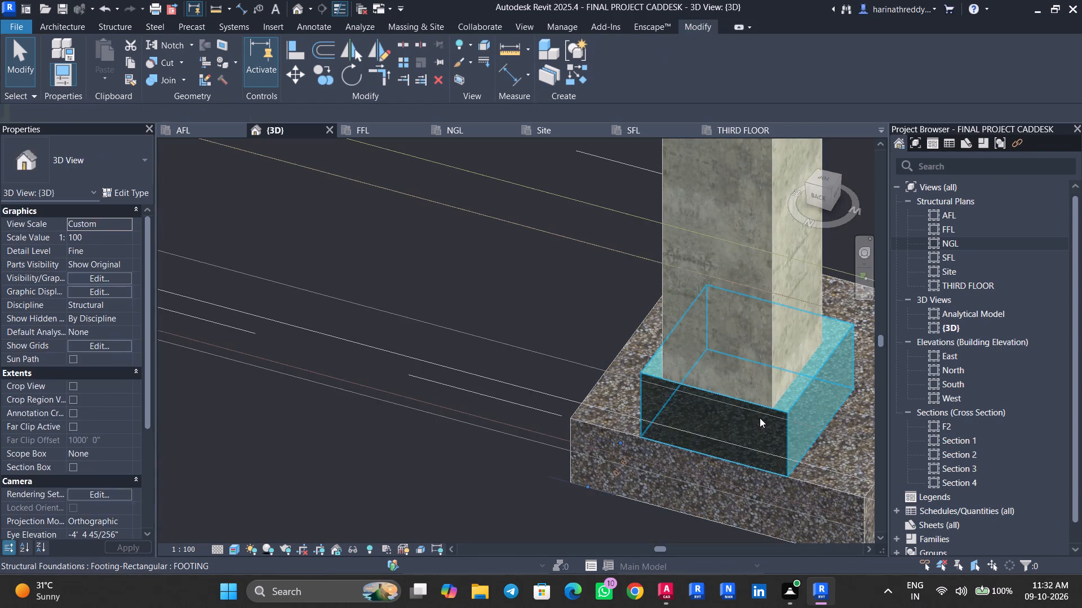
{"action": "middle_click_drag", "start_coordinate": [758, 418], "coordinate": [386, 414]}
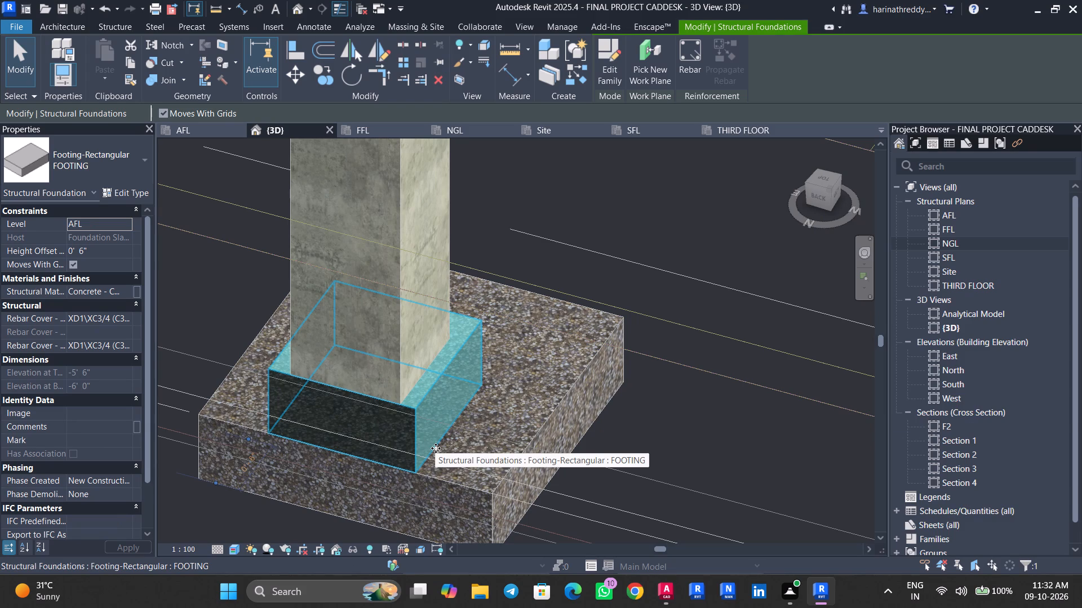
{"action": "key", "text": "Escape"}
{"action": "key", "text": "Escape"}
{"action": "scroll", "coordinate": [339, 406], "scroll_direction": "down", "scroll_amount": 5}
{"action": "left_click", "coordinate": [339, 406]}
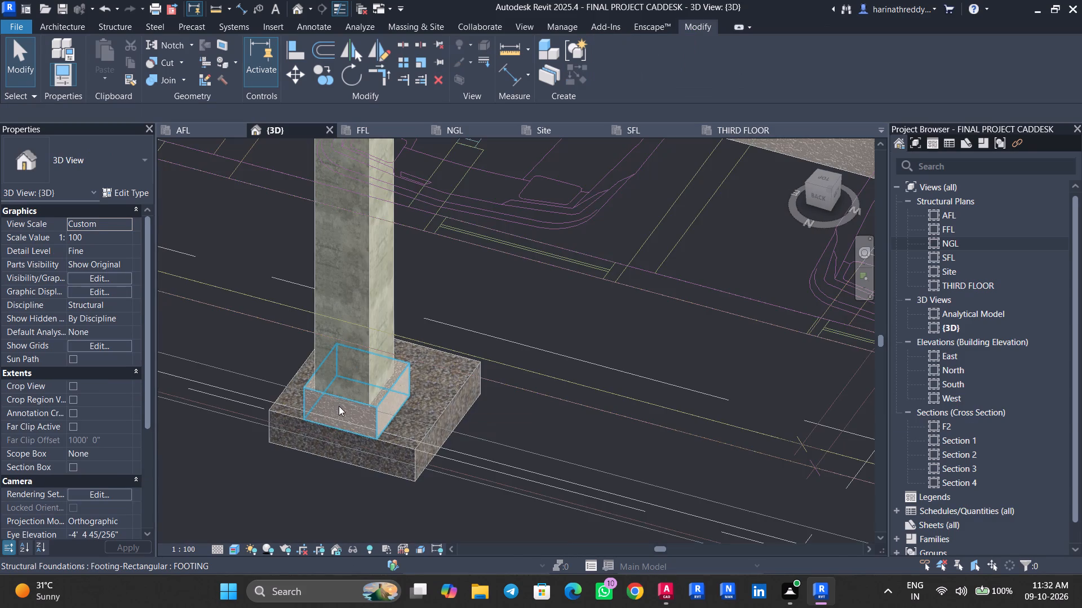
{"action": "scroll", "coordinate": [339, 406], "scroll_direction": "down", "scroll_amount": 9}
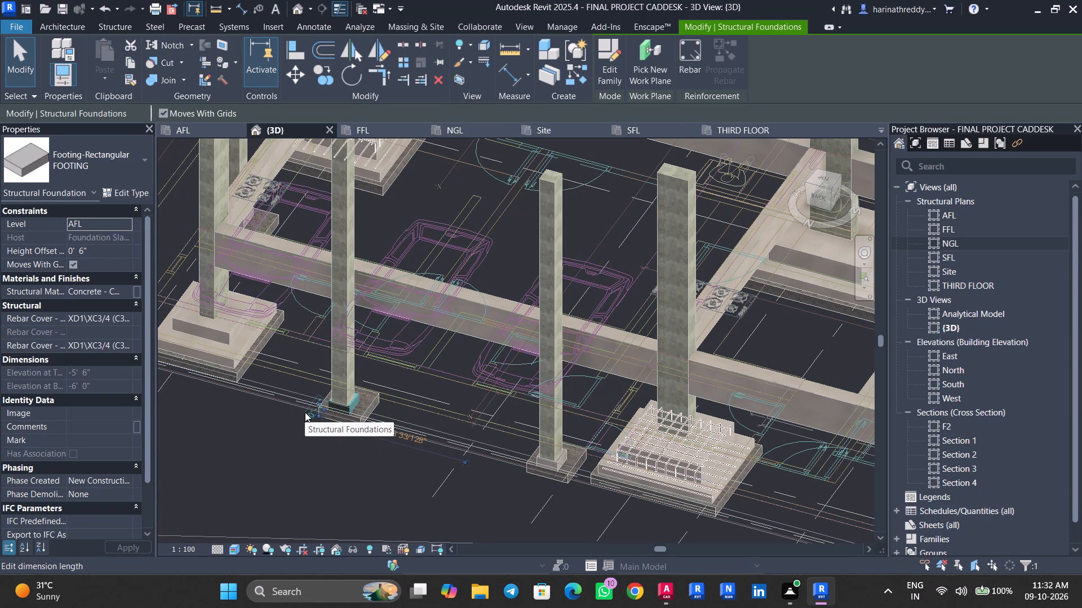
{"action": "scroll", "coordinate": [352, 407], "scroll_direction": "up", "scroll_amount": 5}
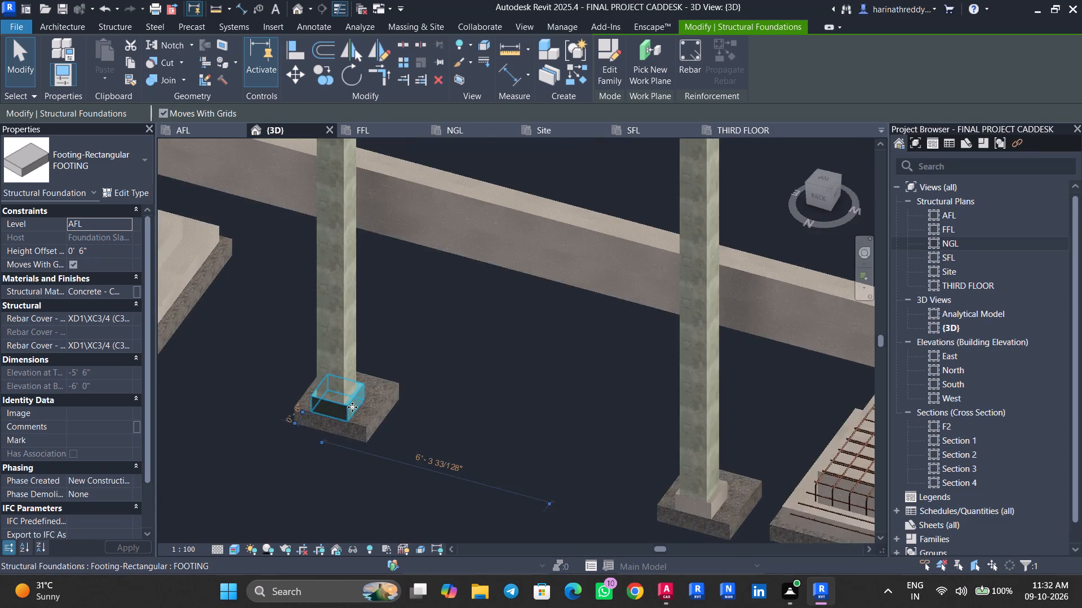
{"action": "scroll", "coordinate": [352, 407], "scroll_direction": "up", "scroll_amount": 3}
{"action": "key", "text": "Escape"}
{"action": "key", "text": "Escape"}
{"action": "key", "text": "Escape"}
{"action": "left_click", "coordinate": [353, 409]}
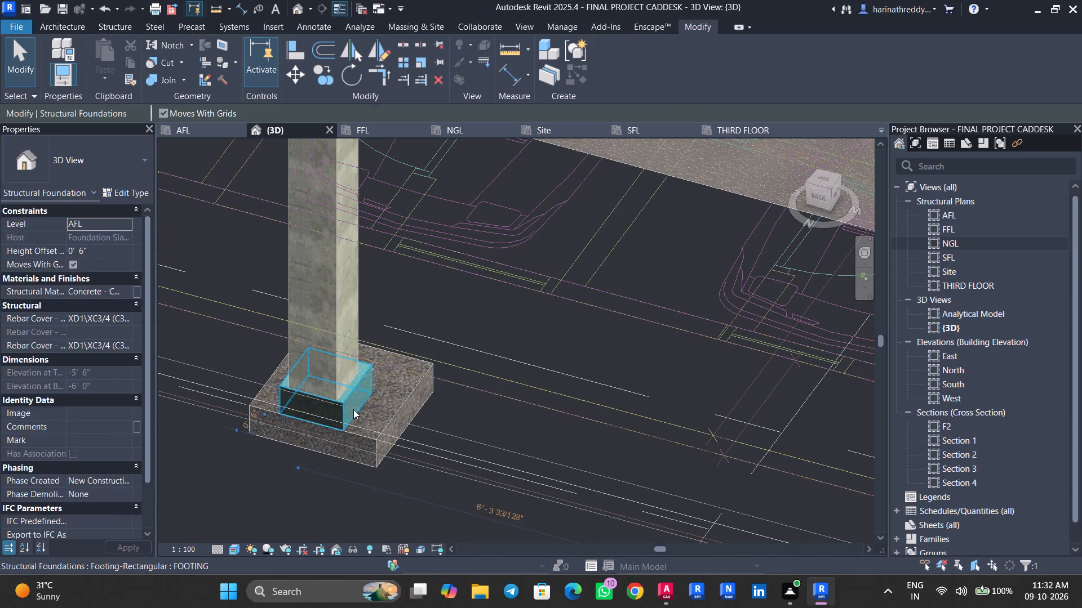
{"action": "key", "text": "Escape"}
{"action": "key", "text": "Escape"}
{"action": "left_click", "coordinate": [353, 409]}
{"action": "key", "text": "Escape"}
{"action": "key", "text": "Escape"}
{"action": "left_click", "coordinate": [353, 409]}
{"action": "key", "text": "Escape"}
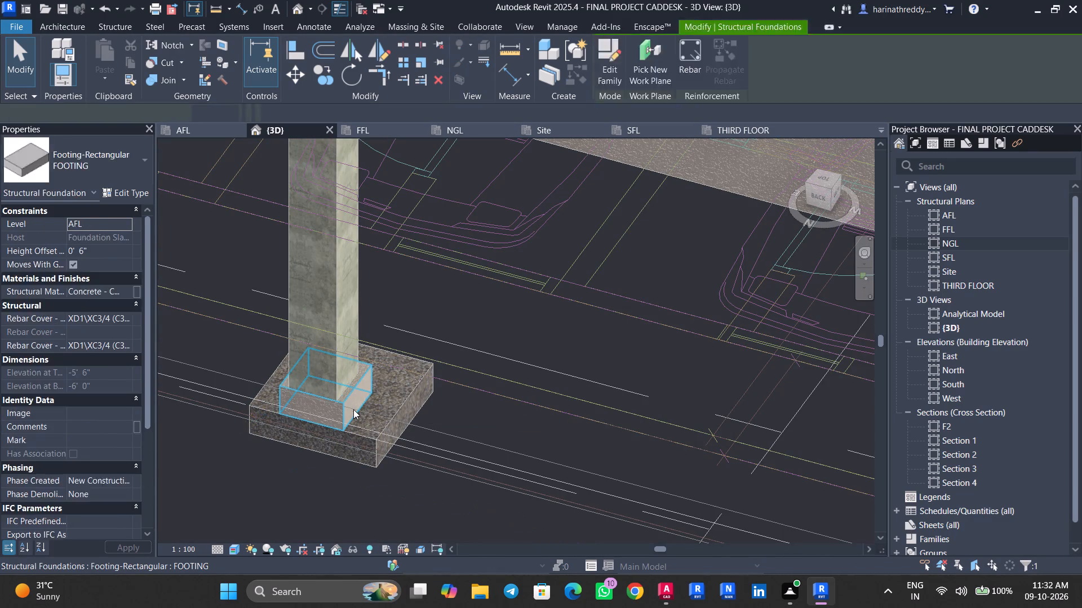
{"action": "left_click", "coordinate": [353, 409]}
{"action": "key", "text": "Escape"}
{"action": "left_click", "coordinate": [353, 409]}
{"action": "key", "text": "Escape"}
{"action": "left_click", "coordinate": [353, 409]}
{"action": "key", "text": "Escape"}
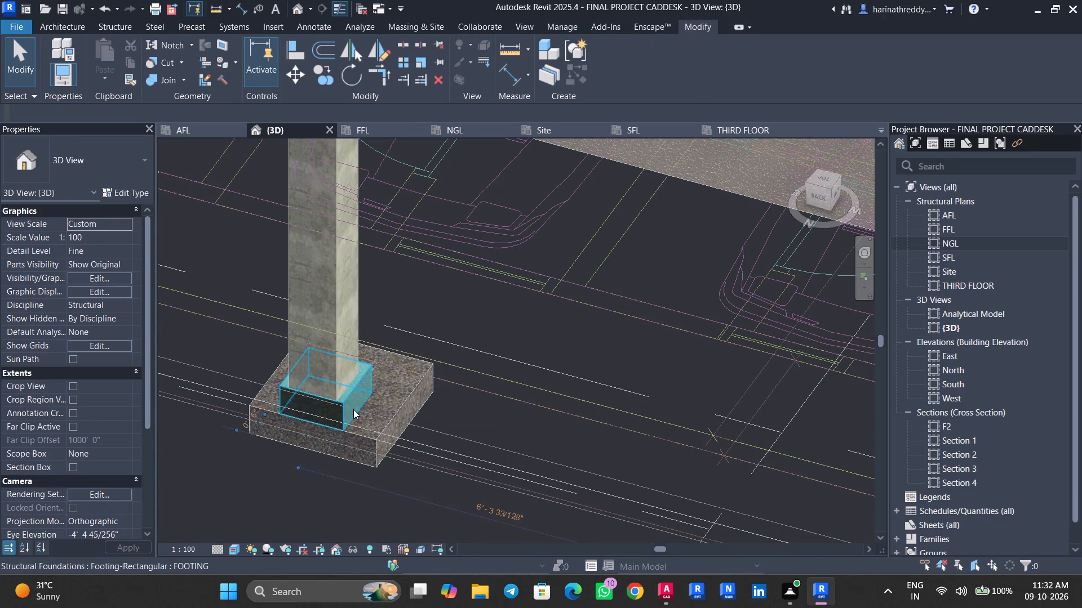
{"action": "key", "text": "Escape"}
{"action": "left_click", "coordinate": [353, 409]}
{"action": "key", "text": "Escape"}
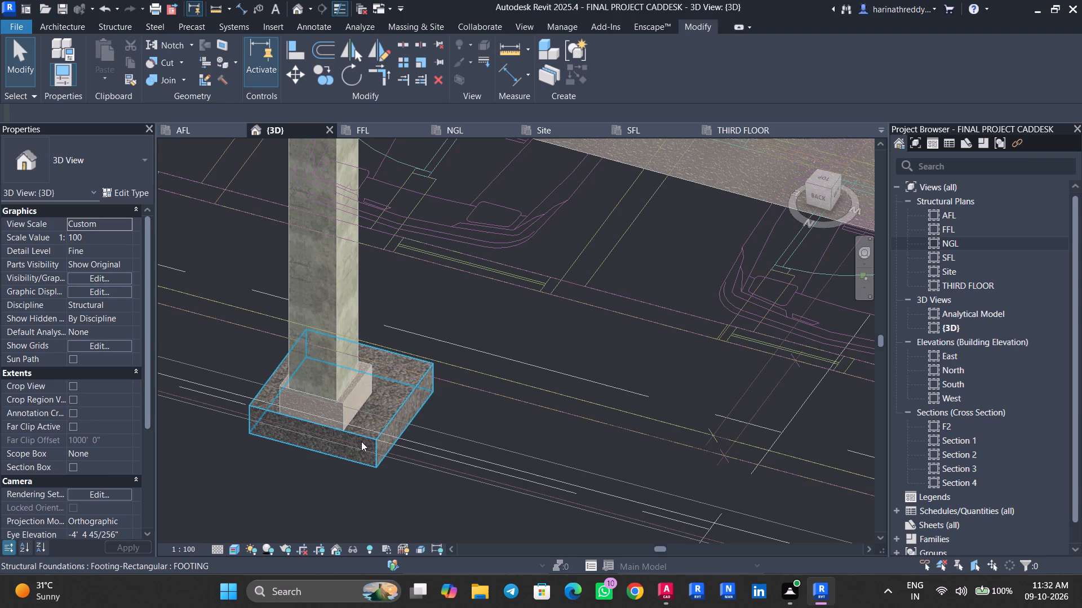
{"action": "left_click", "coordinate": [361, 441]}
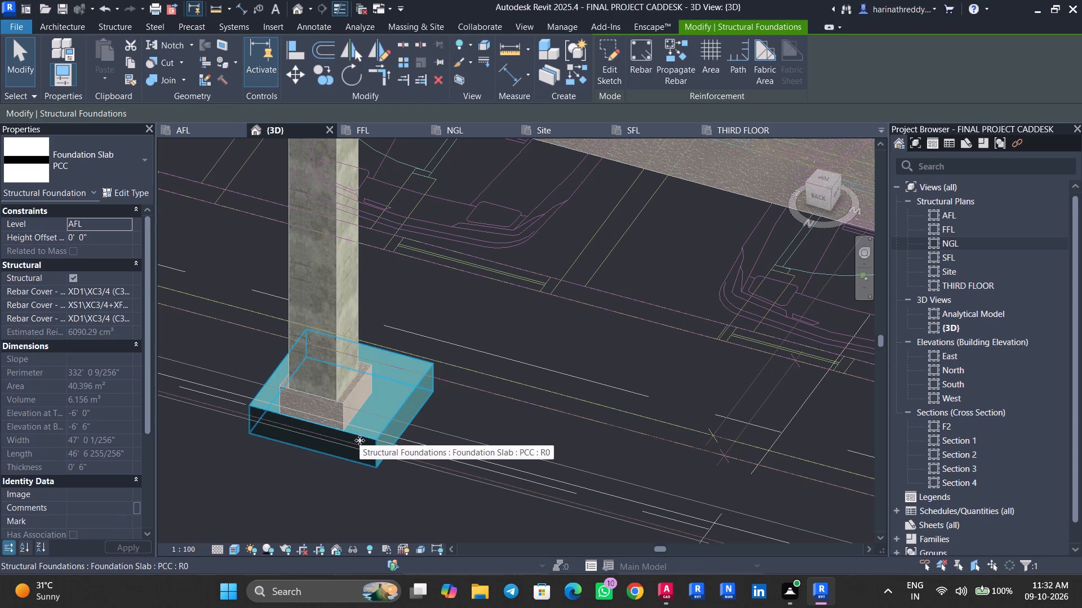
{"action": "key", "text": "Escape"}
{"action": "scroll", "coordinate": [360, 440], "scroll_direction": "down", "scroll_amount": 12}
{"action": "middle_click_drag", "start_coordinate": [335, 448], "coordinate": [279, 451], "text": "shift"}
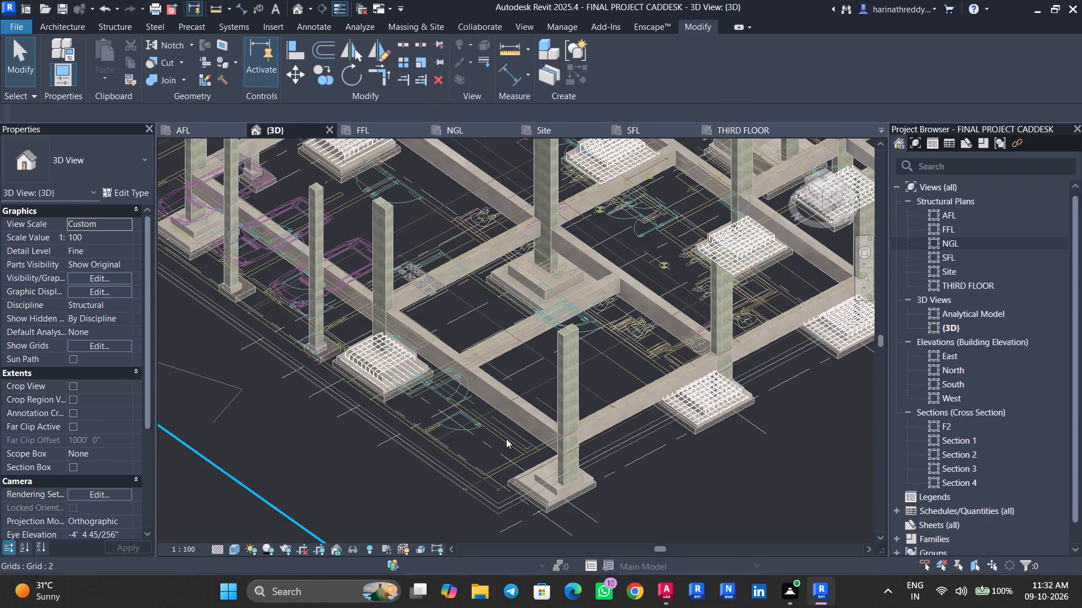
Draw a horizontal section on the NGL plan through the column footing where beams B9 and B5 meet beside the staircase.
{"action": "double_click", "coordinate": [955, 245]}
{"action": "scroll", "coordinate": [534, 384], "scroll_direction": "down", "scroll_amount": 6}
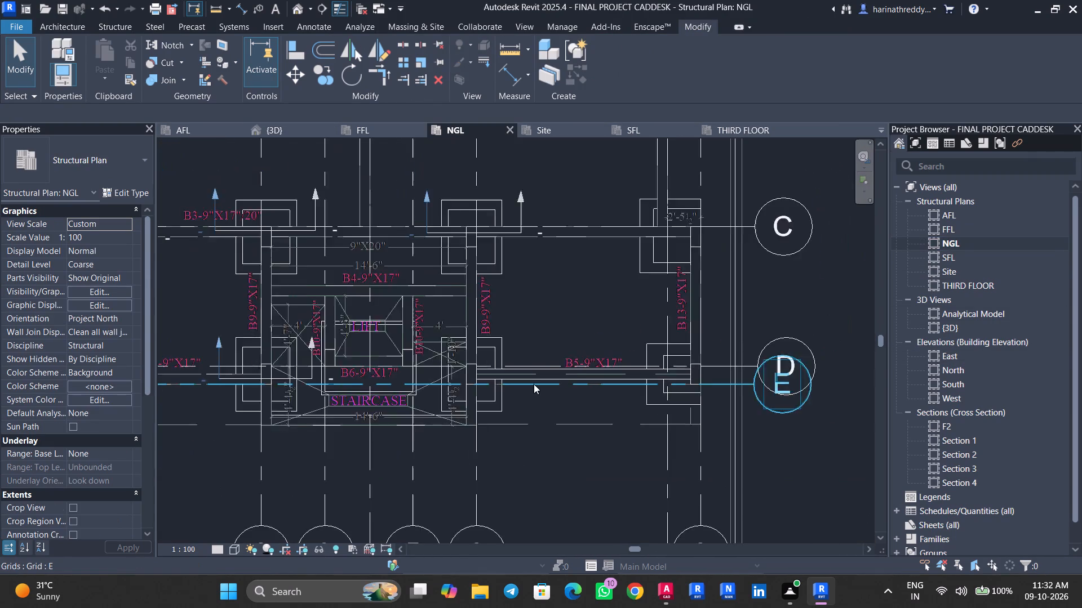
{"action": "scroll", "coordinate": [534, 384], "scroll_direction": "down", "scroll_amount": 4}
{"action": "scroll", "coordinate": [499, 388], "scroll_direction": "up", "scroll_amount": 10}
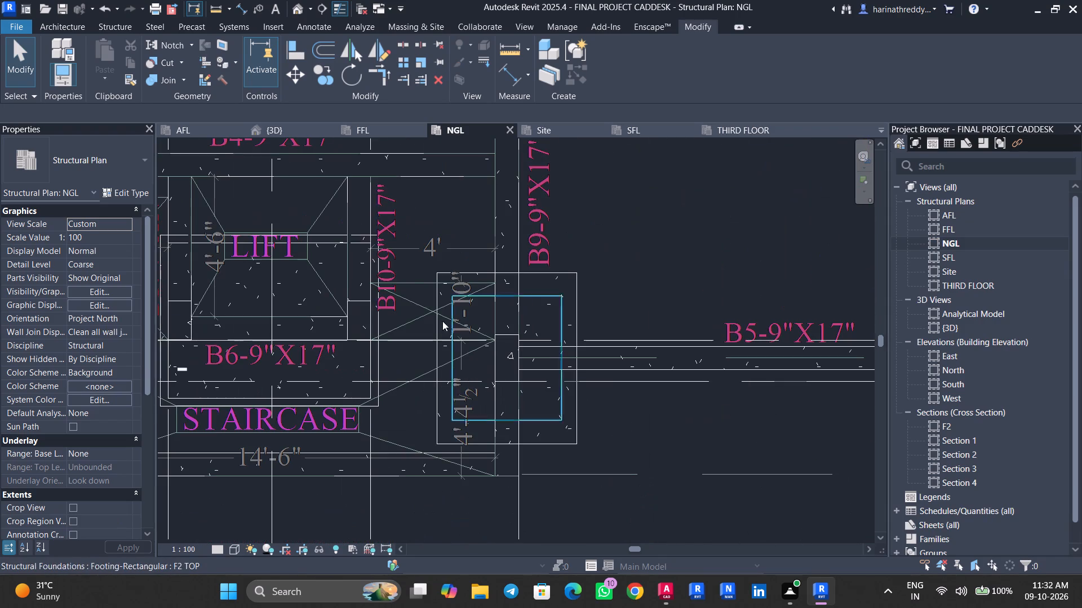
{"action": "left_click", "coordinate": [321, 13]}
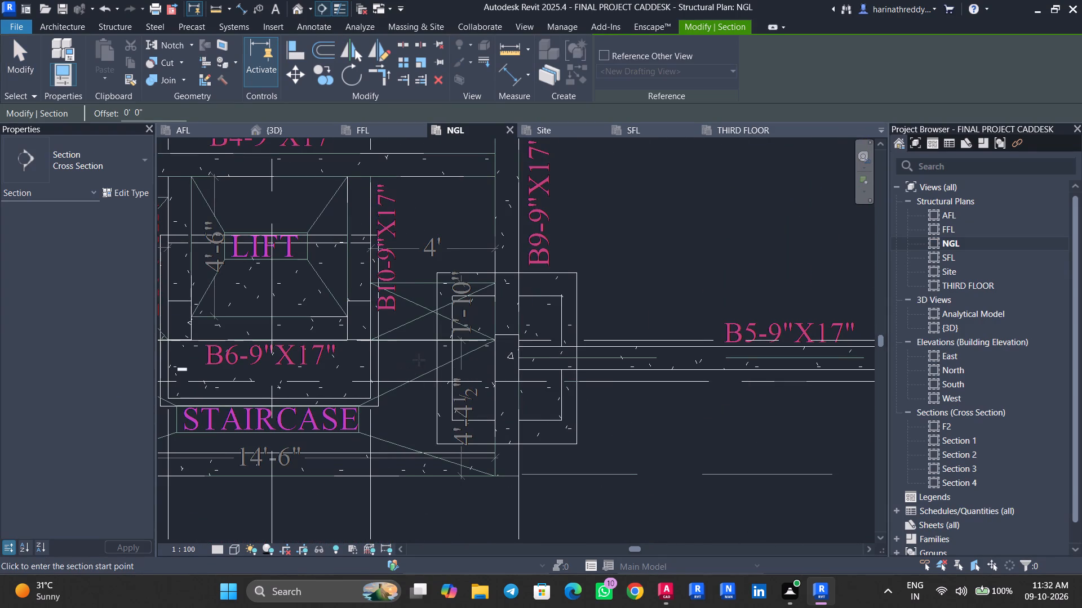
{"action": "left_click", "coordinate": [419, 360]}
{"action": "left_click", "coordinate": [635, 360]}
{"action": "key", "text": "Escape"}
{"action": "key", "text": "Escape"}
Shorten the new section's view depth so it ends near the upper edge of the cut footing.
{"action": "left_click", "coordinate": [631, 331]}
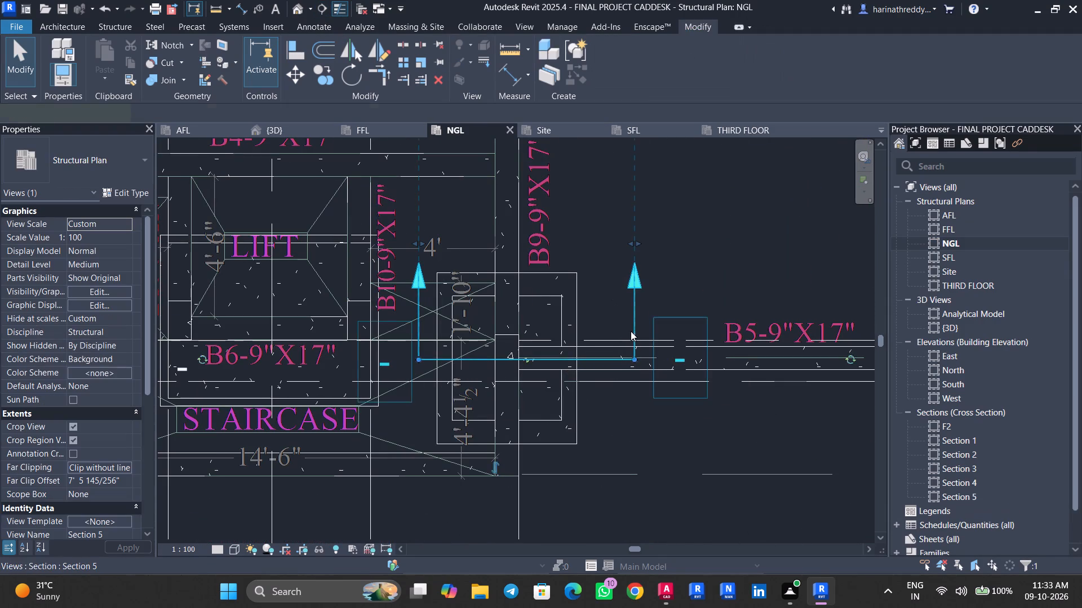
{"action": "scroll", "coordinate": [533, 296], "scroll_direction": "down", "scroll_amount": 1}
{"action": "scroll", "coordinate": [533, 296], "scroll_direction": "up", "scroll_amount": 1}
{"action": "scroll", "coordinate": [533, 296], "scroll_direction": "down", "scroll_amount": 3}
{"action": "left_click_drag", "start_coordinate": [525, 185], "coordinate": [521, 284]}
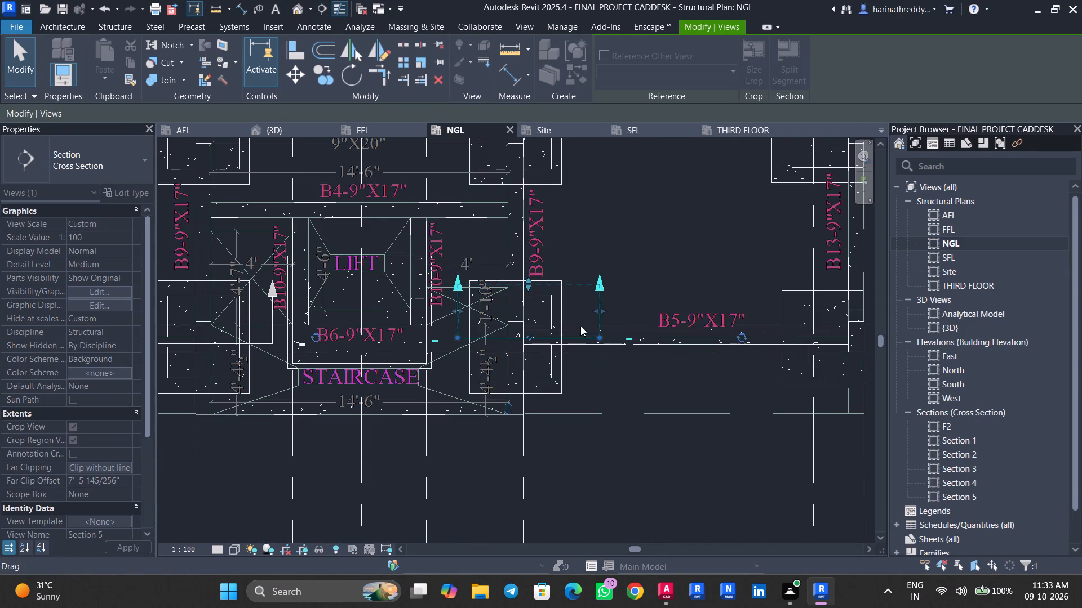
Narrow the new section's extent to just past the footing on the NGL plan and open its section view.
{"action": "left_click_drag", "start_coordinate": [593, 312], "coordinate": [570, 312]}
{"action": "scroll", "coordinate": [558, 305], "scroll_direction": "up", "scroll_amount": 3}
{"action": "right_click", "coordinate": [580, 279]}
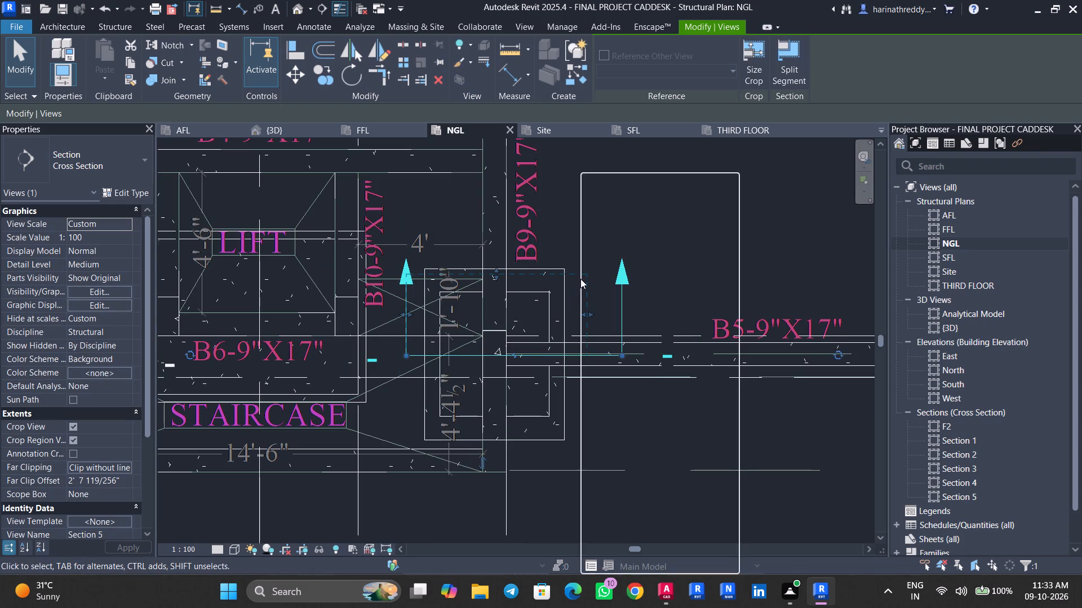
{"action": "left_click", "coordinate": [618, 251]}
{"action": "scroll", "coordinate": [535, 436], "scroll_direction": "down", "scroll_amount": 1}
{"action": "scroll", "coordinate": [536, 436], "scroll_direction": "up", "scroll_amount": 2}
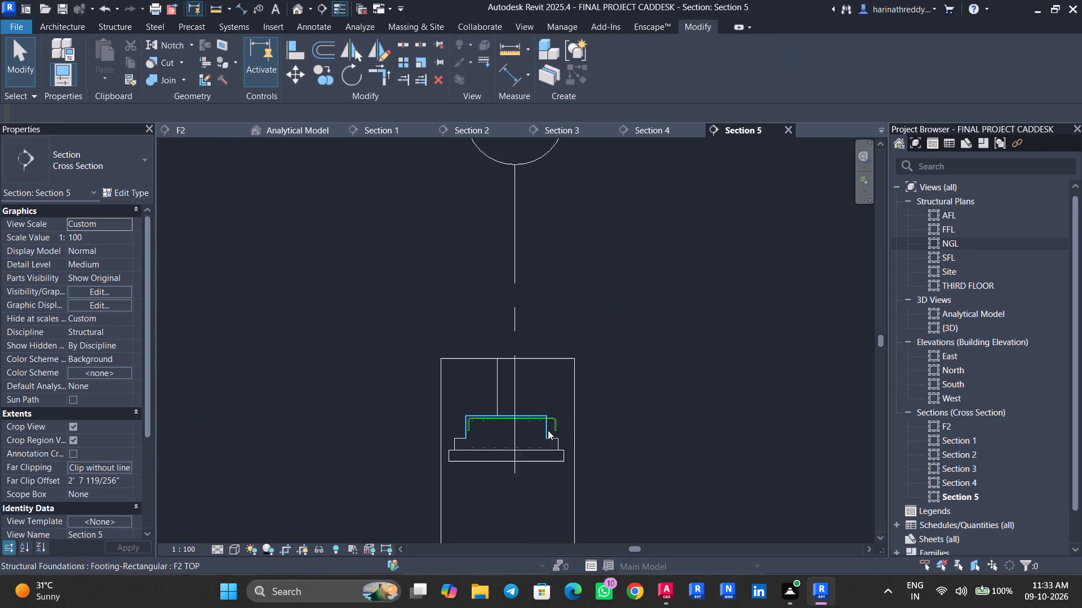
Pull the right leg of the F2 TOP footing's top H12 bar inside the concrete cover and set leg C to 150 mm.
{"action": "scroll", "coordinate": [548, 430], "scroll_direction": "up", "scroll_amount": 10}
{"action": "left_click", "coordinate": [556, 415]}
{"action": "scroll", "coordinate": [549, 422], "scroll_direction": "up", "scroll_amount": 7}
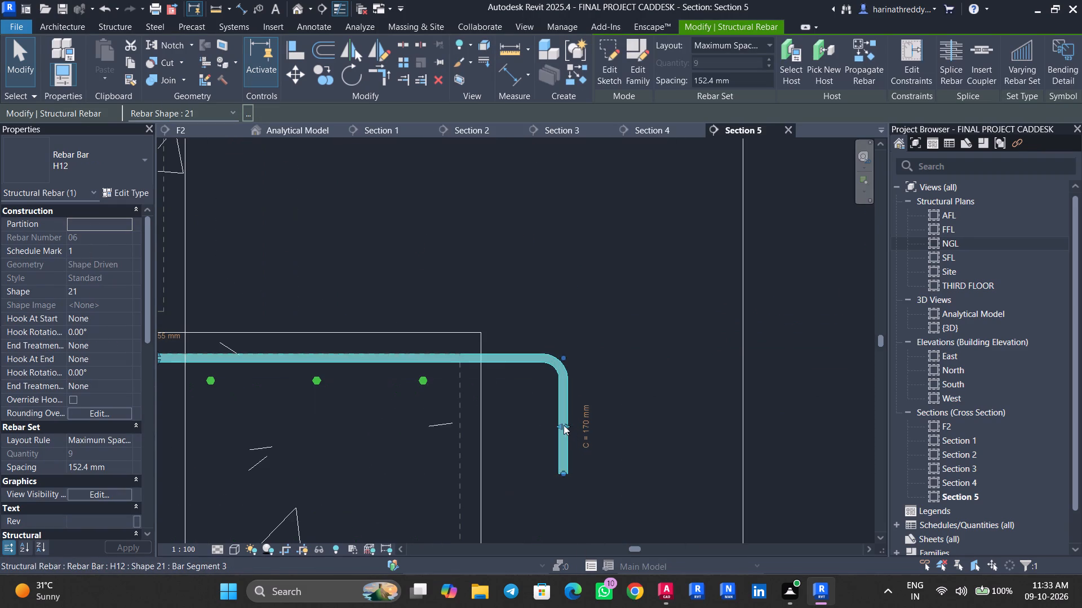
{"action": "left_click_drag", "start_coordinate": [561, 420], "coordinate": [451, 420]}
{"action": "left_click", "coordinate": [473, 426]}
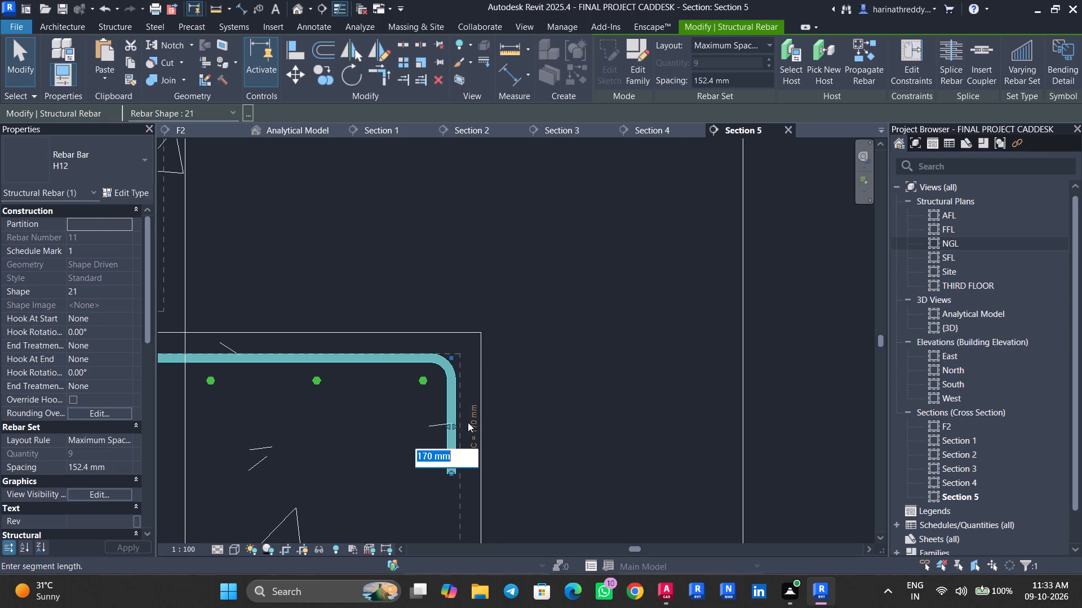
{"action": "type", "text": "150"}
{"action": "key", "text": "Return"}
Set the left leg A of the same top H12 bar to 150 mm.
{"action": "middle_click_drag", "start_coordinate": [394, 423], "coordinate": [436, 430]}
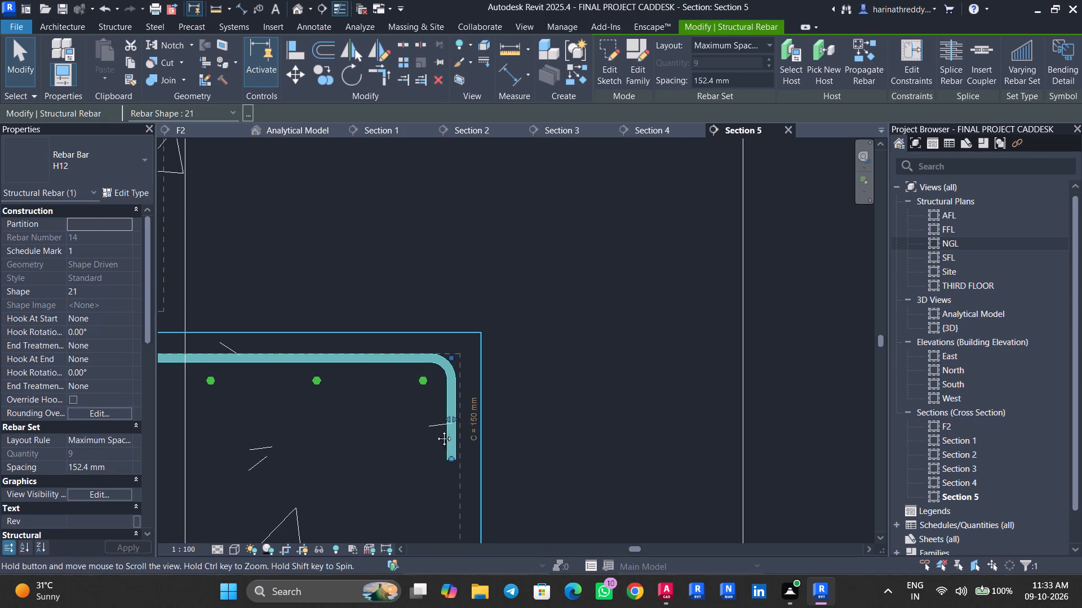
{"action": "middle_click_drag", "start_coordinate": [436, 430], "coordinate": [754, 426]}
{"action": "scroll", "coordinate": [827, 421], "scroll_direction": "up", "scroll_amount": 12}
{"action": "left_click", "coordinate": [799, 394]}
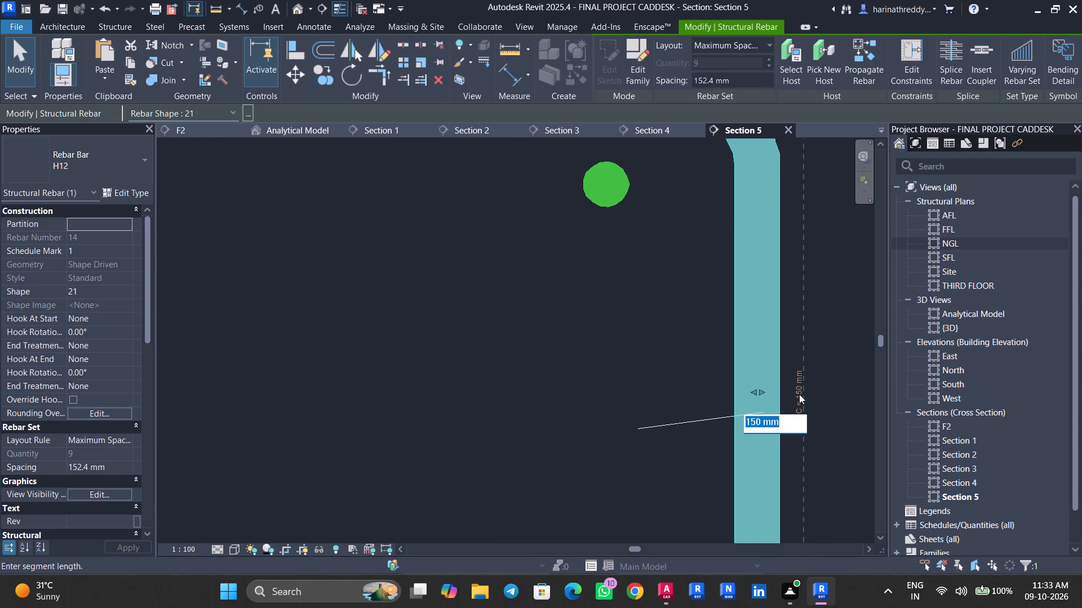
{"action": "key", "text": "Escape"}
{"action": "scroll", "coordinate": [507, 396], "scroll_direction": "down", "scroll_amount": 11}
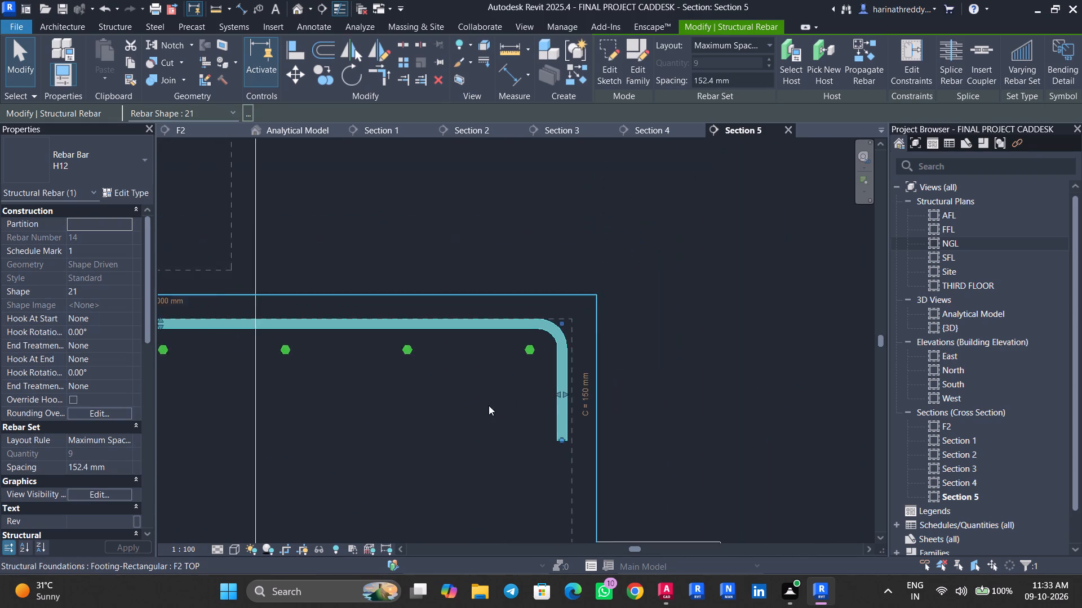
{"action": "middle_click_drag", "start_coordinate": [490, 406], "coordinate": [645, 368]}
{"action": "middle_click_drag", "start_coordinate": [508, 392], "coordinate": [749, 389]}
{"action": "middle_click_drag", "start_coordinate": [578, 394], "coordinate": [740, 393]}
{"action": "middle_click_drag", "start_coordinate": [605, 401], "coordinate": [684, 401]}
{"action": "scroll", "coordinate": [684, 402], "scroll_direction": "up", "scroll_amount": 1}
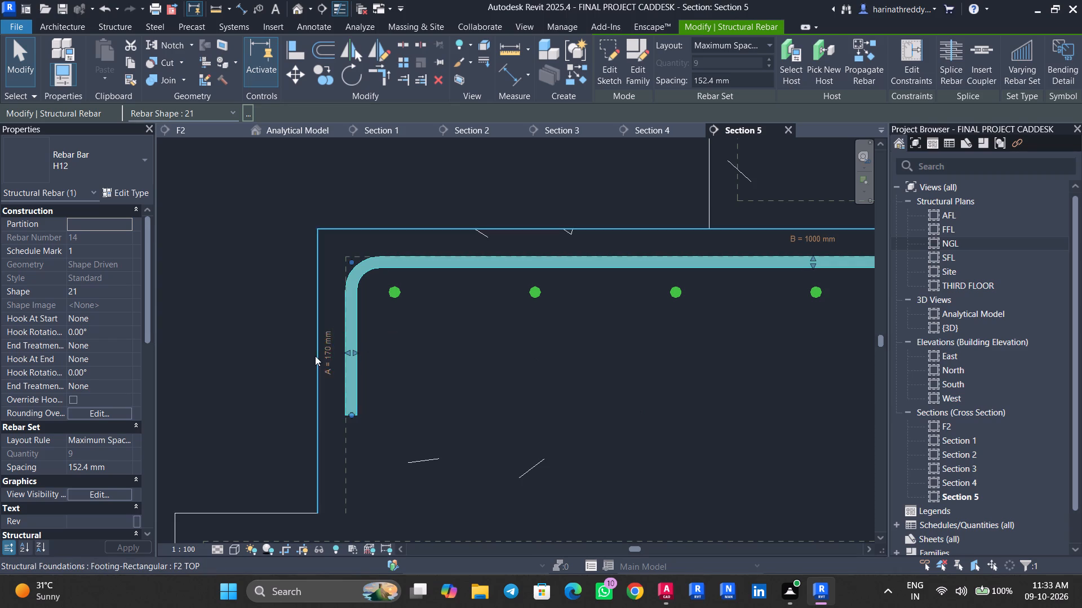
{"action": "left_click", "coordinate": [315, 356]}
{"action": "key", "text": "Escape"}
{"action": "left_click", "coordinate": [343, 358]}
{"action": "left_click", "coordinate": [323, 351]}
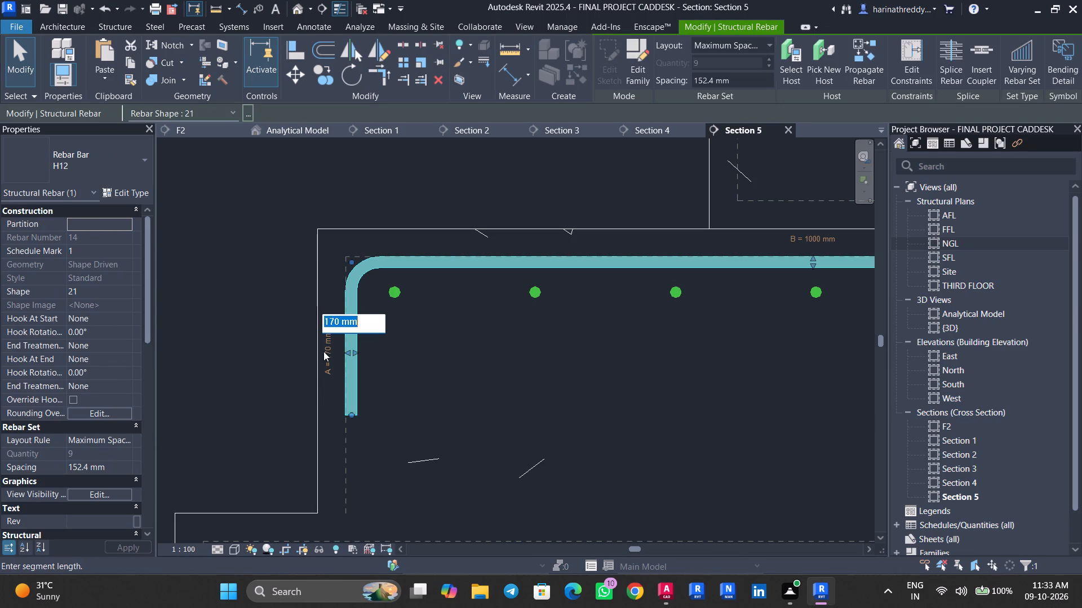
{"action": "type", "text": "150"}
{"action": "key", "text": "Return"}
{"action": "key", "text": "Escape"}
{"action": "key", "text": "Escape"}
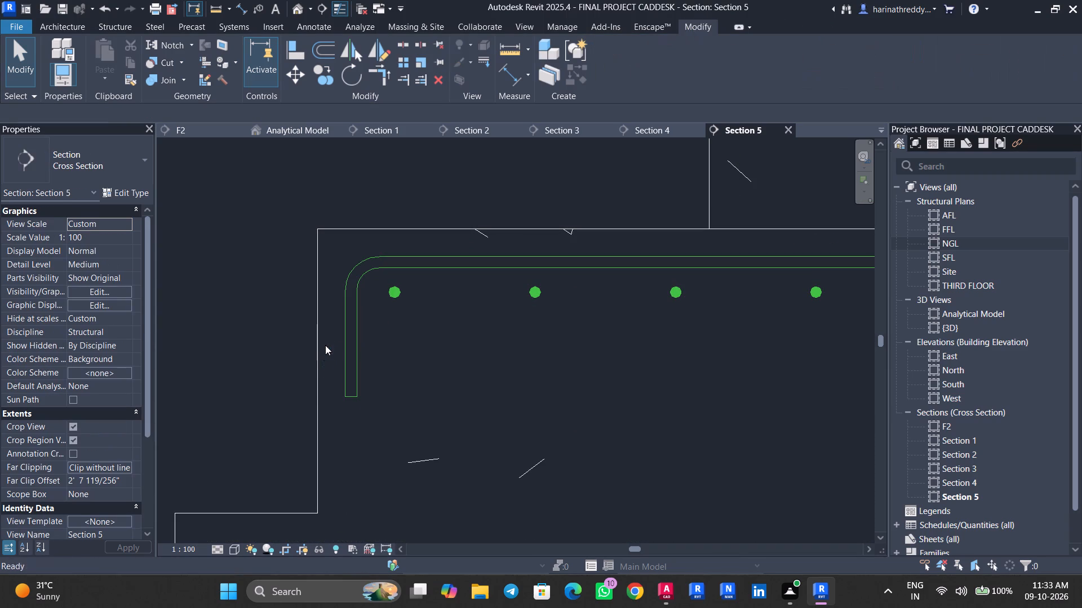
Nudge the row of cross bars in the F2 TOP footing up to sit directly beneath the top bar.
{"action": "left_click", "coordinate": [397, 299]}
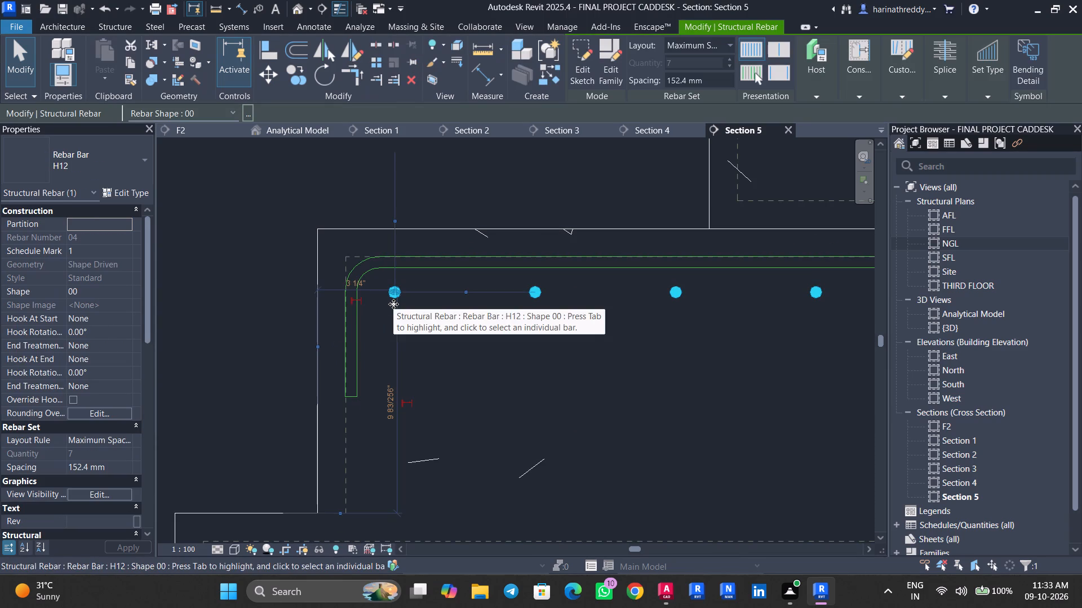
{"action": "key", "text": "Up"}
{"action": "key", "text": "Up"}
{"action": "key", "text": "Up"}
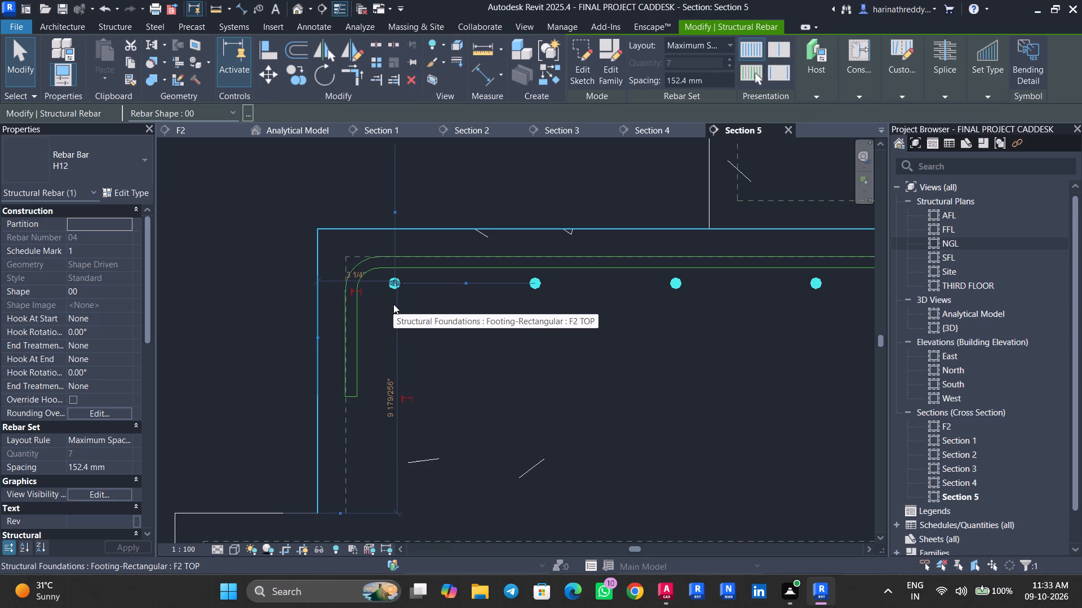
{"action": "key", "text": "Up"}
{"action": "key", "text": "Up"}
{"action": "key", "text": "Up"}
{"action": "key", "text": "Up"}
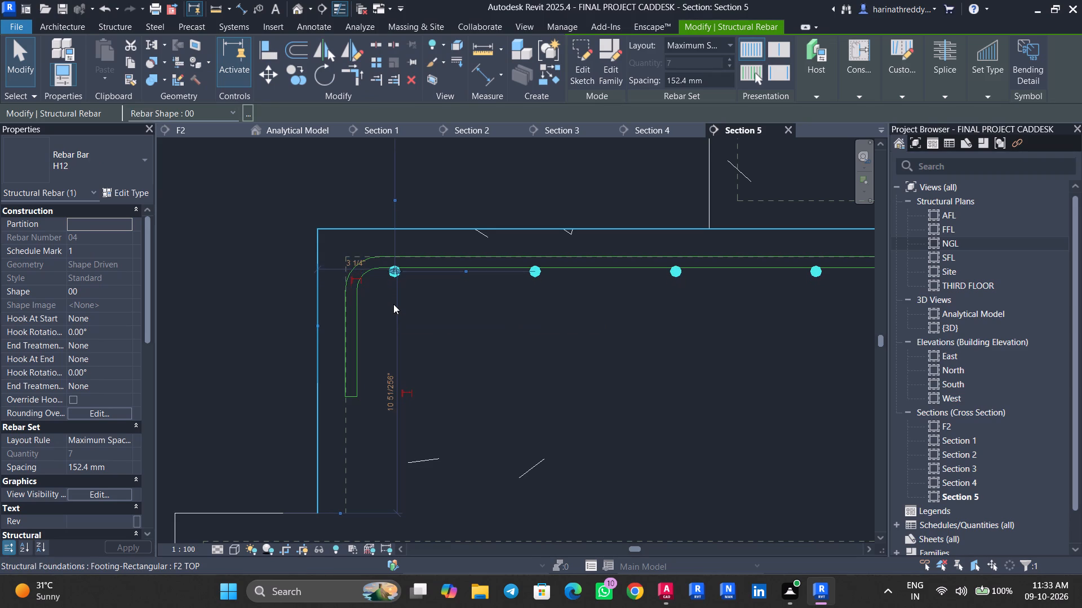
{"action": "key", "text": "Down"}
Extend the upper cross-bar set so its first bar sits inside the top bar's left bend.
{"action": "scroll", "coordinate": [458, 280], "scroll_direction": "up", "scroll_amount": 4}
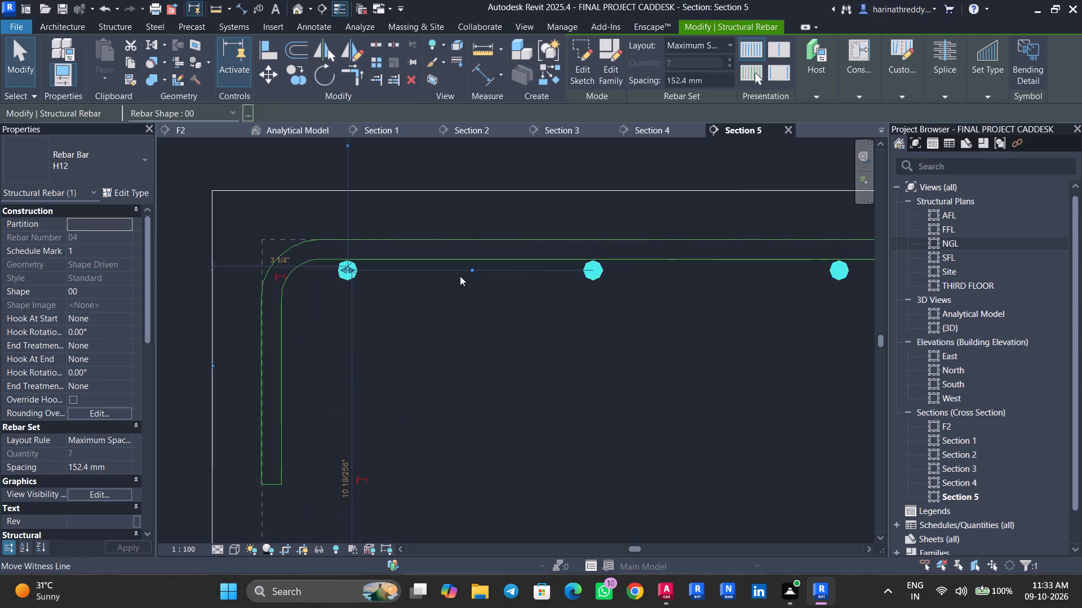
{"action": "scroll", "coordinate": [460, 276], "scroll_direction": "up", "scroll_amount": 4}
{"action": "scroll", "coordinate": [578, 276], "scroll_direction": "down", "scroll_amount": 1}
{"action": "scroll", "coordinate": [578, 276], "scroll_direction": "up", "scroll_amount": 4}
{"action": "middle_click_drag", "start_coordinate": [482, 328], "coordinate": [606, 398]}
{"action": "scroll", "coordinate": [421, 369], "scroll_direction": "down", "scroll_amount": 4}
{"action": "middle_click_drag", "start_coordinate": [356, 394], "coordinate": [517, 431]}
{"action": "scroll", "coordinate": [412, 398], "scroll_direction": "up", "scroll_amount": 3}
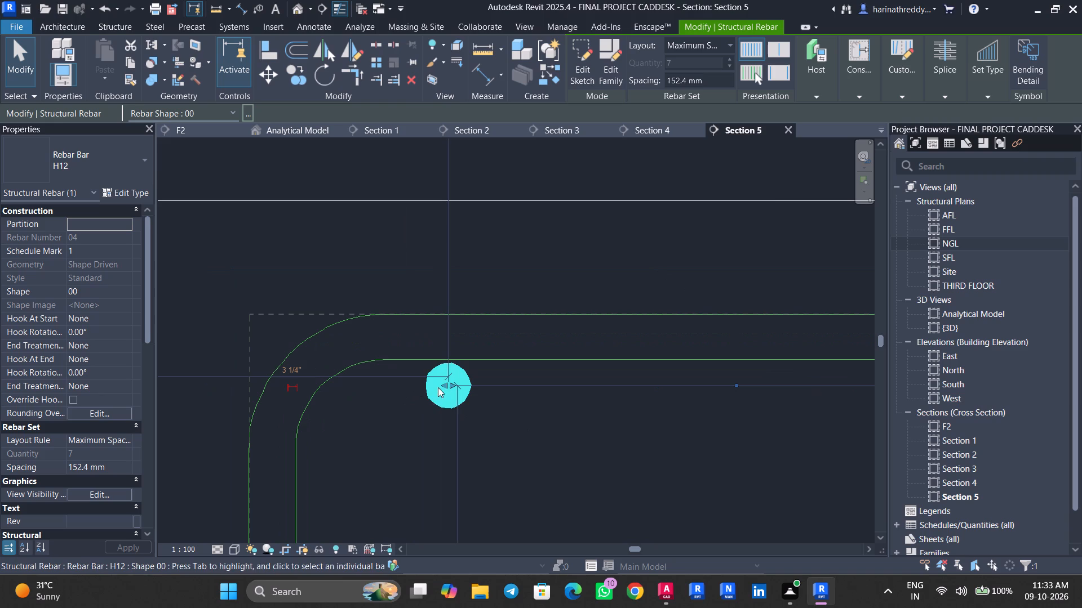
{"action": "left_click_drag", "start_coordinate": [450, 386], "coordinate": [363, 395]}
{"action": "key", "text": "Escape"}
Extend the upper cross-bar set so its last bar sits inside the top bar's right bend.
{"action": "scroll", "coordinate": [459, 422], "scroll_direction": "down", "scroll_amount": 7}
{"action": "scroll", "coordinate": [456, 421], "scroll_direction": "up", "scroll_amount": 1}
{"action": "scroll", "coordinate": [456, 421], "scroll_direction": "down", "scroll_amount": 1}
{"action": "middle_click_drag", "start_coordinate": [564, 435], "coordinate": [527, 439]}
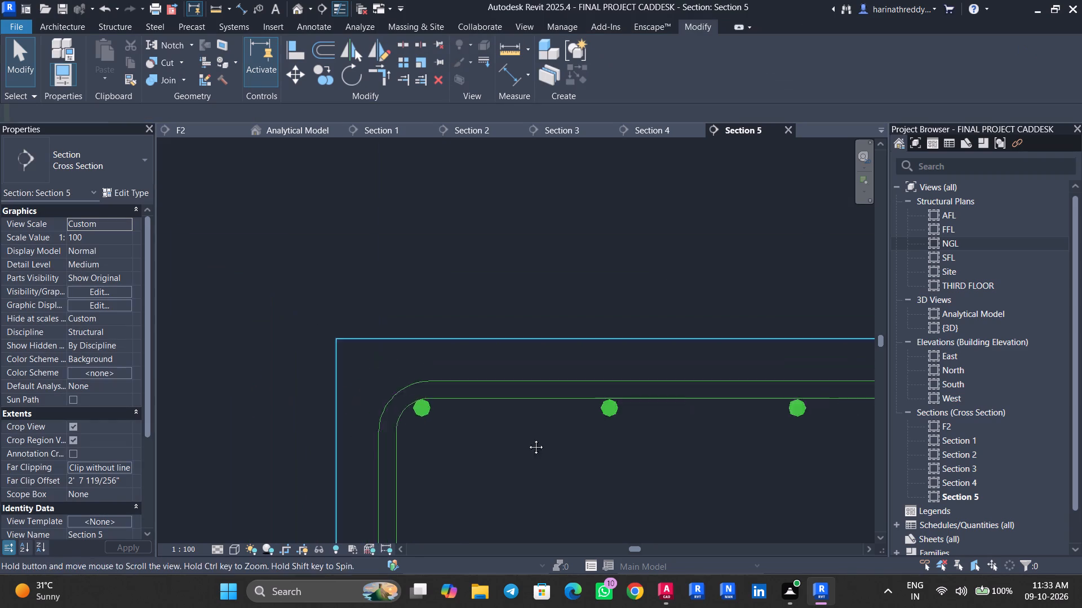
{"action": "middle_click_drag", "start_coordinate": [527, 439], "coordinate": [343, 439]}
{"action": "middle_click_drag", "start_coordinate": [720, 450], "coordinate": [460, 451]}
{"action": "middle_click_drag", "start_coordinate": [698, 436], "coordinate": [463, 459]}
{"action": "middle_click_drag", "start_coordinate": [764, 440], "coordinate": [517, 449]}
{"action": "middle_click_drag", "start_coordinate": [712, 449], "coordinate": [534, 450]}
{"action": "scroll", "coordinate": [627, 455], "scroll_direction": "up", "scroll_amount": 9}
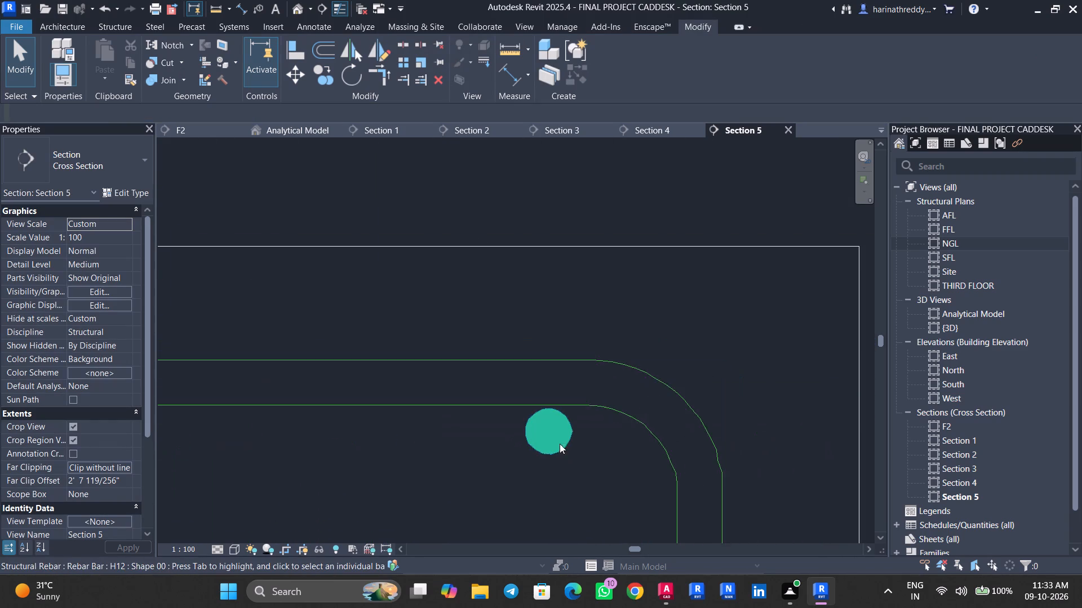
{"action": "left_click", "coordinate": [555, 441]}
{"action": "scroll", "coordinate": [565, 429], "scroll_direction": "up", "scroll_amount": 4}
{"action": "left_click_drag", "start_coordinate": [534, 417], "coordinate": [644, 433]}
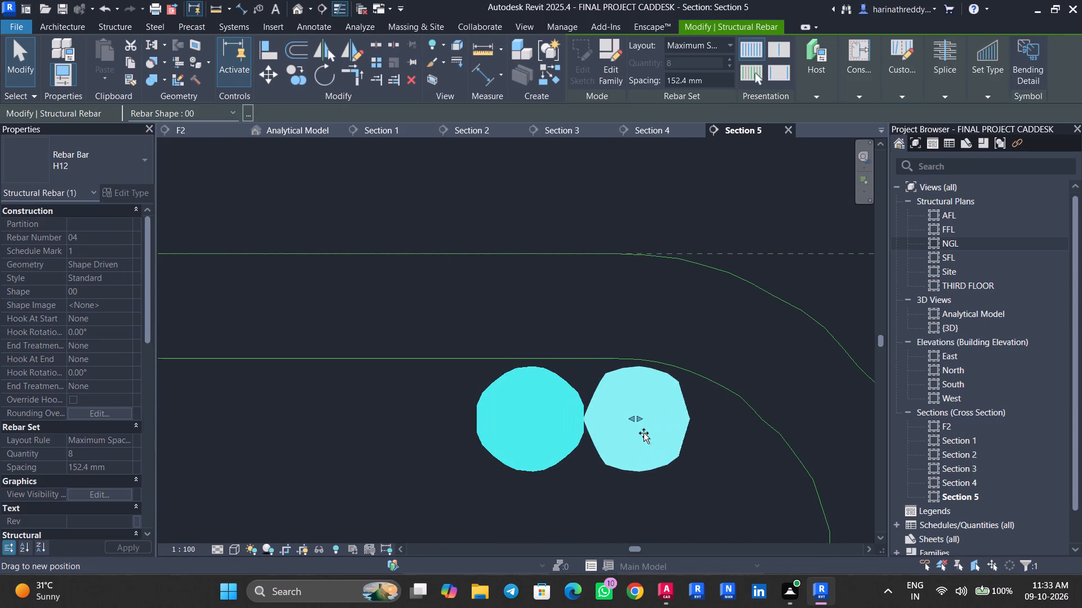
{"action": "left_click_drag", "start_coordinate": [644, 433], "coordinate": [659, 432]}
{"action": "key", "text": "Escape"}
{"action": "key", "text": "Escape"}
Save the project.
{"action": "scroll", "coordinate": [535, 427], "scroll_direction": "down", "scroll_amount": 6}
{"action": "scroll", "coordinate": [535, 427], "scroll_direction": "up", "scroll_amount": 1}
{"action": "scroll", "coordinate": [535, 427], "scroll_direction": "down", "scroll_amount": 16}
{"action": "scroll", "coordinate": [535, 427], "scroll_direction": "up", "scroll_amount": 1}
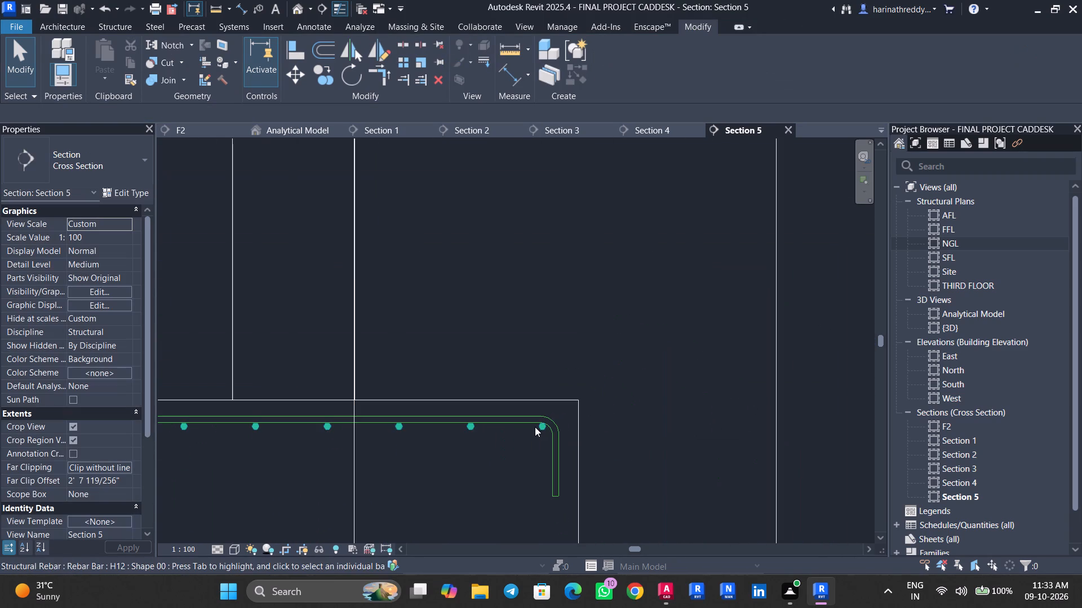
{"action": "key", "text": "ctrl+s"}
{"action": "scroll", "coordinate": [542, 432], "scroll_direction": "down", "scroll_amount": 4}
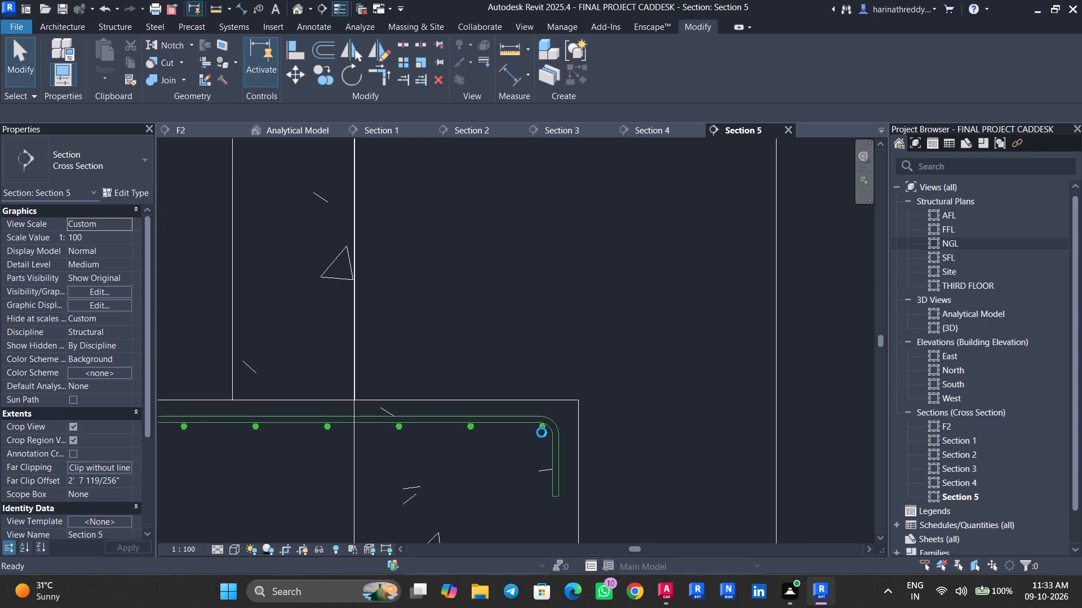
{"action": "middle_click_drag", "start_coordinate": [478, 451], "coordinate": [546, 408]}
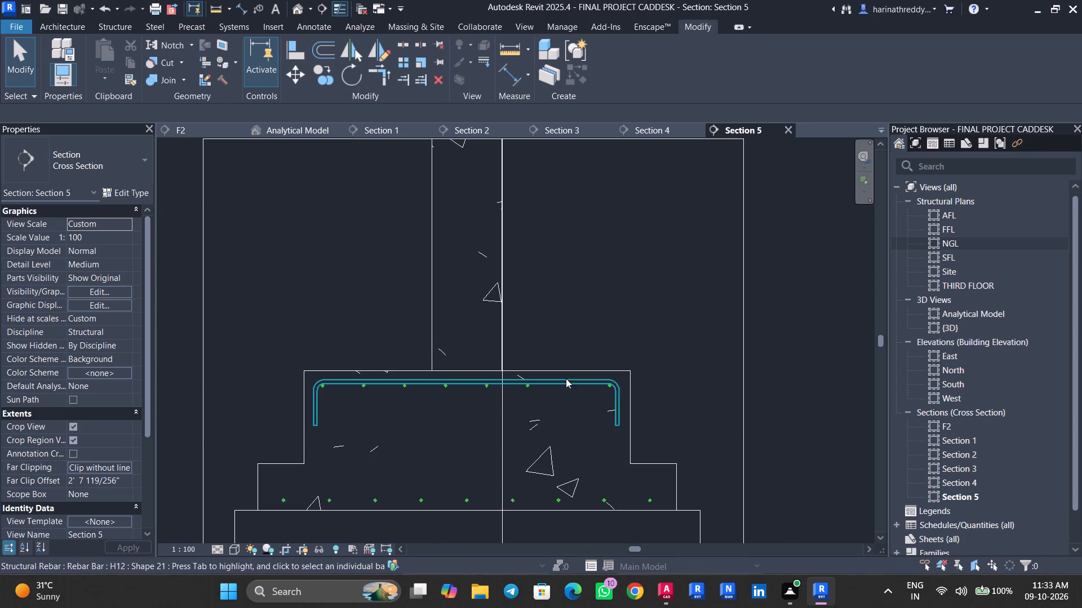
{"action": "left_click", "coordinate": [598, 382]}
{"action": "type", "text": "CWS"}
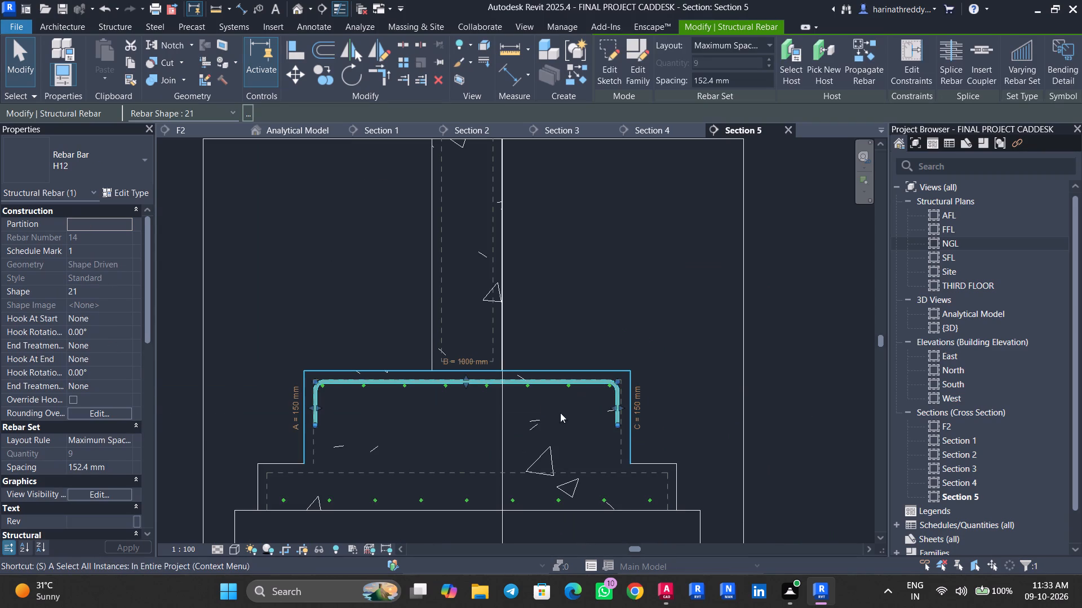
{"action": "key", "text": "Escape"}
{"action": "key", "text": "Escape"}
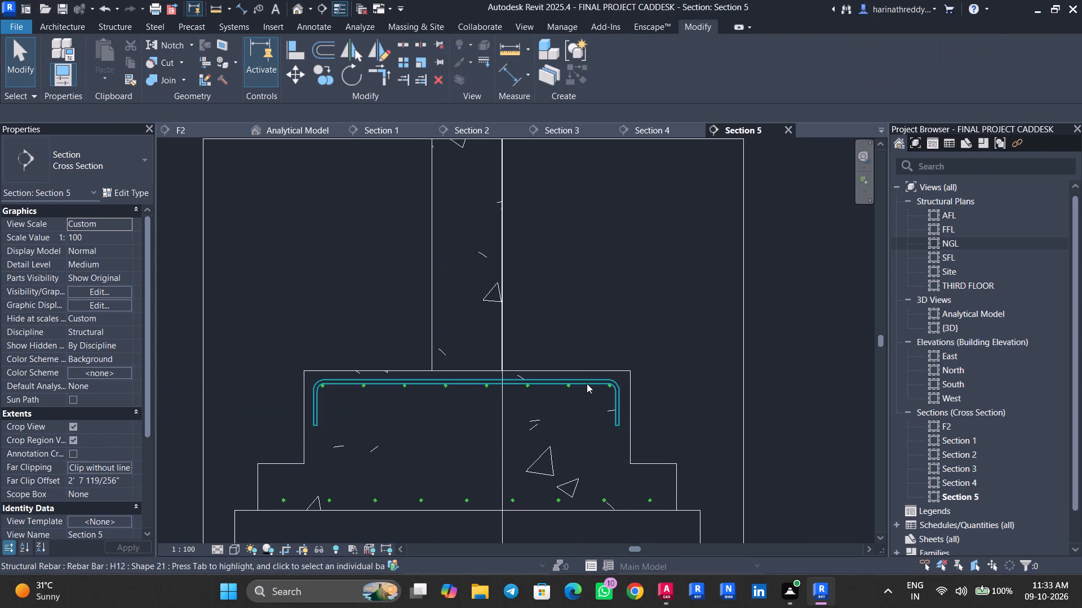
Create a similar H12 shape 21 rebar from the top bar and place it in the PCC slab beneath the footing.
{"action": "left_click", "coordinate": [587, 383]}
{"action": "key", "text": "c"}
{"action": "key", "text": "s"}
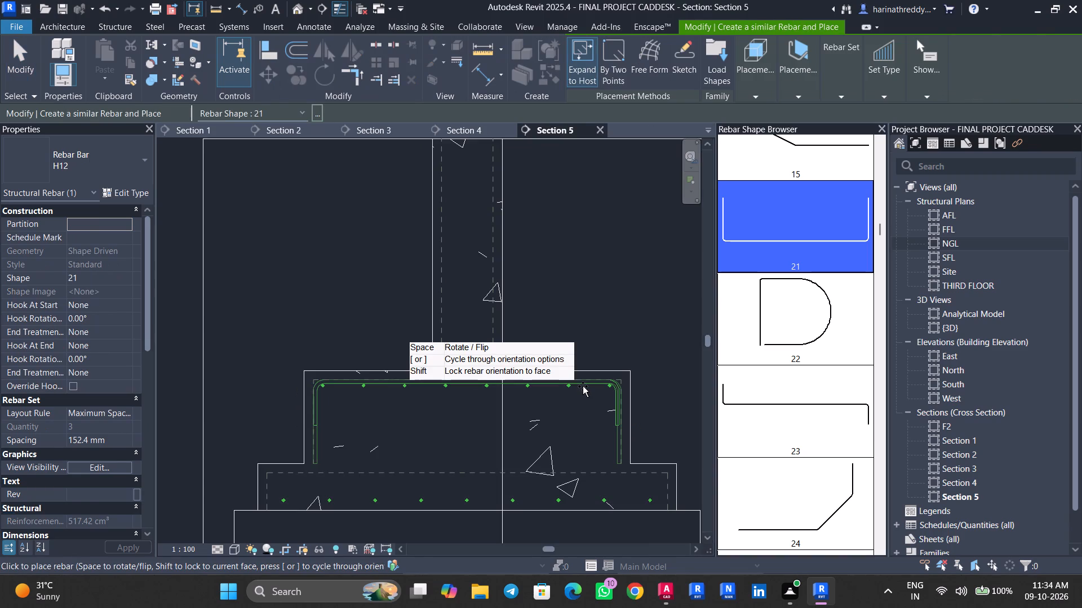
{"action": "left_click", "coordinate": [509, 517]}
{"action": "scroll", "coordinate": [509, 517], "scroll_direction": "up", "scroll_amount": 1}
{"action": "middle_click_drag", "start_coordinate": [509, 517], "coordinate": [529, 449]}
{"action": "scroll", "coordinate": [529, 449], "scroll_direction": "down", "scroll_amount": 1}
{"action": "key", "text": "Escape"}
{"action": "key", "text": "Escape"}
{"action": "key", "text": "Escape"}
Move the new H12 bar's horizontal segment up into the F2 footing, directly beneath its bottom row of cross bars.
{"action": "left_click", "coordinate": [477, 472]}
{"action": "scroll", "coordinate": [488, 463], "scroll_direction": "up", "scroll_amount": 6}
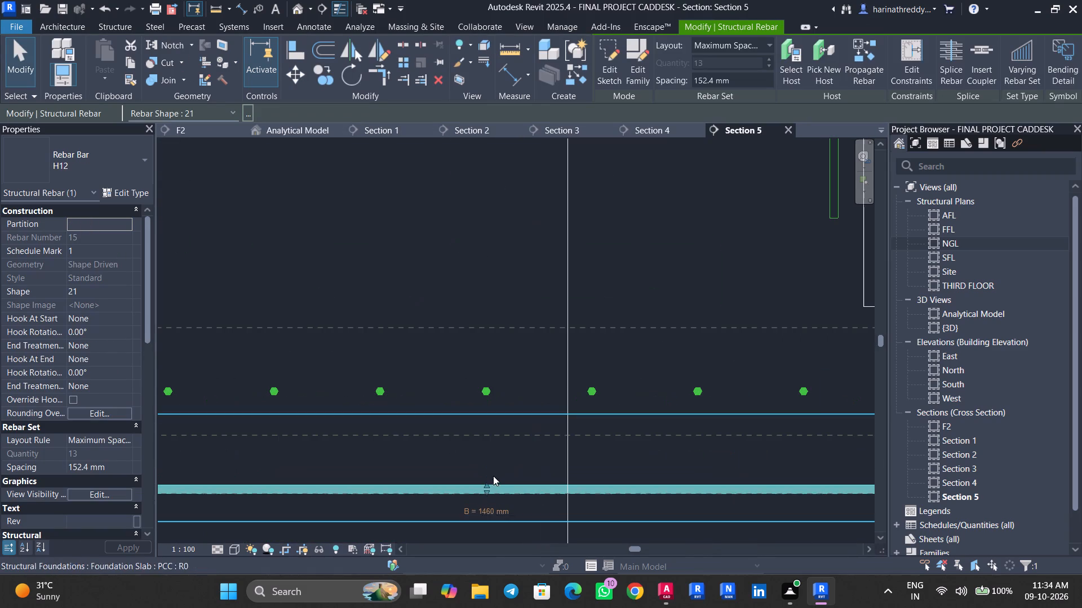
{"action": "left_click_drag", "start_coordinate": [486, 484], "coordinate": [491, 406]}
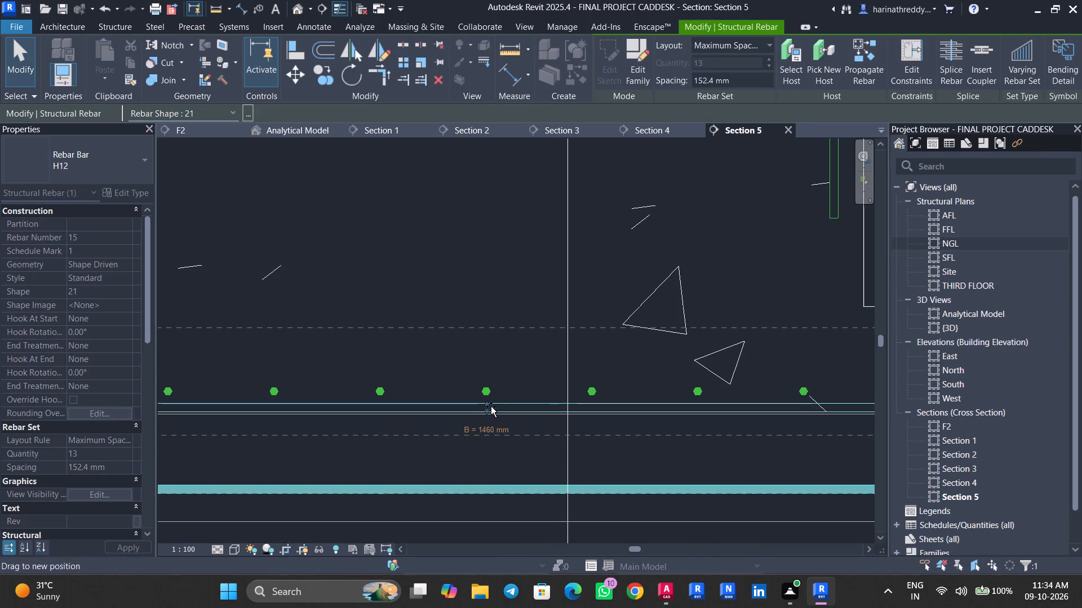
{"action": "left_click_drag", "start_coordinate": [491, 406], "coordinate": [491, 403]}
{"action": "scroll", "coordinate": [489, 418], "scroll_direction": "down", "scroll_amount": 2}
{"action": "scroll", "coordinate": [489, 418], "scroll_direction": "up", "scroll_amount": 1}
{"action": "scroll", "coordinate": [489, 418], "scroll_direction": "down", "scroll_amount": 3}
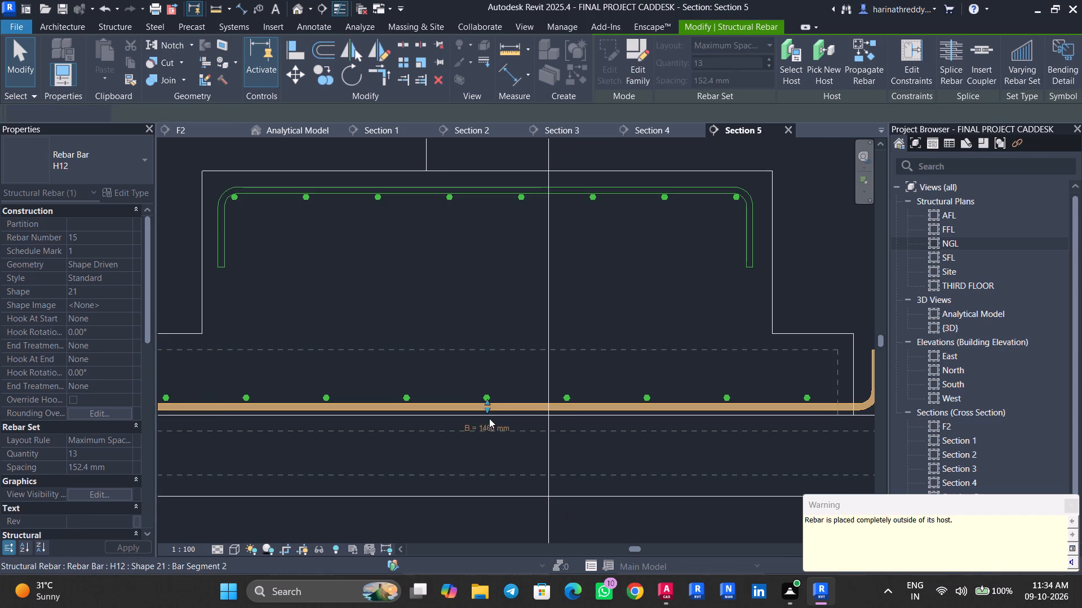
Move the new bottom bar's left leg inside the F2 footing's cover line.
{"action": "scroll", "coordinate": [489, 418], "scroll_direction": "down", "scroll_amount": 1}
{"action": "scroll", "coordinate": [248, 394], "scroll_direction": "up", "scroll_amount": 6}
{"action": "left_click_drag", "start_coordinate": [227, 378], "coordinate": [261, 381]}
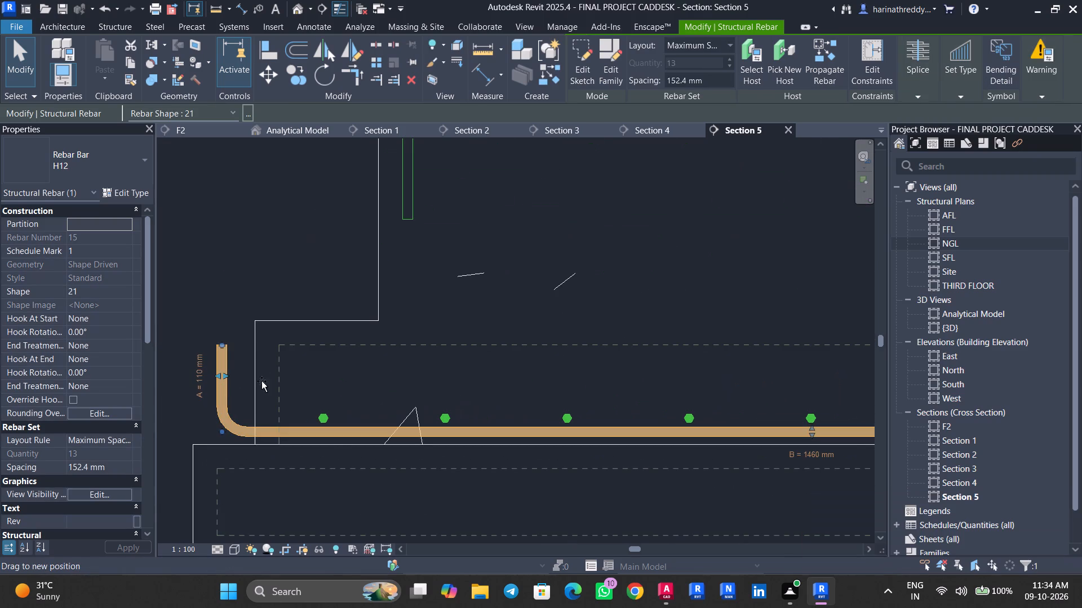
{"action": "left_click_drag", "start_coordinate": [261, 381], "coordinate": [292, 384]}
{"action": "key", "text": "Escape"}
Move the bottom bar's right leg inside the F2 footing's cover line and set leg C to 85 mm.
{"action": "scroll", "coordinate": [403, 390], "scroll_direction": "down", "scroll_amount": 2}
{"action": "scroll", "coordinate": [403, 390], "scroll_direction": "up", "scroll_amount": 1}
{"action": "scroll", "coordinate": [408, 384], "scroll_direction": "down", "scroll_amount": 2}
{"action": "middle_click_drag", "start_coordinate": [408, 384], "coordinate": [96, 430]}
{"action": "middle_click_drag", "start_coordinate": [621, 431], "coordinate": [413, 429]}
{"action": "left_click", "coordinate": [636, 422]}
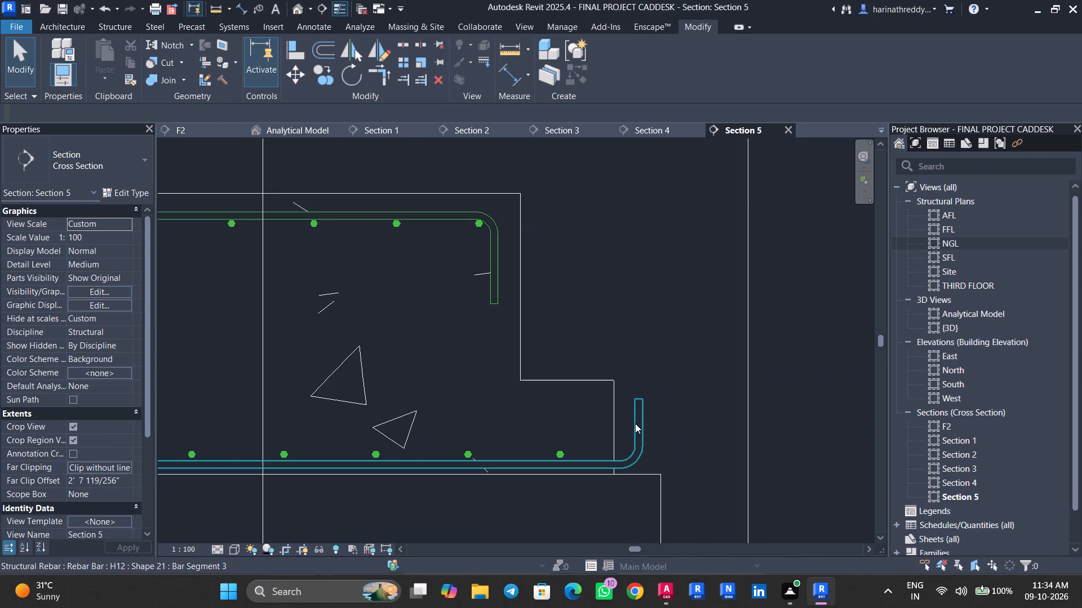
{"action": "left_click_drag", "start_coordinate": [635, 423], "coordinate": [591, 421]}
{"action": "scroll", "coordinate": [591, 421], "scroll_direction": "up", "scroll_amount": 7}
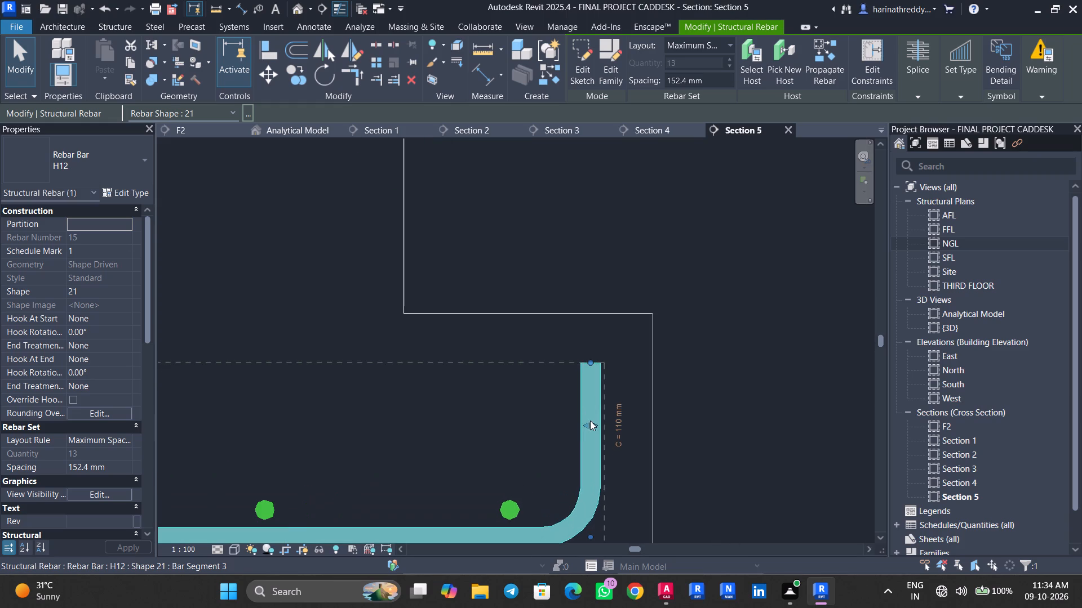
{"action": "left_click", "coordinate": [588, 419]}
{"action": "left_click", "coordinate": [606, 418]}
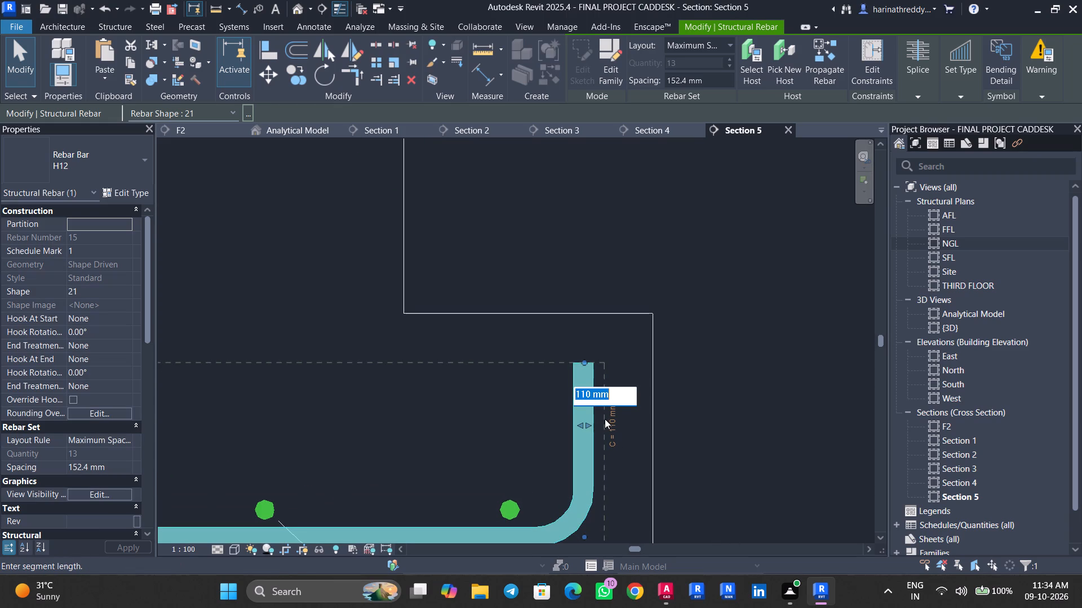
{"action": "type", "text": "85"}
{"action": "key", "text": "Return"}
{"action": "scroll", "coordinate": [495, 348], "scroll_direction": "down", "scroll_amount": 8}
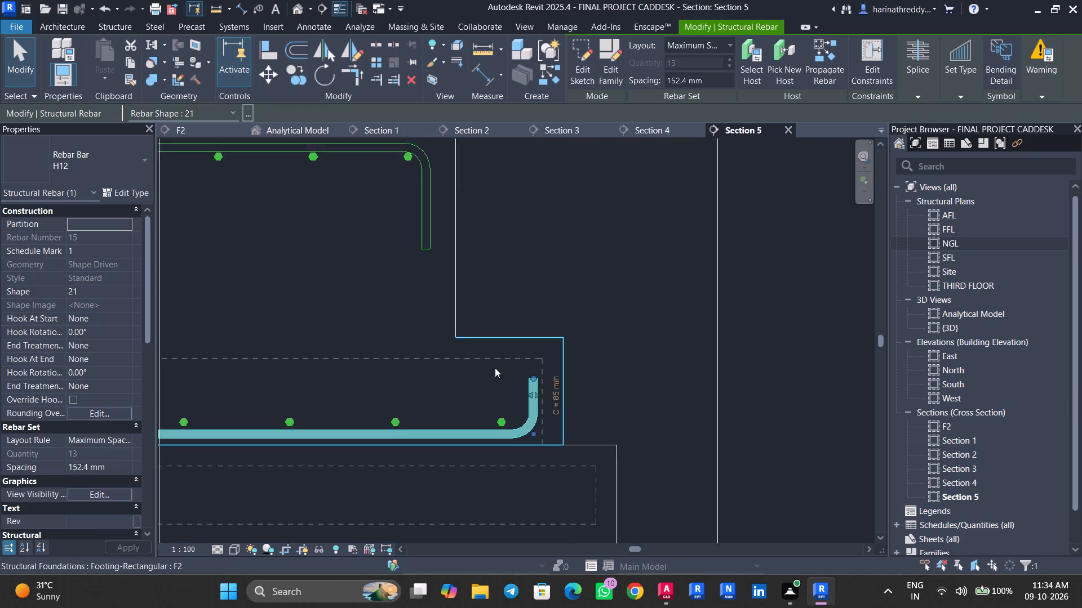
Set the bottom bar's left leg A to 85 mm.
{"action": "middle_click_drag", "start_coordinate": [398, 391], "coordinate": [758, 395]}
{"action": "middle_click_drag", "start_coordinate": [465, 392], "coordinate": [676, 409]}
{"action": "scroll", "coordinate": [411, 399], "scroll_direction": "up", "scroll_amount": 2}
{"action": "left_click", "coordinate": [373, 403]}
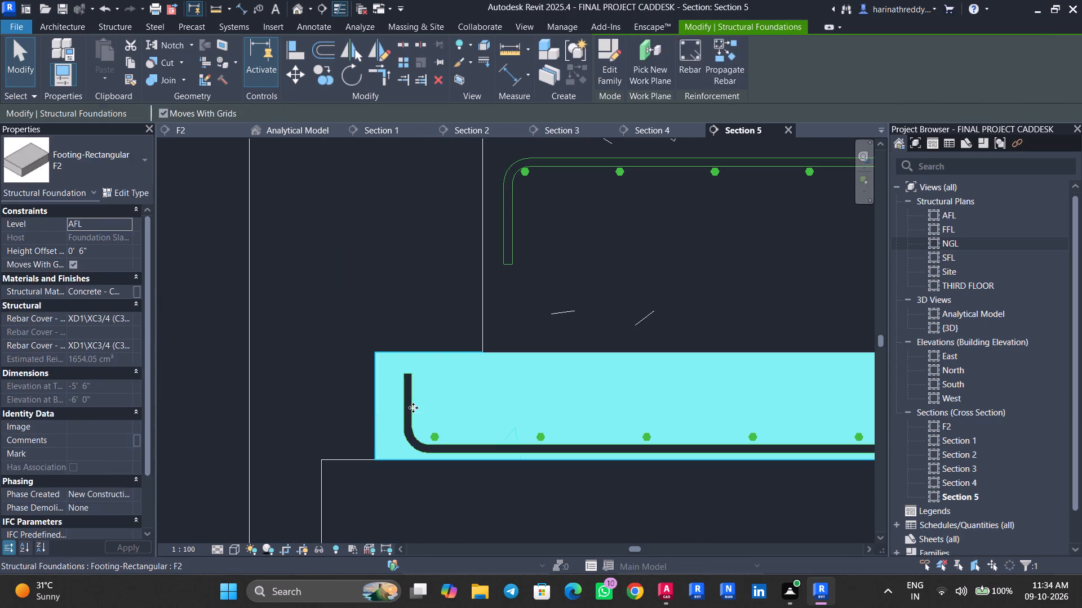
{"action": "key", "text": "Escape"}
{"action": "left_click", "coordinate": [404, 413]}
{"action": "left_click", "coordinate": [383, 405]}
{"action": "type", "text": "85"}
{"action": "key", "text": "Return"}
{"action": "key", "text": "Escape"}
{"action": "key", "text": "Escape"}
Move the first bar of the F2 footing's lower cross-bar row toward the bottom bar's left bend.
{"action": "scroll", "coordinate": [447, 439], "scroll_direction": "up", "scroll_amount": 5}
{"action": "left_click", "coordinate": [432, 450]}
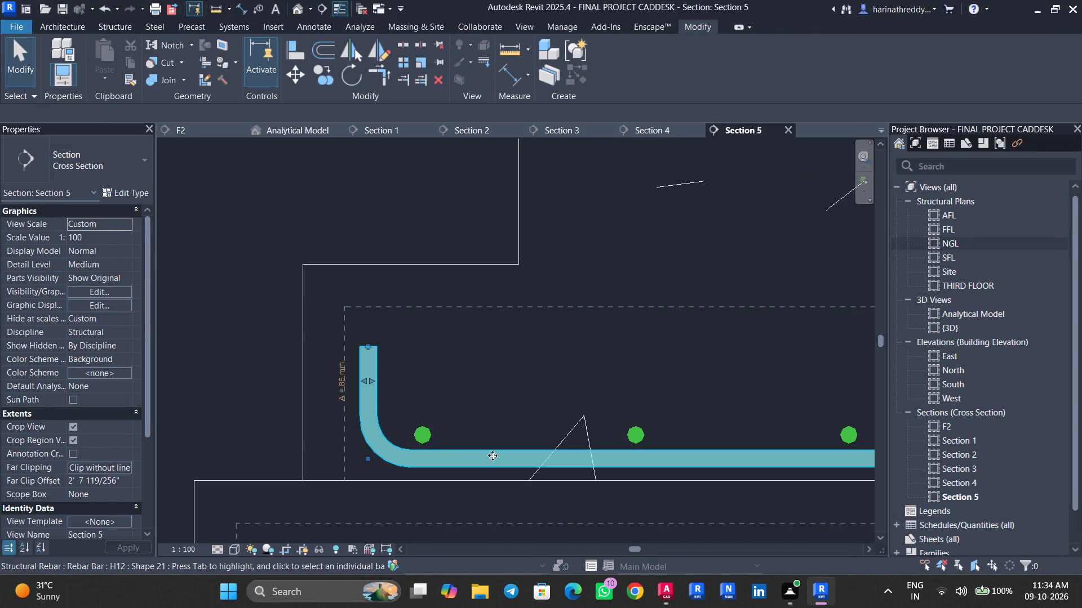
{"action": "scroll", "coordinate": [441, 440], "scroll_direction": "up", "scroll_amount": 6}
{"action": "key", "text": "Escape"}
{"action": "left_click", "coordinate": [405, 437]}
{"action": "left_click_drag", "start_coordinate": [394, 430], "coordinate": [343, 435]}
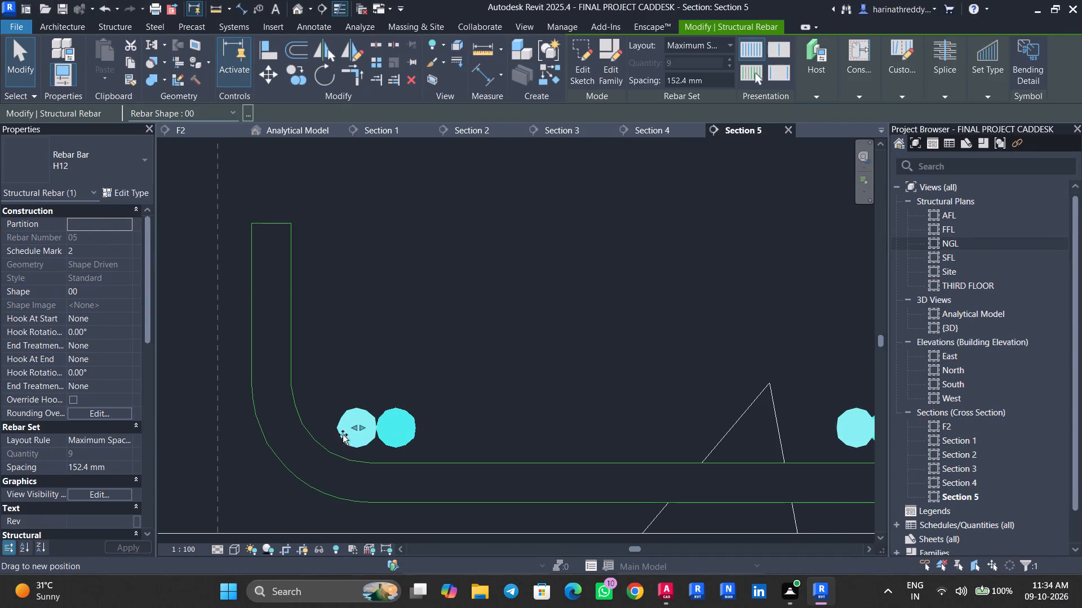
{"action": "left_click_drag", "start_coordinate": [343, 435], "coordinate": [334, 434]}
{"action": "key", "text": "Escape"}
Nudge the lower row of H12 cross bars down so it rests directly on the F2 footing's bottom bar.
{"action": "scroll", "coordinate": [441, 403], "scroll_direction": "down", "scroll_amount": 2}
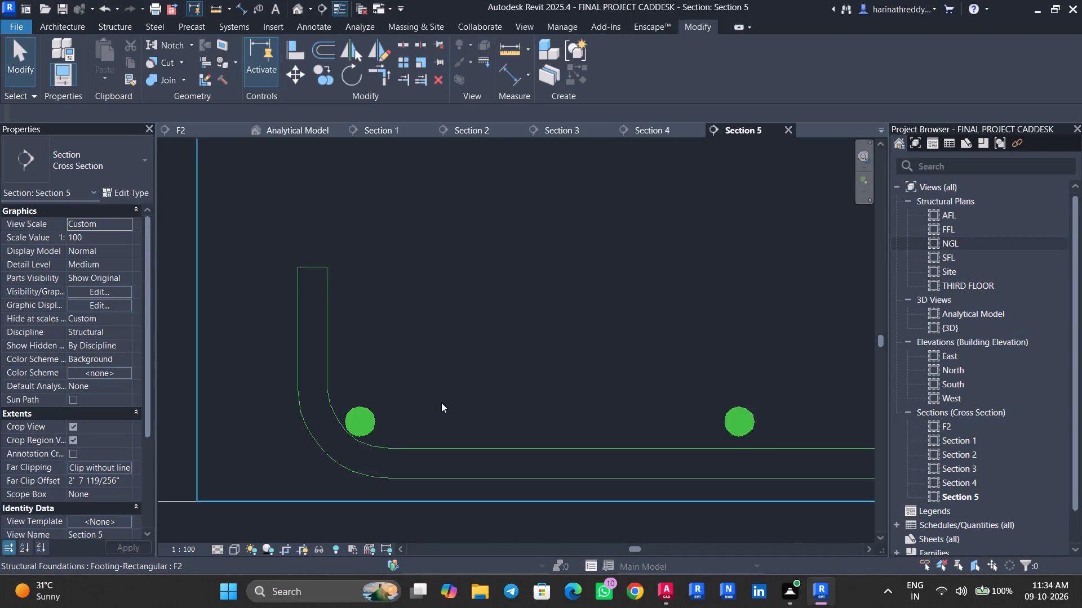
{"action": "scroll", "coordinate": [441, 403], "scroll_direction": "down", "scroll_amount": 2}
{"action": "key", "text": "Down"}
{"action": "key", "text": "Down"}
{"action": "key", "text": "Down"}
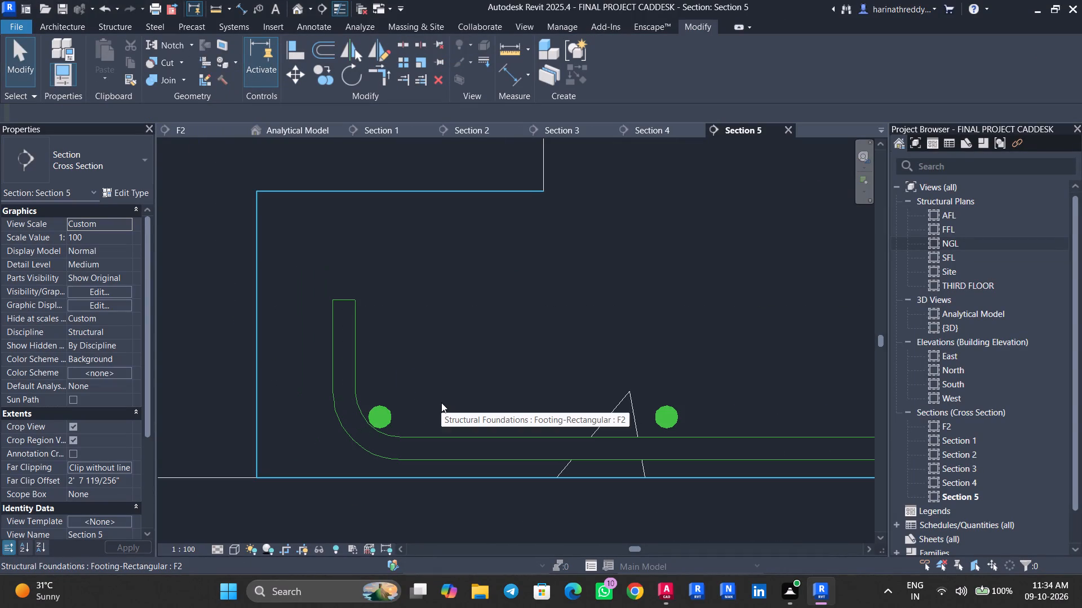
{"action": "left_click", "coordinate": [658, 416]}
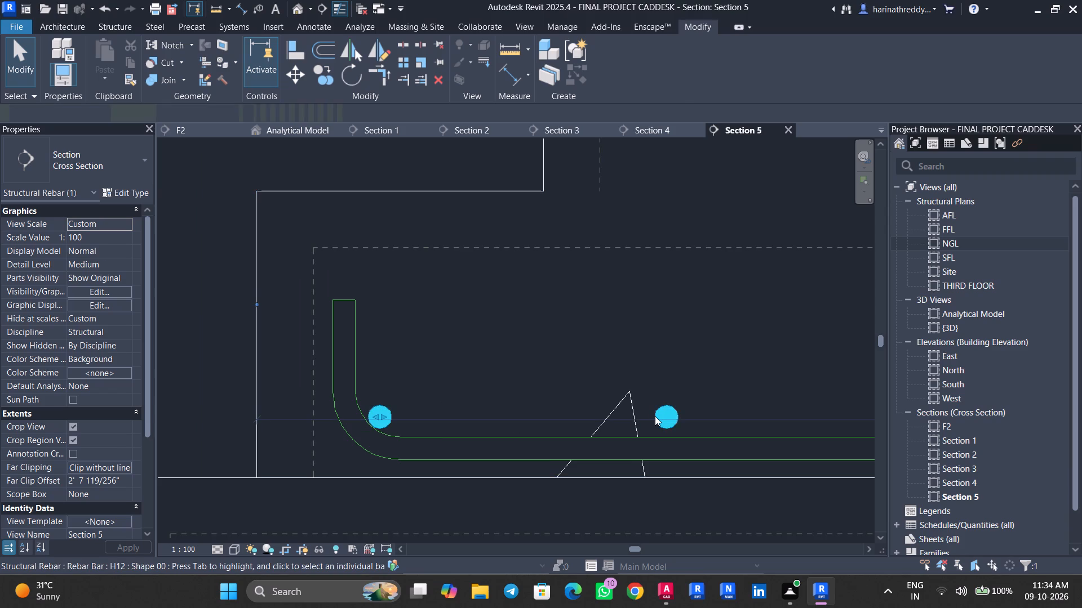
{"action": "key", "text": "Down"}
{"action": "key", "text": "Down"}
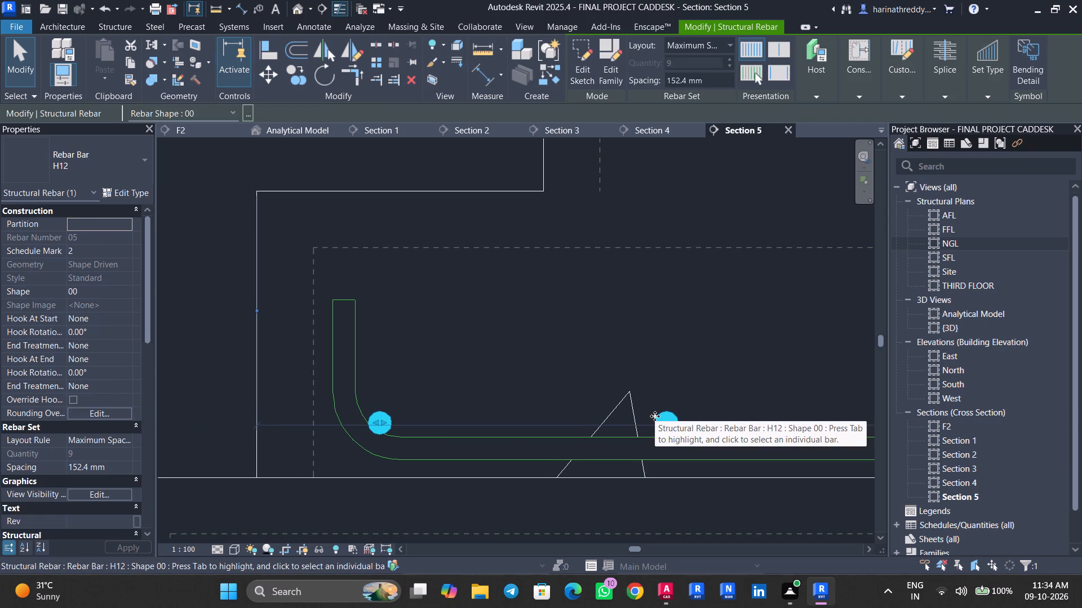
{"action": "scroll", "coordinate": [650, 436], "scroll_direction": "down", "scroll_amount": 1}
{"action": "scroll", "coordinate": [650, 436], "scroll_direction": "up", "scroll_amount": 8}
{"action": "key", "text": "Down"}
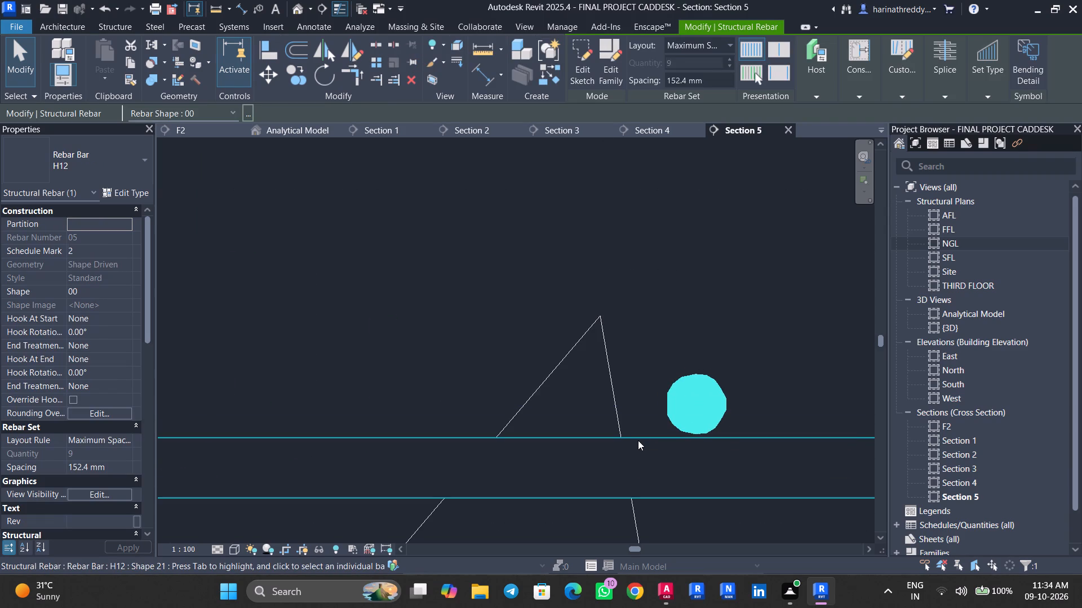
{"action": "key", "text": "Up"}
{"action": "key", "text": "Down"}
{"action": "key", "text": "Down"}
{"action": "key", "text": "Up"}
{"action": "key", "text": "Down"}
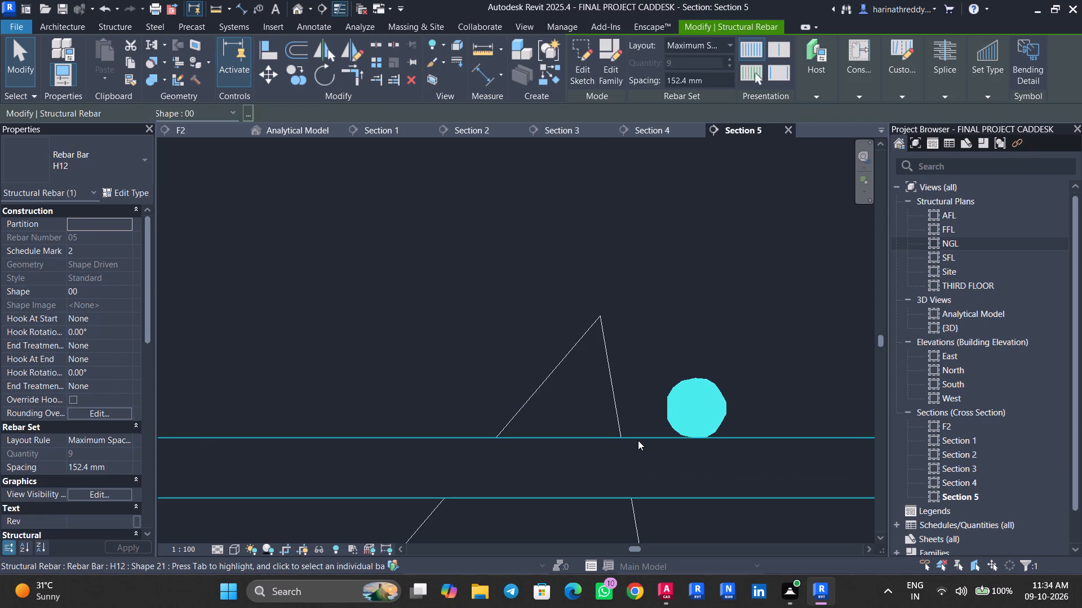
{"action": "key", "text": "Escape"}
Shift the left end of the cross-bar row slightly inward so its first bar clears the bottom bar's bend.
{"action": "scroll", "coordinate": [596, 450], "scroll_direction": "down", "scroll_amount": 3}
{"action": "left_click", "coordinate": [648, 420]}
{"action": "scroll", "coordinate": [523, 399], "scroll_direction": "down", "scroll_amount": 5}
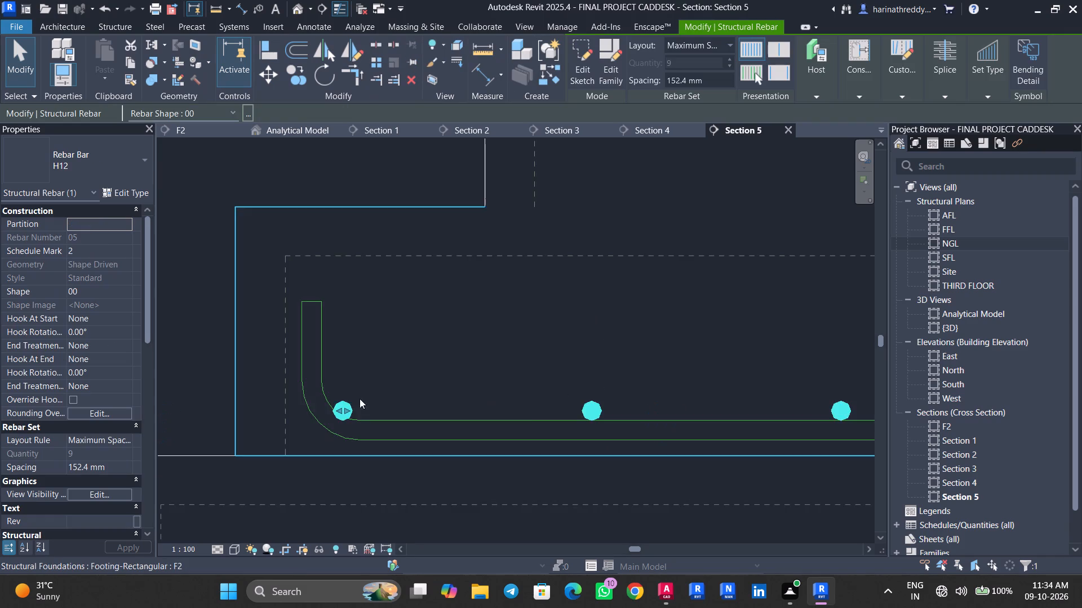
{"action": "scroll", "coordinate": [339, 404], "scroll_direction": "up", "scroll_amount": 6}
{"action": "left_click_drag", "start_coordinate": [349, 413], "coordinate": [377, 414]}
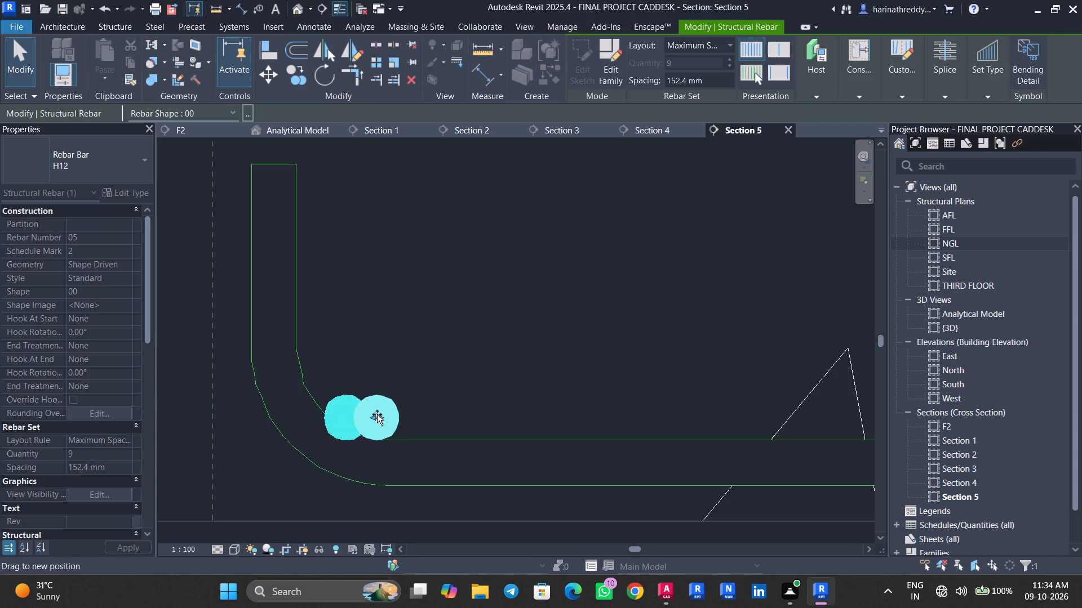
{"action": "left_click_drag", "start_coordinate": [377, 414], "coordinate": [371, 414]}
{"action": "key", "text": "Escape"}
Extend the right end of the lower cross-bar row to the start of the bottom bar's right bend.
{"action": "scroll", "coordinate": [389, 388], "scroll_direction": "down", "scroll_amount": 10}
{"action": "middle_click_drag", "start_coordinate": [571, 354], "coordinate": [345, 366]}
{"action": "middle_click_drag", "start_coordinate": [668, 373], "coordinate": [489, 375]}
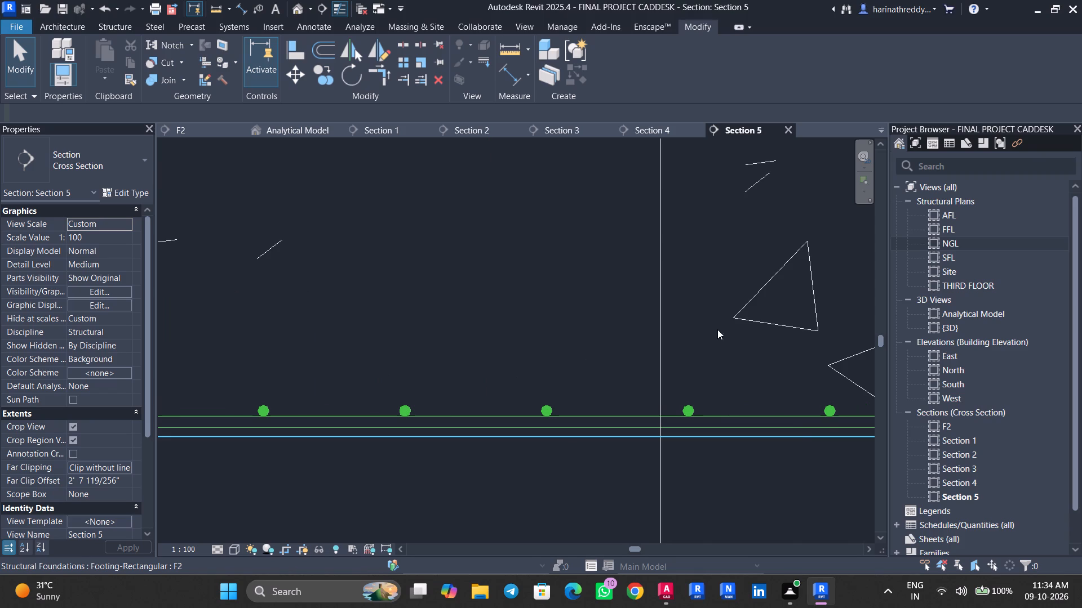
{"action": "middle_click_drag", "start_coordinate": [719, 330], "coordinate": [468, 362]}
{"action": "middle_click_drag", "start_coordinate": [698, 361], "coordinate": [463, 387]}
{"action": "scroll", "coordinate": [622, 464], "scroll_direction": "up", "scroll_amount": 6}
{"action": "left_click", "coordinate": [635, 465]}
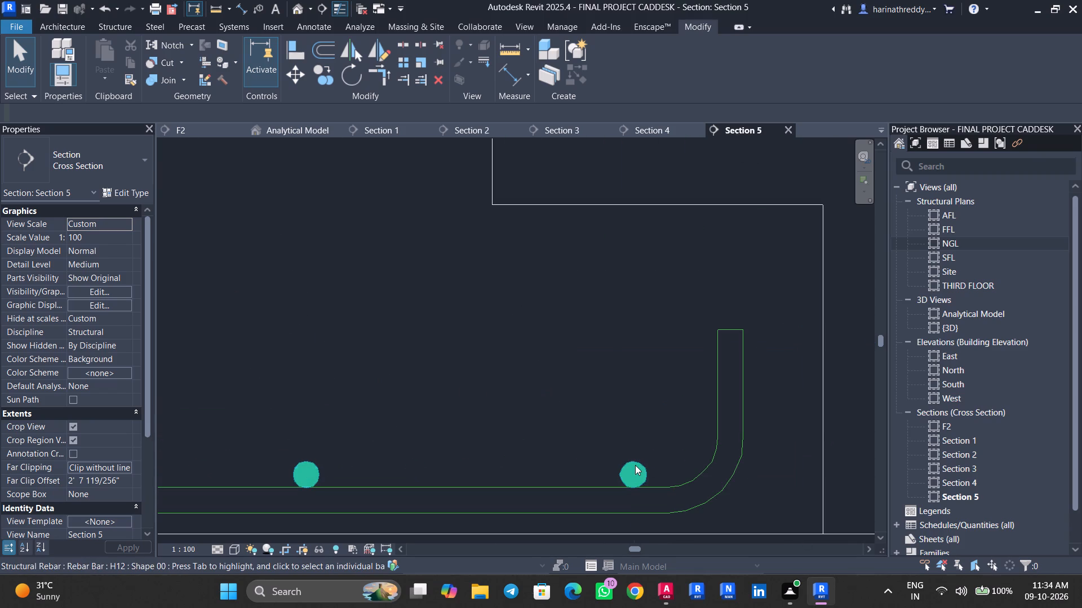
{"action": "left_click_drag", "start_coordinate": [637, 471], "coordinate": [681, 473]}
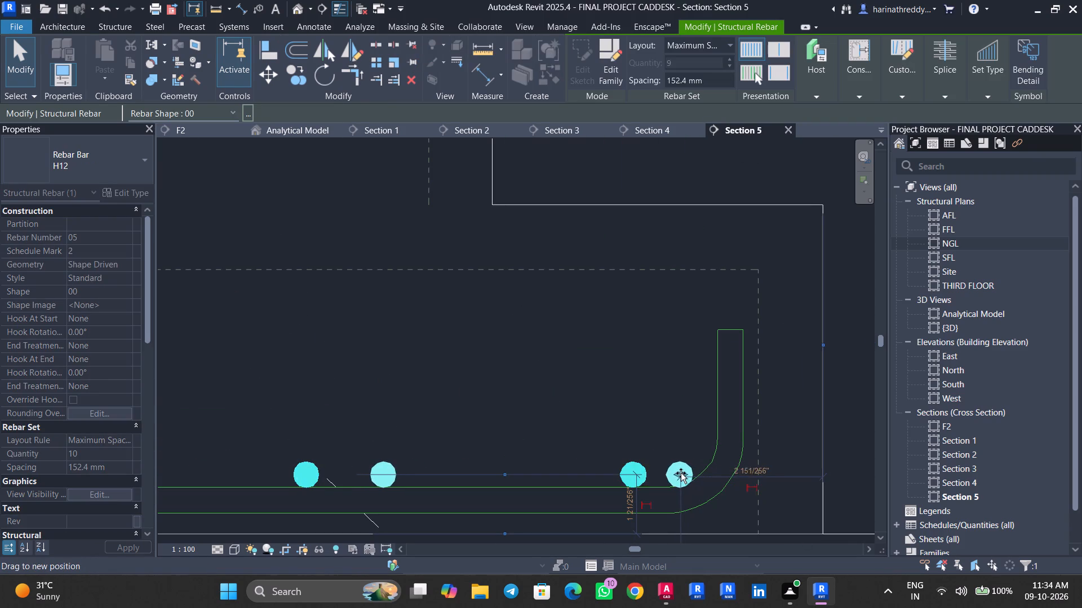
{"action": "left_click_drag", "start_coordinate": [681, 473], "coordinate": [676, 471]}
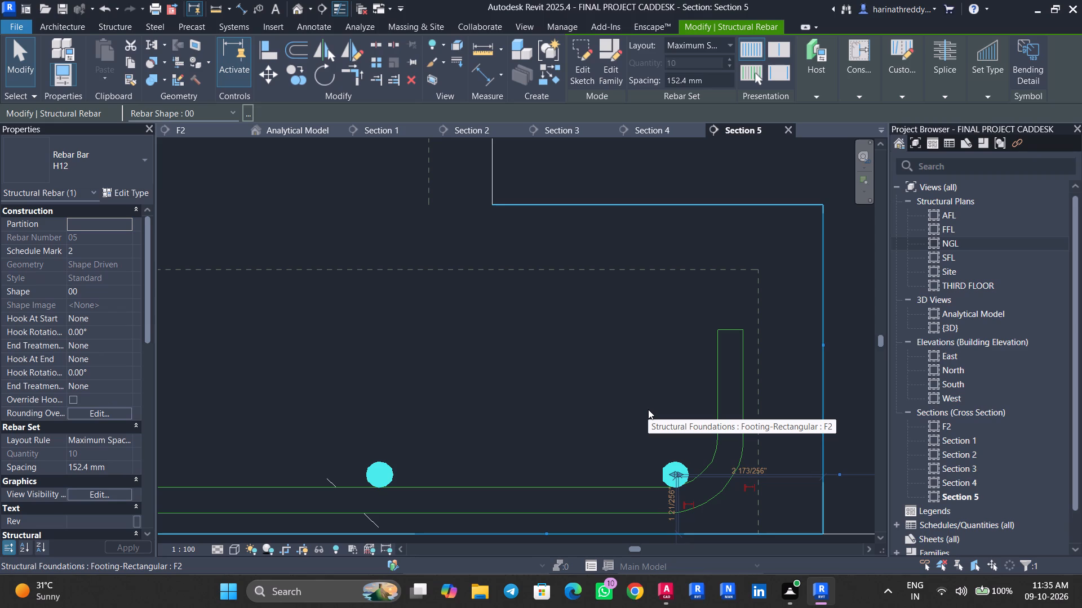
{"action": "key", "text": "Escape"}
{"action": "key", "text": "Escape"}
{"action": "key", "text": "Escape"}
Set the bent H12 bottom bar set to show unobscured in the {3D} view.
{"action": "left_click", "coordinate": [748, 405]}
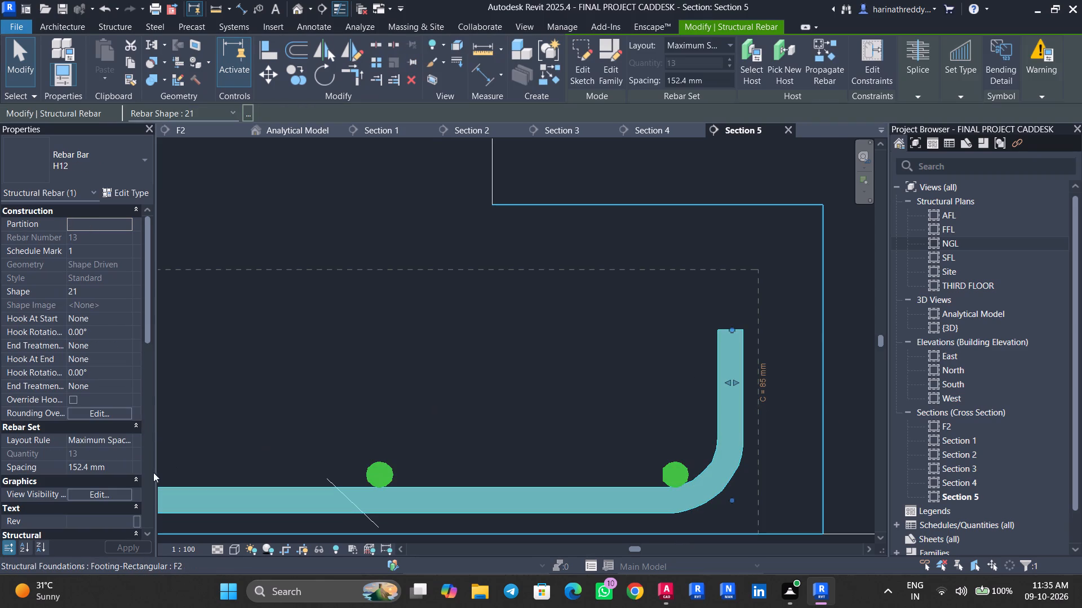
{"action": "left_click", "coordinate": [129, 489]}
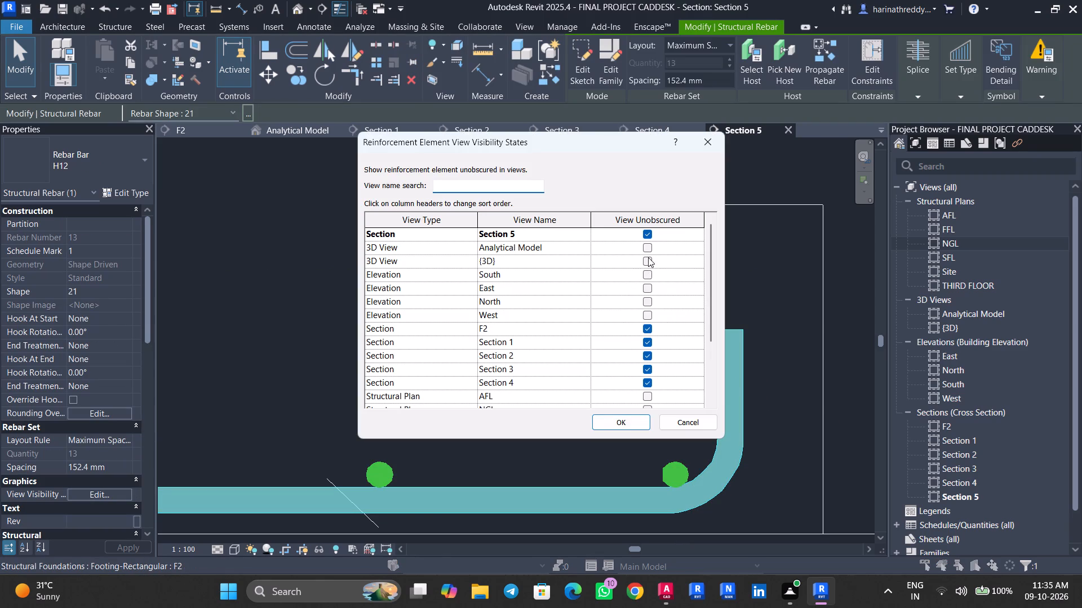
{"action": "left_click", "coordinate": [648, 257]}
{"action": "left_click", "coordinate": [622, 421]}
{"action": "key", "text": "Escape"}
{"action": "key", "text": "Escape"}
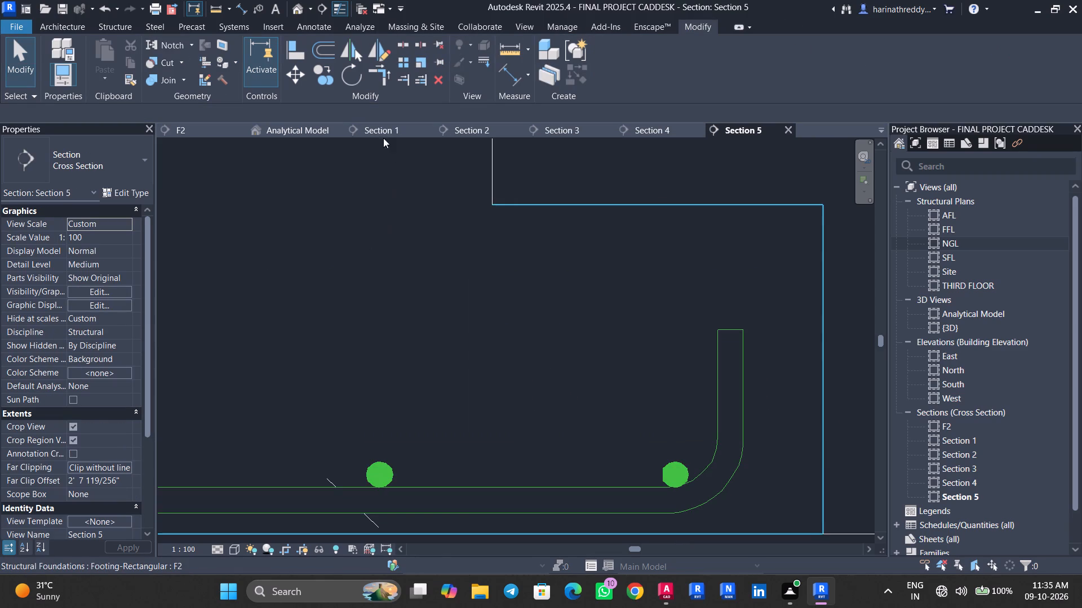
Open the {3D} view and examine the bottom reinforcement in the footings around the frame.
{"action": "left_click", "coordinate": [299, 13]}
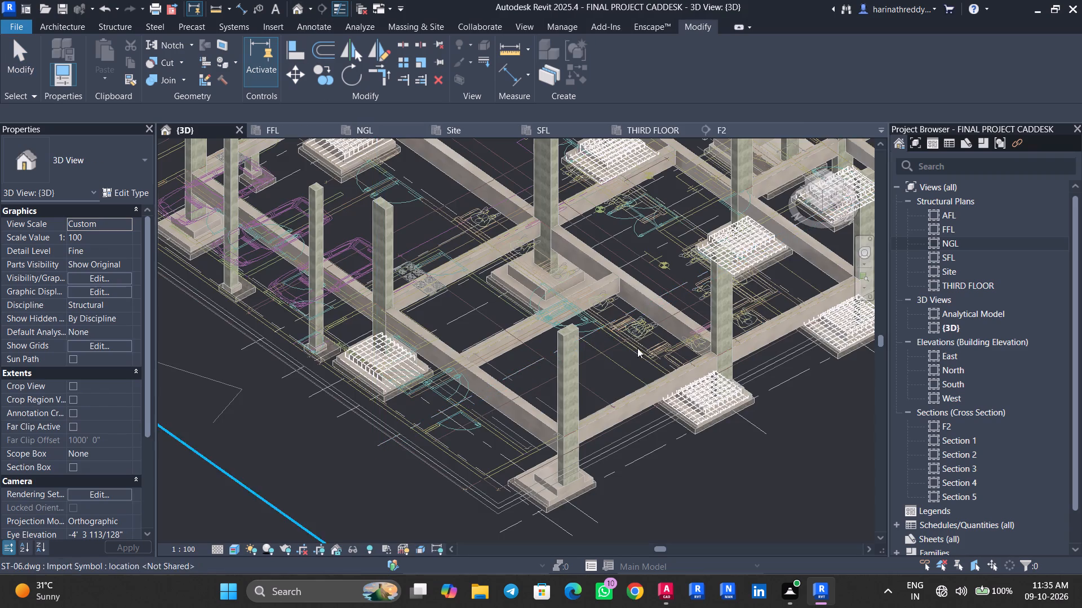
{"action": "scroll", "coordinate": [422, 400], "scroll_direction": "up", "scroll_amount": 5}
{"action": "scroll", "coordinate": [422, 409], "scroll_direction": "down", "scroll_amount": 1}
{"action": "scroll", "coordinate": [422, 409], "scroll_direction": "up", "scroll_amount": 2}
{"action": "middle_click_drag", "start_coordinate": [455, 401], "coordinate": [528, 380], "text": "shift"}
{"action": "scroll", "coordinate": [503, 388], "scroll_direction": "up", "scroll_amount": 1, "text": "shift"}
{"action": "scroll", "coordinate": [632, 403], "scroll_direction": "down", "scroll_amount": 2}
{"action": "middle_click_drag", "start_coordinate": [620, 399], "coordinate": [378, 338]}
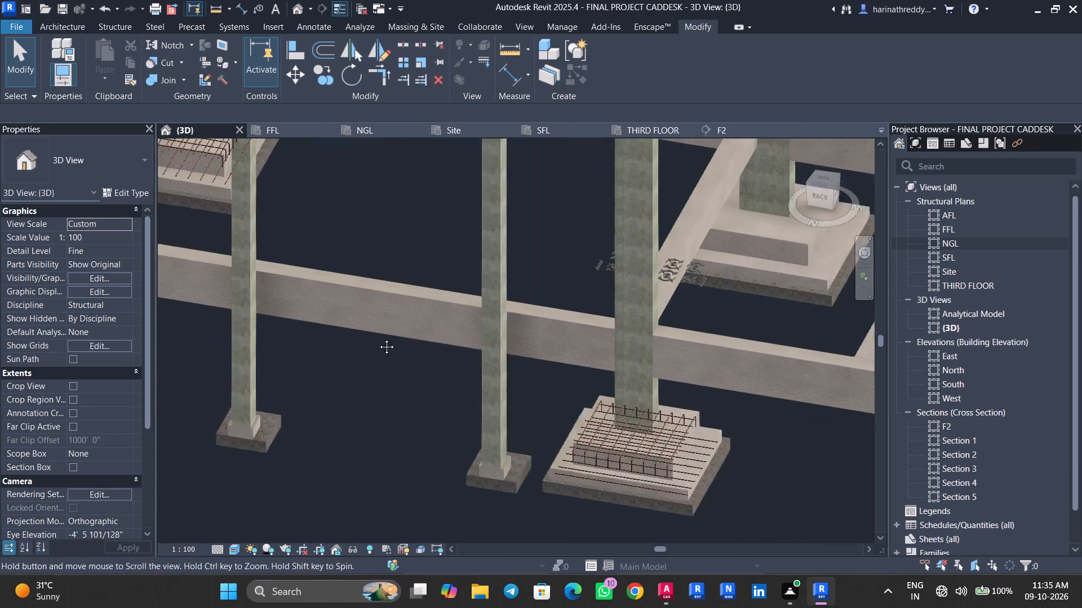
{"action": "middle_click_drag", "start_coordinate": [378, 338], "coordinate": [343, 329]}
{"action": "scroll", "coordinate": [378, 338], "scroll_direction": "down", "scroll_amount": 2}
{"action": "scroll", "coordinate": [376, 392], "scroll_direction": "down", "scroll_amount": 2}
{"action": "scroll", "coordinate": [376, 392], "scroll_direction": "up", "scroll_amount": 1}
{"action": "scroll", "coordinate": [376, 392], "scroll_direction": "down", "scroll_amount": 1}
{"action": "scroll", "coordinate": [376, 392], "scroll_direction": "up", "scroll_amount": 1}
{"action": "scroll", "coordinate": [376, 392], "scroll_direction": "down", "scroll_amount": 1}
{"action": "middle_click_drag", "start_coordinate": [370, 423], "coordinate": [623, 397], "text": "shift"}
{"action": "scroll", "coordinate": [388, 424], "scroll_direction": "up", "scroll_amount": 1, "text": "shift"}
{"action": "middle_click_drag", "start_coordinate": [653, 390], "coordinate": [550, 401]}
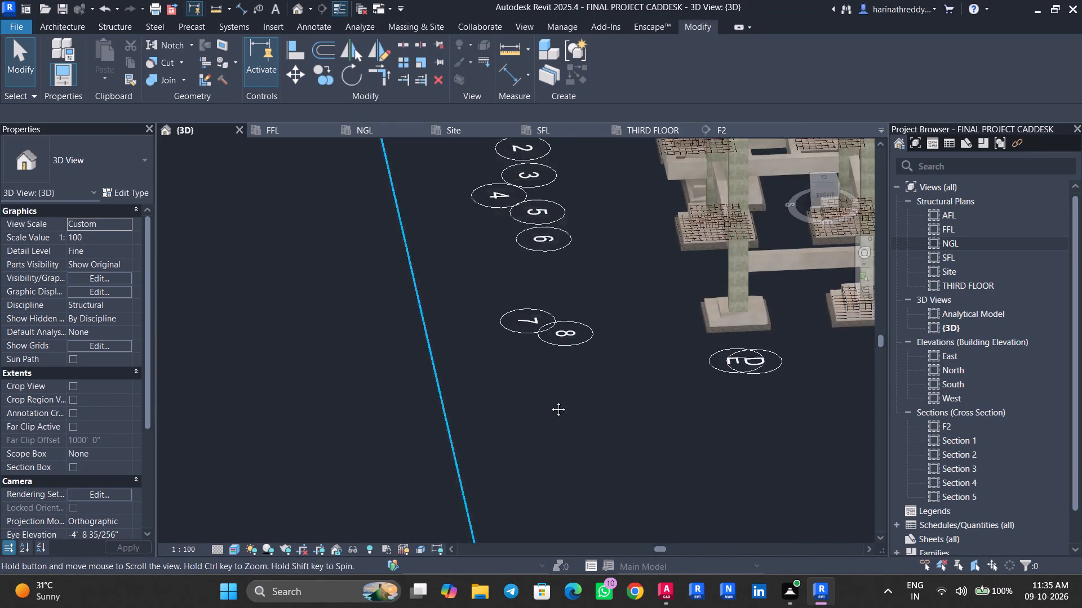
{"action": "middle_click_drag", "start_coordinate": [550, 401], "coordinate": [295, 441]}
{"action": "scroll", "coordinate": [662, 360], "scroll_direction": "up", "scroll_amount": 10}
{"action": "scroll", "coordinate": [740, 351], "scroll_direction": "up", "scroll_amount": 2}
{"action": "scroll", "coordinate": [773, 343], "scroll_direction": "down", "scroll_amount": 1}
{"action": "scroll", "coordinate": [778, 341], "scroll_direction": "up", "scroll_amount": 2}
{"action": "middle_click_drag", "start_coordinate": [774, 350], "coordinate": [726, 360]}
{"action": "scroll", "coordinate": [724, 360], "scroll_direction": "down", "scroll_amount": 11}
{"action": "middle_click_drag", "start_coordinate": [617, 427], "coordinate": [653, 409], "text": "shift"}
{"action": "scroll", "coordinate": [451, 348], "scroll_direction": "up", "scroll_amount": 1}
{"action": "scroll", "coordinate": [451, 348], "scroll_direction": "down", "scroll_amount": 1}
{"action": "scroll", "coordinate": [447, 348], "scroll_direction": "up", "scroll_amount": 9}
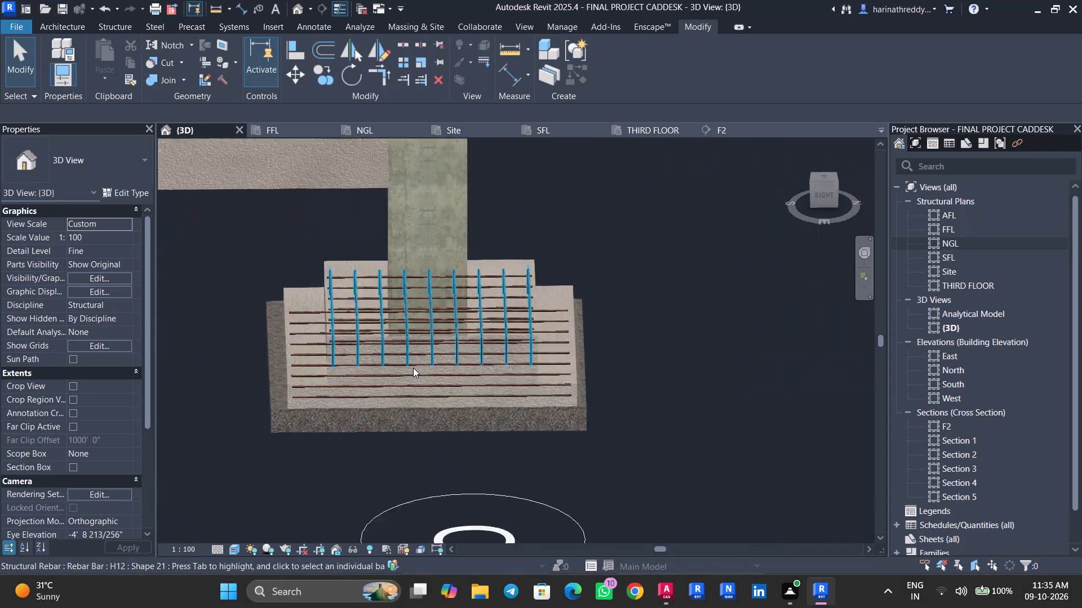
{"action": "scroll", "coordinate": [413, 368], "scroll_direction": "up", "scroll_amount": 1}
{"action": "middle_click_drag", "start_coordinate": [433, 378], "coordinate": [564, 435]}
{"action": "scroll", "coordinate": [460, 392], "scroll_direction": "up", "scroll_amount": 1}
{"action": "scroll", "coordinate": [553, 410], "scroll_direction": "down", "scroll_amount": 5}
{"action": "middle_click_drag", "start_coordinate": [504, 386], "coordinate": [515, 400], "text": "shift"}
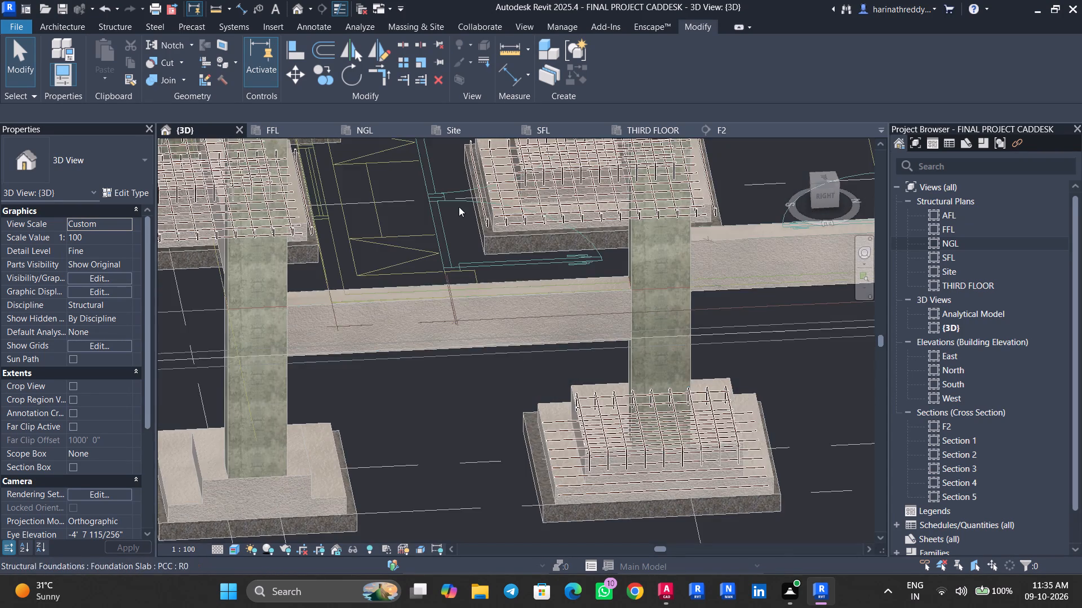
Pull the end of the bent H12 bottom bar set that overhangs the F2 footing back inside the footing edge.
{"action": "scroll", "coordinate": [459, 207], "scroll_direction": "up", "scroll_amount": 9}
{"action": "middle_click_drag", "start_coordinate": [509, 225], "coordinate": [471, 350]}
{"action": "scroll", "coordinate": [471, 350], "scroll_direction": "up", "scroll_amount": 1}
{"action": "left_click", "coordinate": [460, 328]}
{"action": "scroll", "coordinate": [460, 328], "scroll_direction": "down", "scroll_amount": 5}
{"action": "middle_click_drag", "start_coordinate": [459, 323], "coordinate": [458, 481]}
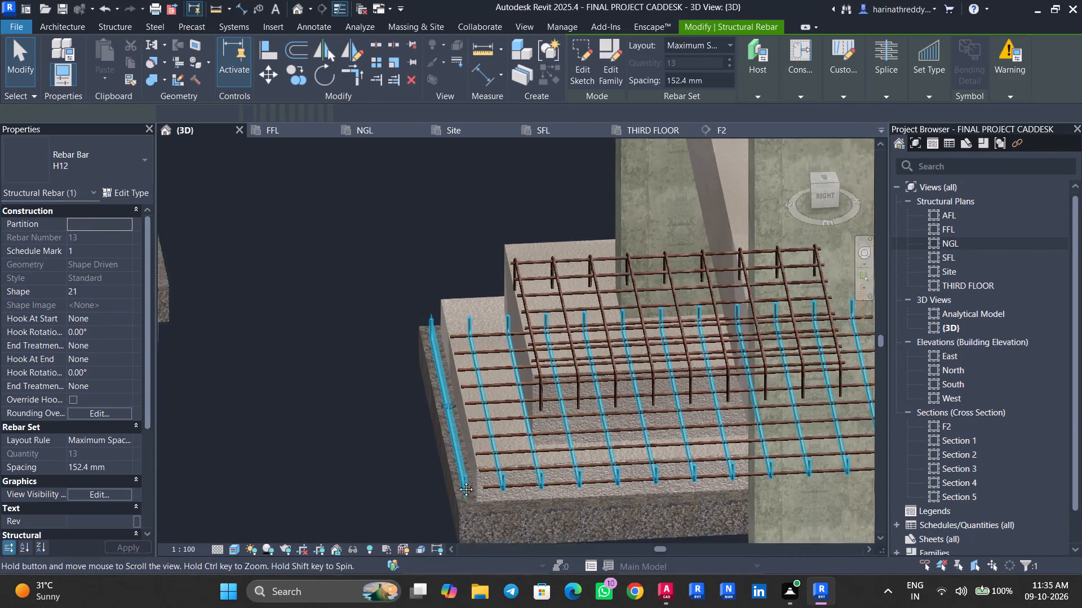
{"action": "middle_click_drag", "start_coordinate": [458, 481], "coordinate": [458, 482]}
{"action": "scroll", "coordinate": [458, 423], "scroll_direction": "up", "scroll_amount": 4}
{"action": "left_click_drag", "start_coordinate": [440, 432], "coordinate": [470, 429]}
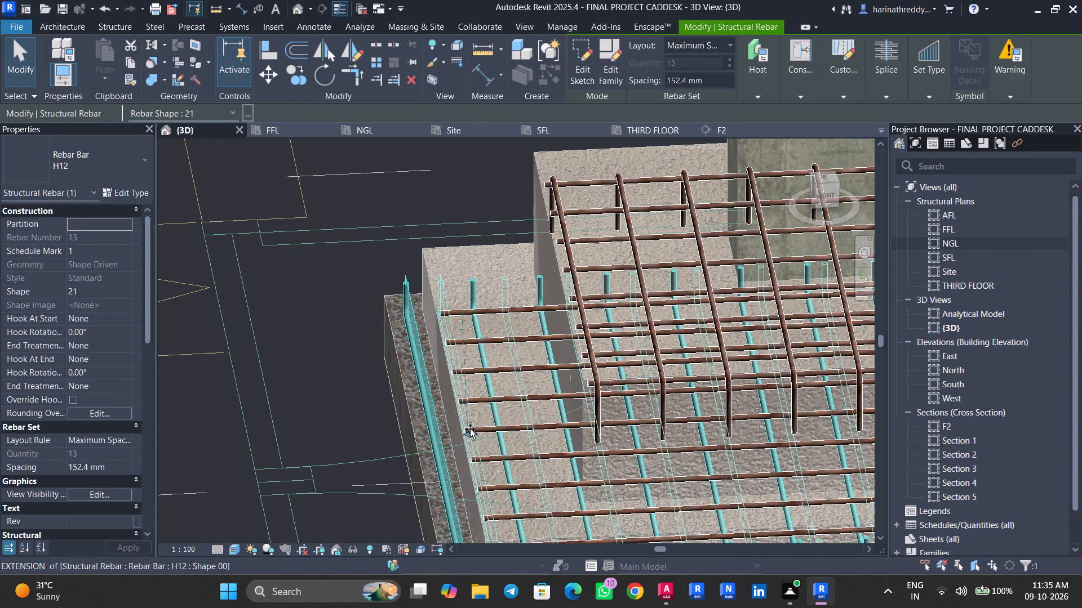
{"action": "left_click_drag", "start_coordinate": [470, 429], "coordinate": [474, 430]}
{"action": "scroll", "coordinate": [440, 432], "scroll_direction": "up", "scroll_amount": 5}
{"action": "key", "text": "Escape"}
{"action": "scroll", "coordinate": [456, 423], "scroll_direction": "down", "scroll_amount": 5}
{"action": "scroll", "coordinate": [456, 423], "scroll_direction": "up", "scroll_amount": 1}
{"action": "scroll", "coordinate": [456, 423], "scroll_direction": "down", "scroll_amount": 2}
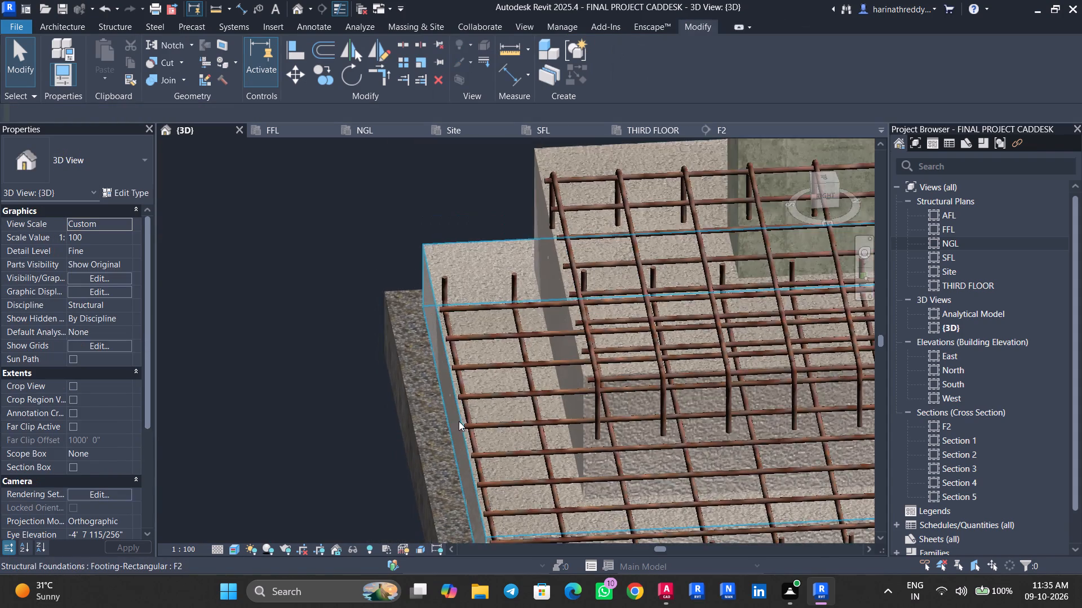
Pull the opposite end of the same bent H12 bottom bar set inside the F2 footing's edge.
{"action": "scroll", "coordinate": [459, 421], "scroll_direction": "down", "scroll_amount": 2}
{"action": "middle_click_drag", "start_coordinate": [647, 446], "coordinate": [614, 449], "text": "shift"}
{"action": "middle_click_drag", "start_coordinate": [692, 463], "coordinate": [733, 388]}
{"action": "middle_click_drag", "start_coordinate": [711, 430], "coordinate": [724, 425], "text": "shift"}
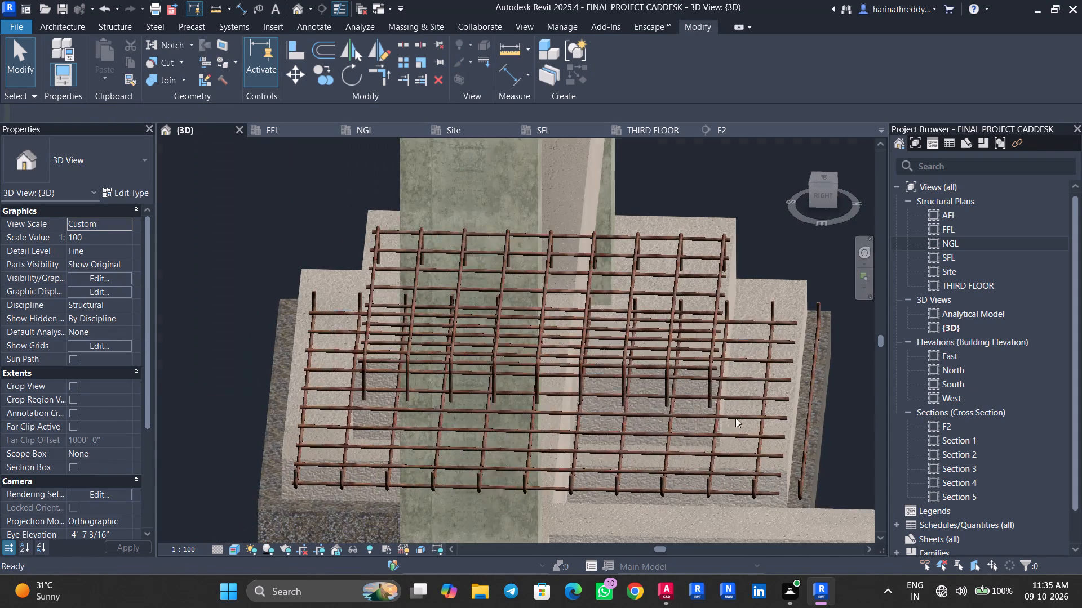
{"action": "left_click", "coordinate": [810, 422]}
{"action": "scroll", "coordinate": [797, 423], "scroll_direction": "up", "scroll_amount": 6}
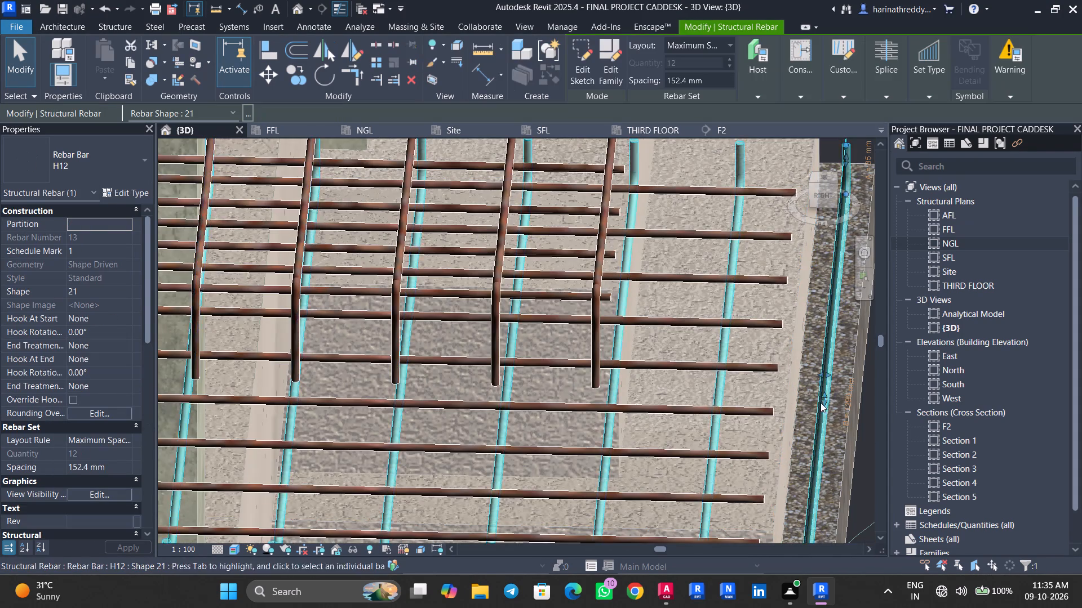
{"action": "left_click_drag", "start_coordinate": [817, 378], "coordinate": [764, 377]}
{"action": "key", "text": "Escape"}
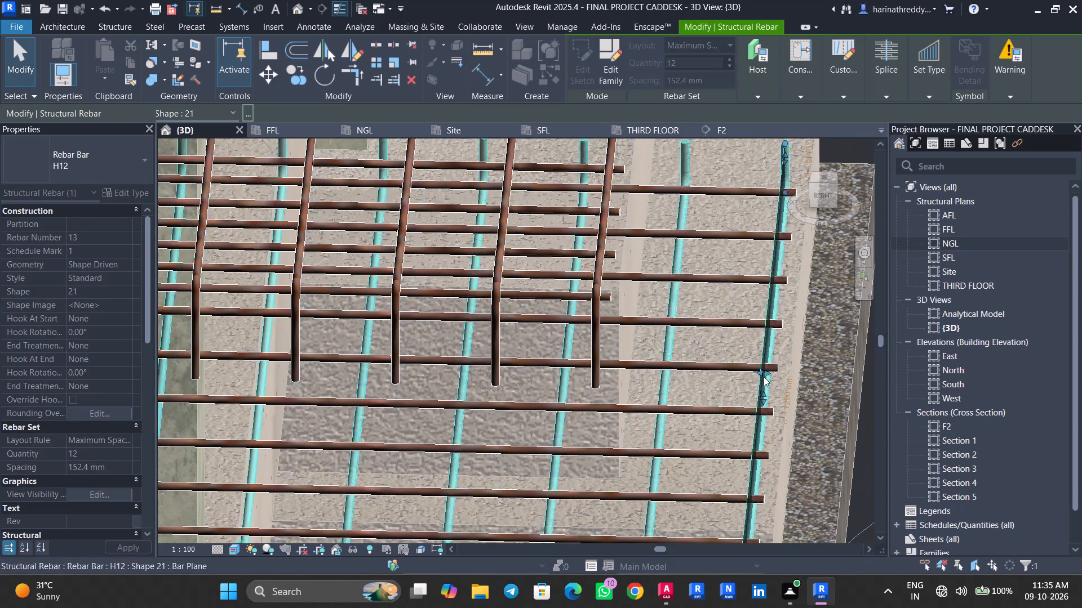
On another F2 footing, pull one overhanging end of the bent H12 bottom bar set inside the footing edge.
{"action": "scroll", "coordinate": [764, 377], "scroll_direction": "down", "scroll_amount": 3}
{"action": "scroll", "coordinate": [764, 377], "scroll_direction": "up", "scroll_amount": 1}
{"action": "scroll", "coordinate": [764, 377], "scroll_direction": "down", "scroll_amount": 11}
{"action": "scroll", "coordinate": [443, 410], "scroll_direction": "up", "scroll_amount": 1}
{"action": "scroll", "coordinate": [433, 410], "scroll_direction": "down", "scroll_amount": 1}
{"action": "scroll", "coordinate": [427, 410], "scroll_direction": "up", "scroll_amount": 4}
{"action": "middle_click_drag", "start_coordinate": [418, 408], "coordinate": [603, 471]}
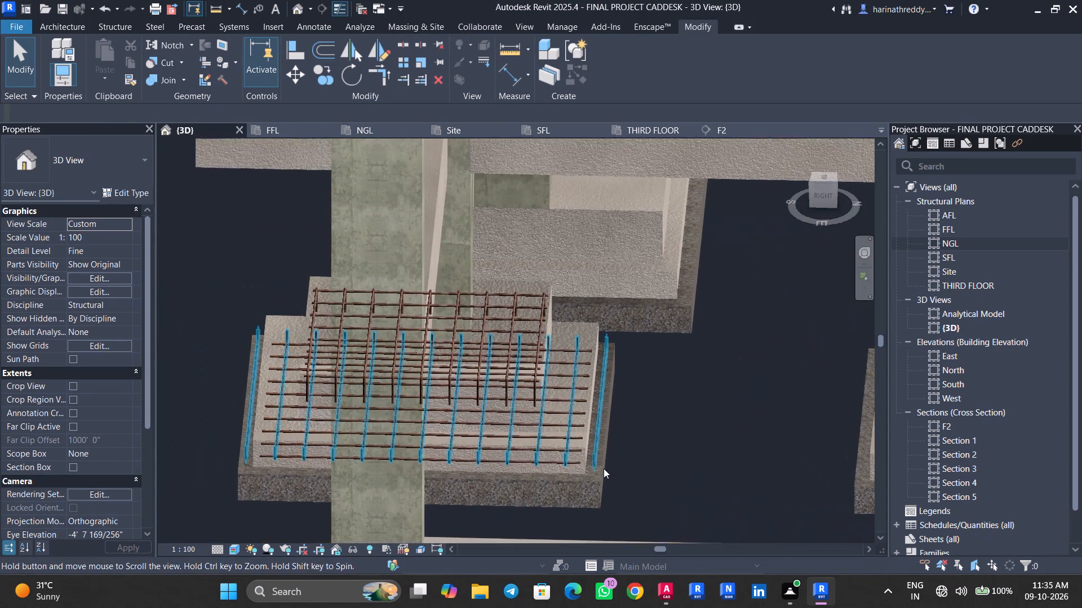
{"action": "left_click", "coordinate": [598, 452]}
{"action": "scroll", "coordinate": [598, 450], "scroll_direction": "up", "scroll_amount": 11}
{"action": "middle_click_drag", "start_coordinate": [597, 422], "coordinate": [637, 485]}
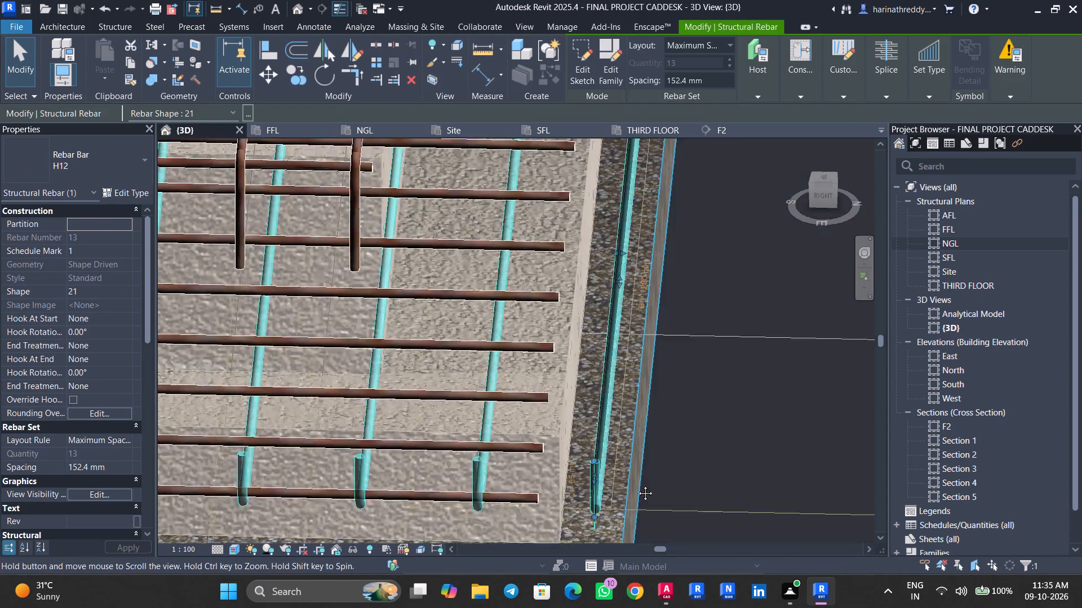
{"action": "middle_click_drag", "start_coordinate": [637, 485], "coordinate": [673, 569]}
{"action": "scroll", "coordinate": [675, 501], "scroll_direction": "down", "scroll_amount": 3}
{"action": "left_click_drag", "start_coordinate": [687, 419], "coordinate": [636, 417]}
{"action": "key", "text": "Escape"}
Pull the opposite overhanging end of that footing's bent H12 bottom bar set inside the footing edge.
{"action": "scroll", "coordinate": [636, 416], "scroll_direction": "down", "scroll_amount": 3}
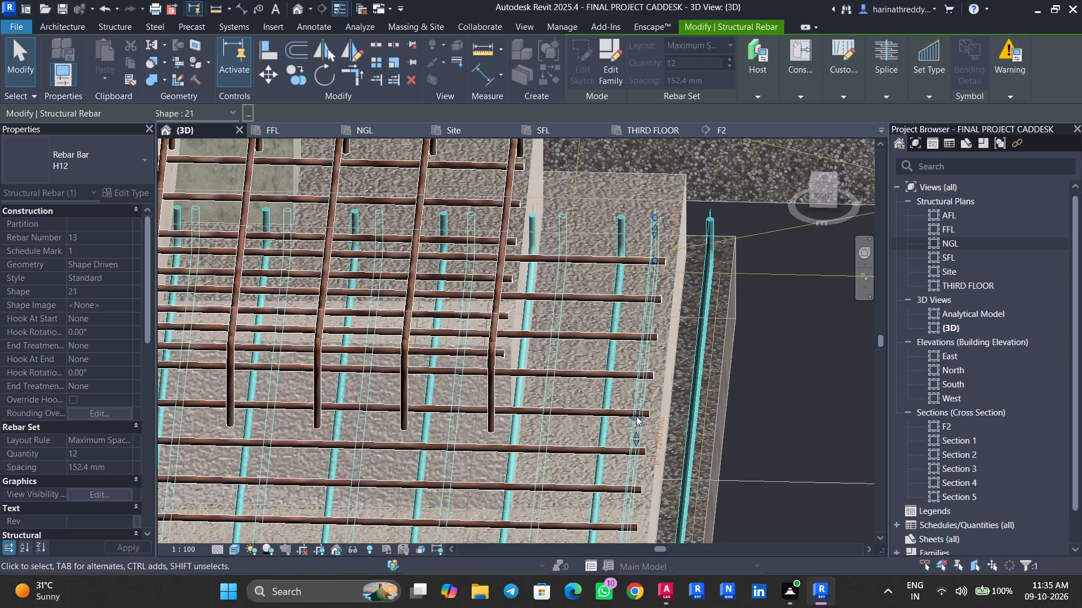
{"action": "scroll", "coordinate": [636, 416], "scroll_direction": "down", "scroll_amount": 6}
{"action": "scroll", "coordinate": [335, 436], "scroll_direction": "up", "scroll_amount": 9}
{"action": "left_click", "coordinate": [371, 423]}
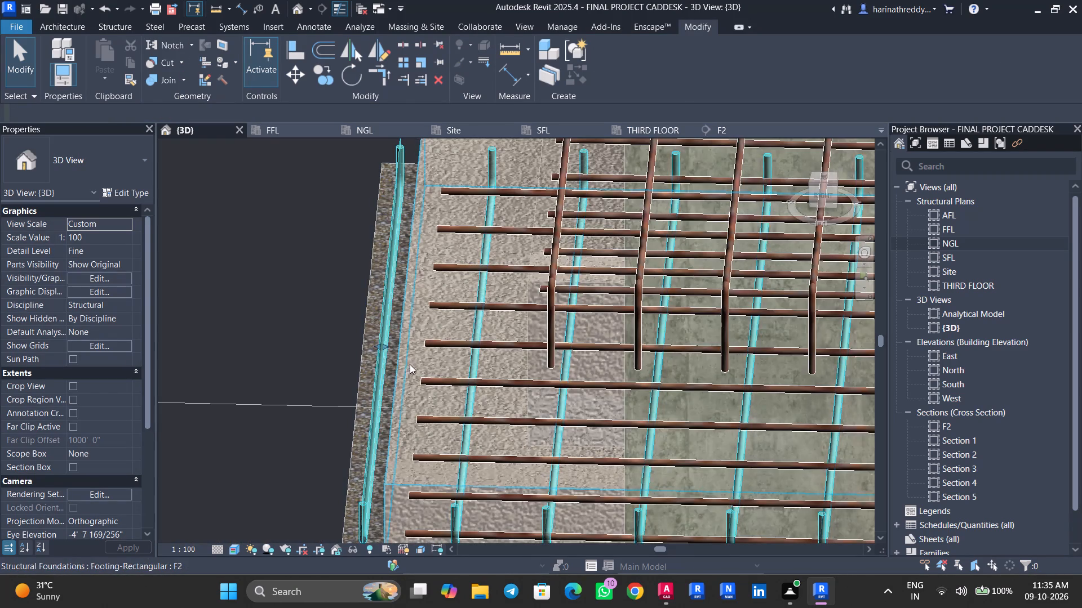
{"action": "left_click_drag", "start_coordinate": [383, 348], "coordinate": [437, 364]}
{"action": "key", "text": "Escape"}
{"action": "key", "text": "Escape"}
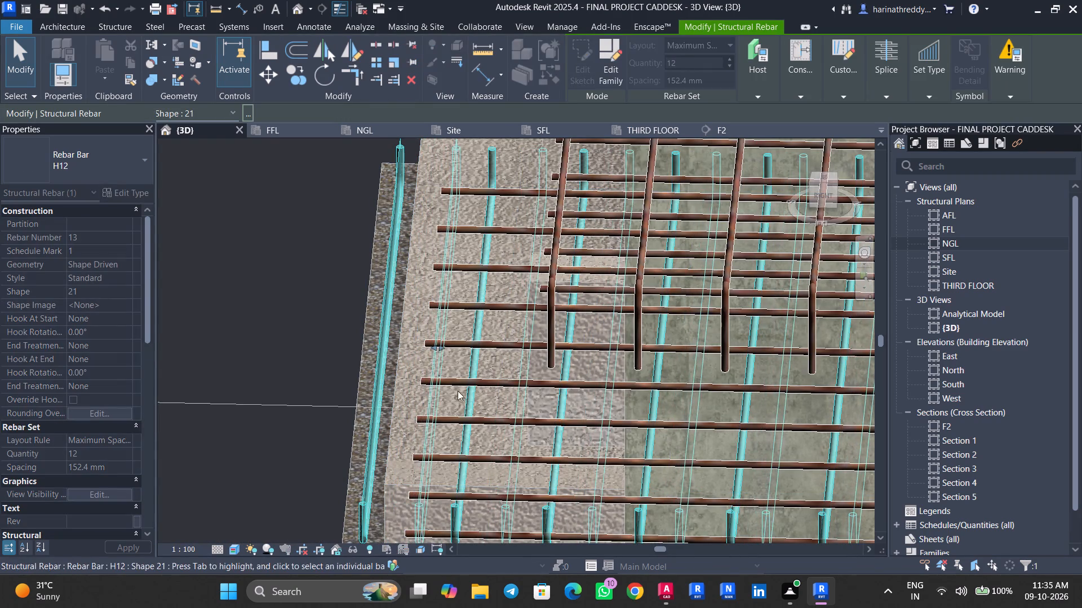
Examine the rebar sets on the reinforced F2 footings in 3D from the side and front for bars outside the concrete.
{"action": "scroll", "coordinate": [471, 409], "scroll_direction": "down", "scroll_amount": 12}
{"action": "middle_click_drag", "start_coordinate": [401, 464], "coordinate": [610, 393]}
{"action": "middle_click_drag", "start_coordinate": [475, 455], "coordinate": [615, 406]}
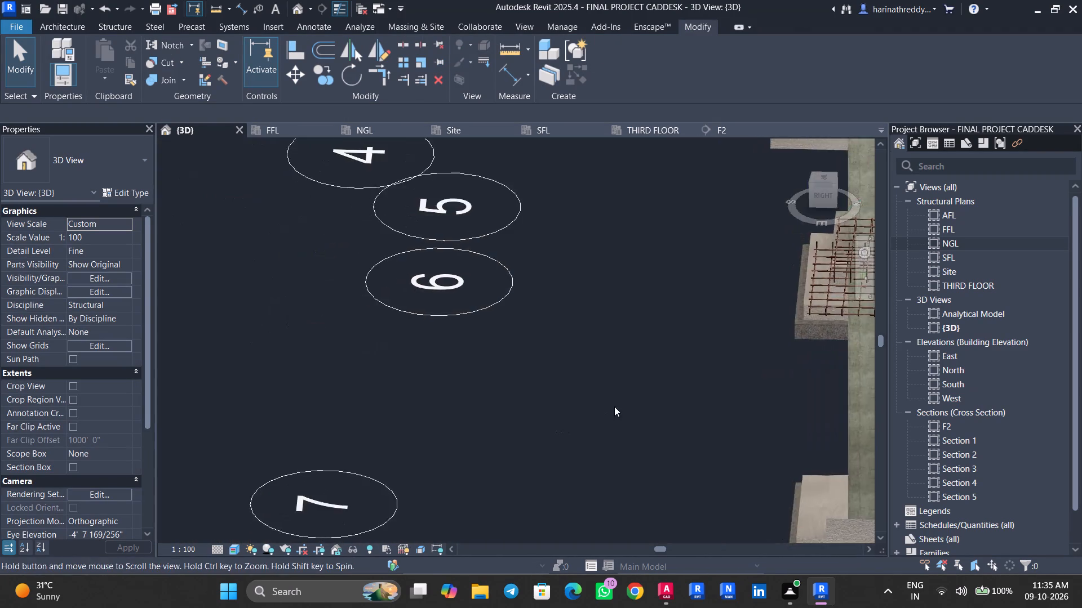
{"action": "scroll", "coordinate": [429, 468], "scroll_direction": "up", "scroll_amount": 1}
{"action": "middle_click_drag", "start_coordinate": [443, 467], "coordinate": [592, 418]}
{"action": "scroll", "coordinate": [575, 426], "scroll_direction": "down", "scroll_amount": 6}
{"action": "middle_click_drag", "start_coordinate": [428, 476], "coordinate": [579, 427]}
{"action": "scroll", "coordinate": [540, 443], "scroll_direction": "down", "scroll_amount": 2}
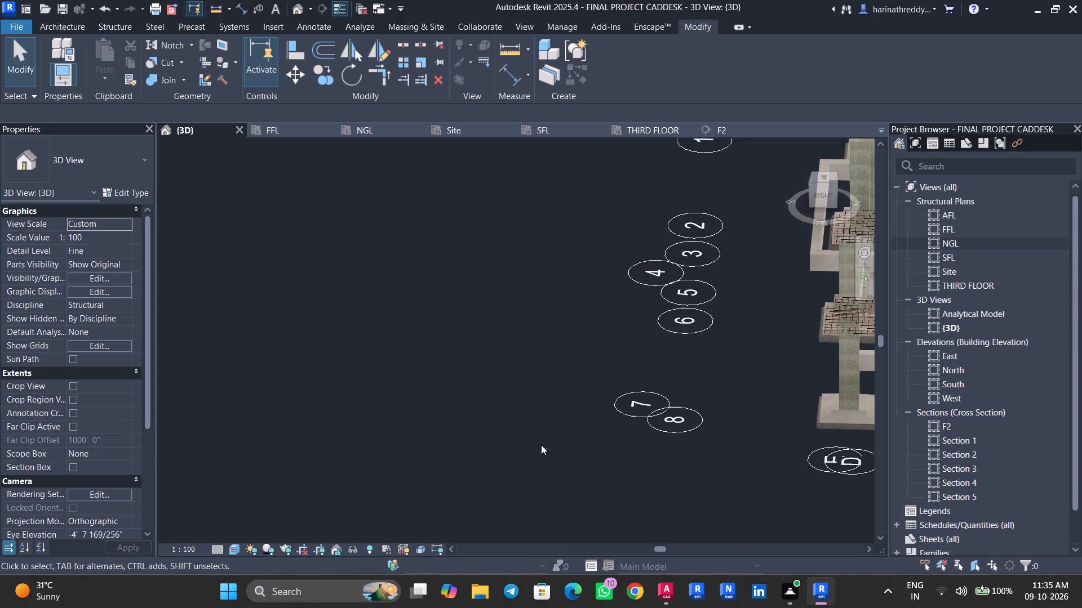
{"action": "middle_click_drag", "start_coordinate": [680, 448], "coordinate": [454, 441]}
{"action": "middle_click_drag", "start_coordinate": [666, 444], "coordinate": [456, 513]}
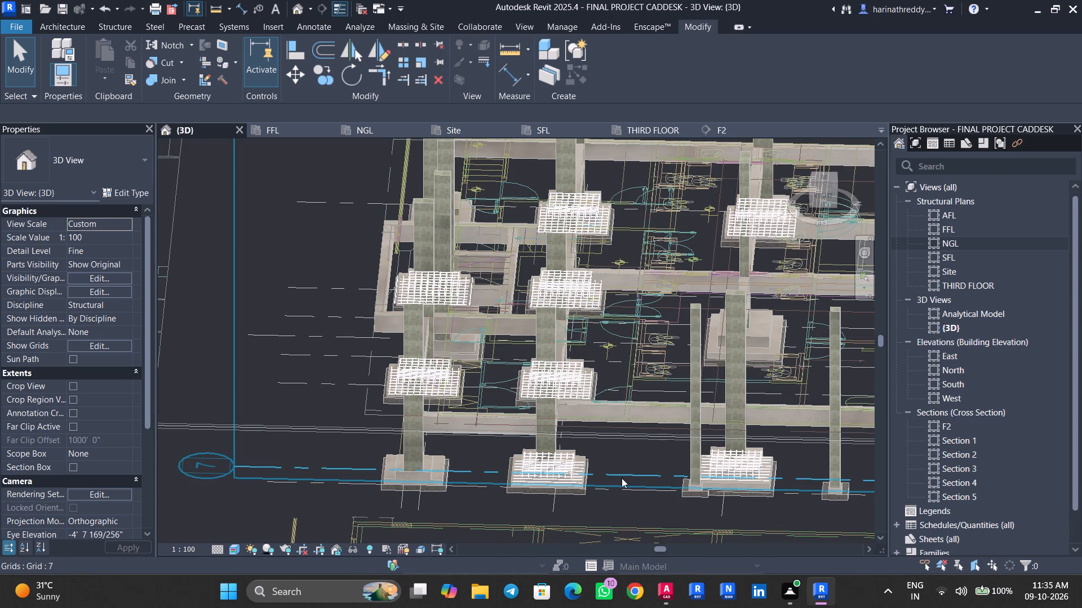
{"action": "scroll", "coordinate": [690, 480], "scroll_direction": "up", "scroll_amount": 10}
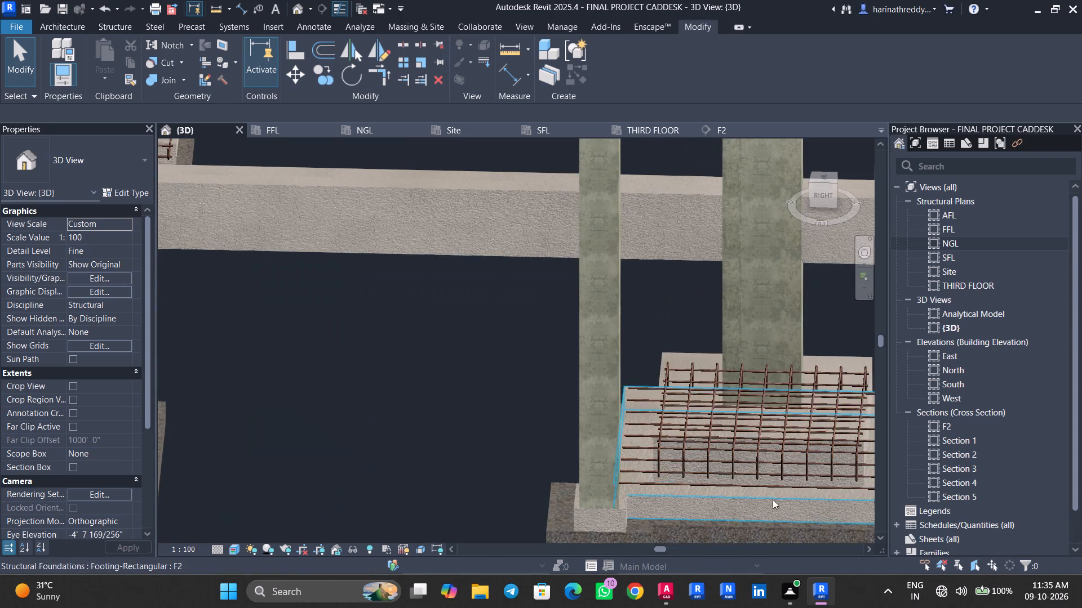
{"action": "scroll", "coordinate": [756, 492], "scroll_direction": "down", "scroll_amount": 7}
{"action": "middle_click_drag", "start_coordinate": [832, 413], "coordinate": [802, 560]}
{"action": "scroll", "coordinate": [722, 515], "scroll_direction": "down", "scroll_amount": 2}
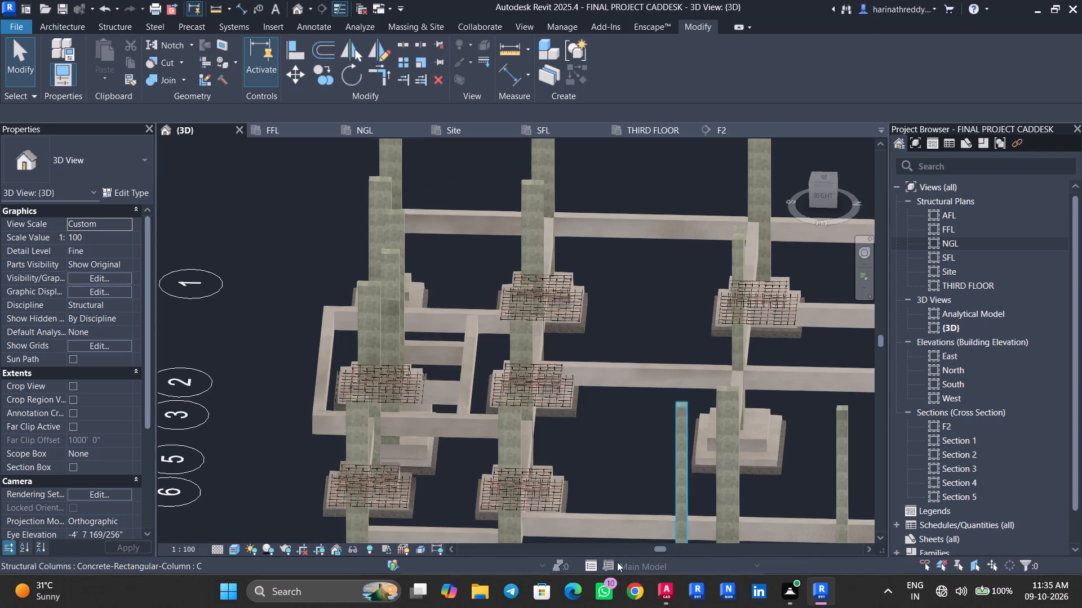
{"action": "middle_click_drag", "start_coordinate": [620, 557], "coordinate": [692, 542], "text": "shift"}
{"action": "scroll", "coordinate": [676, 504], "scroll_direction": "down", "scroll_amount": 4}
{"action": "middle_click_drag", "start_coordinate": [638, 503], "coordinate": [697, 503], "text": "shift"}
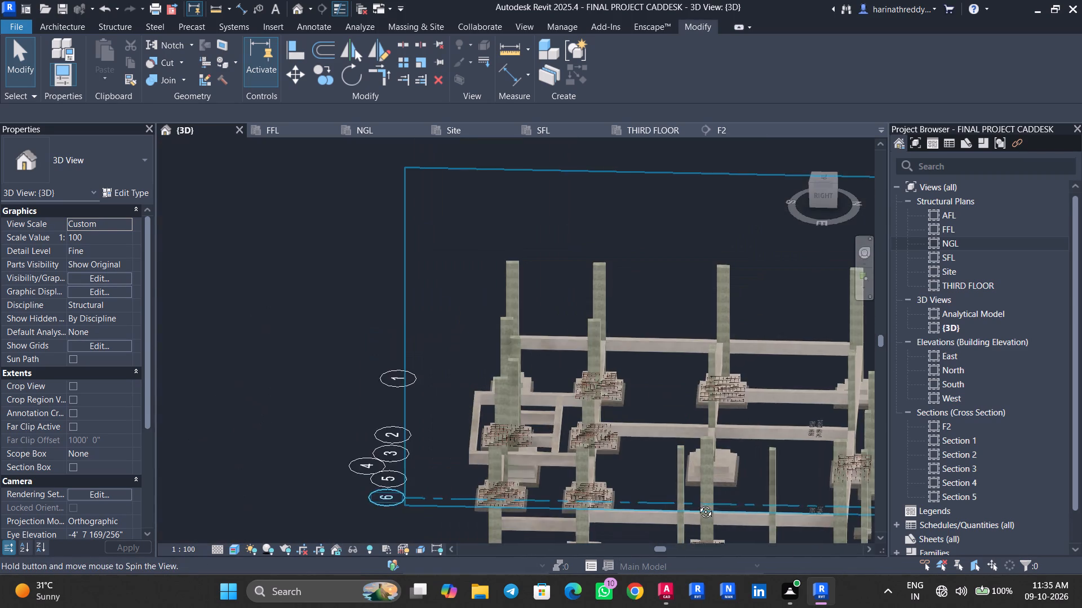
{"action": "middle_click_drag", "start_coordinate": [697, 503], "coordinate": [857, 487], "text": "shift"}
{"action": "scroll", "coordinate": [671, 463], "scroll_direction": "up", "scroll_amount": 5}
{"action": "scroll", "coordinate": [620, 452], "scroll_direction": "down", "scroll_amount": 1}
{"action": "scroll", "coordinate": [620, 452], "scroll_direction": "up", "scroll_amount": 1}
{"action": "scroll", "coordinate": [620, 452], "scroll_direction": "down", "scroll_amount": 1}
{"action": "scroll", "coordinate": [620, 451], "scroll_direction": "up", "scroll_amount": 10}
{"action": "scroll", "coordinate": [617, 433], "scroll_direction": "down", "scroll_amount": 1}
{"action": "scroll", "coordinate": [617, 433], "scroll_direction": "up", "scroll_amount": 1}
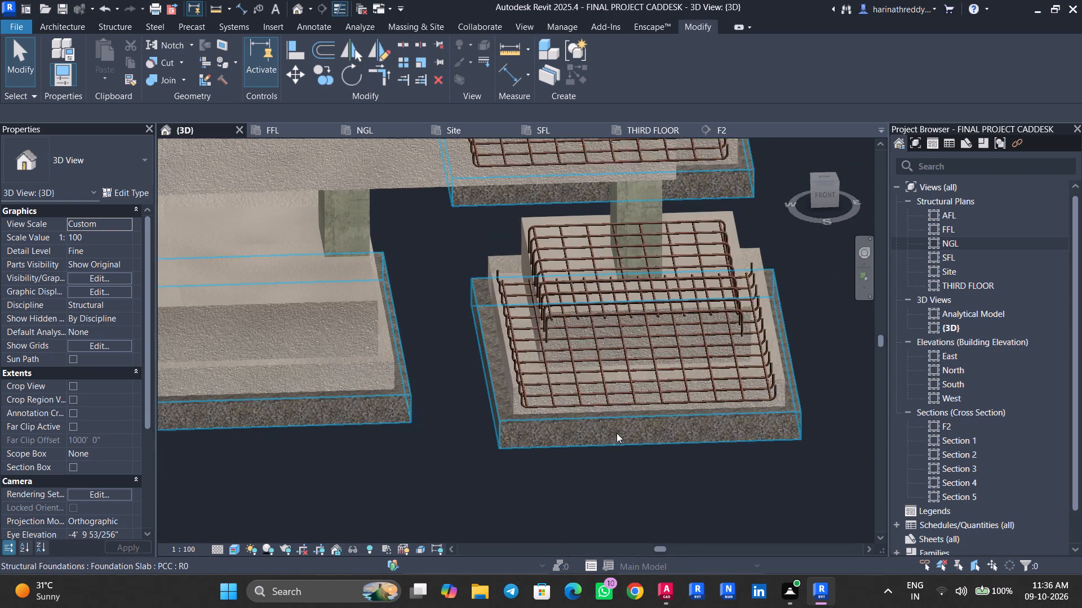
{"action": "scroll", "coordinate": [617, 433], "scroll_direction": "up", "scroll_amount": 1}
{"action": "middle_click_drag", "start_coordinate": [617, 433], "coordinate": [636, 523]}
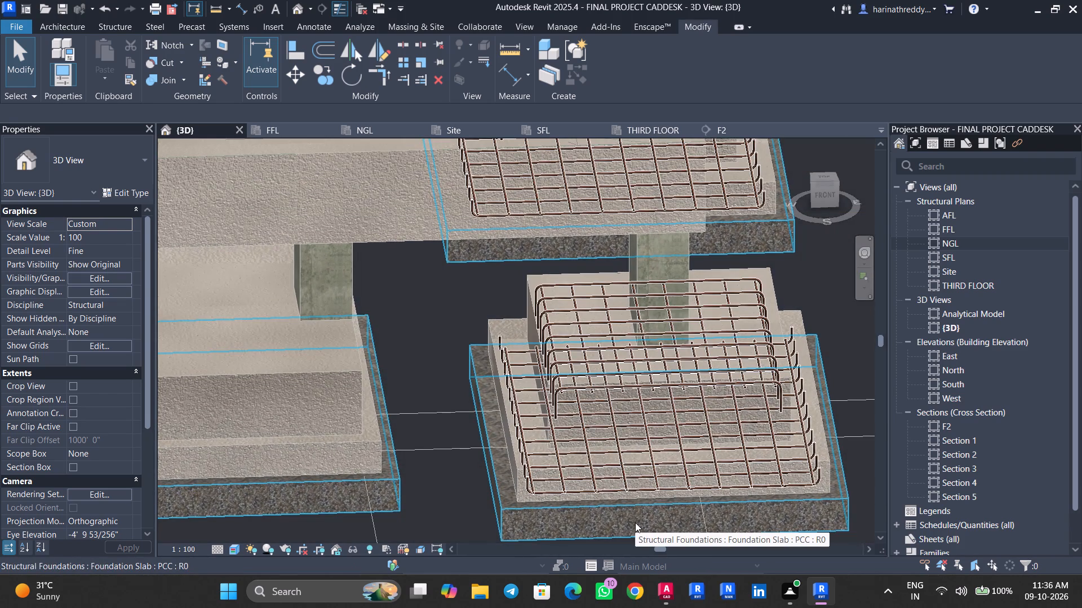
{"action": "scroll", "coordinate": [521, 473], "scroll_direction": "up", "scroll_amount": 7}
{"action": "scroll", "coordinate": [544, 473], "scroll_direction": "down", "scroll_amount": 2}
{"action": "scroll", "coordinate": [544, 473], "scroll_direction": "up", "scroll_amount": 1}
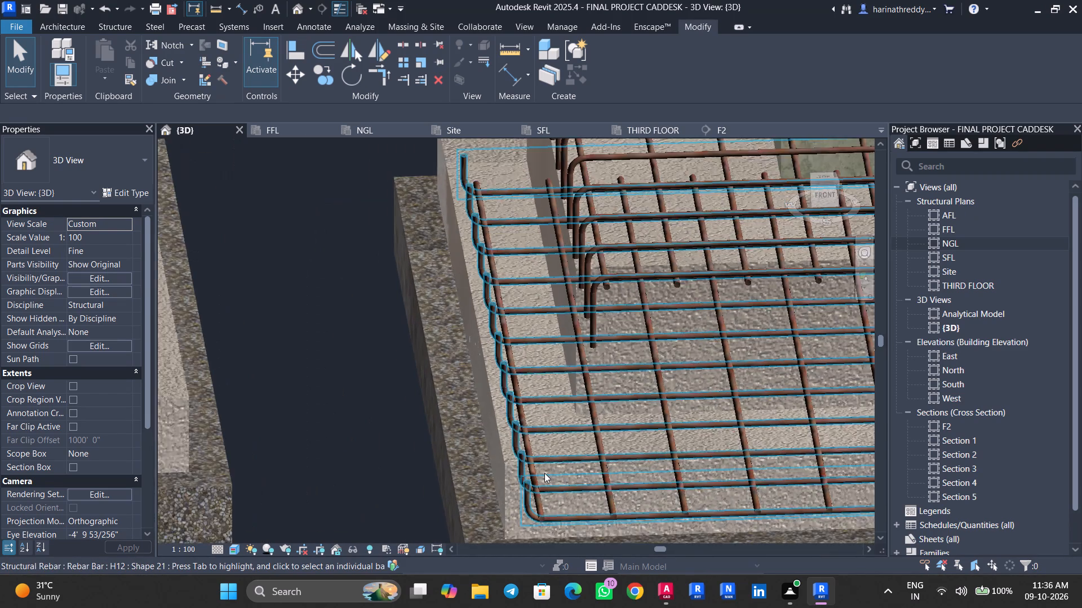
{"action": "scroll", "coordinate": [544, 473], "scroll_direction": "down", "scroll_amount": 5}
{"action": "middle_click_drag", "start_coordinate": [558, 439], "coordinate": [630, 607]}
{"action": "scroll", "coordinate": [601, 491], "scroll_direction": "down", "scroll_amount": 1}
{"action": "scroll", "coordinate": [601, 491], "scroll_direction": "up", "scroll_amount": 1}
{"action": "scroll", "coordinate": [601, 491], "scroll_direction": "down", "scroll_amount": 7}
{"action": "middle_click_drag", "start_coordinate": [588, 497], "coordinate": [791, 473]}
{"action": "scroll", "coordinate": [791, 473], "scroll_direction": "down", "scroll_amount": 1}
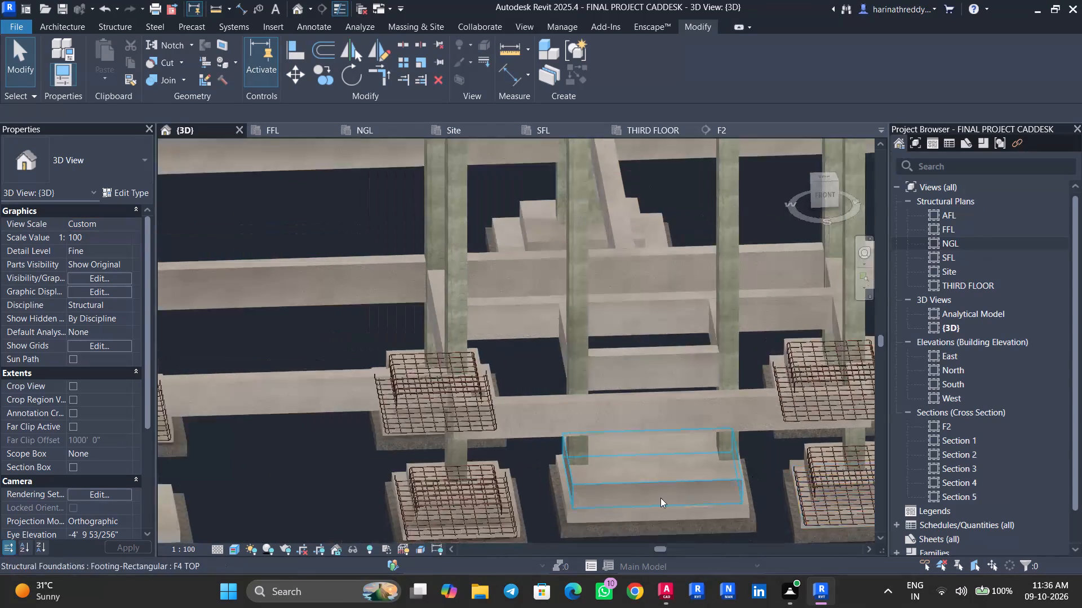
{"action": "scroll", "coordinate": [403, 457], "scroll_direction": "up", "scroll_amount": 10}
{"action": "middle_click_drag", "start_coordinate": [388, 461], "coordinate": [633, 349]}
{"action": "scroll", "coordinate": [630, 351], "scroll_direction": "down", "scroll_amount": 3}
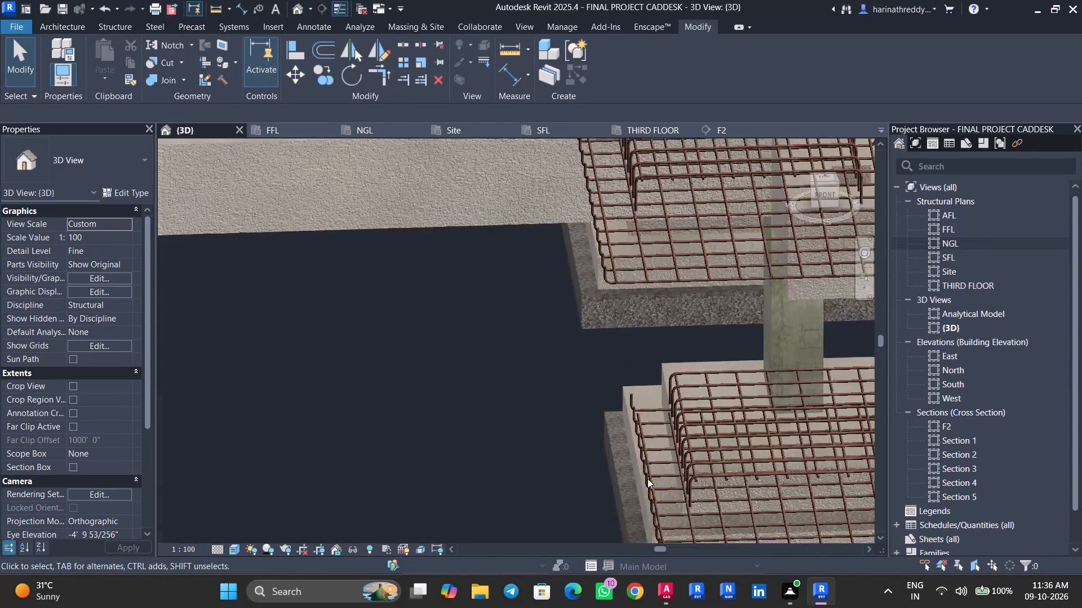
{"action": "scroll", "coordinate": [480, 474], "scroll_direction": "up", "scroll_amount": 1}
{"action": "middle_click_drag", "start_coordinate": [484, 473], "coordinate": [724, 412]}
{"action": "scroll", "coordinate": [671, 415], "scroll_direction": "down", "scroll_amount": 4}
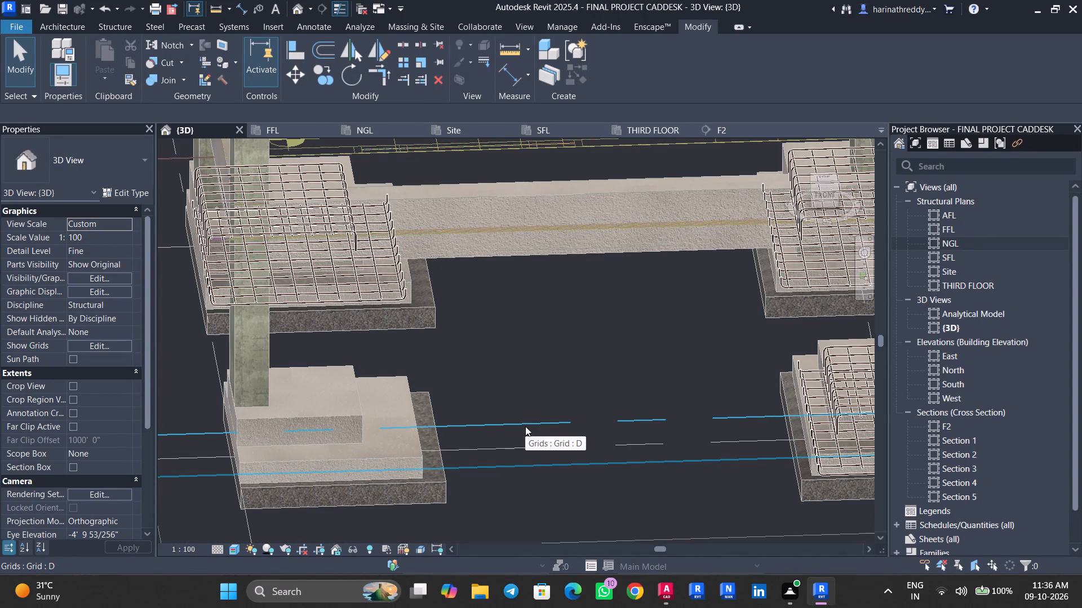
{"action": "scroll", "coordinate": [574, 379], "scroll_direction": "down", "scroll_amount": 9}
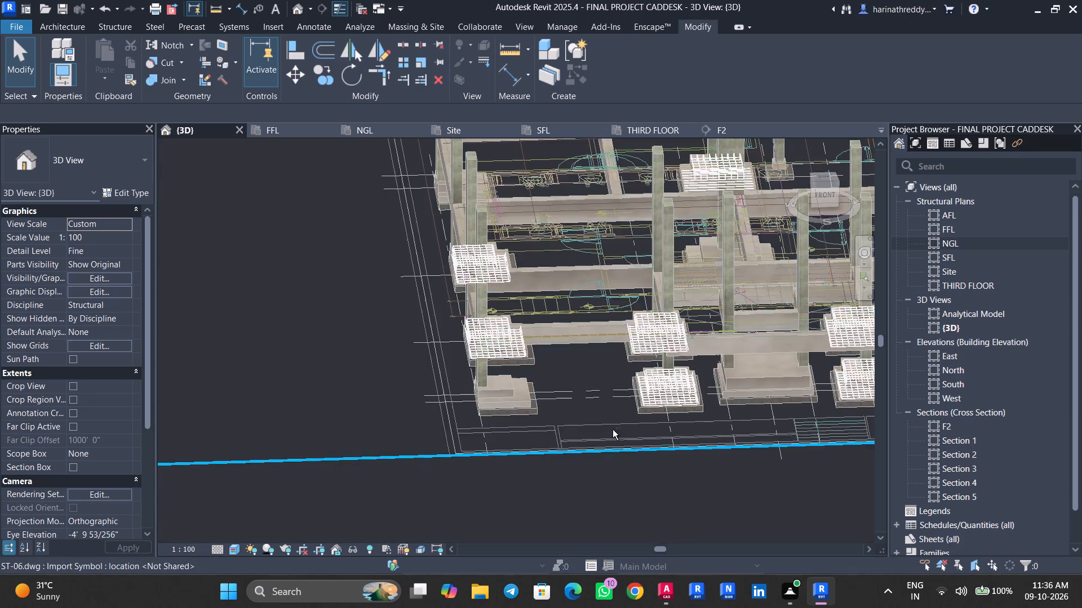
Inspect the footings along grids B, C and D in an angled 3D view for rebar still needing adjustment.
{"action": "middle_click_drag", "start_coordinate": [611, 430], "coordinate": [580, 450], "text": "shift"}
{"action": "middle_click_drag", "start_coordinate": [578, 432], "coordinate": [294, 499]}
{"action": "middle_click_drag", "start_coordinate": [626, 494], "coordinate": [600, 509], "text": "shift"}
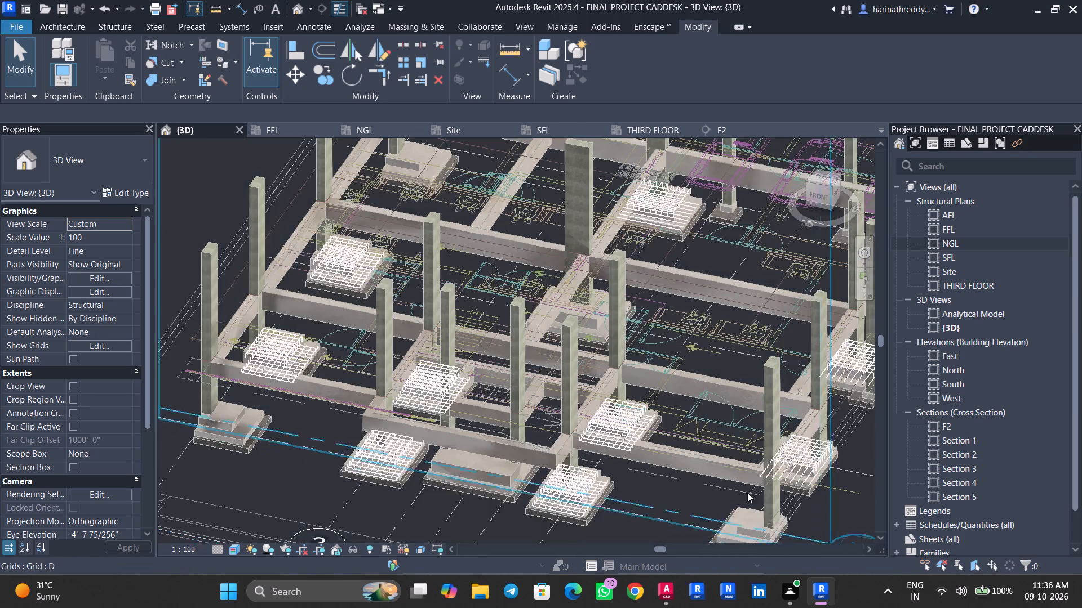
{"action": "scroll", "coordinate": [828, 463], "scroll_direction": "up", "scroll_amount": 9}
{"action": "middle_click_drag", "start_coordinate": [809, 471], "coordinate": [547, 449]}
{"action": "scroll", "coordinate": [500, 499], "scroll_direction": "up", "scroll_amount": 3}
{"action": "scroll", "coordinate": [500, 499], "scroll_direction": "down", "scroll_amount": 6}
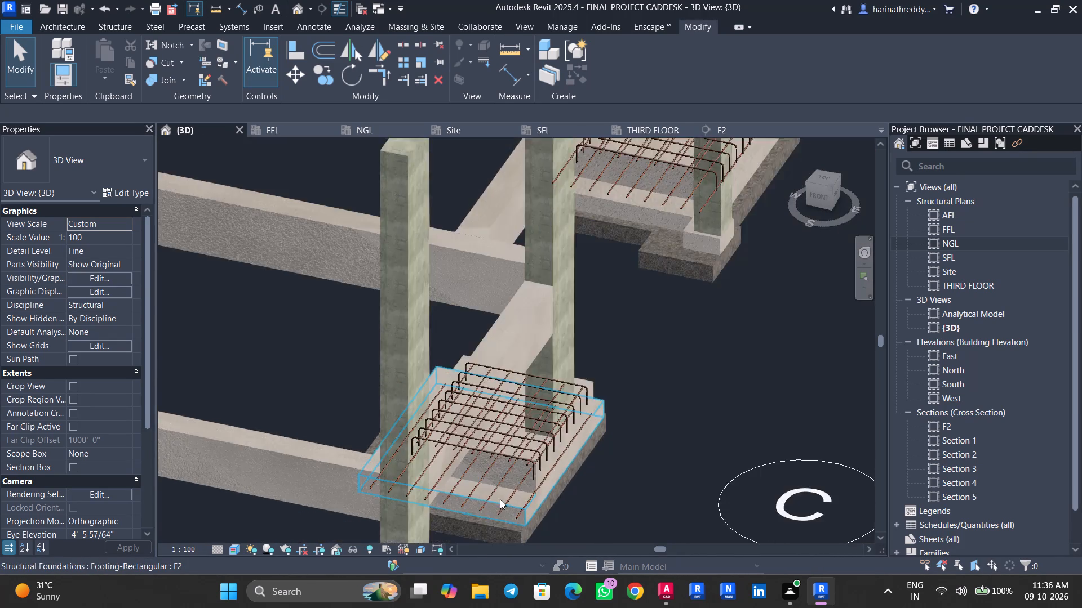
{"action": "scroll", "coordinate": [500, 499], "scroll_direction": "down", "scroll_amount": 8}
{"action": "middle_click_drag", "start_coordinate": [413, 451], "coordinate": [457, 496]}
{"action": "middle_click_drag", "start_coordinate": [460, 498], "coordinate": [472, 514], "text": "shift"}
{"action": "scroll", "coordinate": [405, 327], "scroll_direction": "up", "scroll_amount": 4}
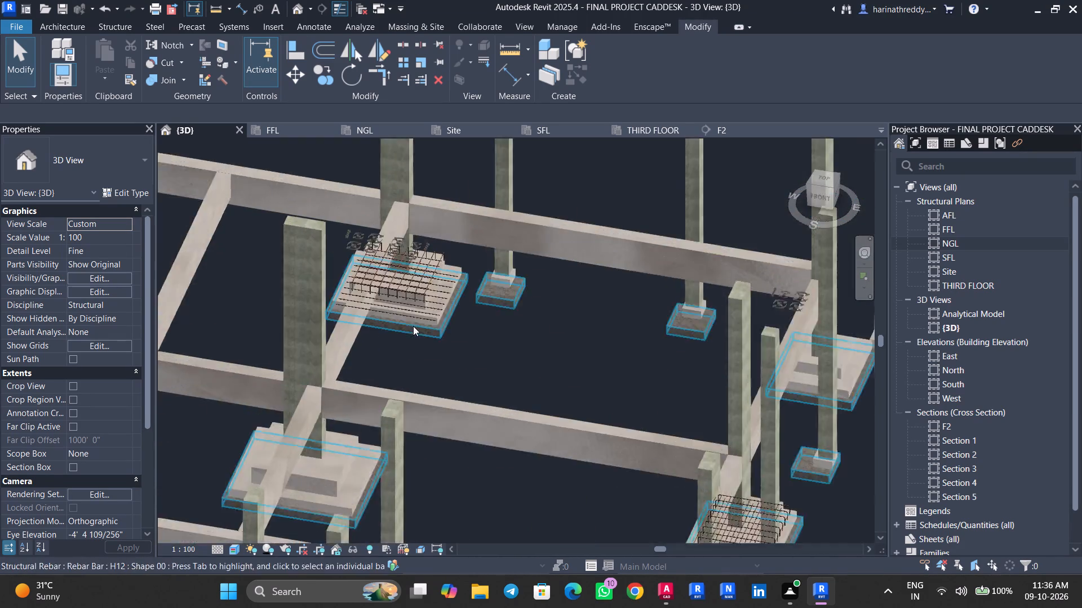
{"action": "scroll", "coordinate": [413, 326], "scroll_direction": "up", "scroll_amount": 8}
{"action": "middle_click_drag", "start_coordinate": [429, 359], "coordinate": [656, 436]}
{"action": "scroll", "coordinate": [650, 427], "scroll_direction": "down", "scroll_amount": 7}
{"action": "middle_click_drag", "start_coordinate": [388, 421], "coordinate": [586, 428]}
{"action": "scroll", "coordinate": [406, 512], "scroll_direction": "up", "scroll_amount": 5}
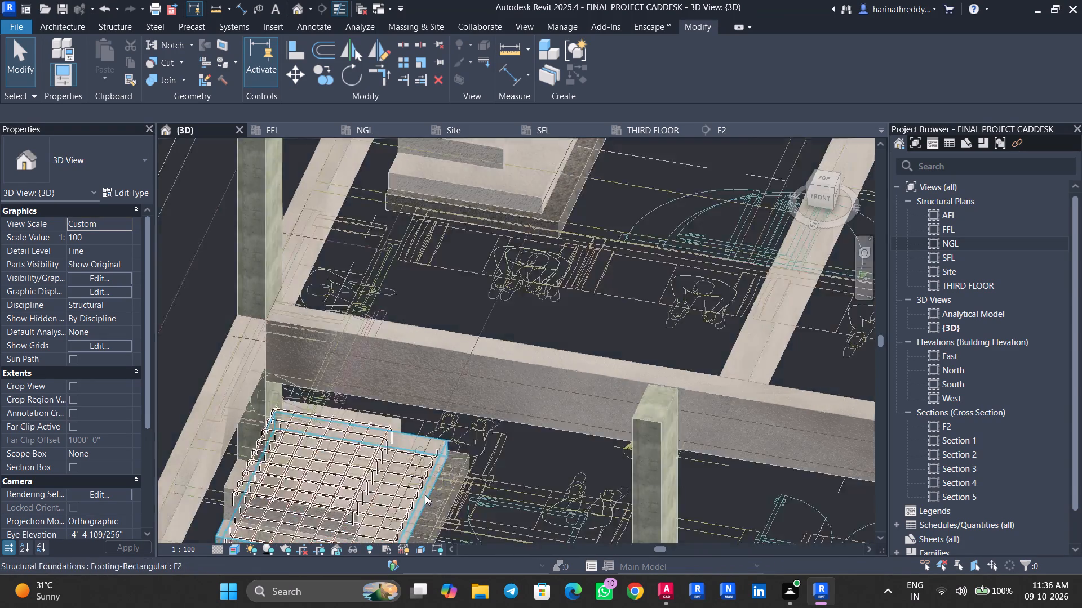
{"action": "scroll", "coordinate": [425, 495], "scroll_direction": "down", "scroll_amount": 4}
{"action": "scroll", "coordinate": [425, 485], "scroll_direction": "up", "scroll_amount": 1}
{"action": "scroll", "coordinate": [425, 485], "scroll_direction": "down", "scroll_amount": 1}
{"action": "scroll", "coordinate": [502, 431], "scroll_direction": "down", "scroll_amount": 3}
{"action": "scroll", "coordinate": [502, 431], "scroll_direction": "up", "scroll_amount": 1}
{"action": "scroll", "coordinate": [502, 428], "scroll_direction": "down", "scroll_amount": 1}
{"action": "scroll", "coordinate": [502, 428], "scroll_direction": "up", "scroll_amount": 1}
{"action": "scroll", "coordinate": [503, 428], "scroll_direction": "down", "scroll_amount": 1}
{"action": "middle_click_drag", "start_coordinate": [616, 503], "coordinate": [520, 348]}
{"action": "middle_click_drag", "start_coordinate": [627, 502], "coordinate": [622, 474]}
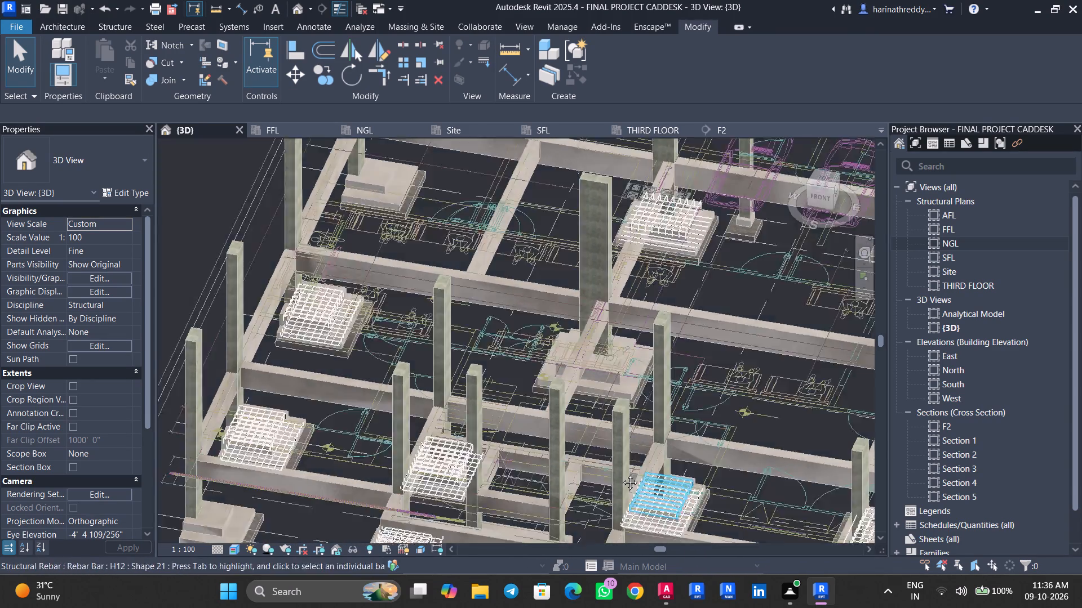
{"action": "middle_click_drag", "start_coordinate": [622, 474], "coordinate": [619, 360]}
{"action": "scroll", "coordinate": [626, 493], "scroll_direction": "up", "scroll_amount": 10}
{"action": "middle_click_drag", "start_coordinate": [630, 484], "coordinate": [493, 511]}
{"action": "scroll", "coordinate": [491, 508], "scroll_direction": "down", "scroll_amount": 10}
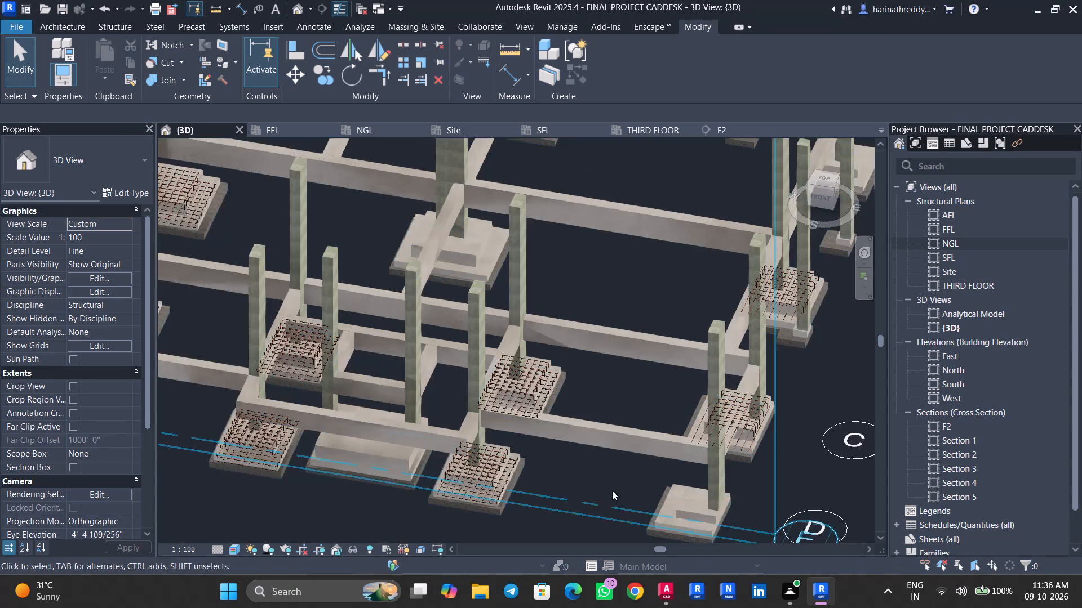
{"action": "middle_click_drag", "start_coordinate": [612, 490], "coordinate": [453, 538]}
{"action": "scroll", "coordinate": [632, 466], "scroll_direction": "up", "scroll_amount": 1}
{"action": "scroll", "coordinate": [632, 466], "scroll_direction": "down", "scroll_amount": 1}
{"action": "scroll", "coordinate": [632, 466], "scroll_direction": "up", "scroll_amount": 1}
{"action": "scroll", "coordinate": [632, 466], "scroll_direction": "down", "scroll_amount": 1}
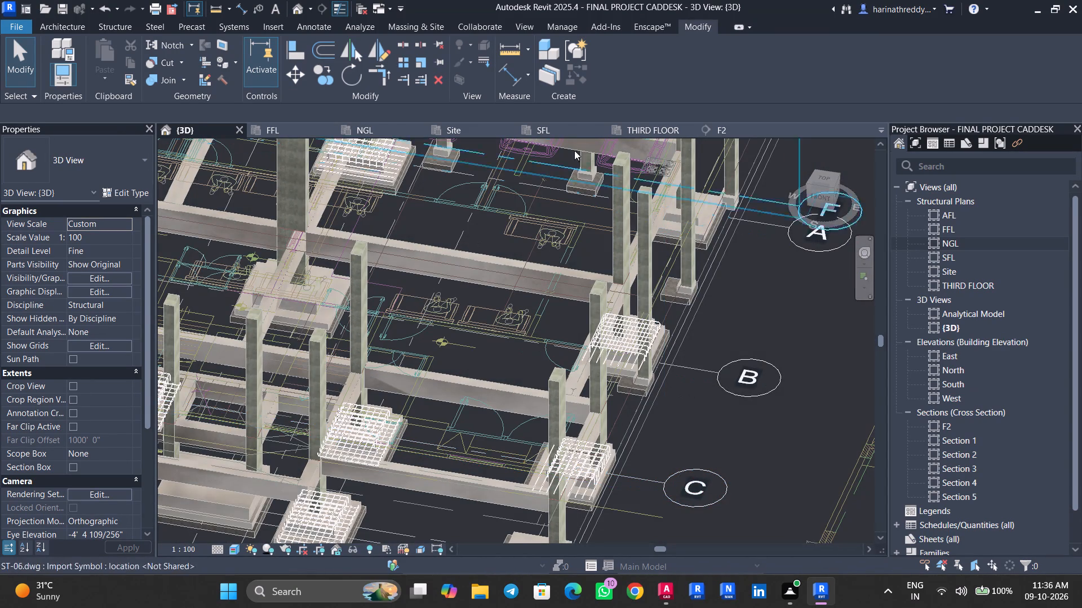
In the NGL structural plan, cut a cross section along grid C through the F2 footing at grids 7 and 8.
{"action": "left_click", "coordinate": [382, 132]}
{"action": "scroll", "coordinate": [581, 218], "scroll_direction": "down", "scroll_amount": 3}
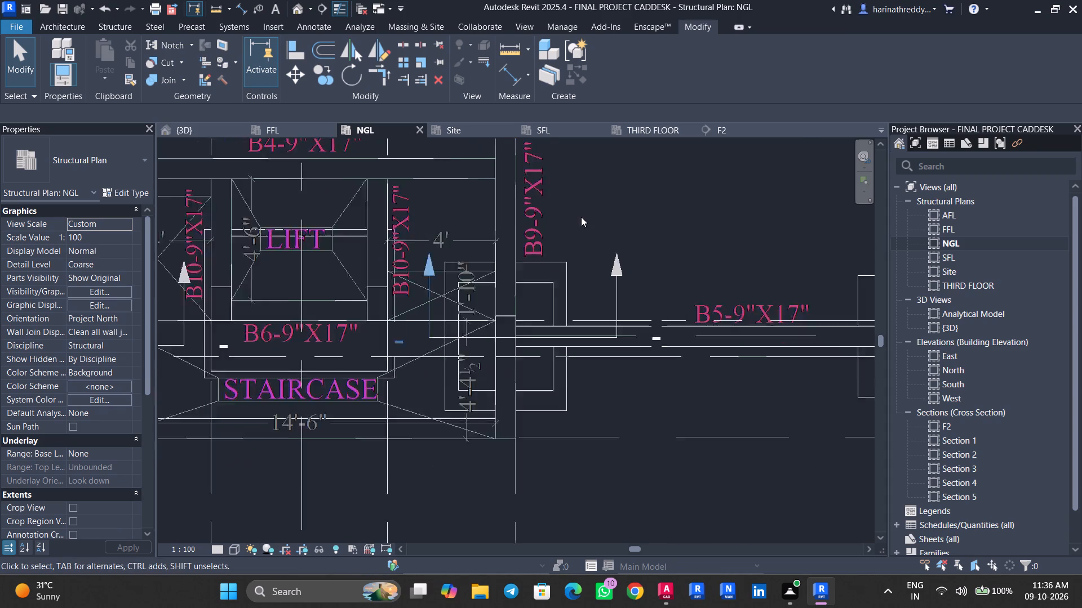
{"action": "scroll", "coordinate": [581, 217], "scroll_direction": "down", "scroll_amount": 6}
{"action": "middle_click_drag", "start_coordinate": [601, 202], "coordinate": [502, 384]}
{"action": "scroll", "coordinate": [578, 371], "scroll_direction": "up", "scroll_amount": 5}
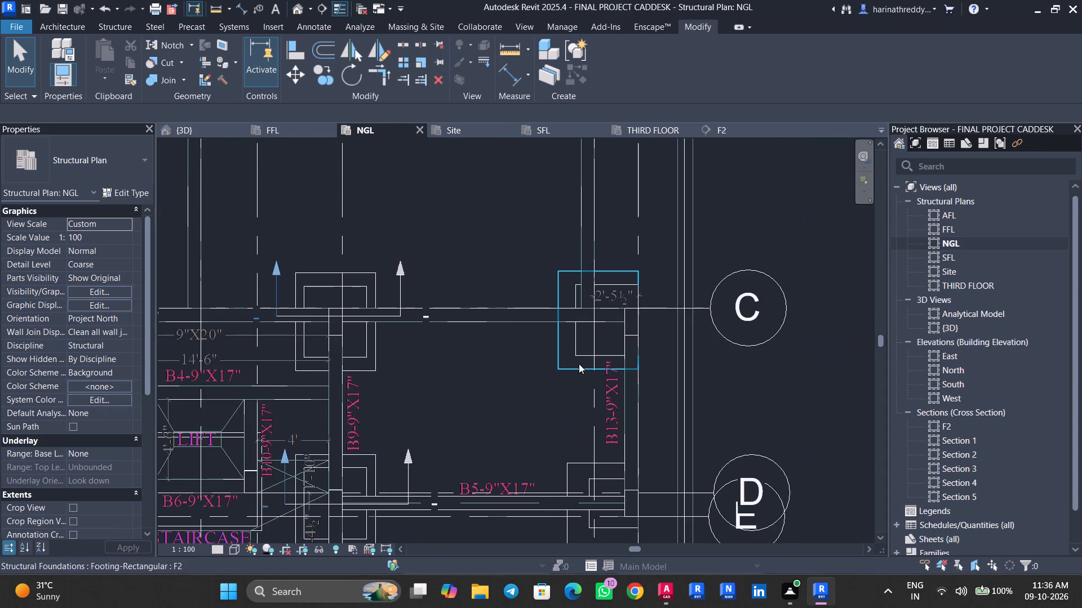
{"action": "left_click", "coordinate": [579, 364]}
{"action": "scroll", "coordinate": [584, 363], "scroll_direction": "up", "scroll_amount": 2}
{"action": "scroll", "coordinate": [584, 363], "scroll_direction": "down", "scroll_amount": 2}
{"action": "key", "text": "Escape"}
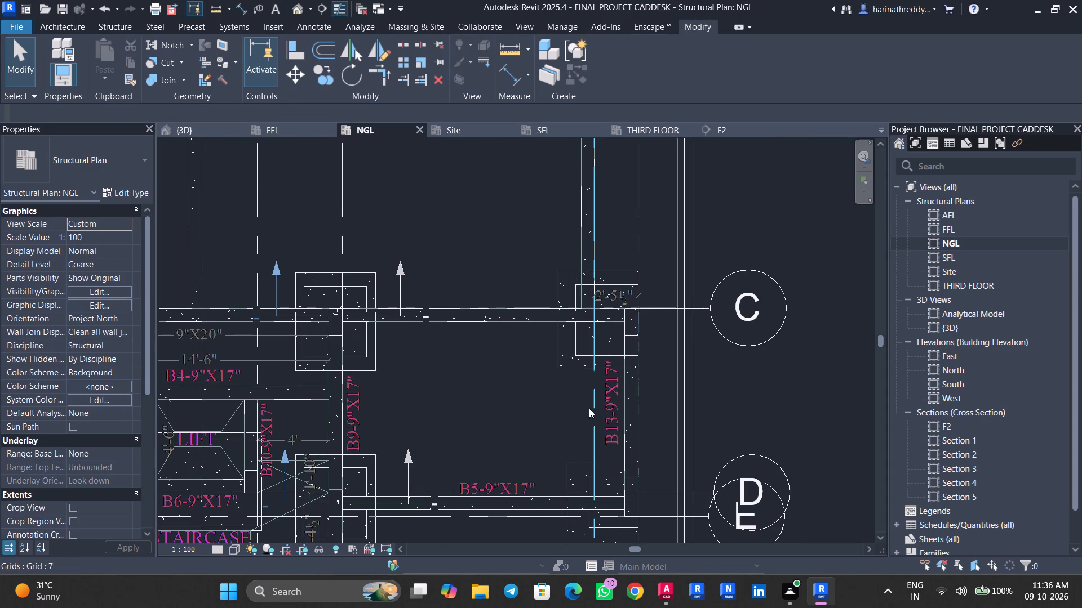
{"action": "left_click", "coordinate": [593, 472]}
{"action": "key", "text": "Escape"}
{"action": "scroll", "coordinate": [598, 319], "scroll_direction": "up", "scroll_amount": 4}
{"action": "scroll", "coordinate": [600, 319], "scroll_direction": "down", "scroll_amount": 1}
{"action": "scroll", "coordinate": [600, 319], "scroll_direction": "up", "scroll_amount": 1}
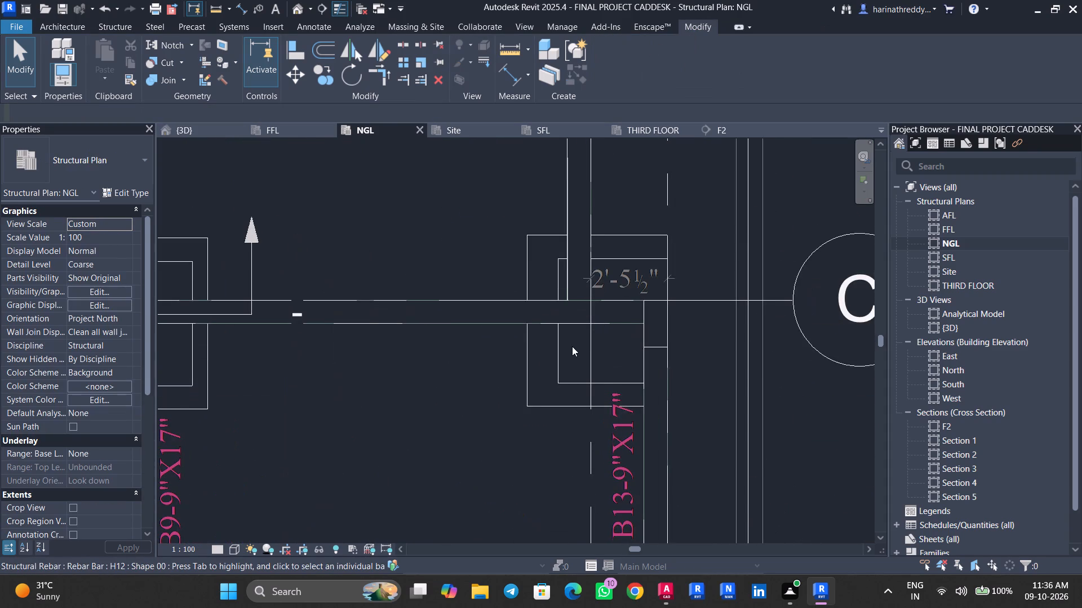
{"action": "left_click", "coordinate": [572, 346]}
{"action": "key", "text": "Escape"}
{"action": "key", "text": "Escape"}
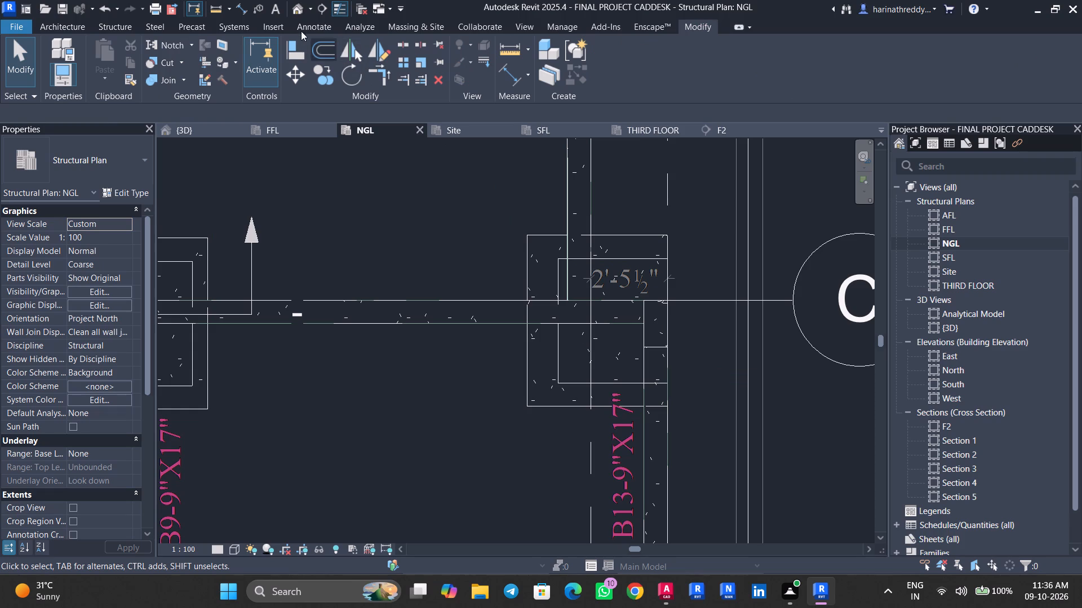
{"action": "left_click", "coordinate": [321, 12]}
{"action": "left_click", "coordinate": [496, 308]}
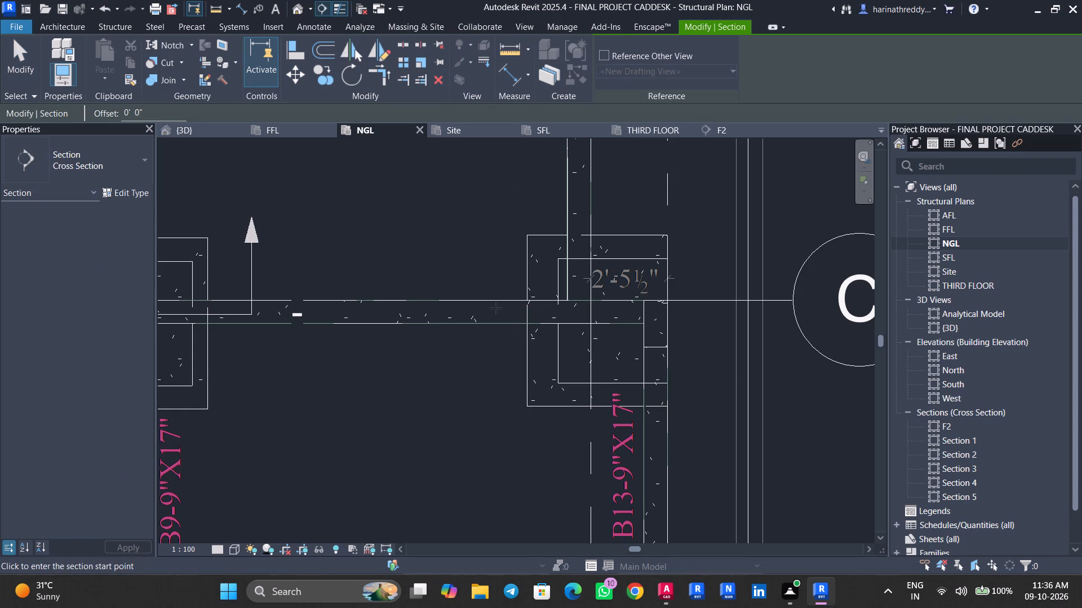
{"action": "left_click", "coordinate": [683, 311]}
{"action": "key", "text": "Escape"}
{"action": "key", "text": "Escape"}
Shorten the new section's view depth to the far edge of the F2 footing, about 2' 2" far clip offset.
{"action": "left_click", "coordinate": [680, 273]}
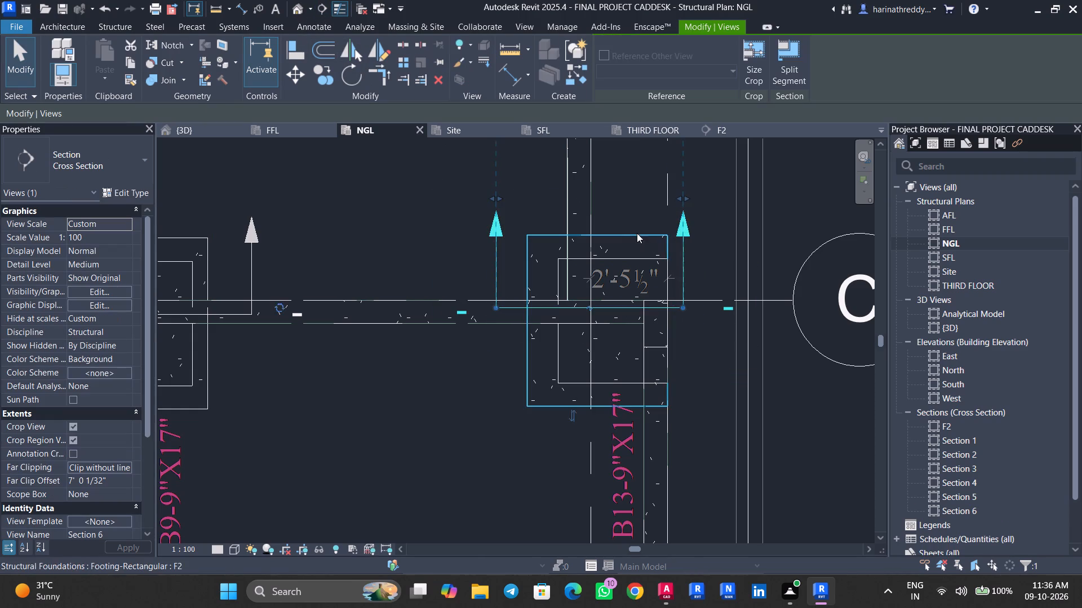
{"action": "middle_click_drag", "start_coordinate": [637, 258], "coordinate": [637, 389]}
{"action": "scroll", "coordinate": [637, 390], "scroll_direction": "down", "scroll_amount": 1}
{"action": "left_click_drag", "start_coordinate": [597, 238], "coordinate": [619, 368]}
Open the view of the new section through the F2 footing at grid C.
{"action": "right_click", "coordinate": [620, 367]}
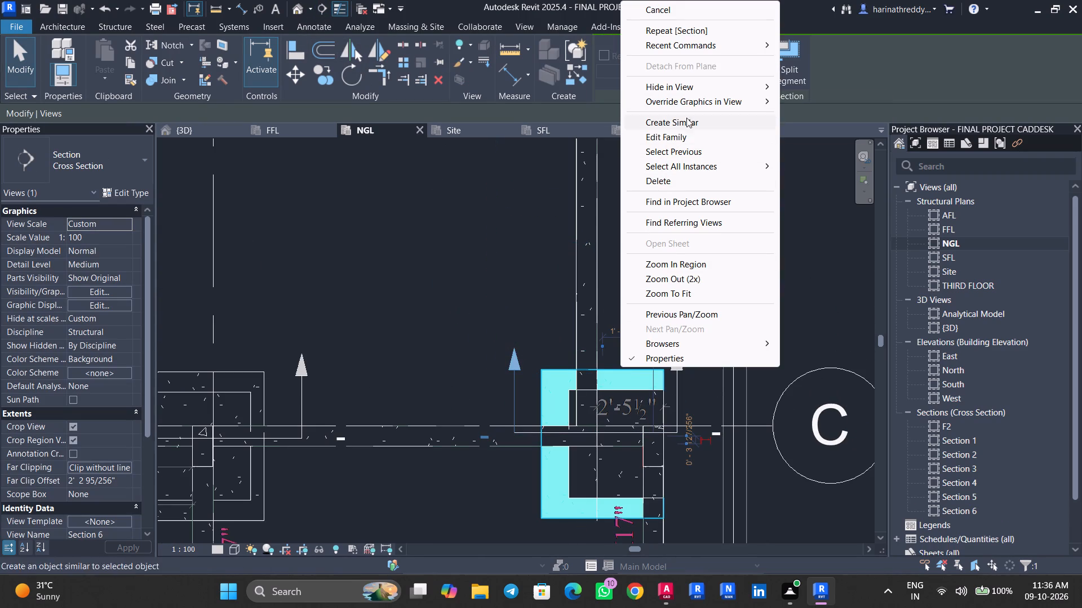
{"action": "scroll", "coordinate": [693, 83], "scroll_direction": "up", "scroll_amount": 3}
{"action": "key", "text": "Escape"}
{"action": "key", "text": "Escape"}
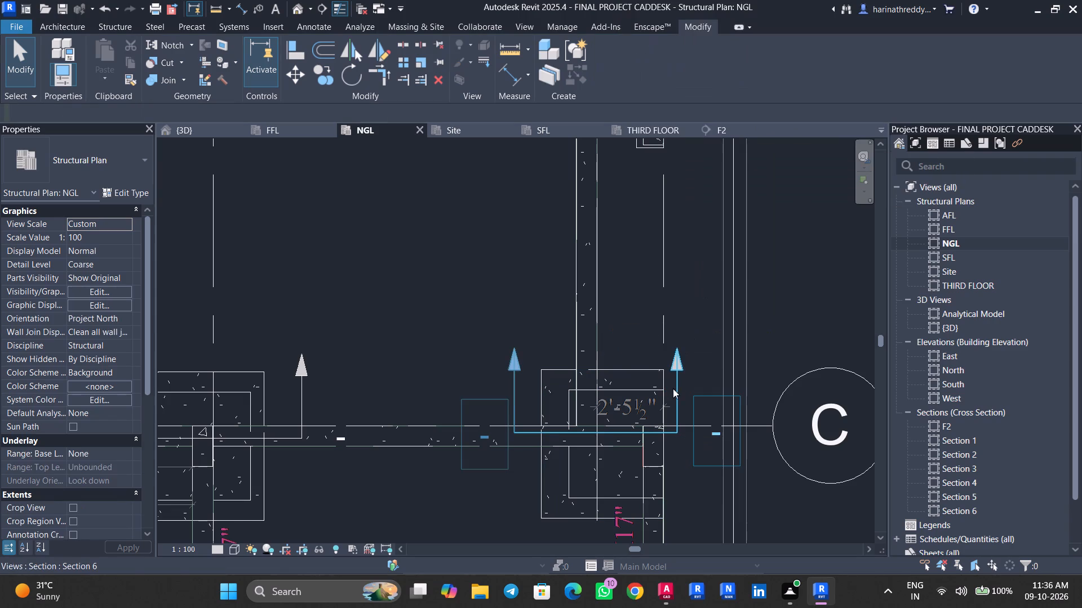
{"action": "left_click", "coordinate": [677, 385]}
{"action": "key", "text": "Escape"}
{"action": "key", "text": "Escape"}
{"action": "right_click", "coordinate": [675, 370]}
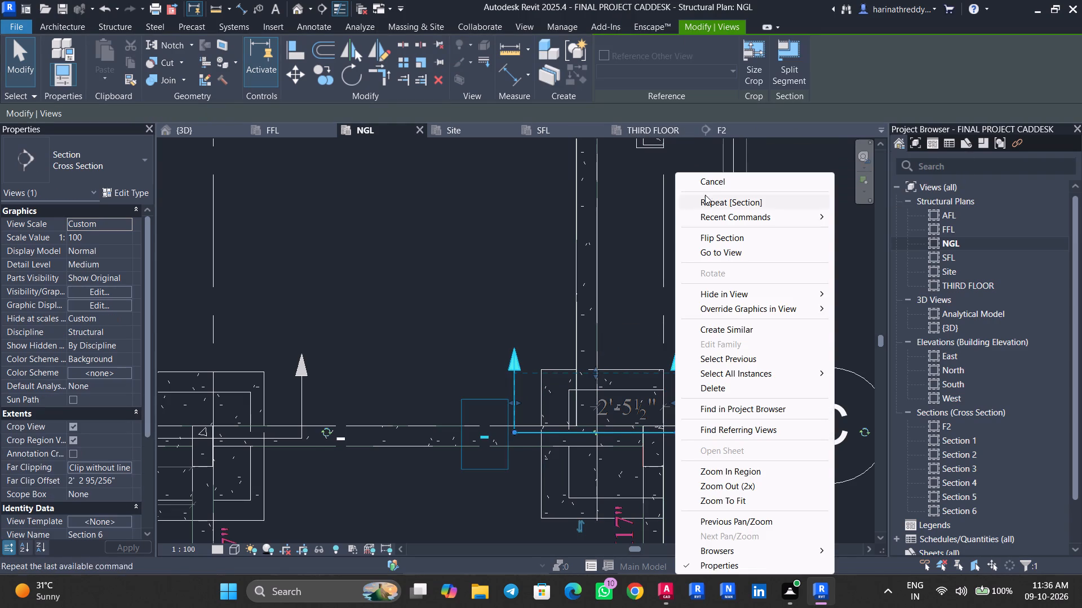
{"action": "left_click", "coordinate": [714, 250]}
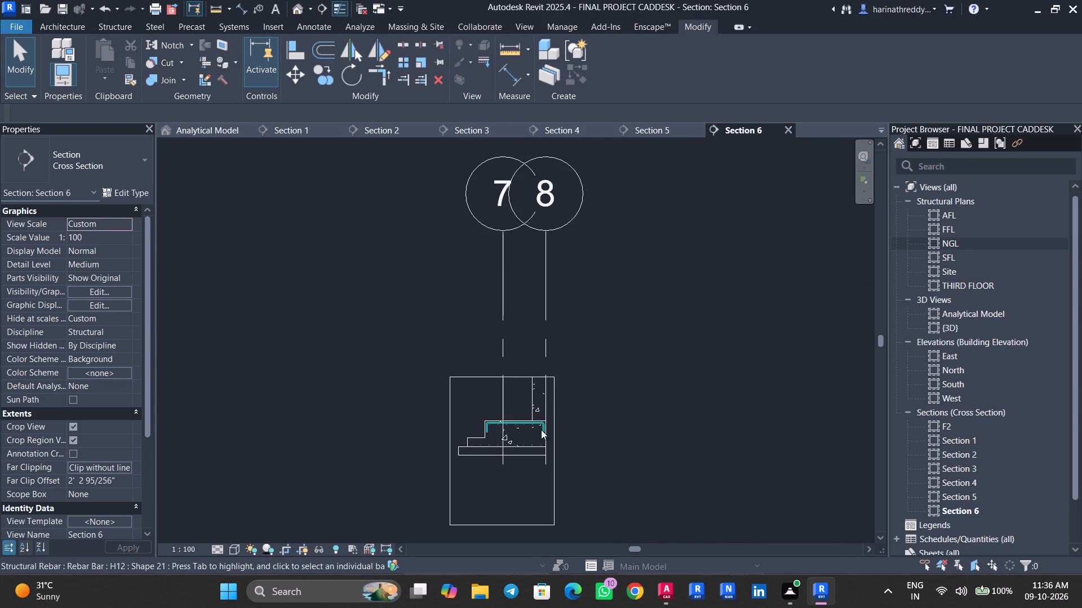
Nudge the straight H12 top bar set in the F2 TOP footing up to sit just beneath the bent H12 bar.
{"action": "scroll", "coordinate": [542, 430], "scroll_direction": "up", "scroll_amount": 7}
{"action": "middle_click_drag", "start_coordinate": [555, 447], "coordinate": [640, 391]}
{"action": "scroll", "coordinate": [496, 356], "scroll_direction": "up", "scroll_amount": 5}
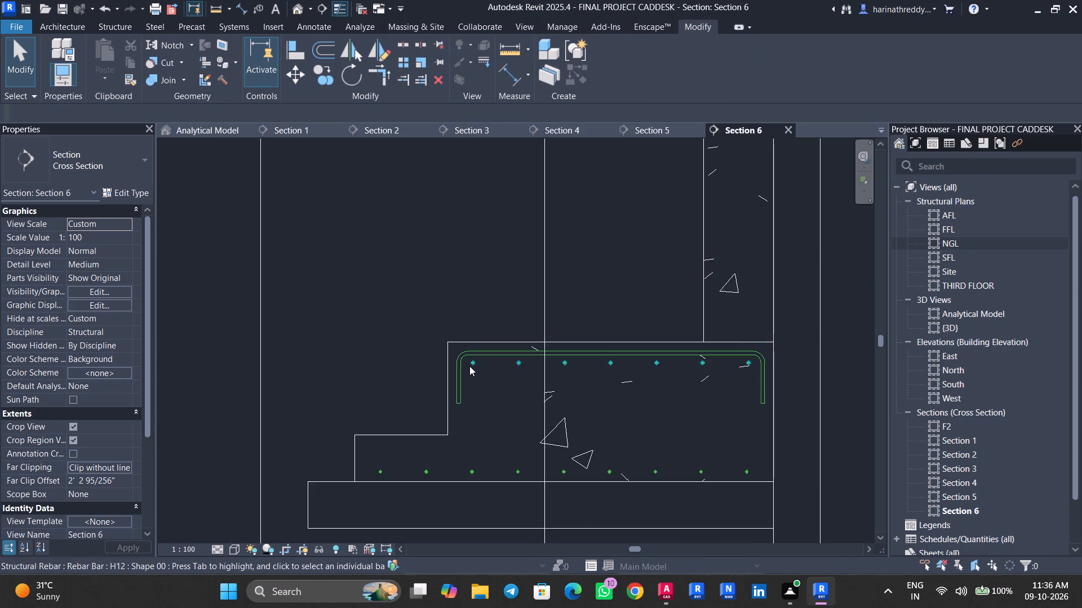
{"action": "scroll", "coordinate": [468, 359], "scroll_direction": "up", "scroll_amount": 4}
{"action": "left_click", "coordinate": [475, 368]}
{"action": "scroll", "coordinate": [475, 368], "scroll_direction": "up", "scroll_amount": 11}
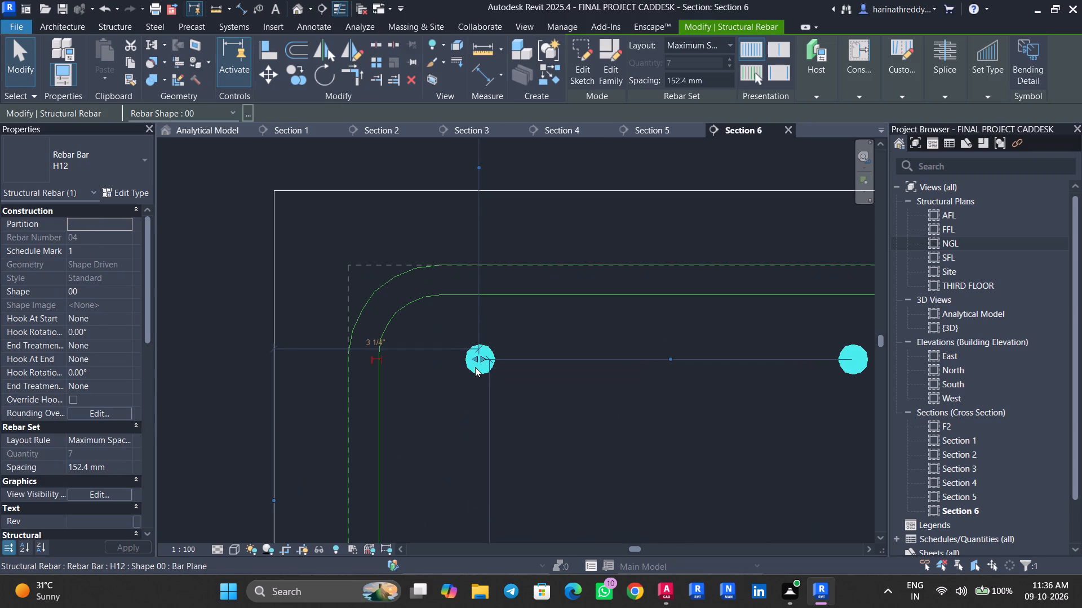
{"action": "key", "text": "Up"}
{"action": "key", "text": "Up"}
{"action": "key", "text": "Up"}
{"action": "key", "text": "Up"}
{"action": "key", "text": "Up"}
{"action": "key", "text": "Up"}
{"action": "key", "text": "Up"}
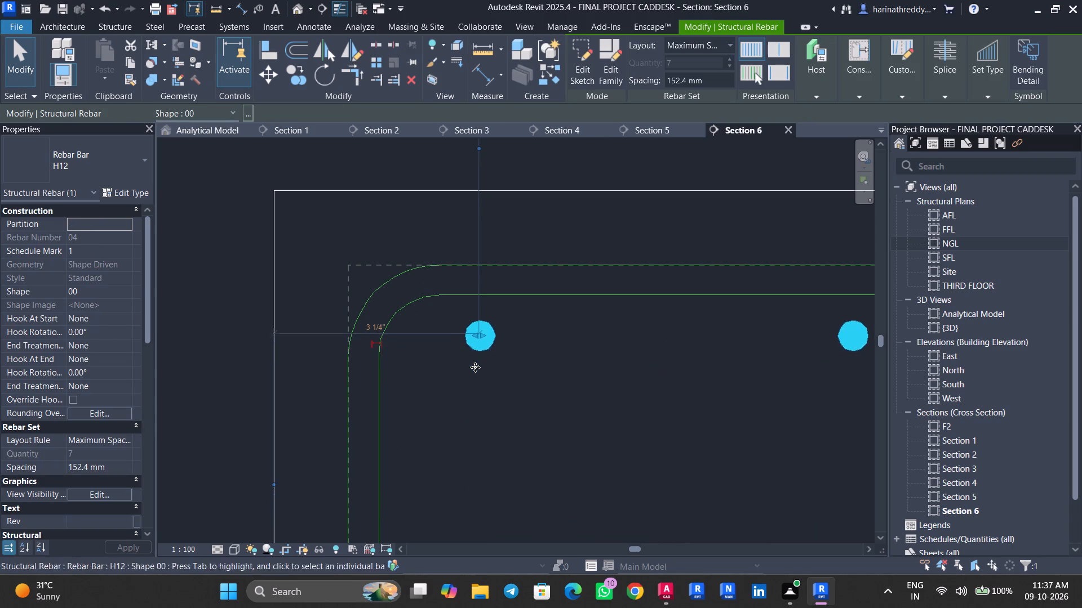
{"action": "key", "text": "Up"}
{"action": "key", "text": "Up"}
{"action": "key", "text": "Up"}
{"action": "key", "text": "Up"}
{"action": "key", "text": "Up"}
{"action": "key", "text": "Up"}
{"action": "key", "text": "Down"}
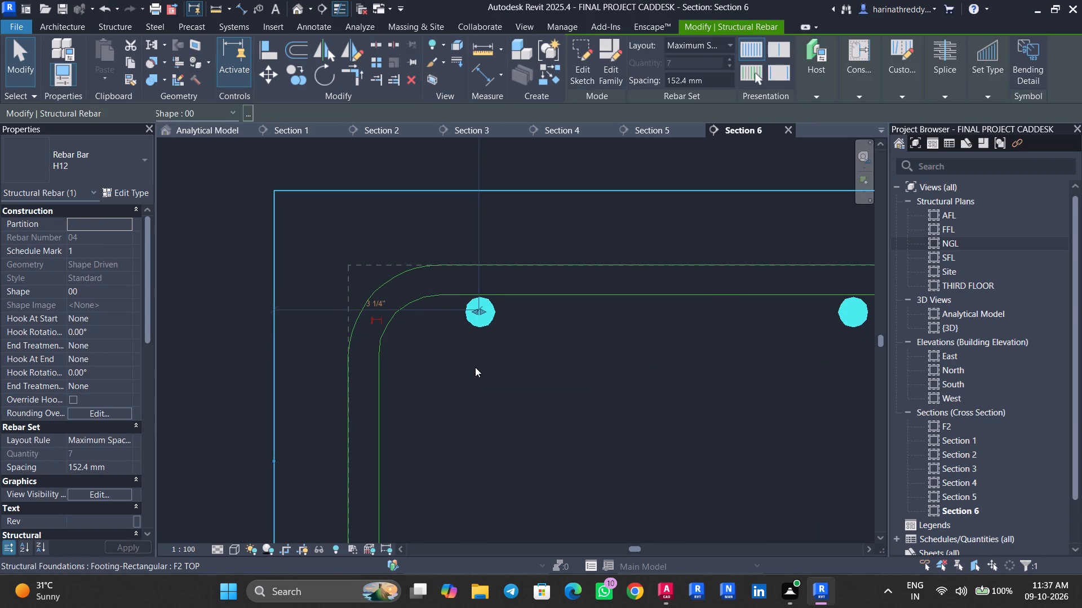
Extend the straight H12 top bar set in the F2 TOP footing to the bent bar's corner on the stepped side.
{"action": "scroll", "coordinate": [474, 301], "scroll_direction": "up", "scroll_amount": 6}
{"action": "scroll", "coordinate": [451, 288], "scroll_direction": "down", "scroll_amount": 1}
{"action": "scroll", "coordinate": [451, 288], "scroll_direction": "up", "scroll_amount": 2}
{"action": "middle_click_drag", "start_coordinate": [464, 321], "coordinate": [551, 310]}
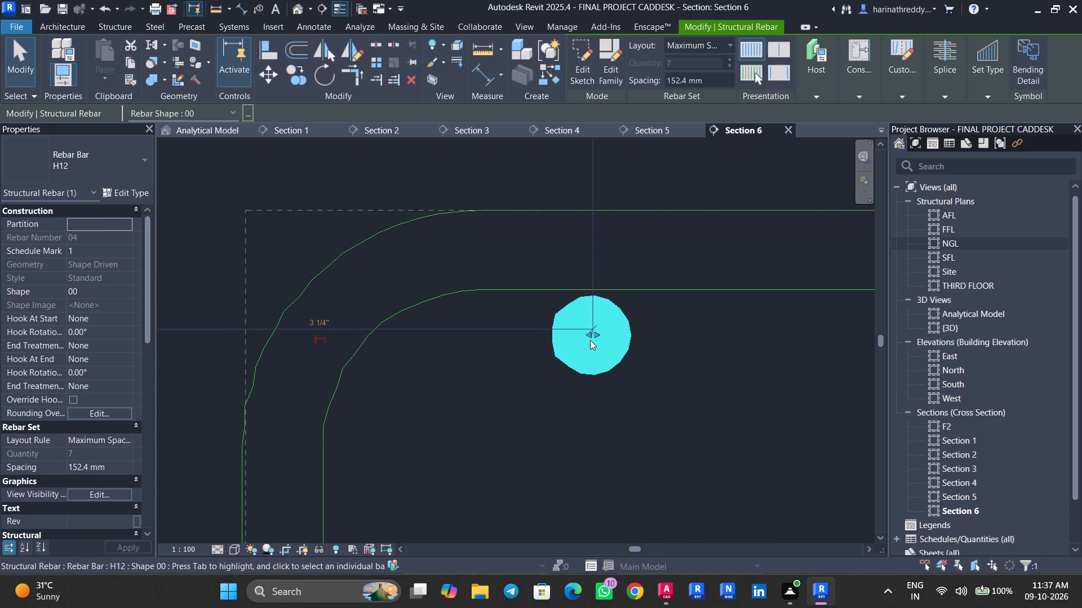
{"action": "left_click_drag", "start_coordinate": [590, 340], "coordinate": [455, 353]}
{"action": "key", "text": "Escape"}
{"action": "scroll", "coordinate": [447, 342], "scroll_direction": "up", "scroll_amount": 1}
{"action": "scroll", "coordinate": [447, 342], "scroll_direction": "down", "scroll_amount": 2}
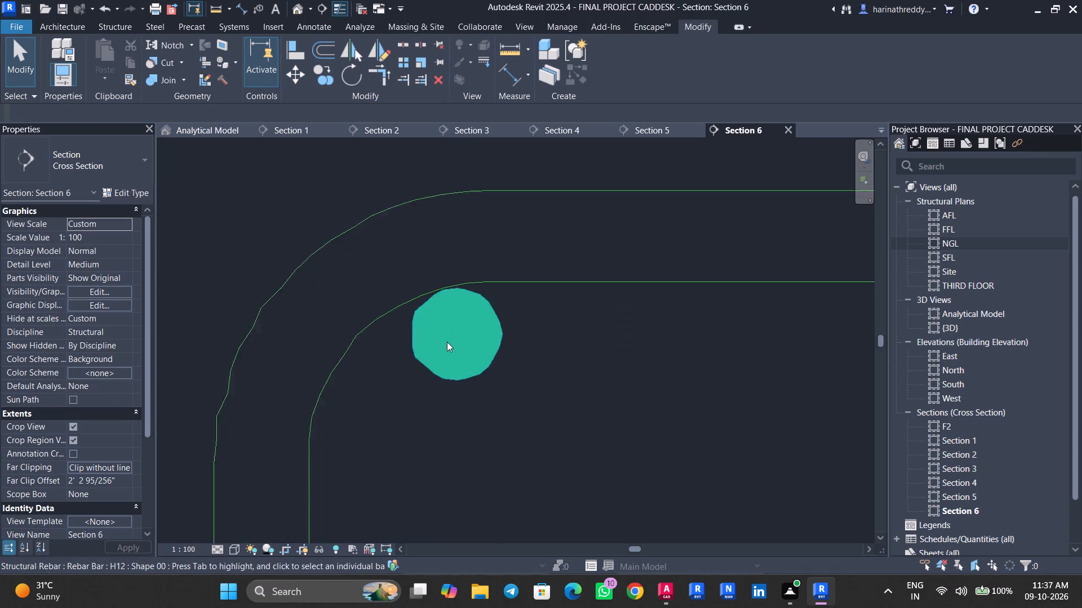
Set leg A of the bent H12 top bar, on the footing's stepped side, to 150 mm.
{"action": "scroll", "coordinate": [447, 342], "scroll_direction": "down", "scroll_amount": 8}
{"action": "middle_click_drag", "start_coordinate": [613, 367], "coordinate": [407, 370]}
{"action": "middle_click_drag", "start_coordinate": [661, 366], "coordinate": [454, 372]}
{"action": "middle_click_drag", "start_coordinate": [644, 388], "coordinate": [488, 371]}
{"action": "scroll", "coordinate": [574, 369], "scroll_direction": "up", "scroll_amount": 1}
{"action": "scroll", "coordinate": [574, 369], "scroll_direction": "down", "scroll_amount": 5}
{"action": "middle_click_drag", "start_coordinate": [589, 445], "coordinate": [631, 316]}
{"action": "scroll", "coordinate": [629, 311], "scroll_direction": "down", "scroll_amount": 9}
{"action": "middle_click_drag", "start_coordinate": [612, 350], "coordinate": [637, 333]}
{"action": "left_click", "coordinate": [552, 269]}
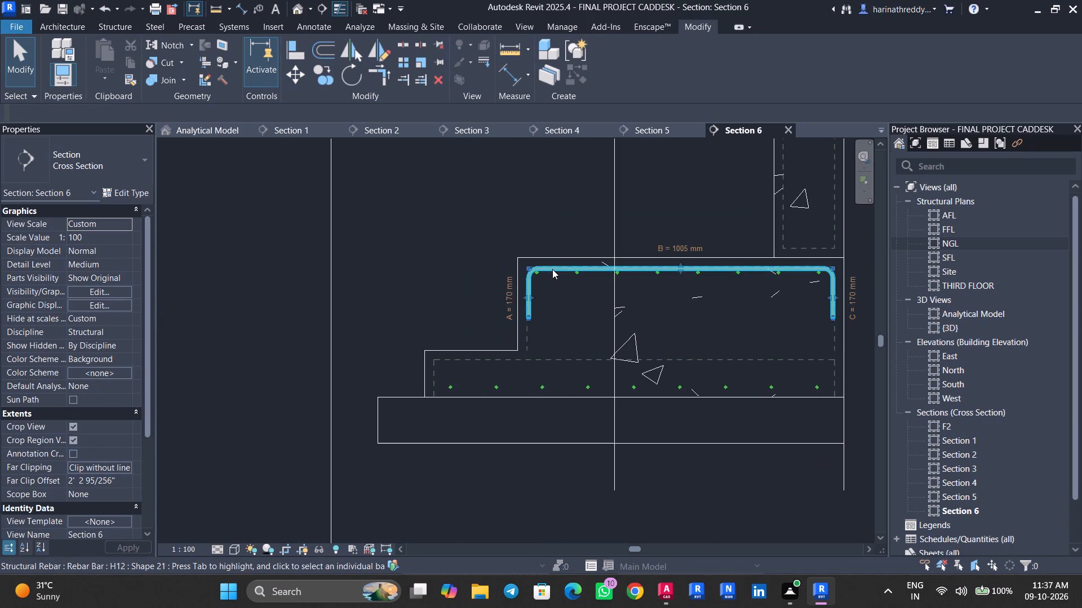
{"action": "scroll", "coordinate": [496, 299], "scroll_direction": "up", "scroll_amount": 3}
{"action": "left_click", "coordinate": [514, 293]}
{"action": "type", "text": "150"}
{"action": "key", "text": "Return"}
{"action": "key", "text": "Escape"}
Set leg C of the bent H12 top bar, on the column side, to 150 mm.
{"action": "middle_click_drag", "start_coordinate": [637, 280], "coordinate": [300, 354]}
{"action": "middle_click_drag", "start_coordinate": [672, 352], "coordinate": [509, 365]}
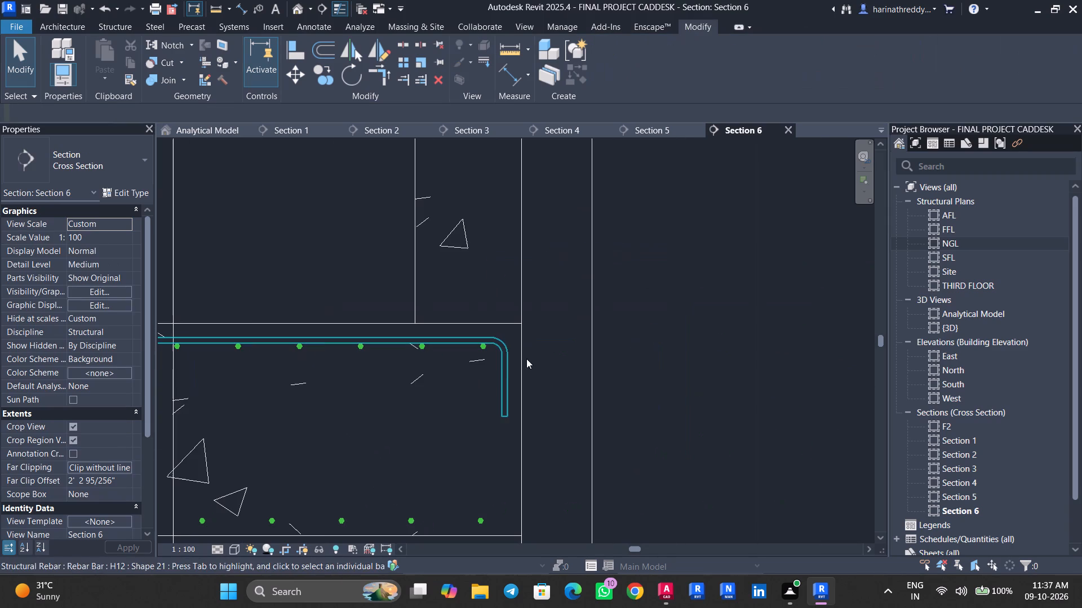
{"action": "left_click", "coordinate": [501, 372]}
{"action": "left_click", "coordinate": [530, 372]}
{"action": "type", "text": "150"}
{"action": "key", "text": "Return"}
{"action": "key", "text": "Escape"}
Create a similar H12 shape 21 bar set from the bent top bar and place it across the base of the F2 footing.
{"action": "left_click", "coordinate": [504, 365]}
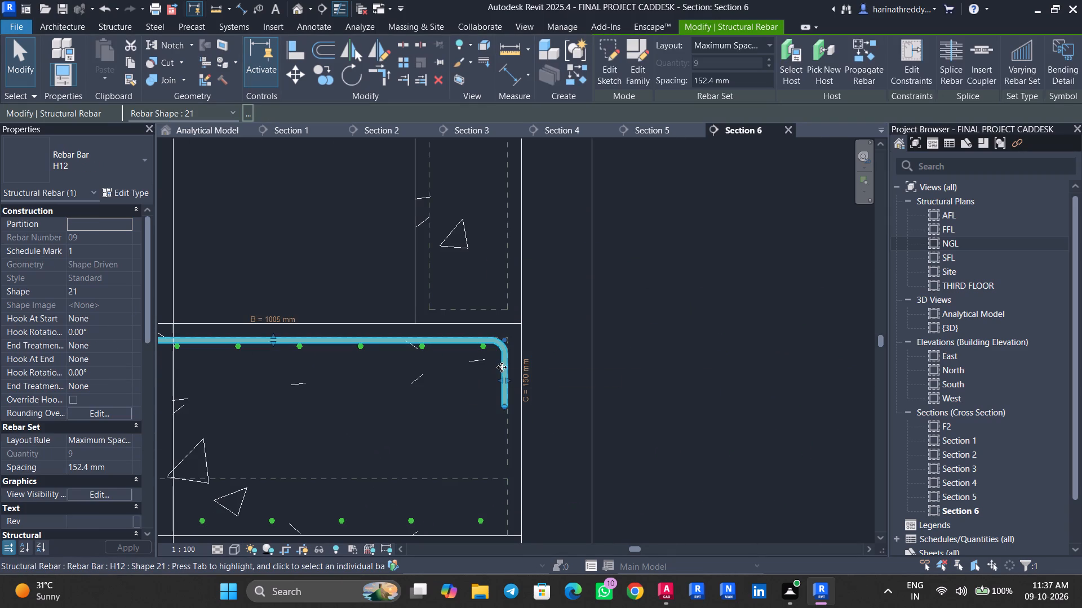
{"action": "key", "text": "c"}
{"action": "key", "text": "s"}
{"action": "middle_click_drag", "start_coordinate": [460, 414], "coordinate": [657, 339]}
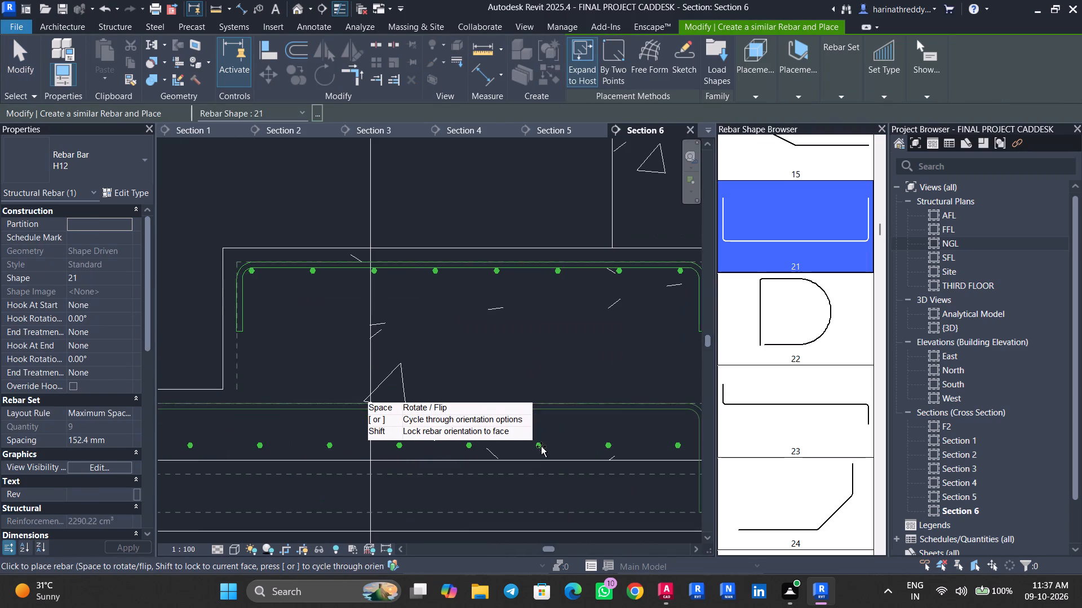
{"action": "scroll", "coordinate": [542, 439], "scroll_direction": "down", "scroll_amount": 3}
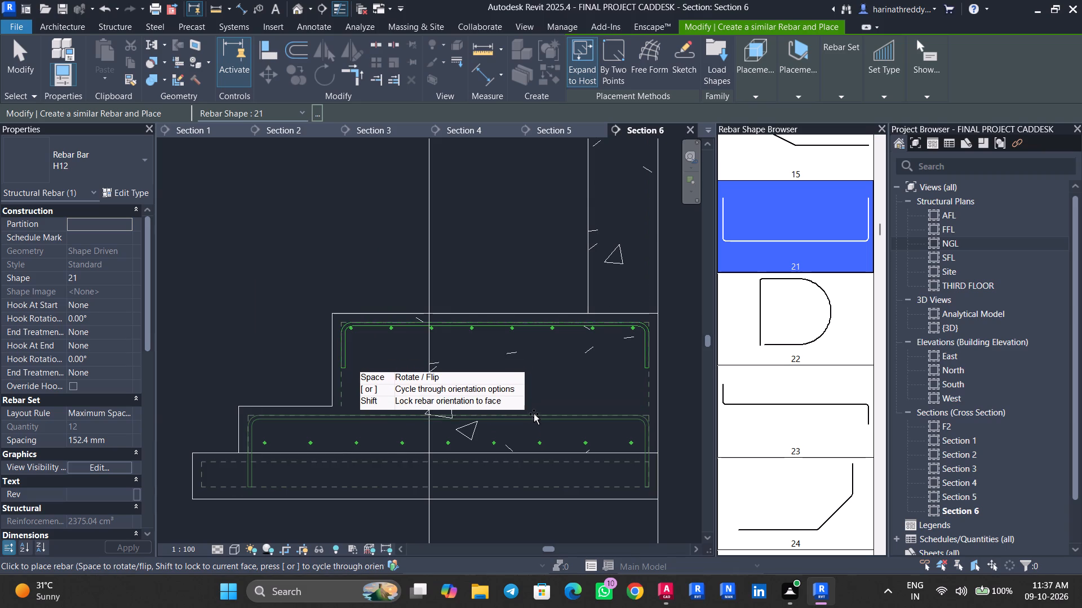
{"action": "left_click", "coordinate": [534, 406]}
{"action": "key", "text": "Escape"}
{"action": "key", "text": "Escape"}
{"action": "key", "text": "Escape"}
Raise the horizontal segment of the new bent H12 bar to just below the underside of the F2 footing.
{"action": "left_click", "coordinate": [504, 491]}
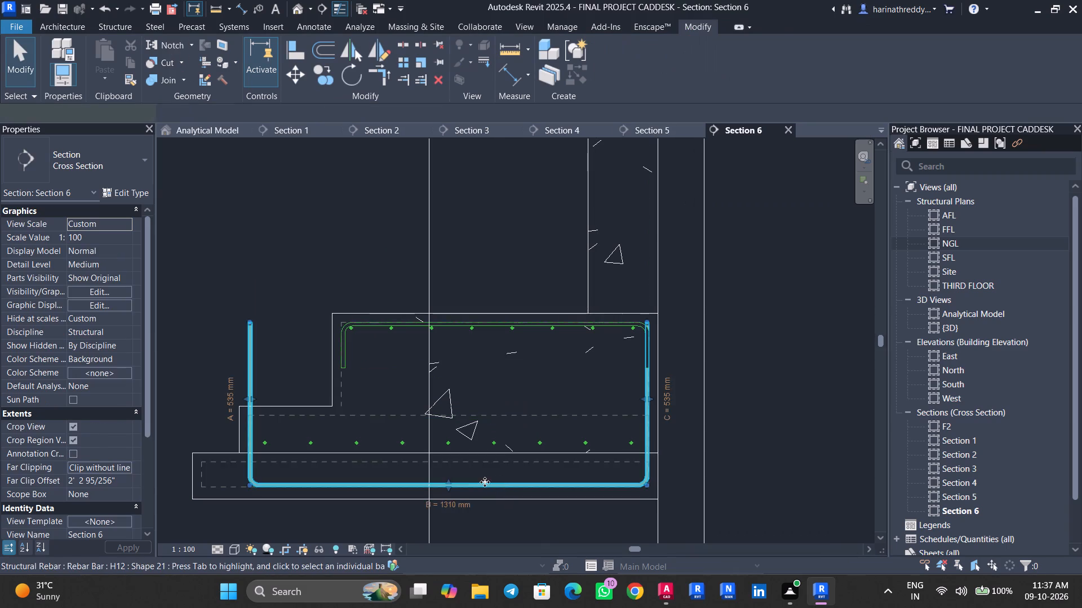
{"action": "scroll", "coordinate": [474, 480], "scroll_direction": "up", "scroll_amount": 9}
{"action": "middle_click_drag", "start_coordinate": [465, 477], "coordinate": [516, 473]}
{"action": "left_click_drag", "start_coordinate": [447, 484], "coordinate": [453, 419]}
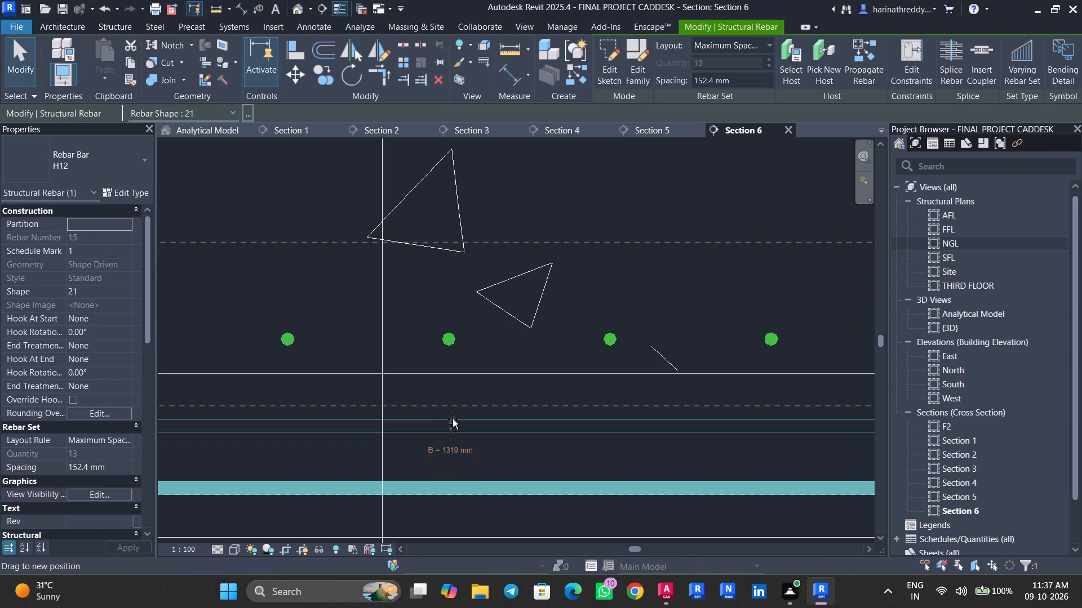
{"action": "left_click_drag", "start_coordinate": [453, 419], "coordinate": [456, 388]}
{"action": "key", "text": "Escape"}
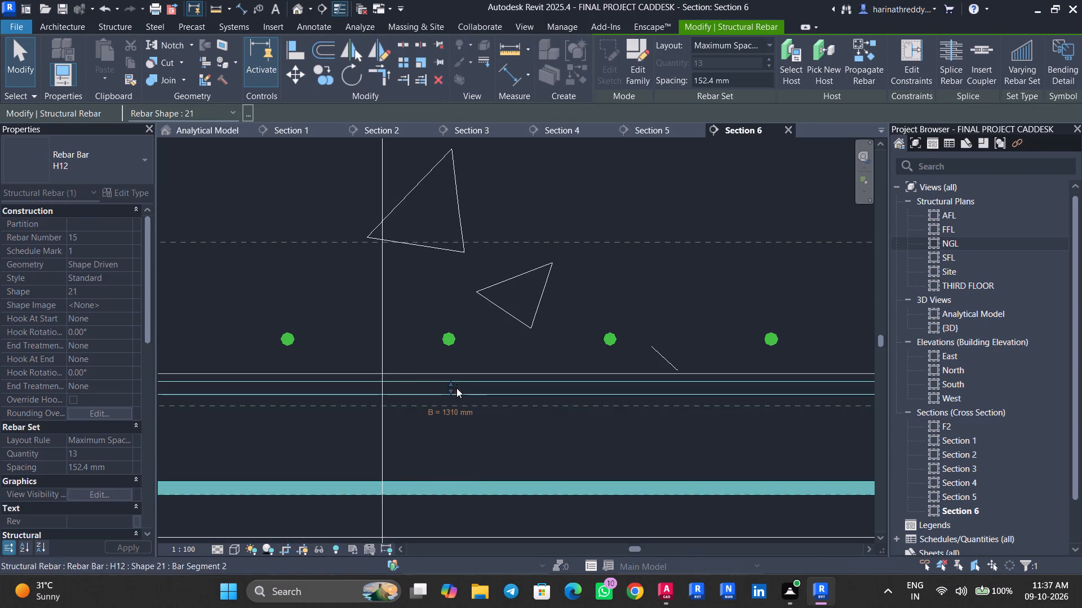
{"action": "key", "text": "Escape"}
{"action": "key", "text": "Escape"}
Set both legs A and C of the bent H12 bottom bar to 85 mm.
{"action": "scroll", "coordinate": [455, 410], "scroll_direction": "down", "scroll_amount": 4}
{"action": "scroll", "coordinate": [455, 410], "scroll_direction": "up", "scroll_amount": 1}
{"action": "scroll", "coordinate": [455, 410], "scroll_direction": "down", "scroll_amount": 4}
{"action": "scroll", "coordinate": [455, 412], "scroll_direction": "up", "scroll_amount": 1}
{"action": "scroll", "coordinate": [455, 412], "scroll_direction": "down", "scroll_amount": 3}
{"action": "middle_click_drag", "start_coordinate": [464, 424], "coordinate": [504, 437]}
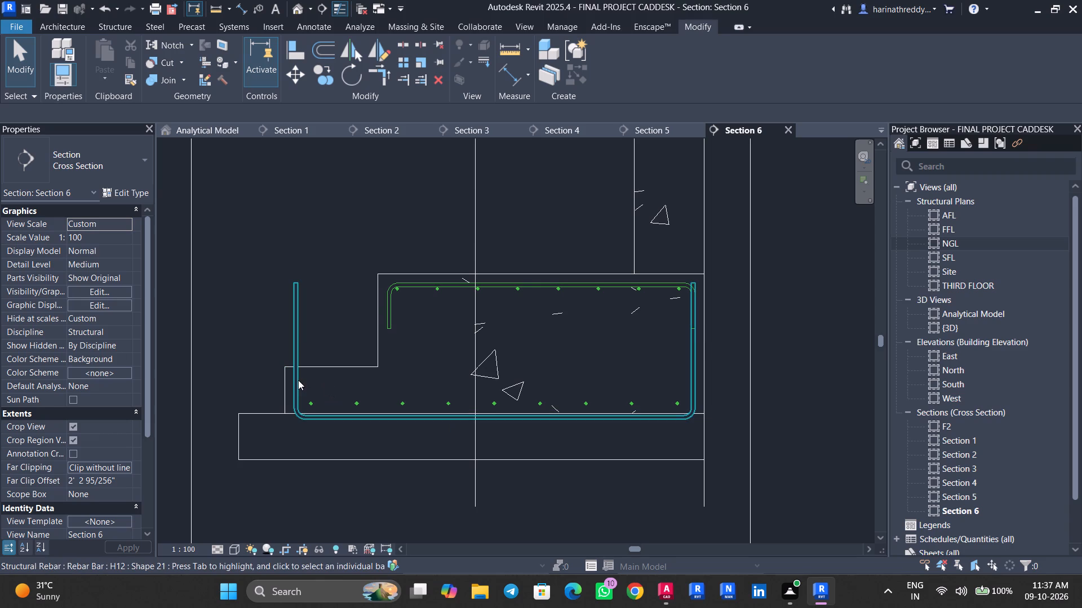
{"action": "left_click", "coordinate": [298, 380]}
{"action": "left_click", "coordinate": [273, 348]}
{"action": "type", "text": "85"}
{"action": "key", "text": "Return"}
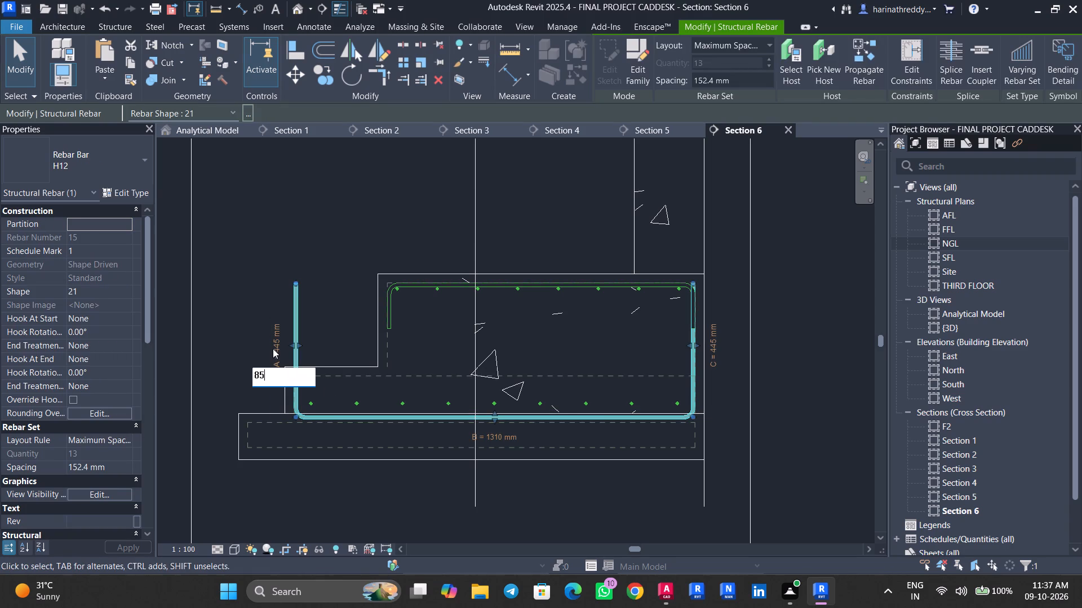
{"action": "key", "text": "Escape"}
{"action": "left_click", "coordinate": [693, 387]}
{"action": "left_click", "coordinate": [712, 347]}
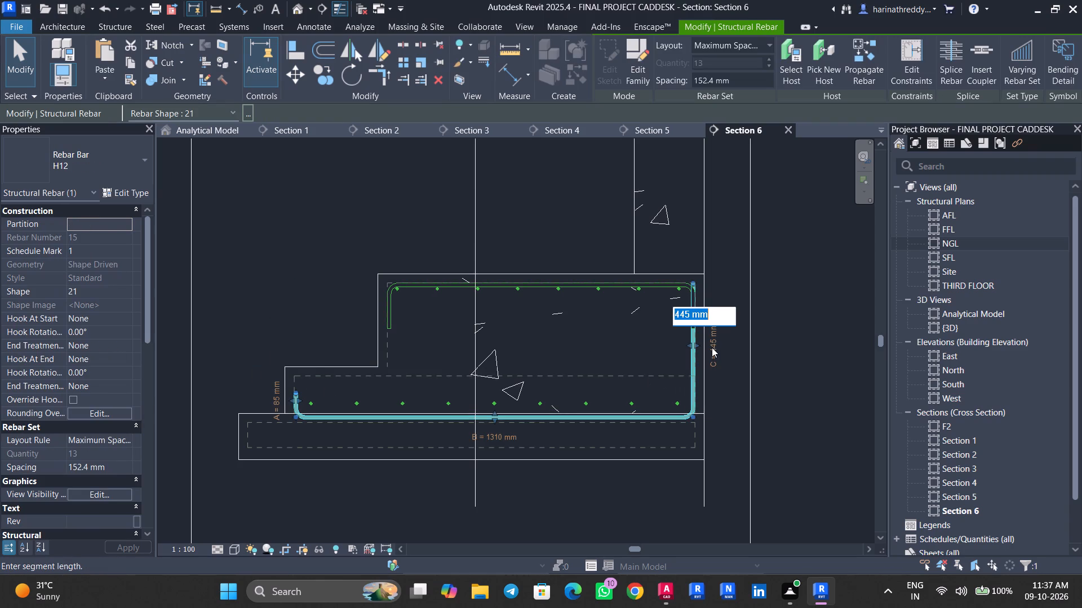
{"action": "type", "text": "85"}
{"action": "key", "text": "Return"}
{"action": "key", "text": "Escape"}
Raise the bent bottom bar's horizontal segment inside the F2 footing, just beneath the straight bottom bars.
{"action": "scroll", "coordinate": [372, 409], "scroll_direction": "up", "scroll_amount": 3}
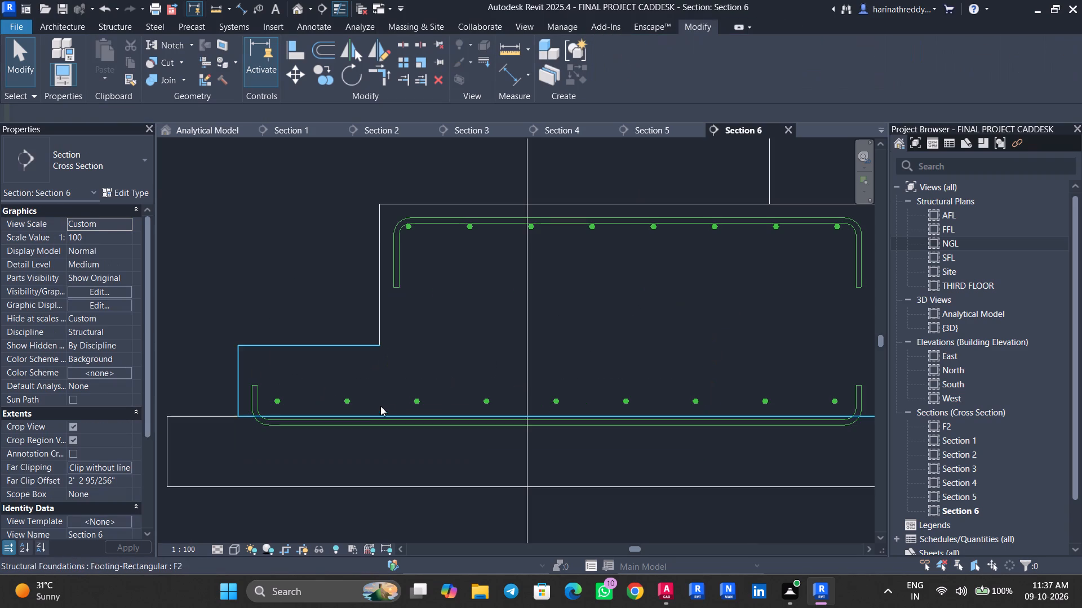
{"action": "left_click", "coordinate": [390, 418]}
{"action": "scroll", "coordinate": [506, 405], "scroll_direction": "up", "scroll_amount": 5}
{"action": "scroll", "coordinate": [534, 428], "scroll_direction": "down", "scroll_amount": 1}
{"action": "scroll", "coordinate": [551, 424], "scroll_direction": "up", "scroll_amount": 2}
{"action": "middle_click_drag", "start_coordinate": [595, 402], "coordinate": [480, 444]}
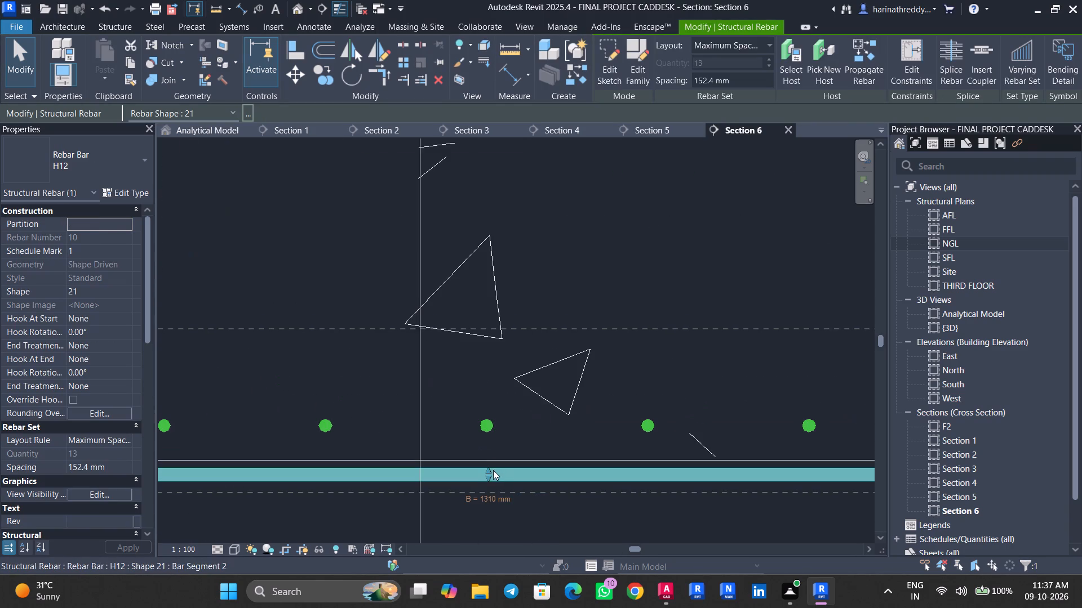
{"action": "left_click_drag", "start_coordinate": [489, 468], "coordinate": [490, 445]}
{"action": "key", "text": "Escape"}
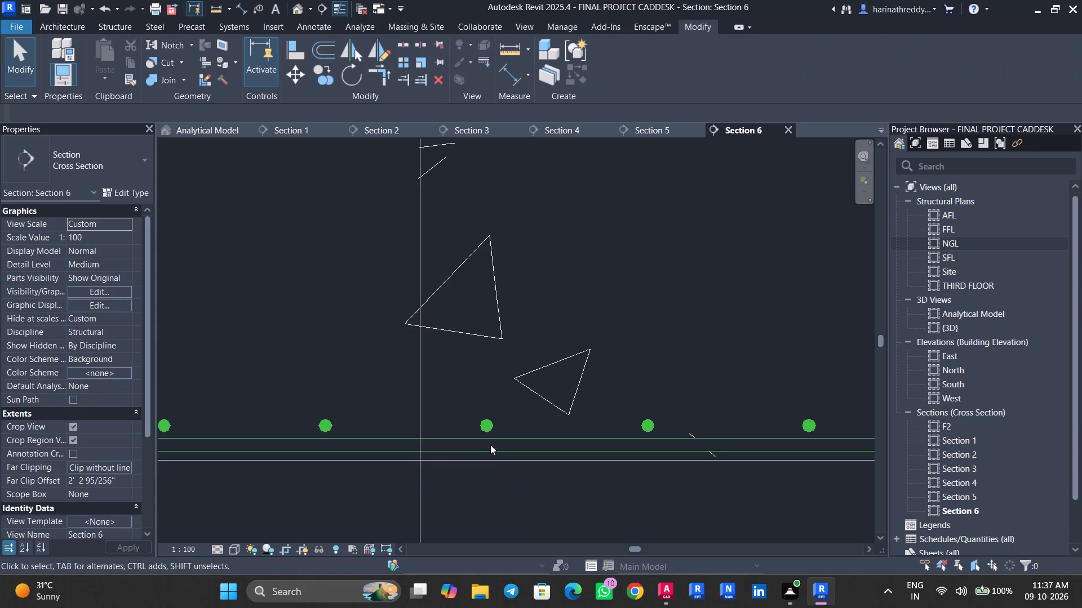
Nudge the straight H12 bottom bar set down to sit just above the bent bottom bar.
{"action": "left_click", "coordinate": [487, 428]}
{"action": "scroll", "coordinate": [487, 428], "scroll_direction": "up", "scroll_amount": 5}
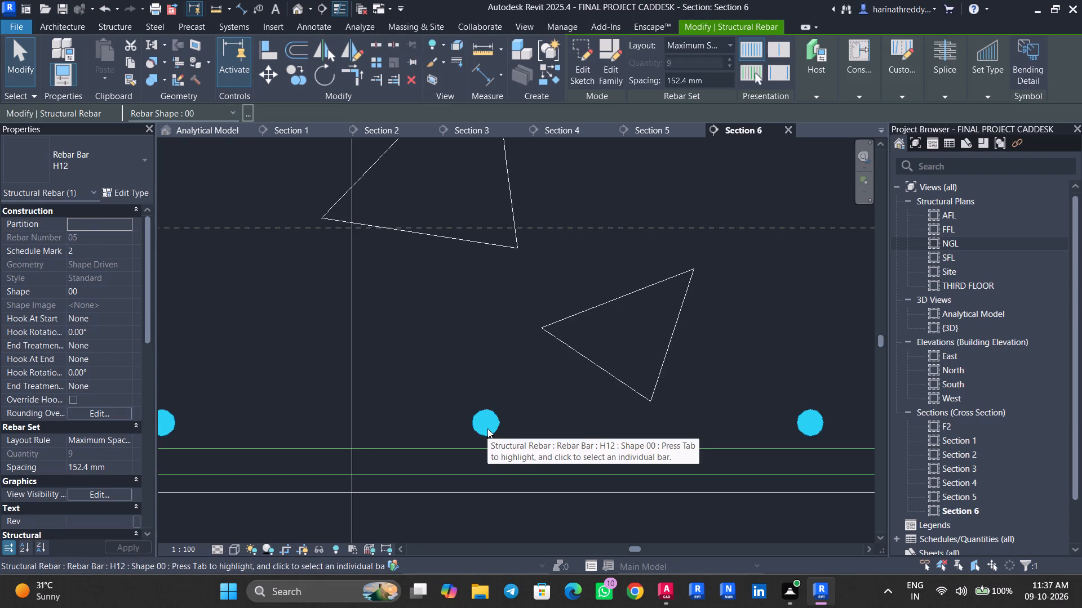
{"action": "key", "text": "Down"}
{"action": "key", "text": "Down"}
{"action": "key", "text": "Down"}
{"action": "key", "text": "Escape"}
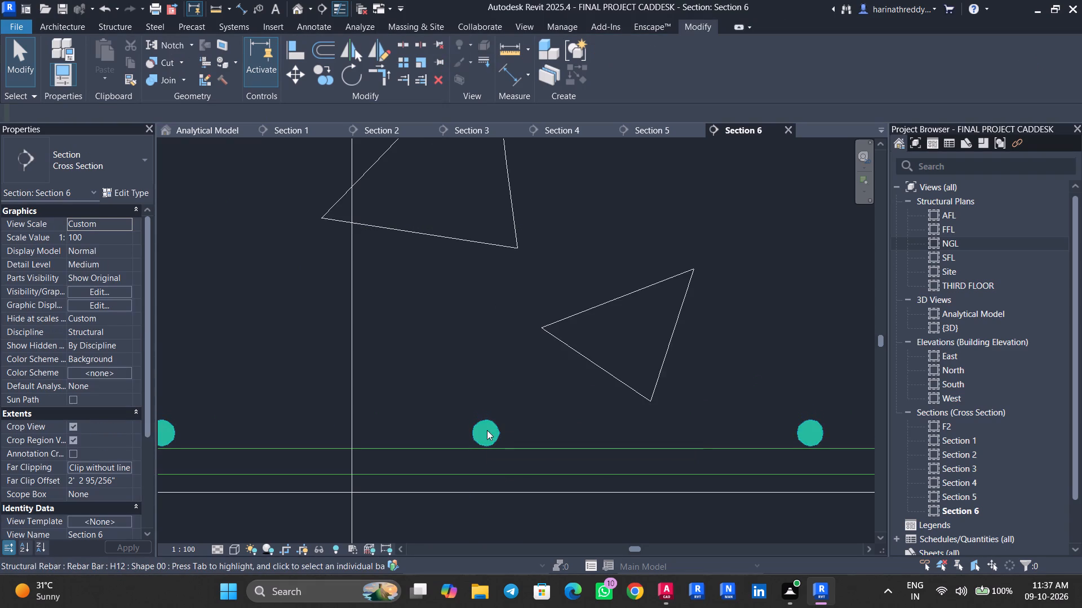
Set the bent H12 bottom bar set to show unobscured in the {3D} view.
{"action": "scroll", "coordinate": [503, 414], "scroll_direction": "down", "scroll_amount": 9}
{"action": "scroll", "coordinate": [509, 413], "scroll_direction": "up", "scroll_amount": 1}
{"action": "scroll", "coordinate": [509, 413], "scroll_direction": "down", "scroll_amount": 5}
{"action": "left_click", "coordinate": [278, 409]}
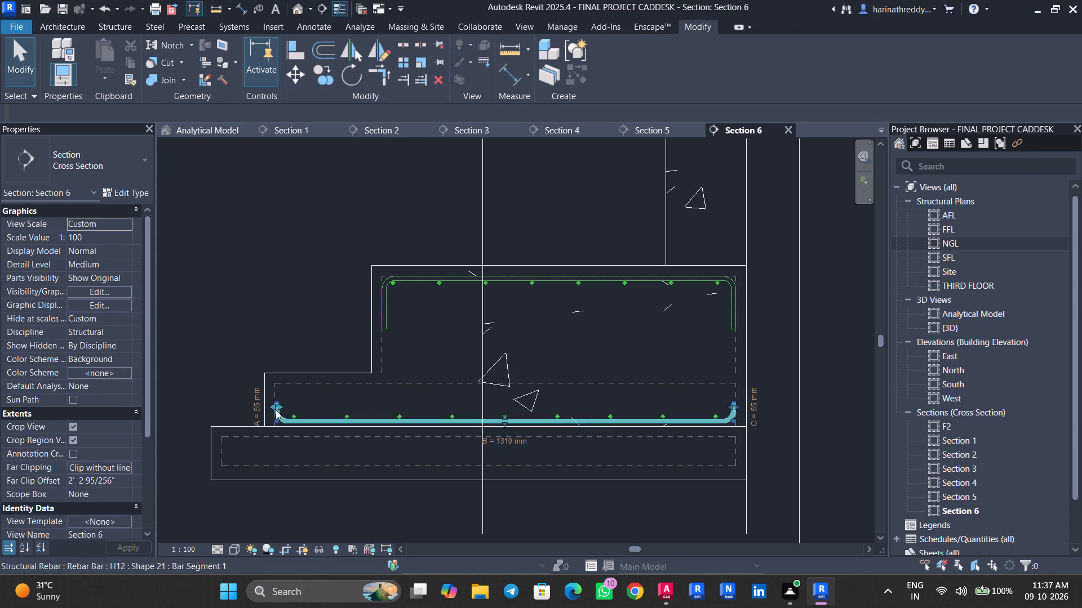
{"action": "scroll", "coordinate": [276, 410], "scroll_direction": "up", "scroll_amount": 3}
{"action": "scroll", "coordinate": [276, 410], "scroll_direction": "down", "scroll_amount": 1}
{"action": "scroll", "coordinate": [276, 410], "scroll_direction": "up", "scroll_amount": 6}
{"action": "scroll", "coordinate": [276, 410], "scroll_direction": "down", "scroll_amount": 1}
{"action": "scroll", "coordinate": [276, 410], "scroll_direction": "up", "scroll_amount": 4}
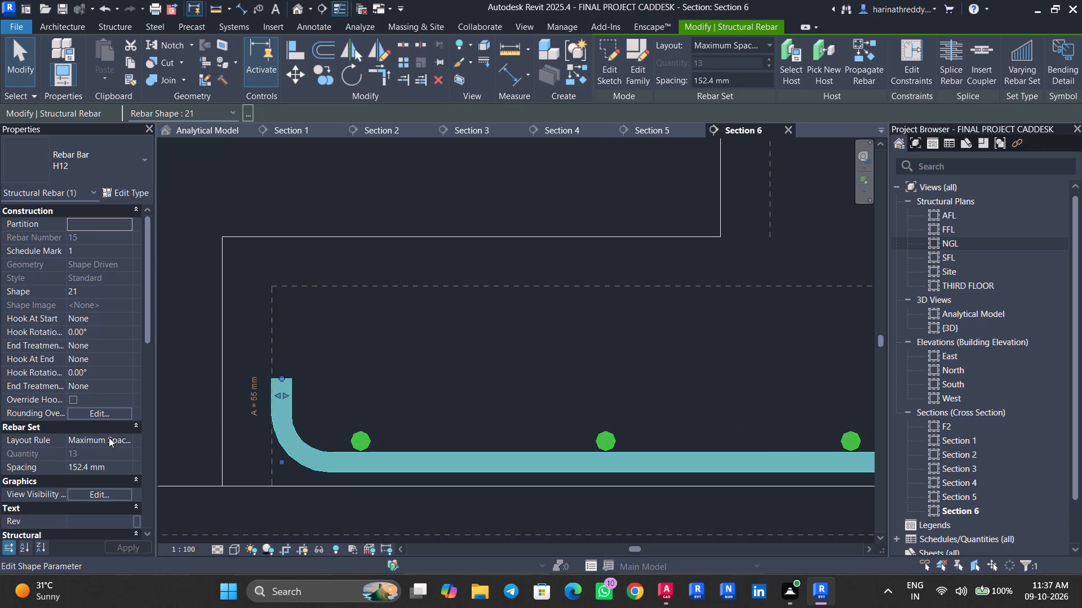
{"action": "left_click", "coordinate": [116, 486]}
{"action": "left_click", "coordinate": [119, 482]}
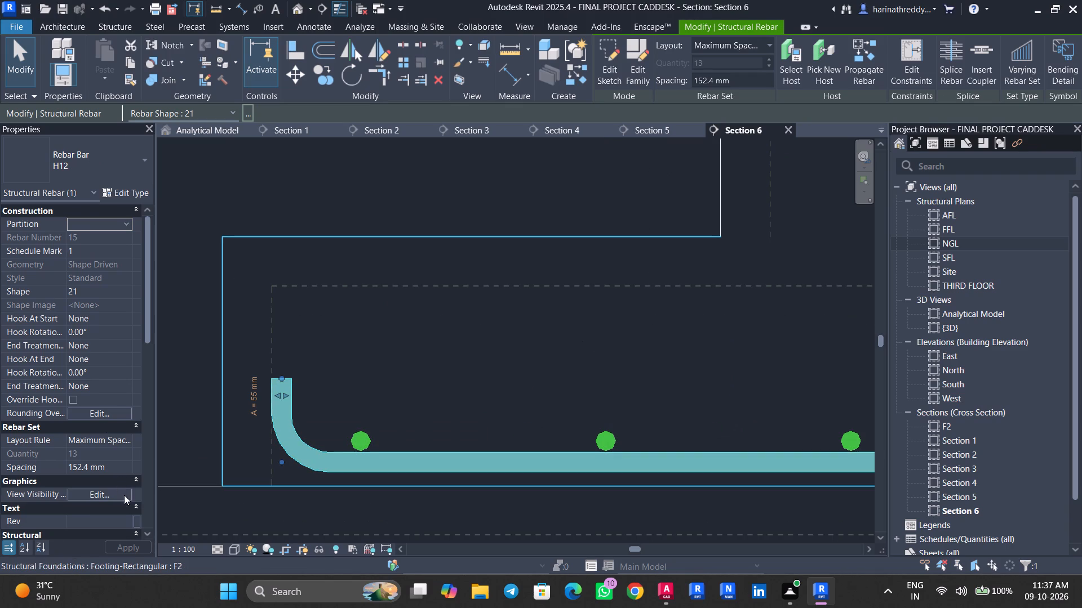
{"action": "left_click", "coordinate": [124, 495]}
{"action": "left_click", "coordinate": [649, 262]}
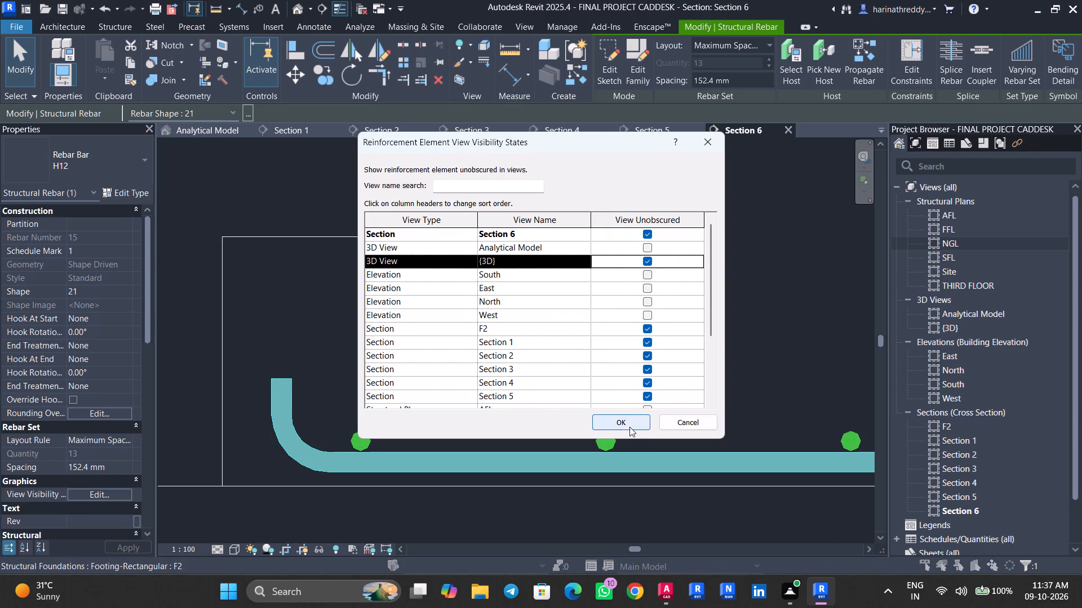
{"action": "left_click", "coordinate": [628, 427]}
{"action": "key", "text": "Escape"}
Extend the straight H12 bottom bar set at both ends to the corner bends of the bent bottom bar.
{"action": "left_click", "coordinate": [362, 435]}
{"action": "scroll", "coordinate": [351, 445], "scroll_direction": "up", "scroll_amount": 3}
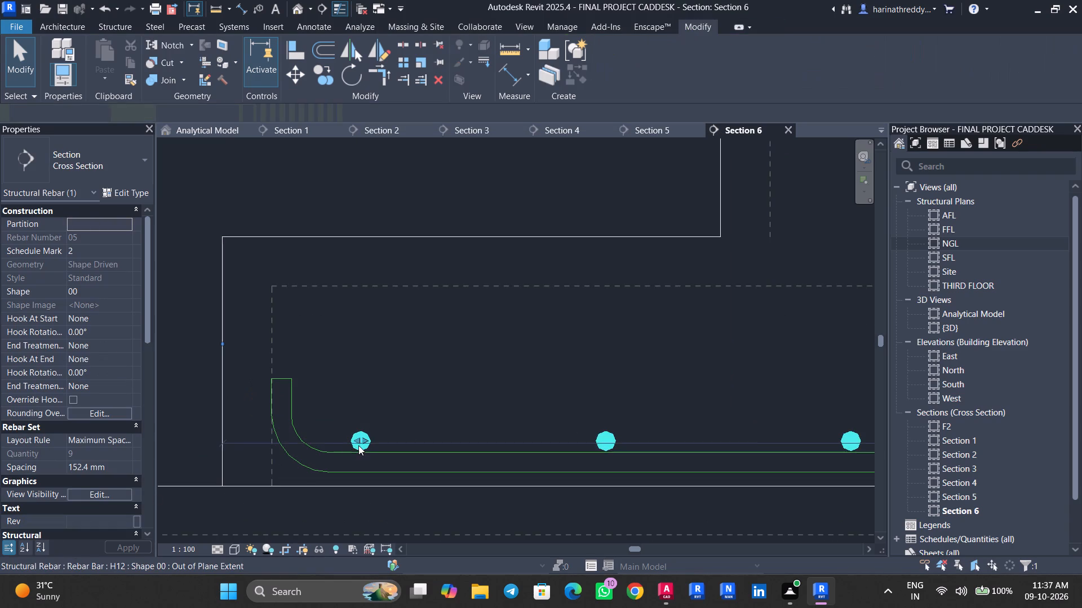
{"action": "left_click_drag", "start_coordinate": [359, 437], "coordinate": [303, 436]}
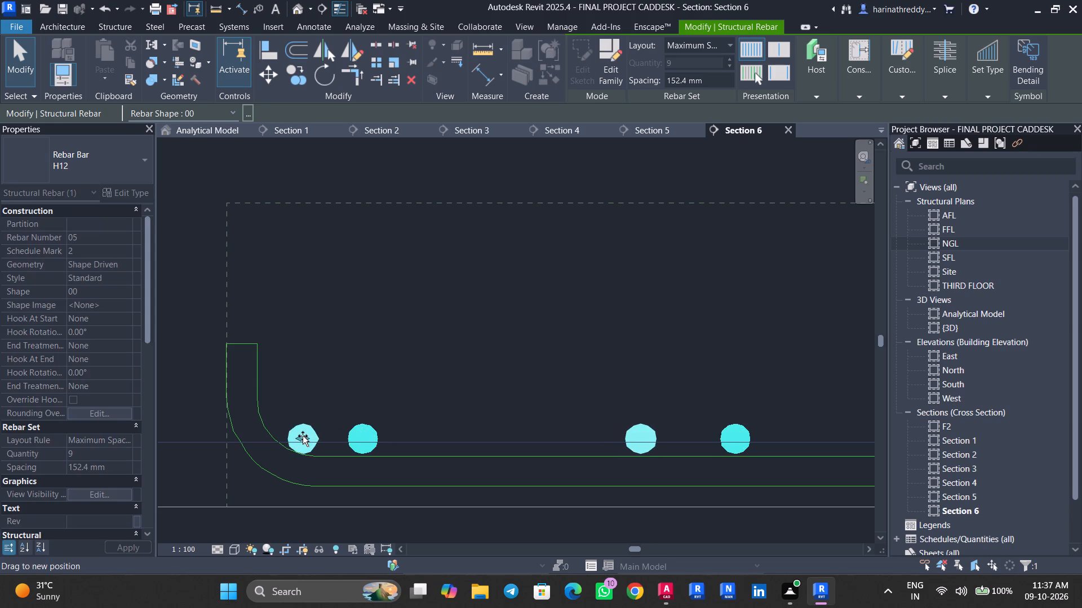
{"action": "left_click_drag", "start_coordinate": [303, 436], "coordinate": [302, 436]}
{"action": "scroll", "coordinate": [488, 378], "scroll_direction": "down", "scroll_amount": 10}
{"action": "middle_click_drag", "start_coordinate": [635, 363], "coordinate": [313, 400]}
{"action": "middle_click_drag", "start_coordinate": [621, 416], "coordinate": [263, 414]}
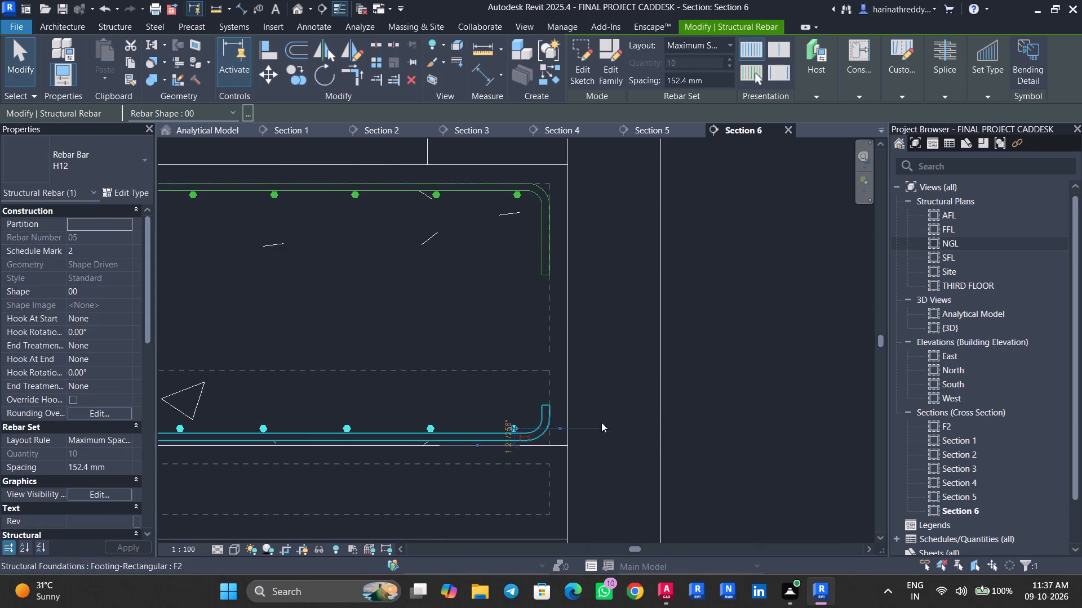
{"action": "scroll", "coordinate": [579, 432], "scroll_direction": "up", "scroll_amount": 14}
{"action": "left_click_drag", "start_coordinate": [511, 422], "coordinate": [626, 428]}
{"action": "key", "text": "Escape"}
{"action": "scroll", "coordinate": [525, 366], "scroll_direction": "down", "scroll_amount": 7}
{"action": "left_click", "coordinate": [560, 387]}
{"action": "key", "text": "Escape"}
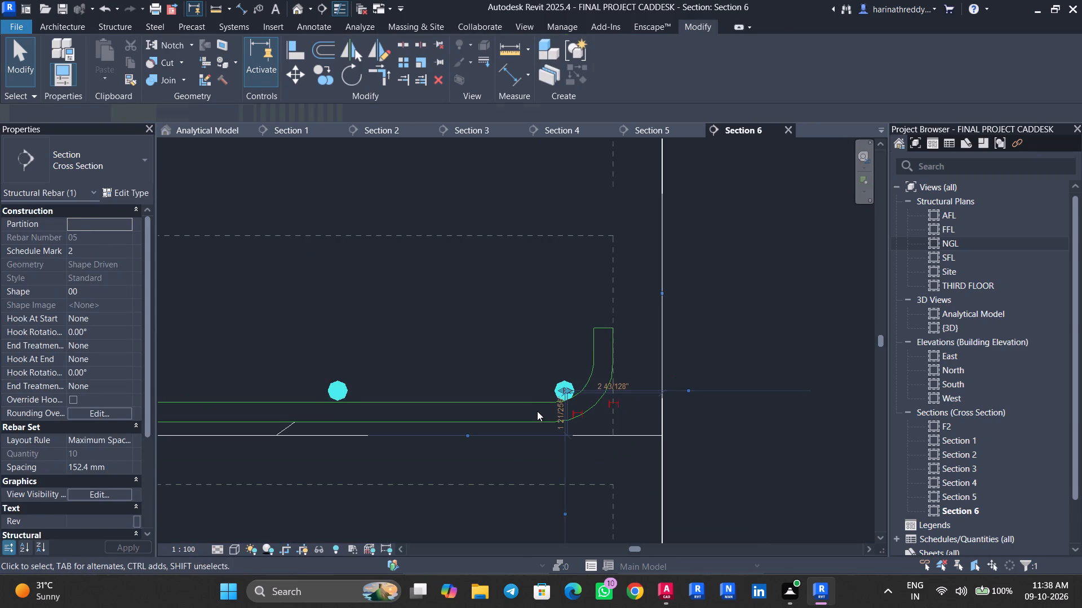
Select all H12 rebar instances and review their view visibility states.
{"action": "left_click", "coordinate": [536, 412]}
{"action": "type", "text": "SA"}
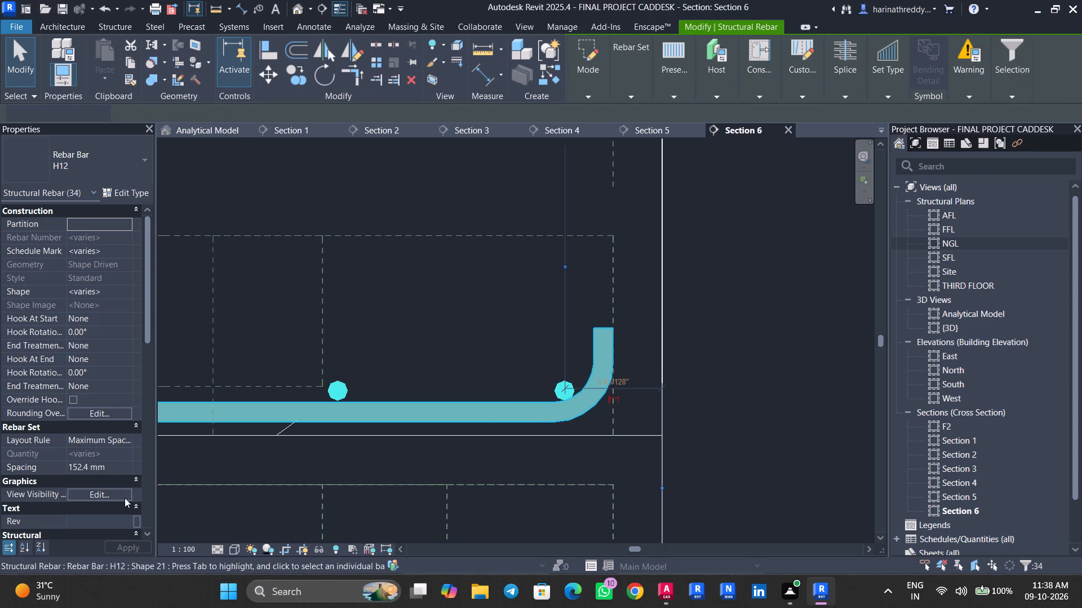
{"action": "left_click", "coordinate": [125, 498]}
{"action": "left_click", "coordinate": [614, 426]}
{"action": "key", "text": "Escape"}
{"action": "key", "text": "Escape"}
Examine the rebar in the footings across the whole frame in the {3D} view.
{"action": "scroll", "coordinate": [661, 368], "scroll_direction": "down", "scroll_amount": 7}
{"action": "scroll", "coordinate": [661, 365], "scroll_direction": "up", "scroll_amount": 1}
{"action": "scroll", "coordinate": [661, 365], "scroll_direction": "down", "scroll_amount": 3}
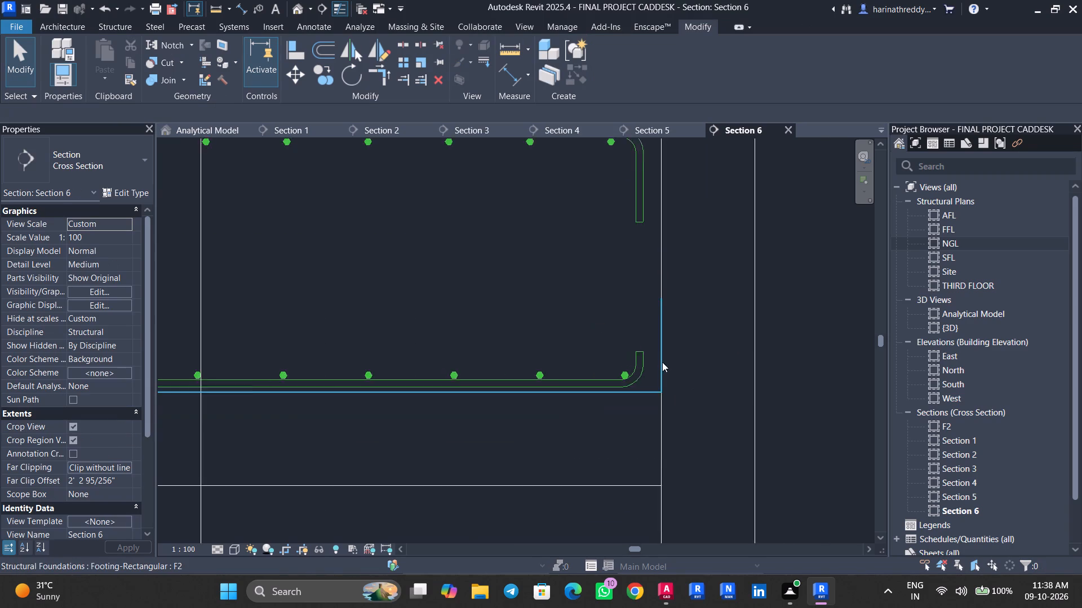
{"action": "scroll", "coordinate": [662, 362], "scroll_direction": "down", "scroll_amount": 8}
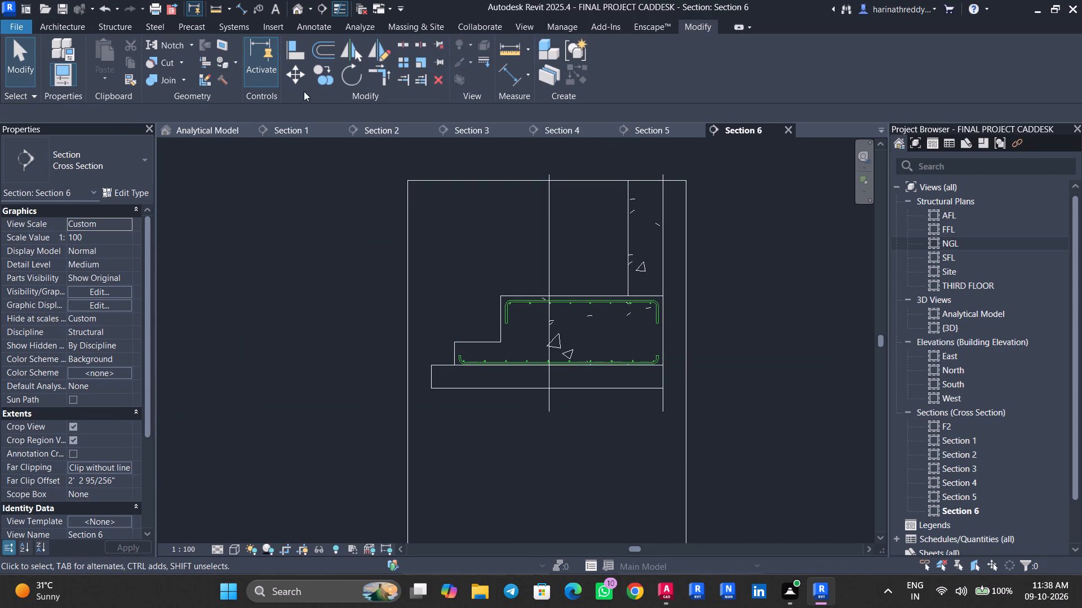
{"action": "left_click", "coordinate": [298, 16]}
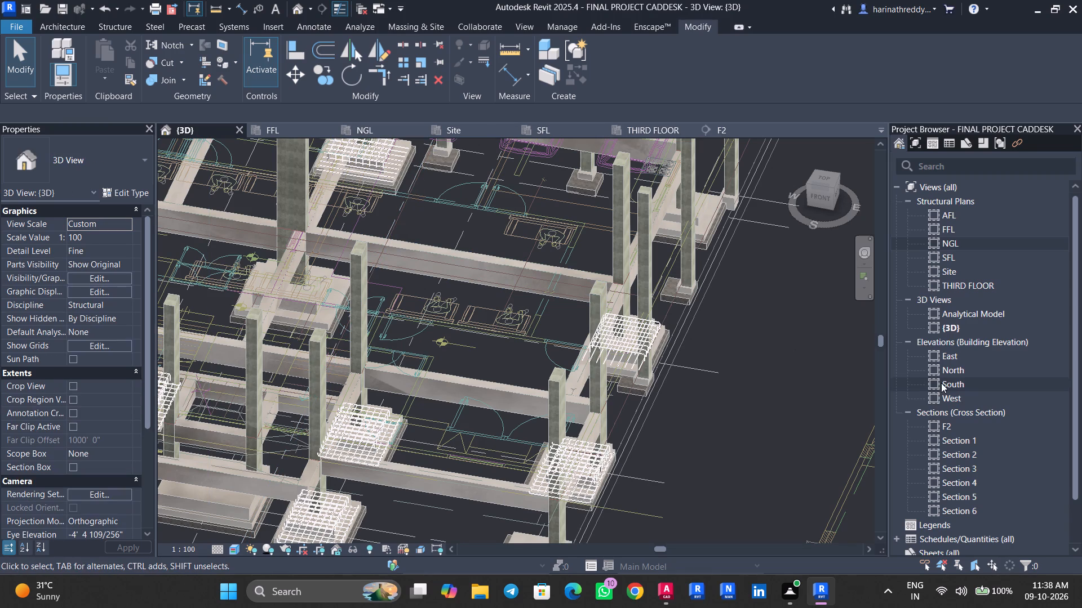
{"action": "middle_click_drag", "start_coordinate": [793, 455], "coordinate": [738, 404], "text": "shift"}
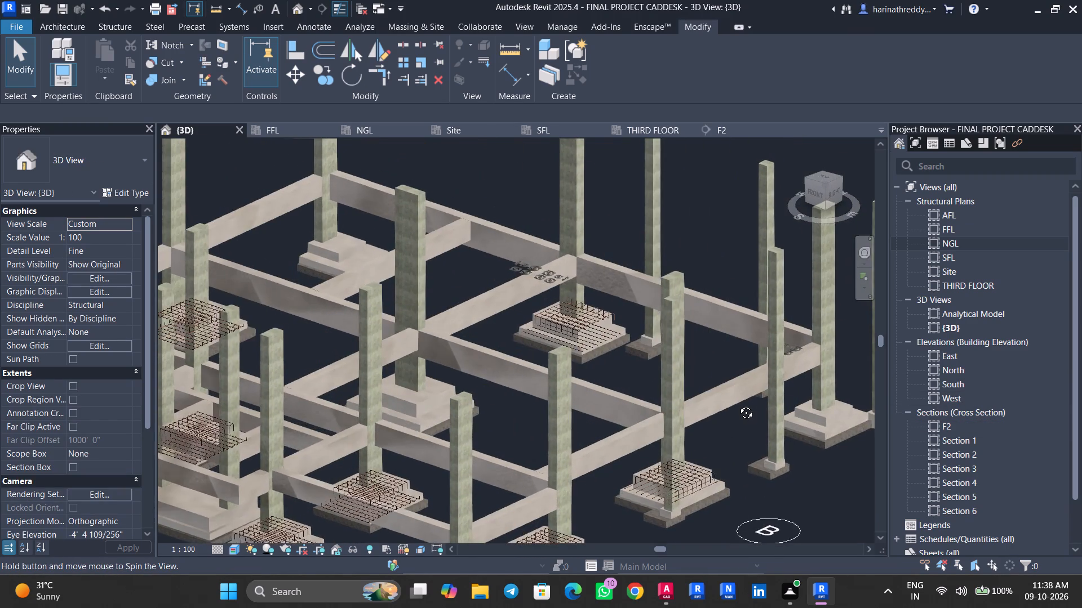
{"action": "middle_click_drag", "start_coordinate": [738, 404], "coordinate": [740, 406], "text": "shift"}
{"action": "middle_click_drag", "start_coordinate": [747, 499], "coordinate": [879, 396]}
{"action": "middle_click_drag", "start_coordinate": [835, 444], "coordinate": [812, 422], "text": "shift"}
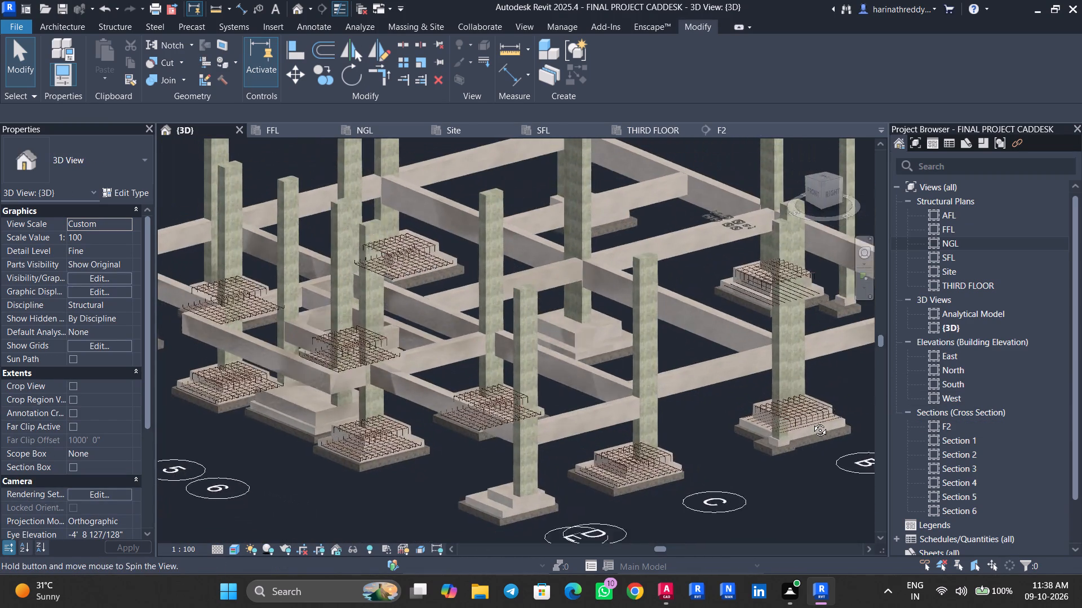
{"action": "middle_click_drag", "start_coordinate": [812, 422], "coordinate": [830, 429], "text": "shift"}
{"action": "scroll", "coordinate": [829, 437], "scroll_direction": "up", "scroll_amount": 1}
{"action": "middle_click_drag", "start_coordinate": [789, 438], "coordinate": [693, 438]}
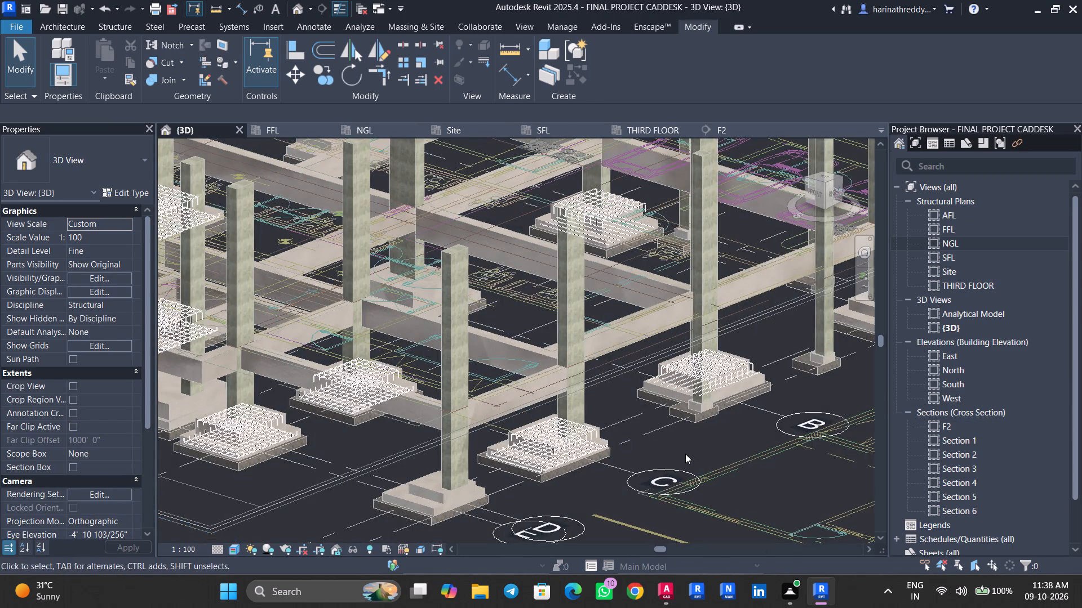
{"action": "scroll", "coordinate": [686, 453], "scroll_direction": "down", "scroll_amount": 2}
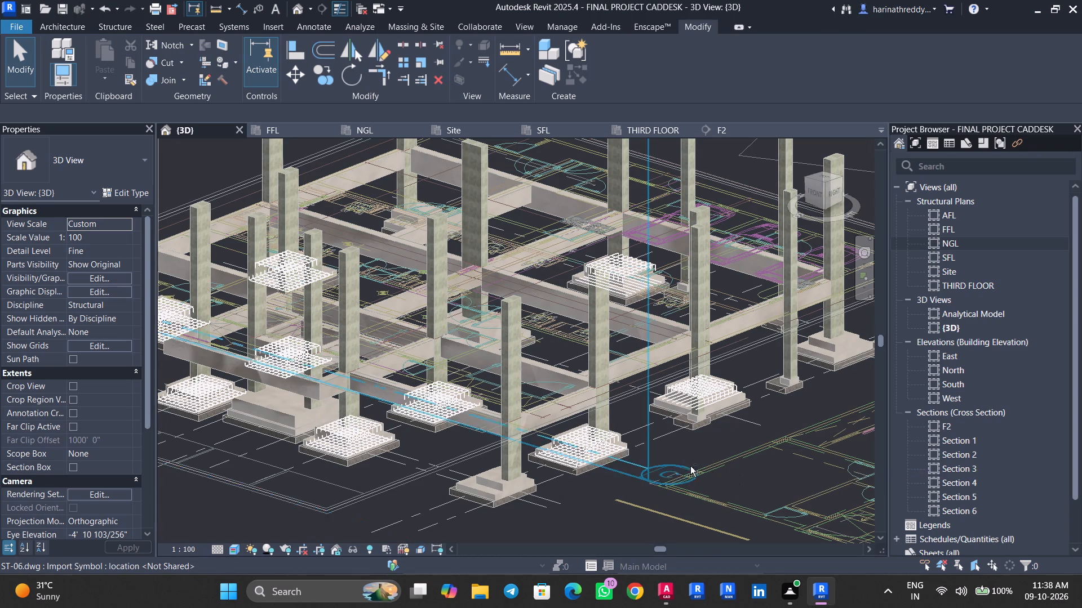
{"action": "middle_click_drag", "start_coordinate": [693, 471], "coordinate": [850, 436], "text": "shift"}
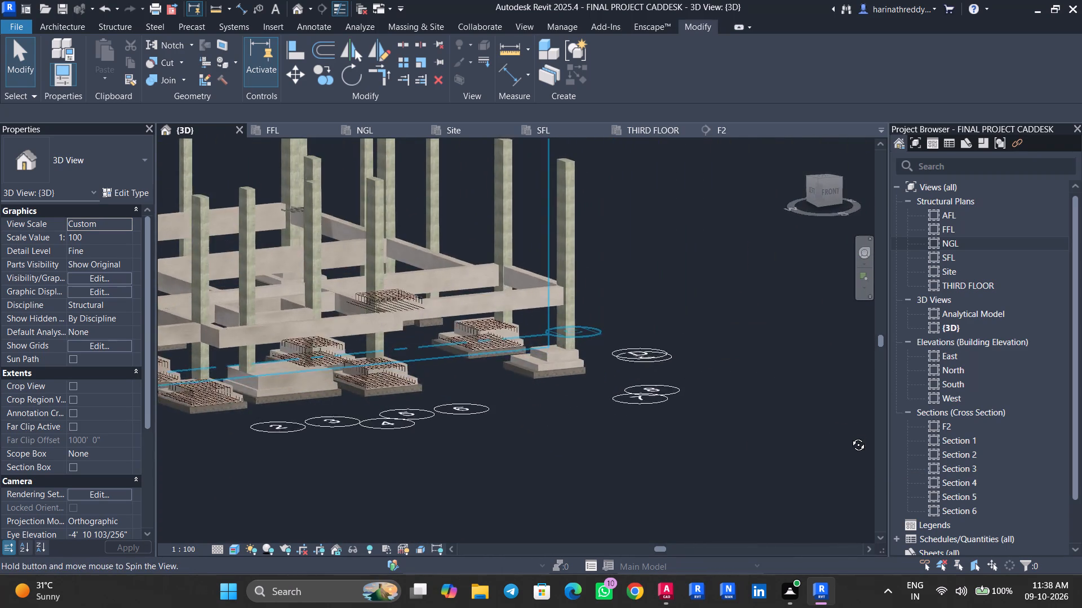
{"action": "middle_click_drag", "start_coordinate": [850, 436], "coordinate": [745, 524], "text": "shift"}
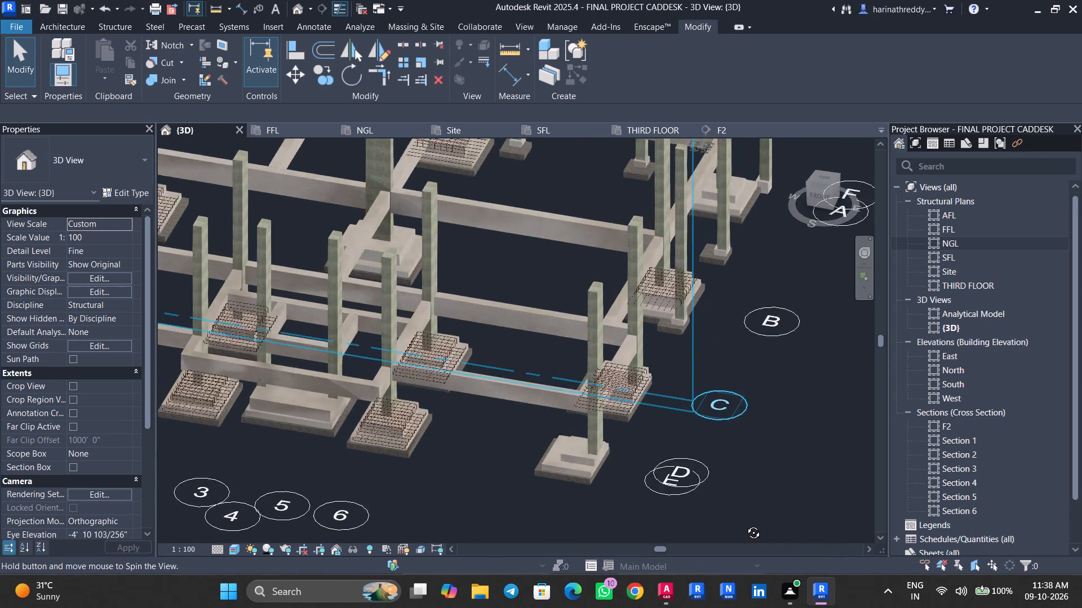
{"action": "middle_click_drag", "start_coordinate": [745, 524], "coordinate": [671, 552], "text": "shift"}
{"action": "scroll", "coordinate": [822, 445], "scroll_direction": "up", "scroll_amount": 7}
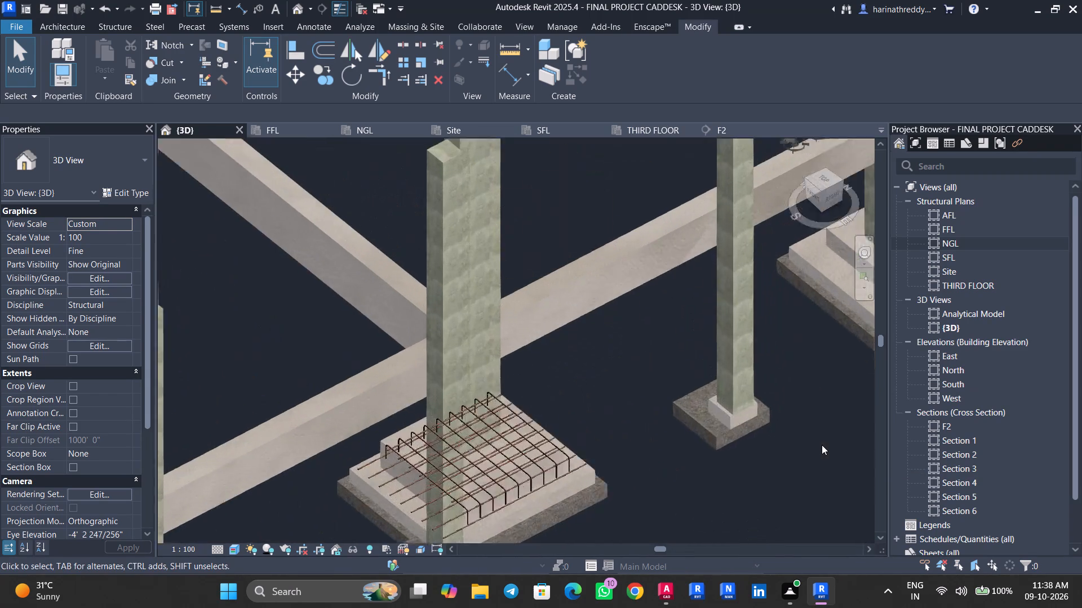
{"action": "middle_click_drag", "start_coordinate": [793, 461], "coordinate": [623, 520]}
{"action": "scroll", "coordinate": [693, 426], "scroll_direction": "down", "scroll_amount": 9}
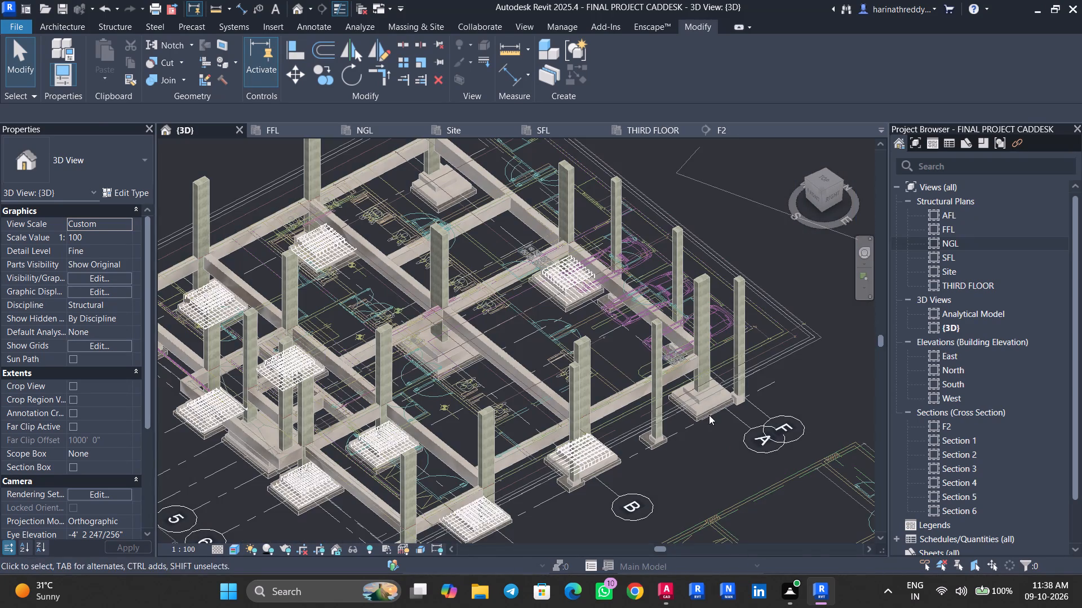
{"action": "scroll", "coordinate": [569, 278], "scroll_direction": "up", "scroll_amount": 4}
Open the NGL structural plan at the footings joined by beams B1, B2 and B11.
{"action": "double_click", "coordinate": [955, 242]}
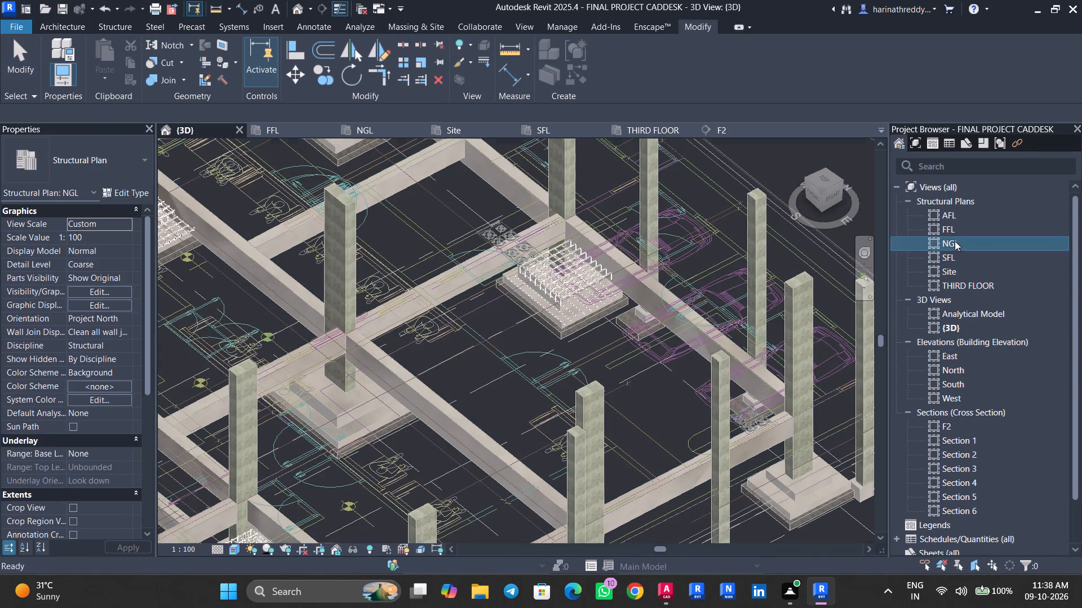
{"action": "scroll", "coordinate": [627, 303], "scroll_direction": "down", "scroll_amount": 7}
{"action": "middle_click_drag", "start_coordinate": [622, 294], "coordinate": [841, 350]}
{"action": "scroll", "coordinate": [840, 350], "scroll_direction": "down", "scroll_amount": 1}
{"action": "scroll", "coordinate": [680, 207], "scroll_direction": "up", "scroll_amount": 4}
{"action": "scroll", "coordinate": [680, 207], "scroll_direction": "down", "scroll_amount": 1}
{"action": "middle_click_drag", "start_coordinate": [695, 203], "coordinate": [676, 391]}
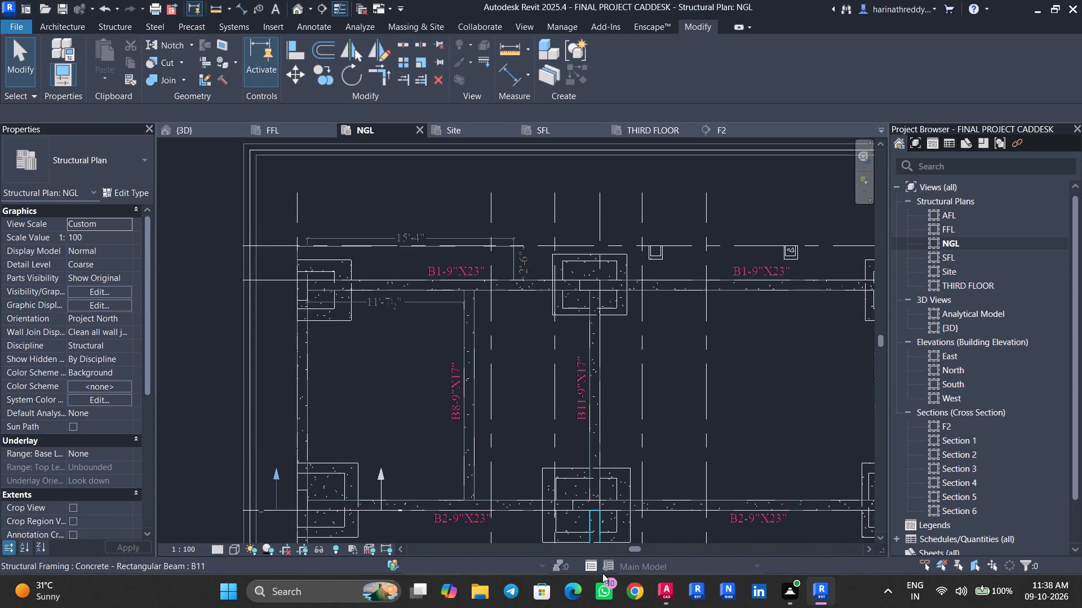
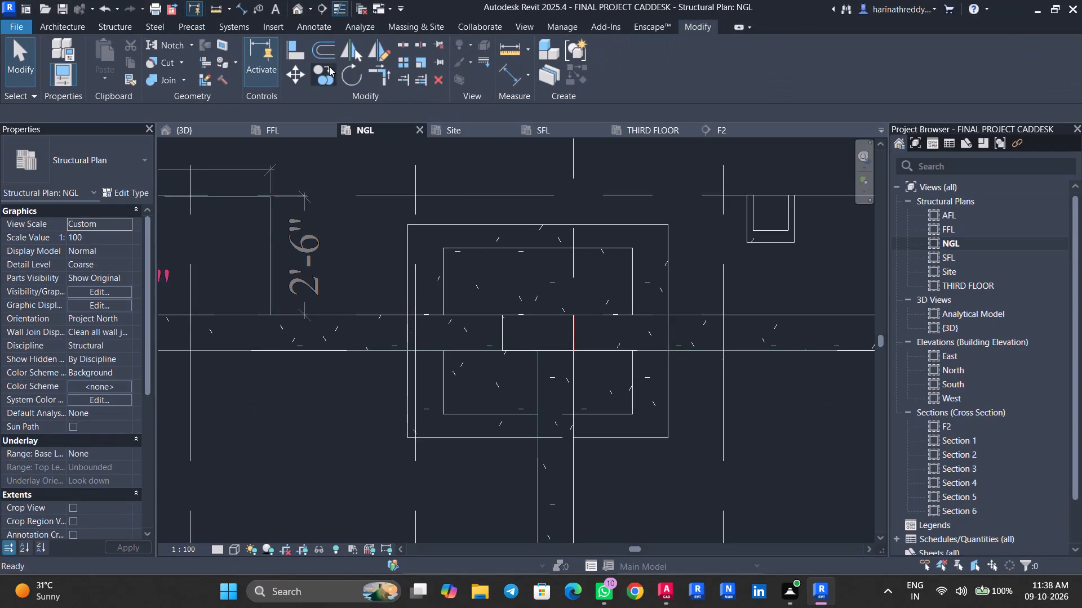
Draw a cross section through the stepped F2 footing along the horizontal beam in the NGL plan.
{"action": "left_click", "coordinate": [318, 10]}
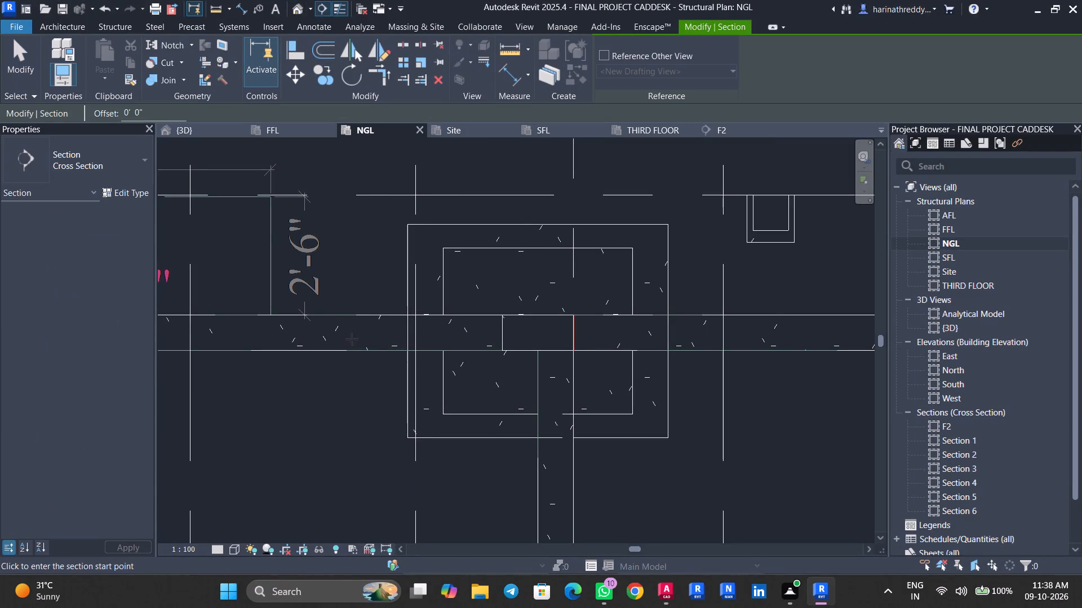
{"action": "left_click", "coordinate": [351, 336]}
{"action": "left_click", "coordinate": [717, 332]}
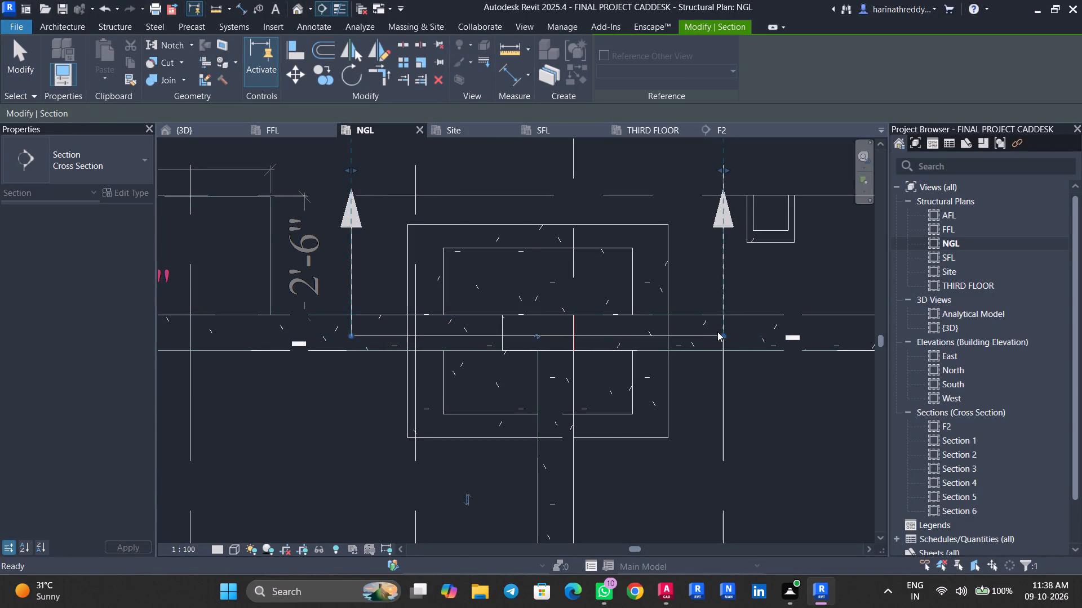
{"action": "key", "text": "Escape"}
{"action": "key", "text": "Escape"}
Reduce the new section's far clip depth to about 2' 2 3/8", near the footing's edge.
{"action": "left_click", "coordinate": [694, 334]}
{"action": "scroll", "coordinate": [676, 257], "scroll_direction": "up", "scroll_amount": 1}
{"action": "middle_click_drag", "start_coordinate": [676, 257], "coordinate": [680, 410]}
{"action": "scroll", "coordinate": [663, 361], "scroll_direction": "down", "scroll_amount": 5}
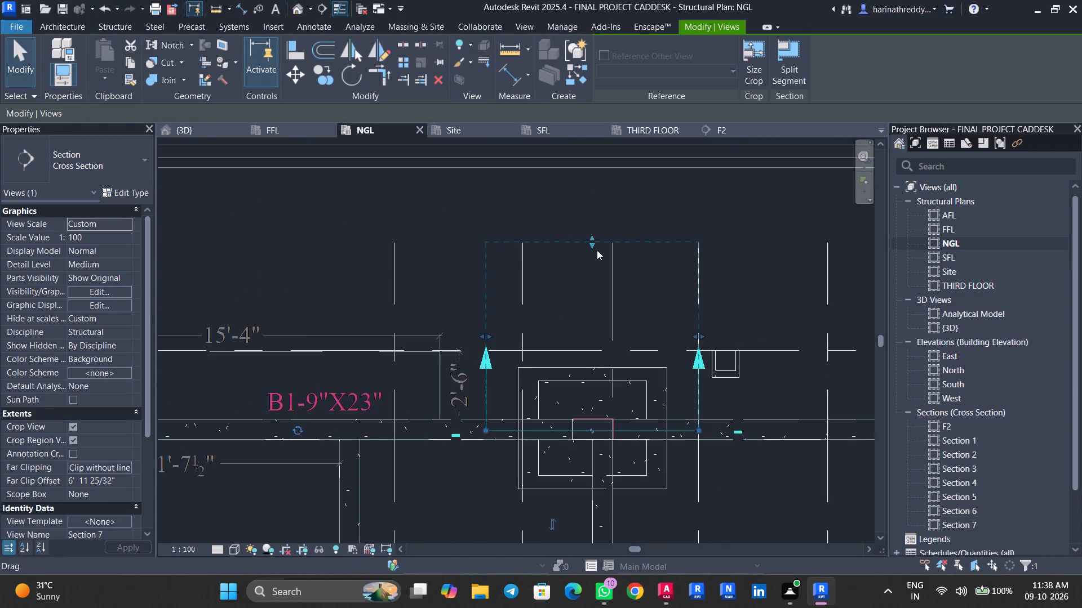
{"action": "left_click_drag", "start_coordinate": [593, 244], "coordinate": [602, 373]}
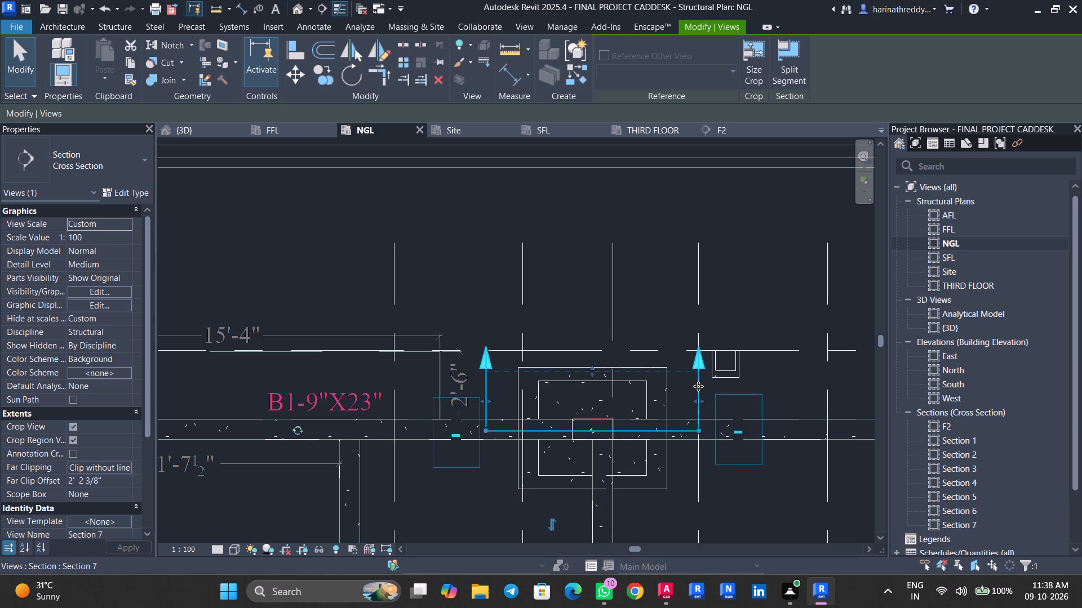
Open the new section's view and examine the bars in the footing's upper tier.
{"action": "right_click", "coordinate": [697, 386]}
{"action": "left_click", "coordinate": [720, 252]}
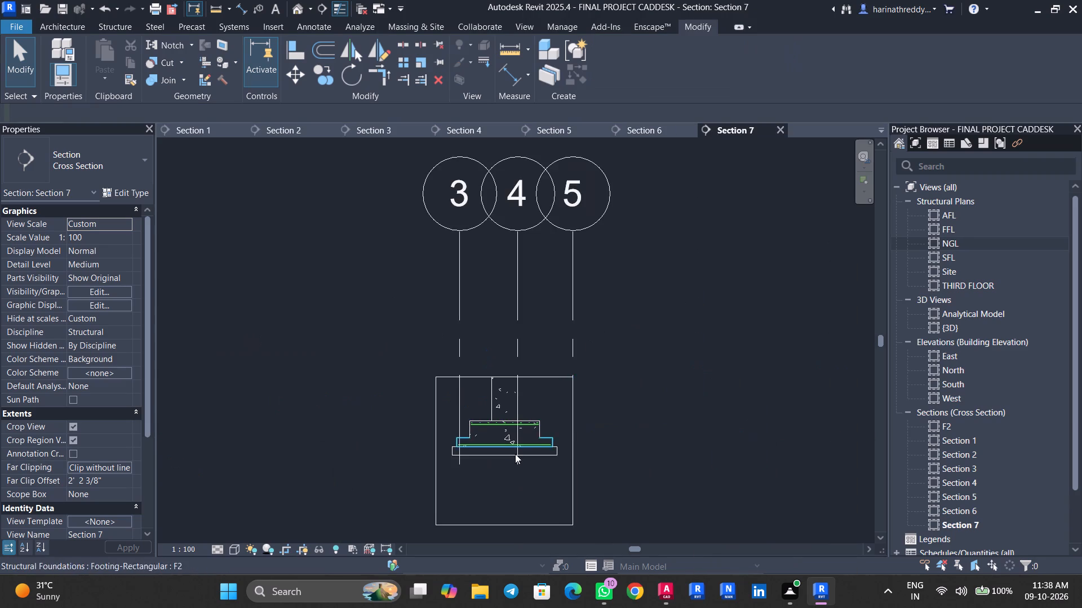
{"action": "scroll", "coordinate": [516, 454], "scroll_direction": "up", "scroll_amount": 4}
{"action": "scroll", "coordinate": [505, 440], "scroll_direction": "down", "scroll_amount": 1}
{"action": "scroll", "coordinate": [507, 431], "scroll_direction": "up", "scroll_amount": 10}
{"action": "middle_click_drag", "start_coordinate": [482, 404], "coordinate": [577, 420]}
{"action": "scroll", "coordinate": [577, 420], "scroll_direction": "up", "scroll_amount": 1}
{"action": "left_click", "coordinate": [549, 388]}
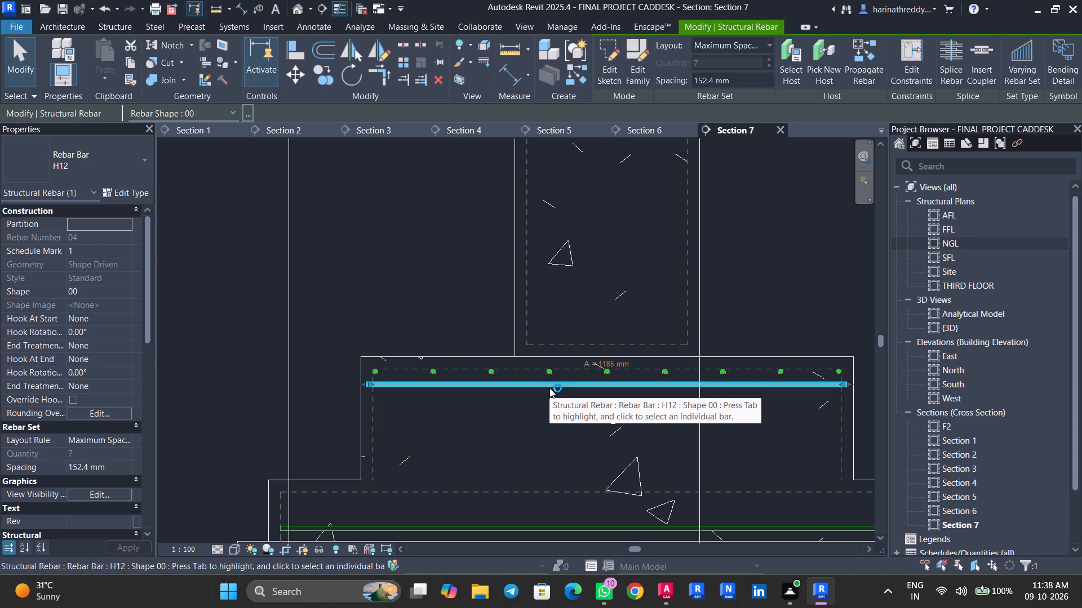
{"action": "key", "text": "Escape"}
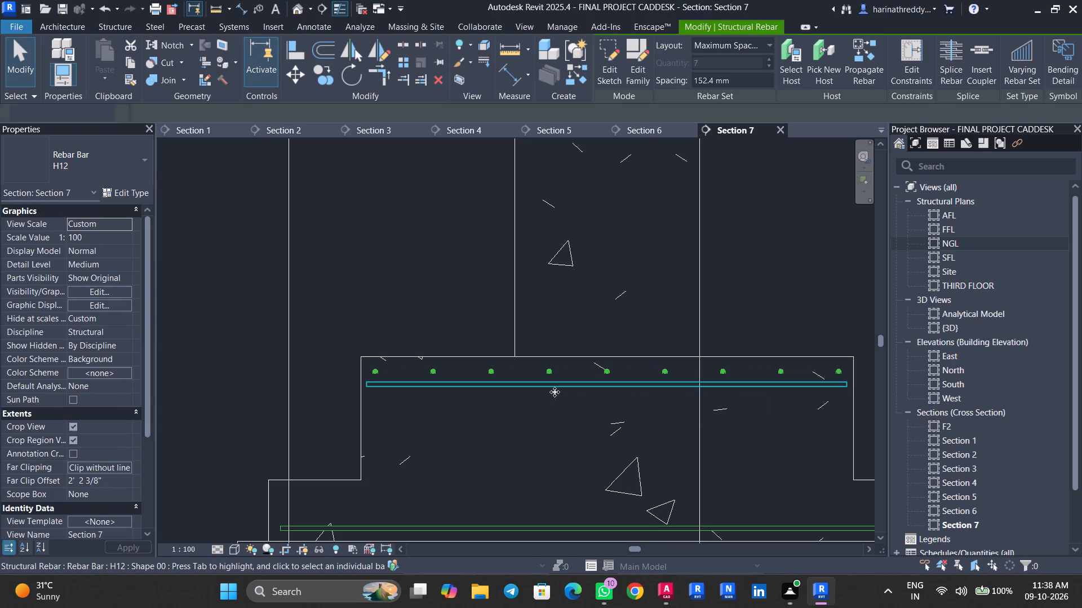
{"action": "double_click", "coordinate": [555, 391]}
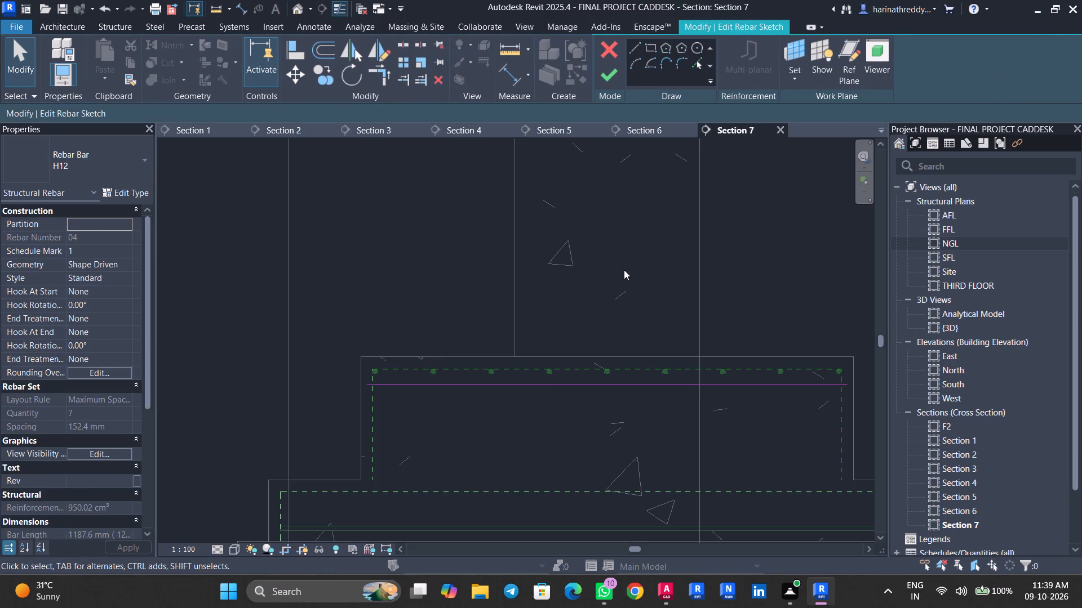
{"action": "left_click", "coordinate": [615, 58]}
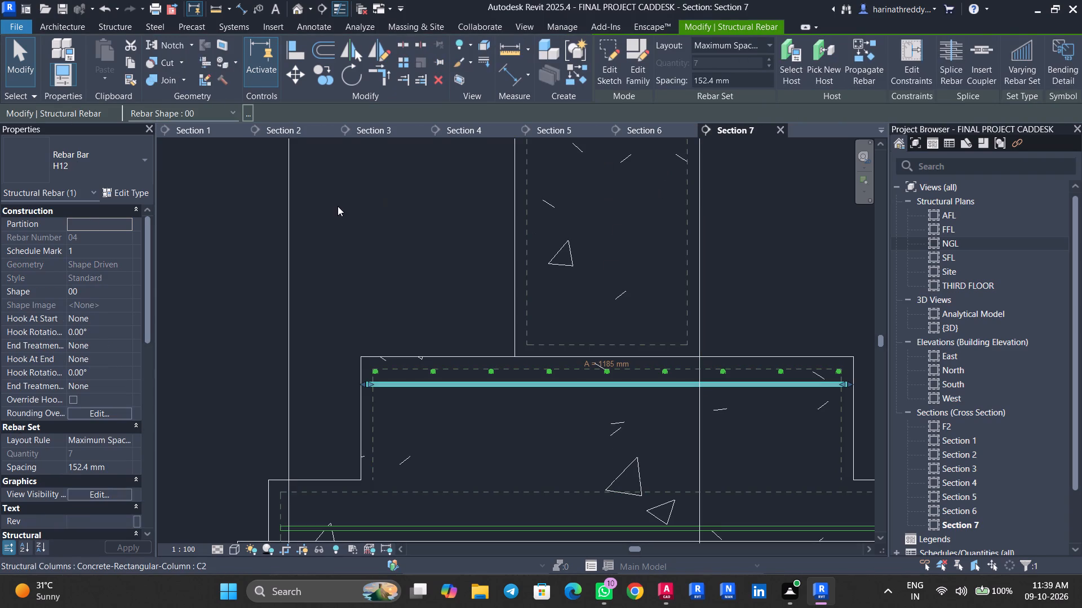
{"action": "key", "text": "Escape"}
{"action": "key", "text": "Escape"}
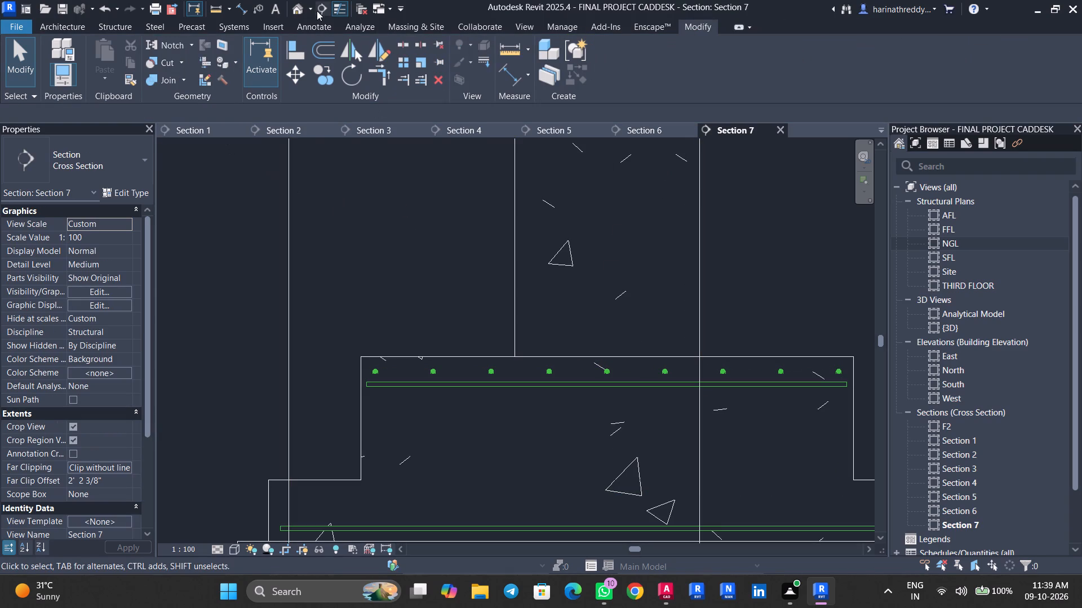
Return to the NGL plan and extend the footing section's far clip depth to about 2' 5 3/8".
{"action": "double_click", "coordinate": [944, 245]}
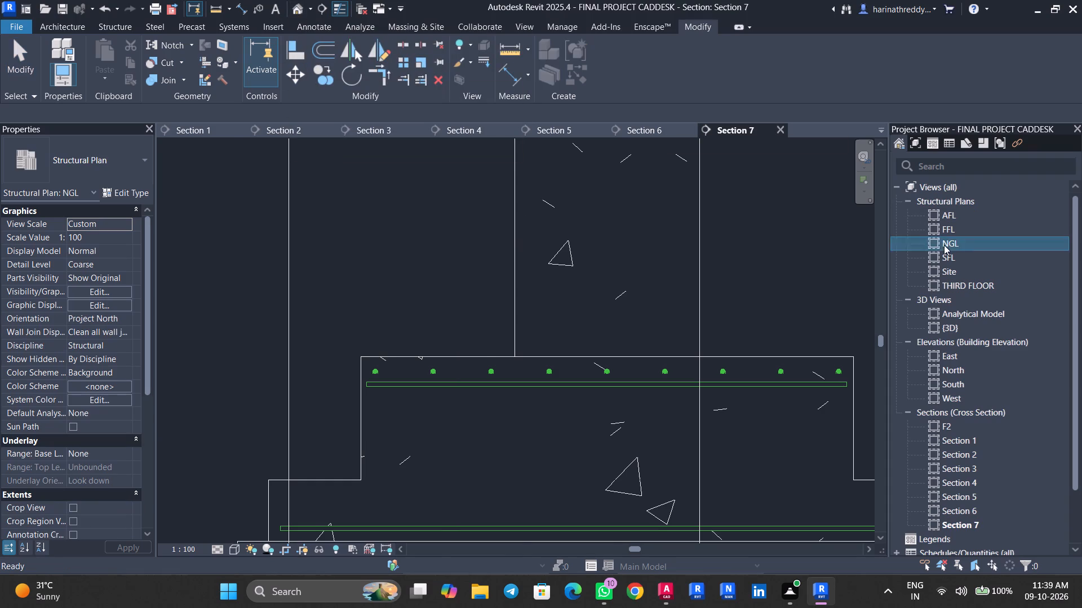
{"action": "scroll", "coordinate": [622, 294], "scroll_direction": "down", "scroll_amount": 2}
{"action": "scroll", "coordinate": [674, 383], "scroll_direction": "up", "scroll_amount": 9}
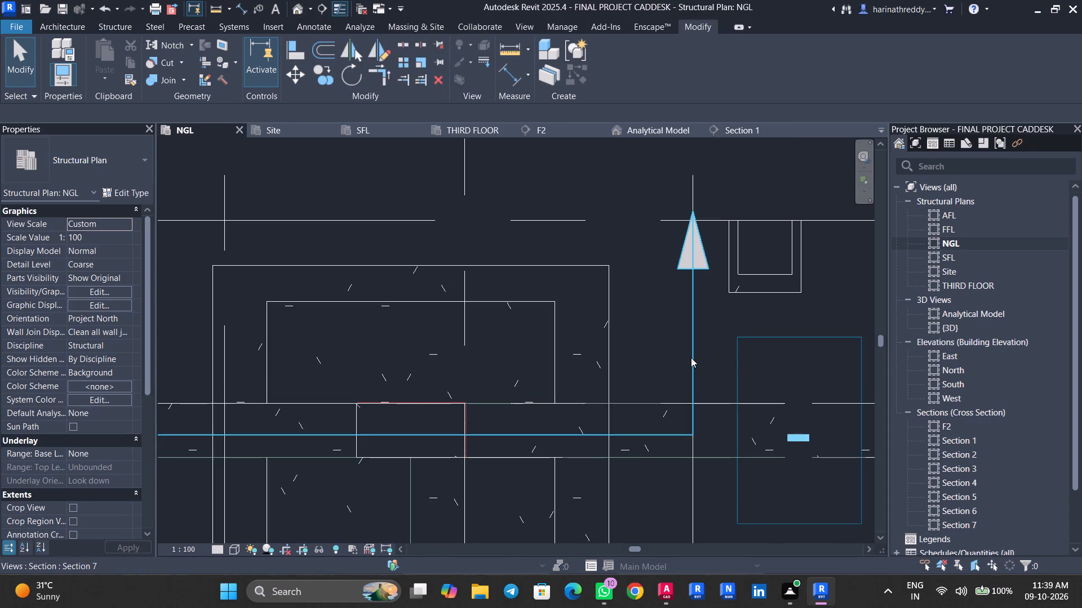
{"action": "left_click", "coordinate": [691, 357]}
{"action": "scroll", "coordinate": [629, 346], "scroll_direction": "down", "scroll_amount": 5}
{"action": "left_click_drag", "start_coordinate": [513, 305], "coordinate": [514, 298]}
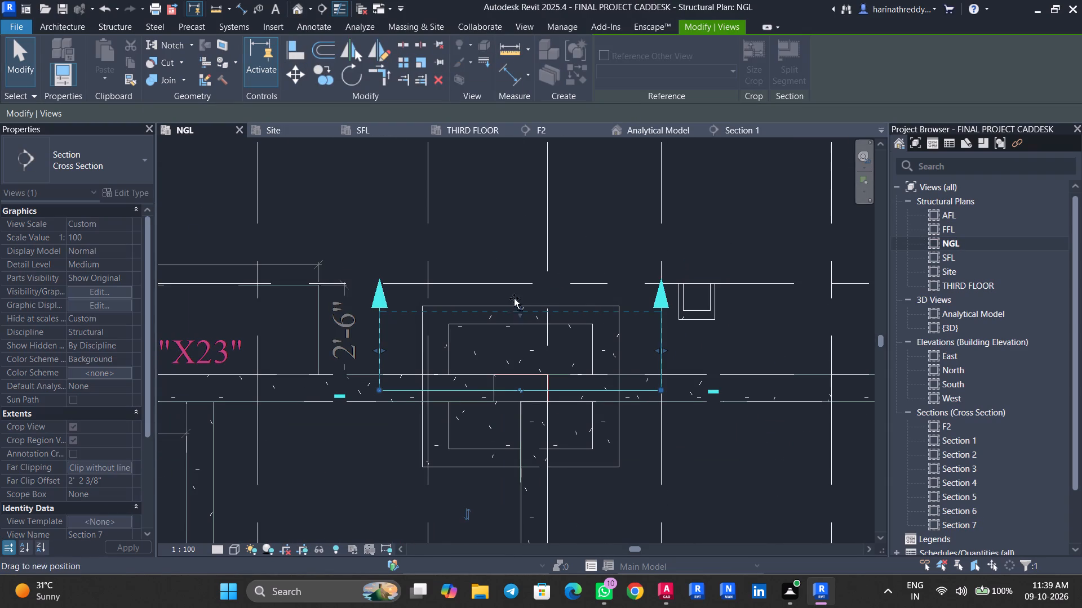
{"action": "left_click_drag", "start_coordinate": [514, 298], "coordinate": [515, 296]}
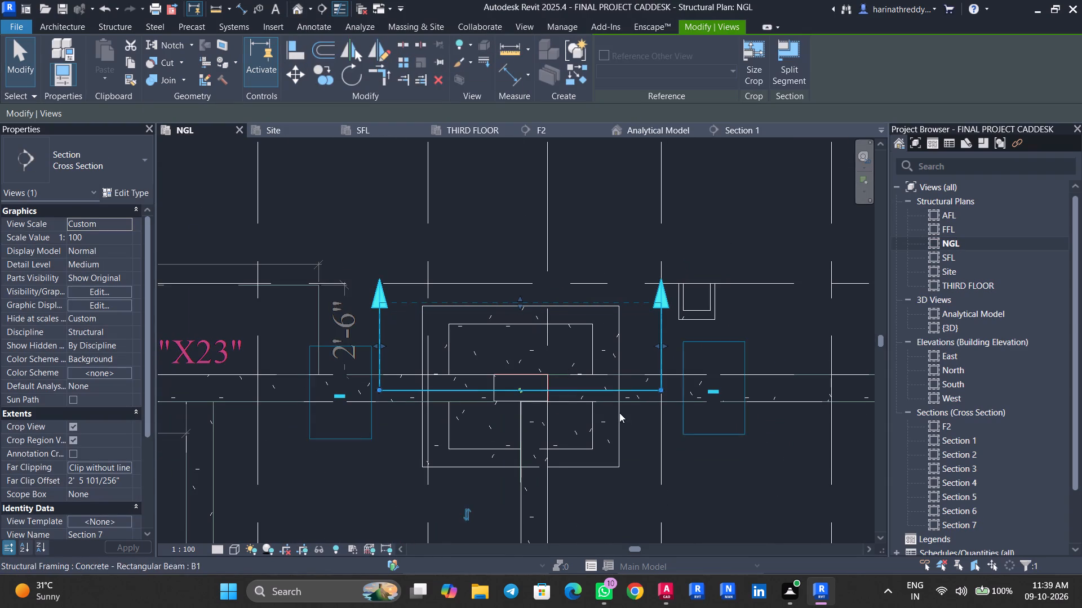
Flip the footing section to face the opposite direction and reduce its far clip depth to about 1' 11 3/4".
{"action": "left_click", "coordinate": [457, 513]}
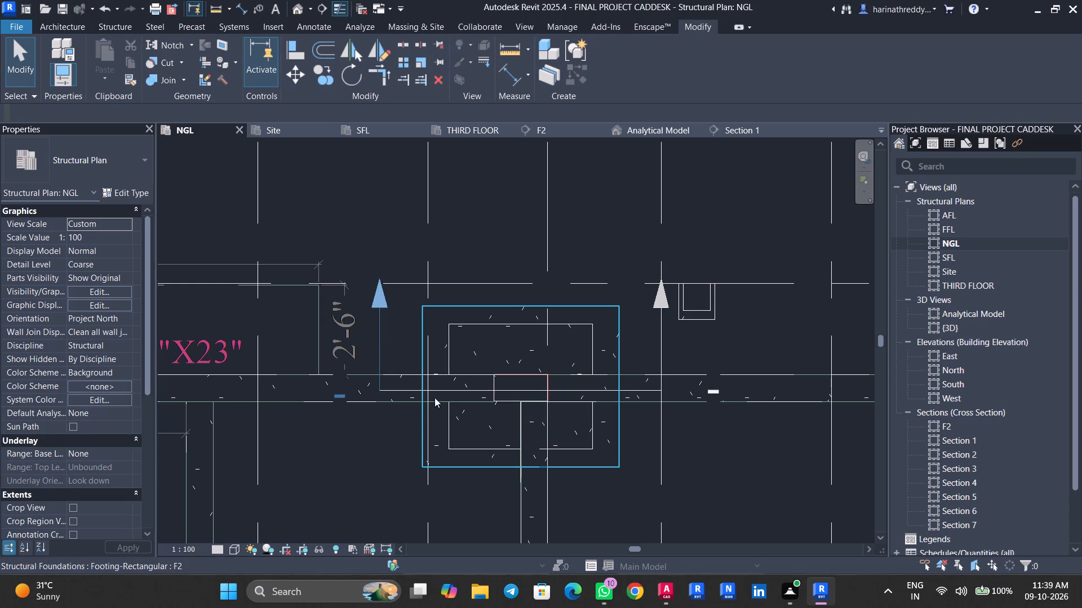
{"action": "left_click", "coordinate": [382, 343]}
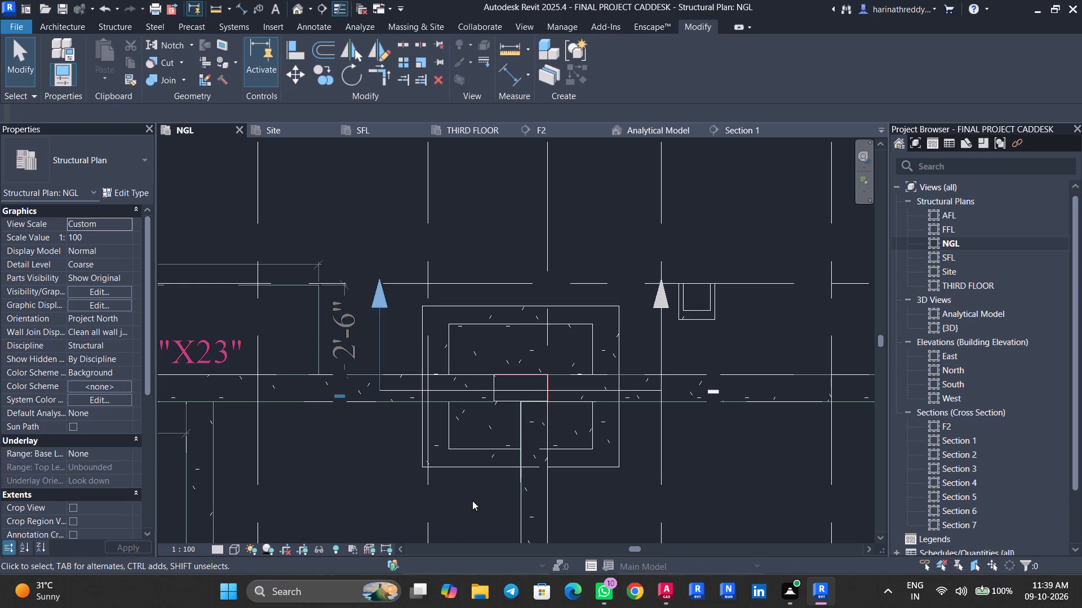
{"action": "middle_click_drag", "start_coordinate": [507, 431], "coordinate": [542, 378]}
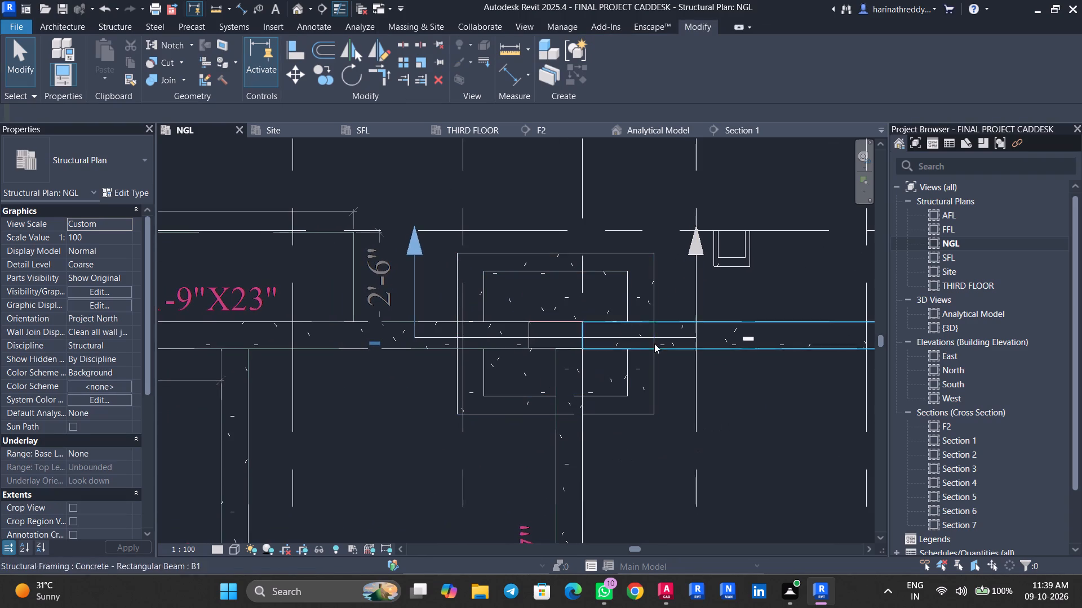
{"action": "key", "text": "Escape"}
{"action": "left_click", "coordinate": [695, 298]}
{"action": "left_click", "coordinate": [502, 464]}
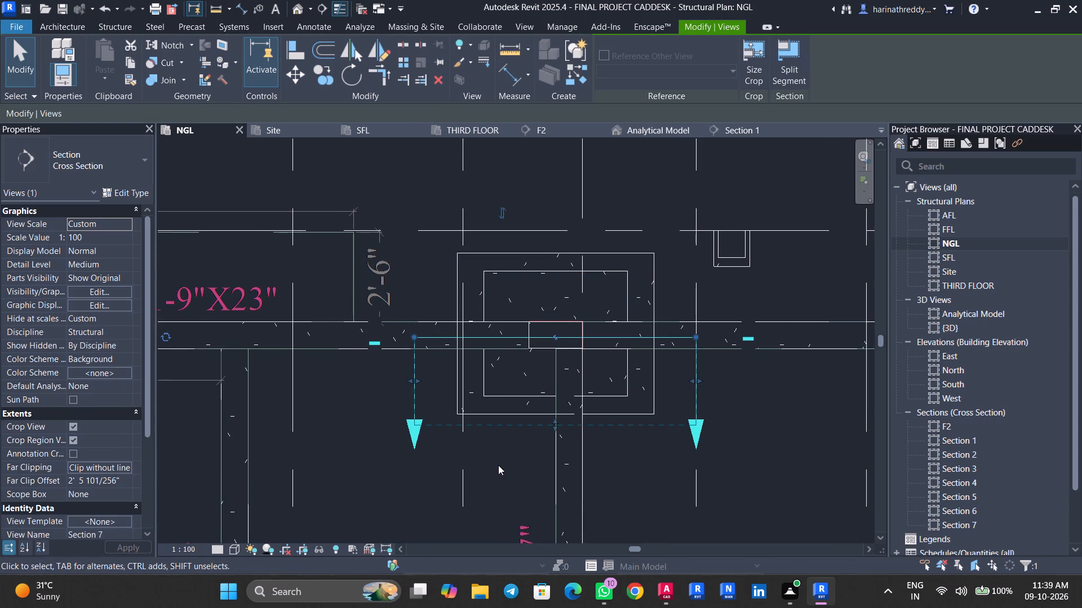
{"action": "left_click_drag", "start_coordinate": [558, 425], "coordinate": [561, 408]}
Open the flipped section's view and select the bent shape 21 bar set in the F2 TOP footing for inspection.
{"action": "right_click", "coordinate": [695, 387]}
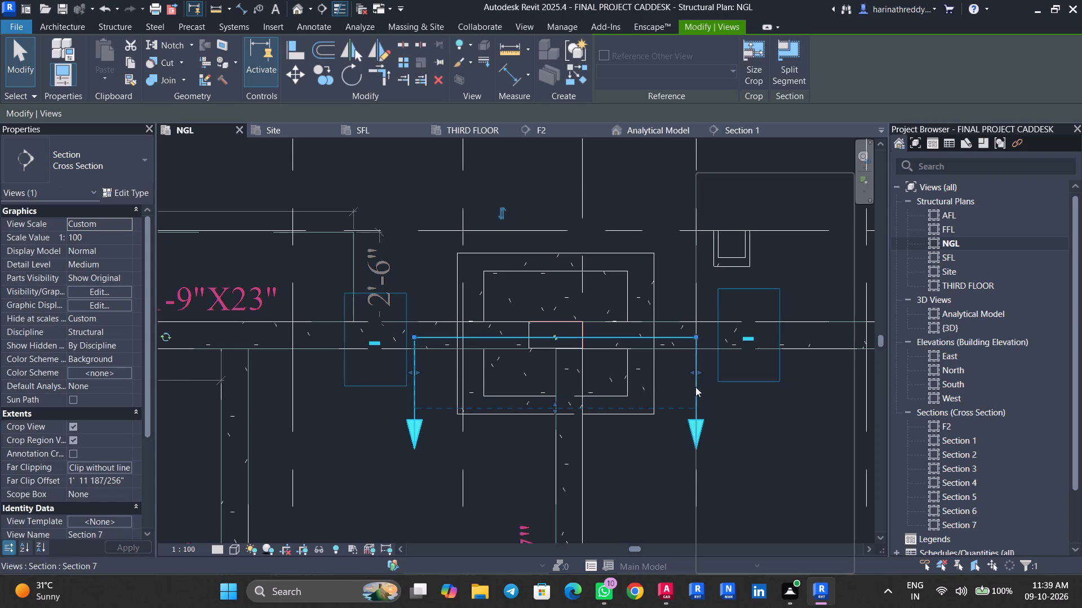
{"action": "left_click", "coordinate": [734, 252]}
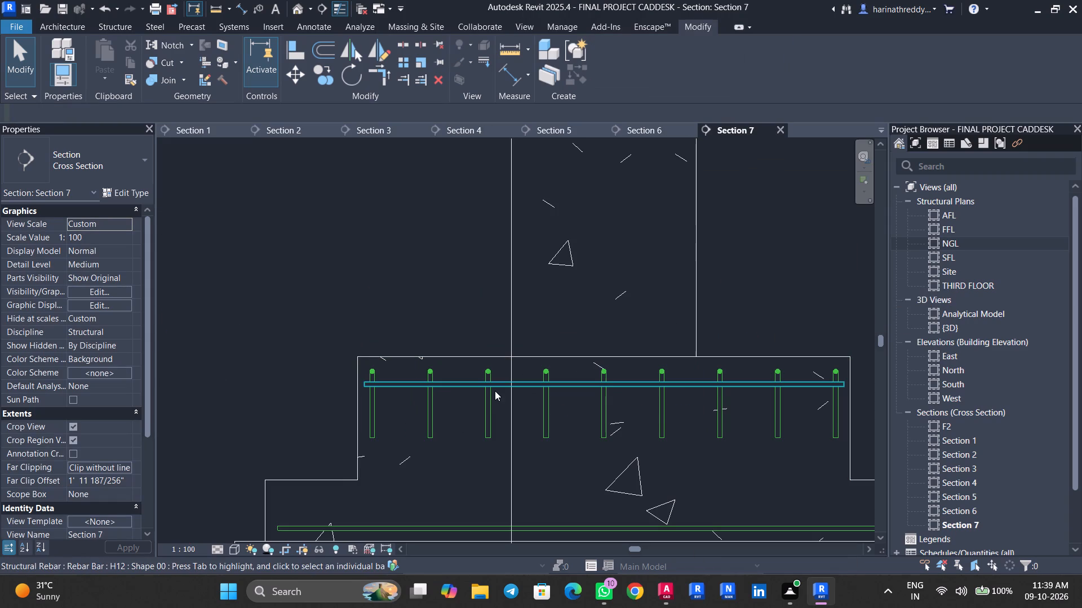
{"action": "scroll", "coordinate": [498, 388], "scroll_direction": "down", "scroll_amount": 4}
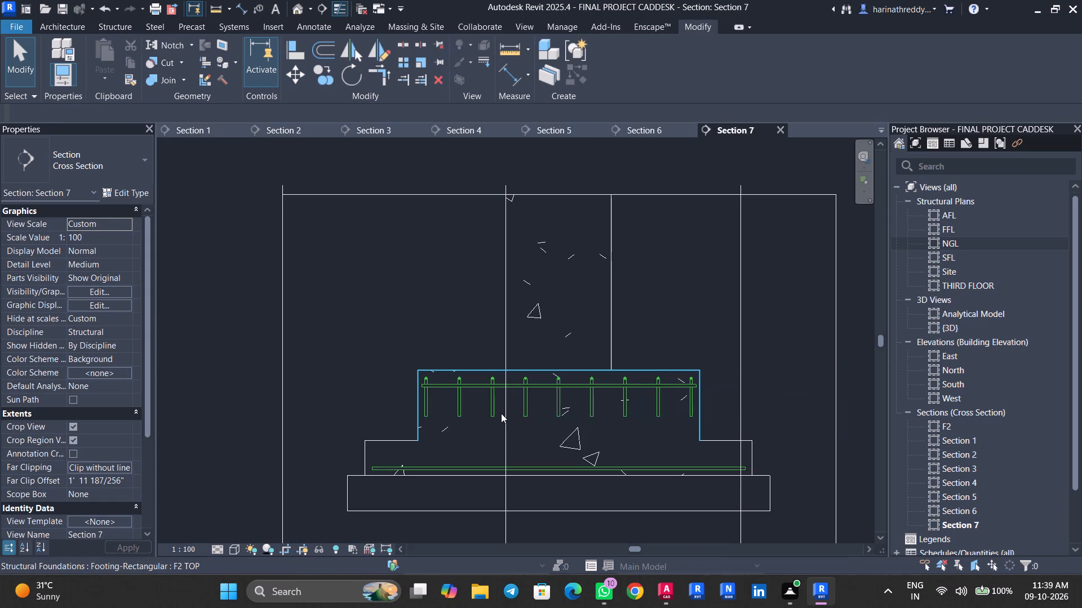
{"action": "left_click", "coordinate": [494, 409]}
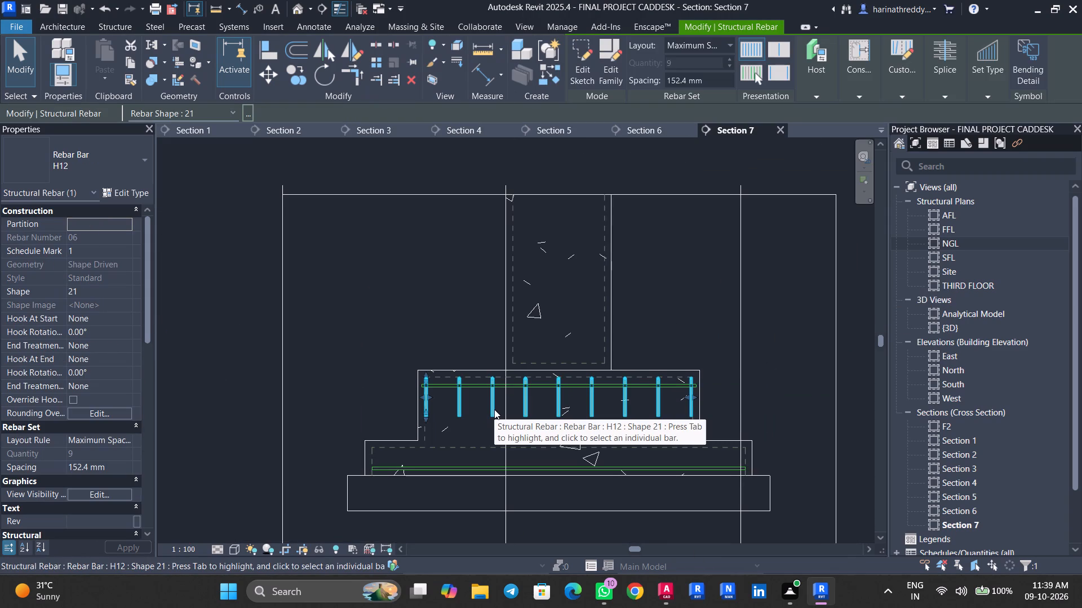
Examine the footing reinforcement in the 3D view, checking the straight bottom bar set and the bent top bar set.
{"action": "left_click", "coordinate": [298, 11]}
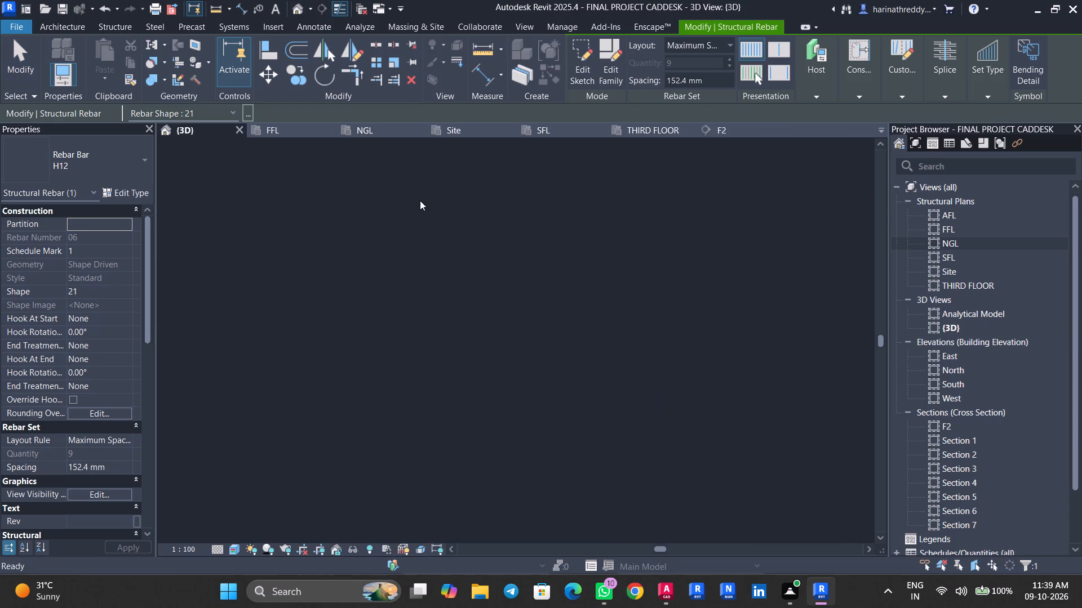
{"action": "scroll", "coordinate": [521, 382], "scroll_direction": "down", "scroll_amount": 5}
{"action": "scroll", "coordinate": [303, 303], "scroll_direction": "up", "scroll_amount": 6}
{"action": "scroll", "coordinate": [310, 336], "scroll_direction": "down", "scroll_amount": 1}
{"action": "scroll", "coordinate": [311, 336], "scroll_direction": "up", "scroll_amount": 2}
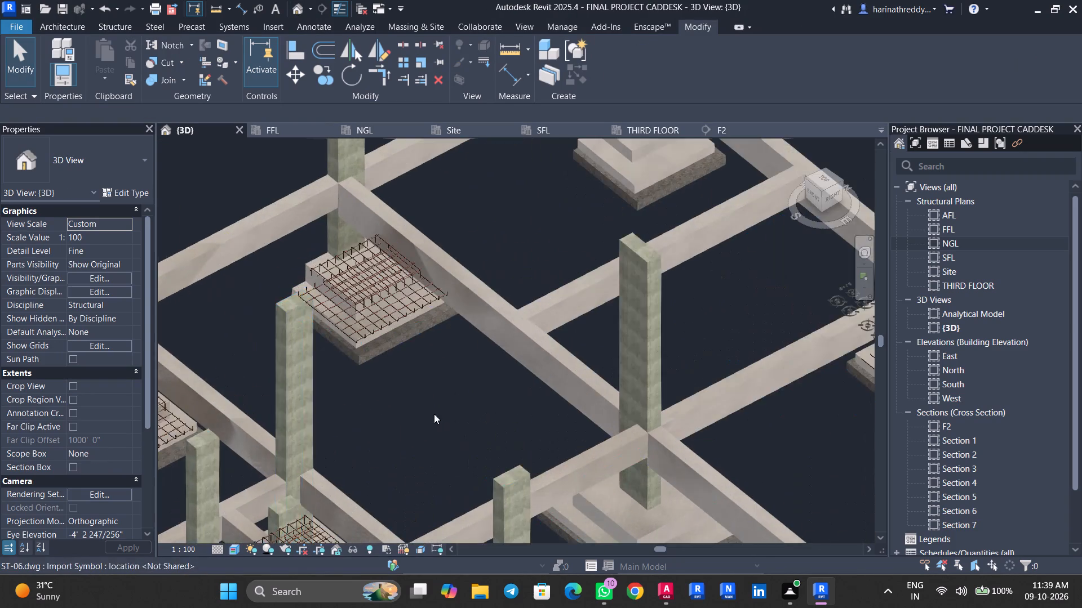
{"action": "middle_click_drag", "start_coordinate": [444, 418], "coordinate": [205, 245]}
{"action": "scroll", "coordinate": [302, 293], "scroll_direction": "down", "scroll_amount": 5}
{"action": "middle_click_drag", "start_coordinate": [477, 418], "coordinate": [521, 385], "text": "shift"}
{"action": "middle_click_drag", "start_coordinate": [524, 392], "coordinate": [582, 507]}
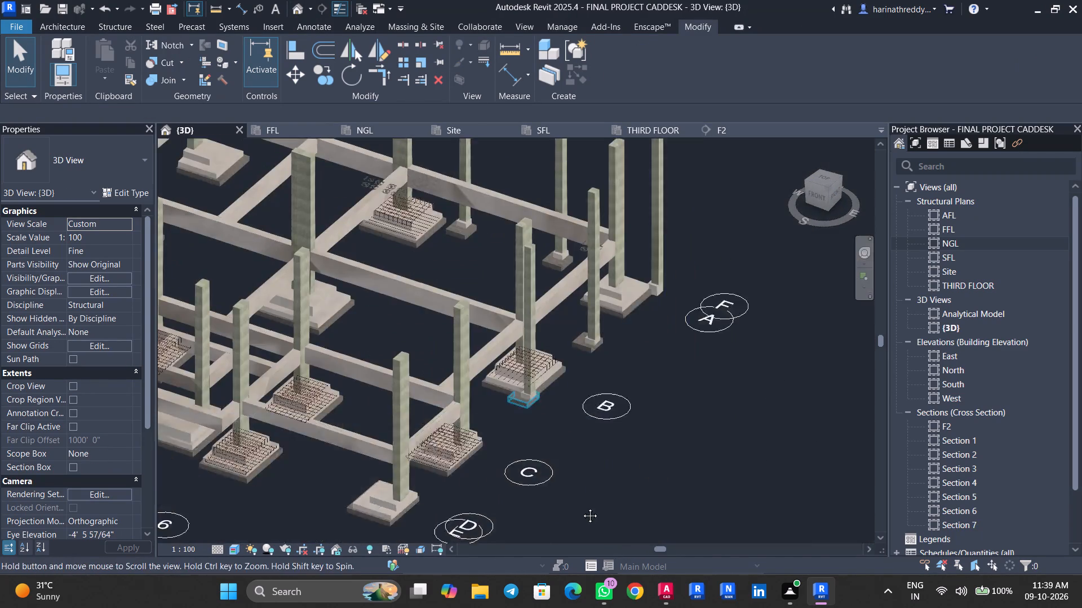
{"action": "middle_click_drag", "start_coordinate": [582, 507], "coordinate": [607, 538]}
{"action": "scroll", "coordinate": [489, 360], "scroll_direction": "up", "scroll_amount": 12}
{"action": "scroll", "coordinate": [471, 375], "scroll_direction": "down", "scroll_amount": 1}
{"action": "scroll", "coordinate": [471, 375], "scroll_direction": "up", "scroll_amount": 1}
{"action": "scroll", "coordinate": [471, 375], "scroll_direction": "down", "scroll_amount": 1}
{"action": "key", "text": "Escape"}
{"action": "key", "text": "Escape"}
{"action": "scroll", "coordinate": [446, 370], "scroll_direction": "up", "scroll_amount": 4}
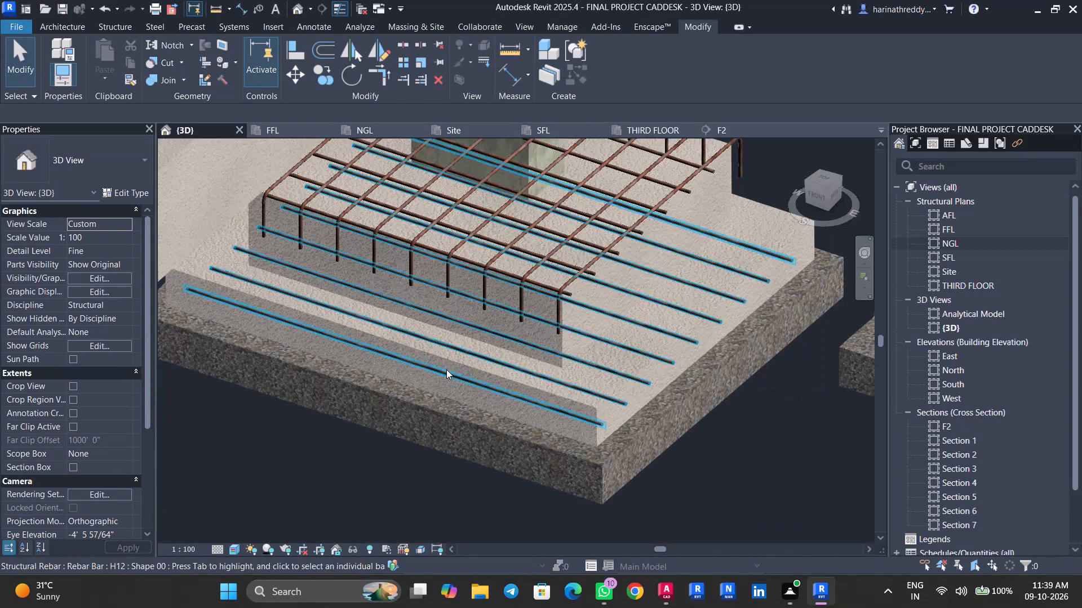
{"action": "left_click", "coordinate": [446, 369]}
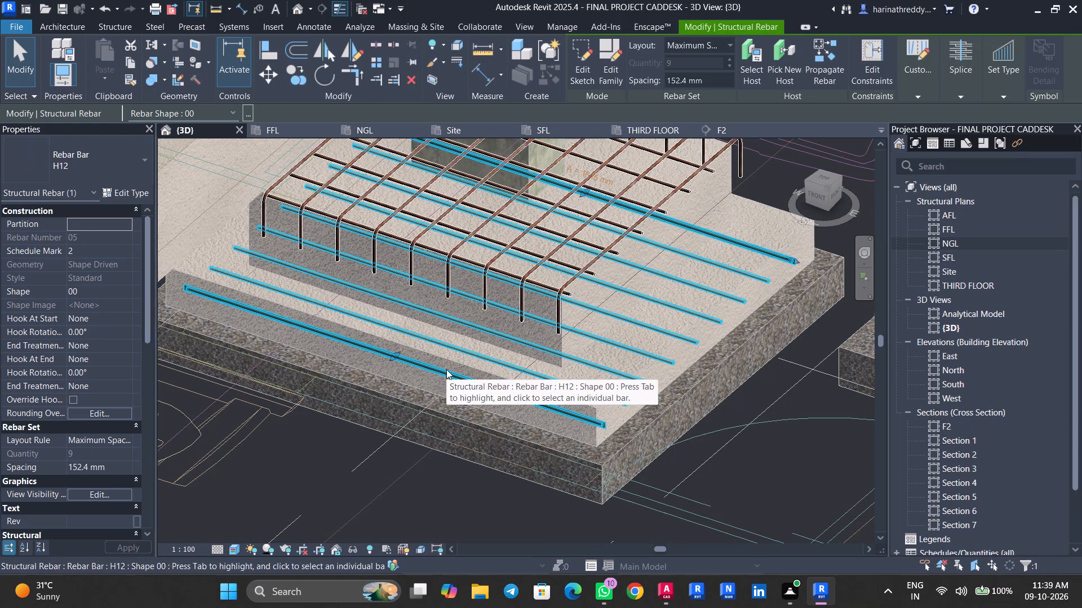
{"action": "key", "text": "Escape"}
{"action": "left_click", "coordinate": [515, 296]}
{"action": "scroll", "coordinate": [515, 296], "scroll_direction": "down", "scroll_amount": 3}
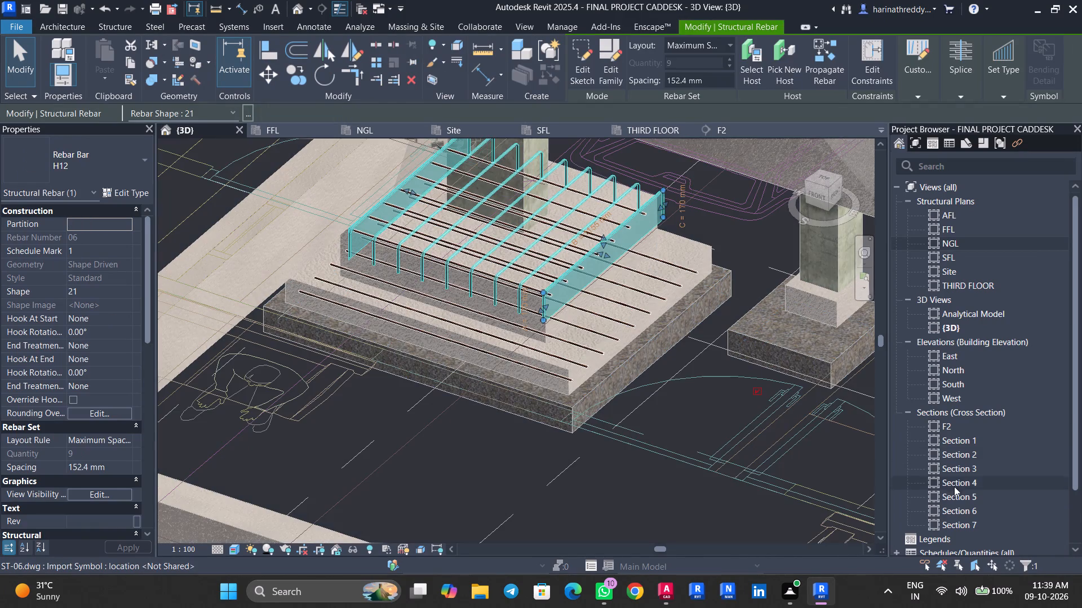
Reopen the Section 7 view and inspect the upper footing tier and the straight bottom bar set.
{"action": "double_click", "coordinate": [967, 526]}
{"action": "left_click", "coordinate": [534, 397]}
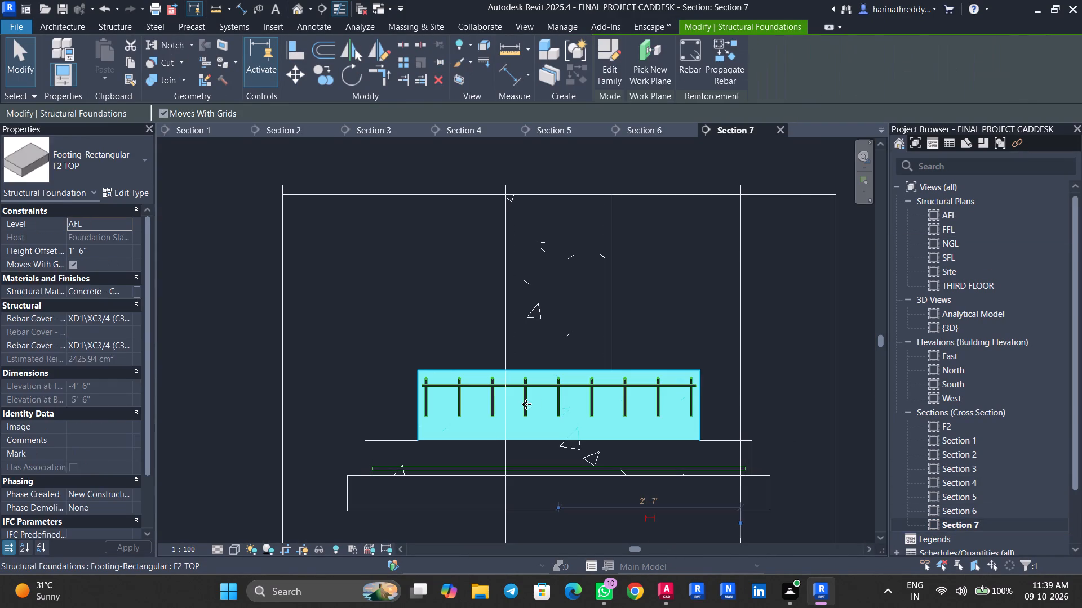
{"action": "key", "text": "Escape"}
{"action": "scroll", "coordinate": [504, 475], "scroll_direction": "up", "scroll_amount": 1}
{"action": "left_click", "coordinate": [504, 475]}
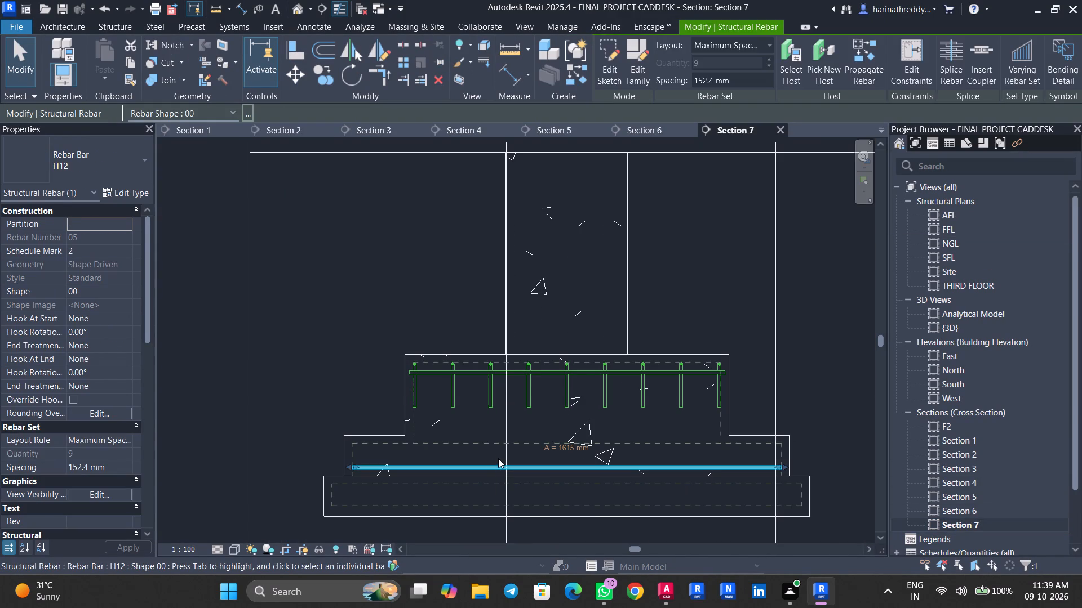
{"action": "key", "text": "Escape"}
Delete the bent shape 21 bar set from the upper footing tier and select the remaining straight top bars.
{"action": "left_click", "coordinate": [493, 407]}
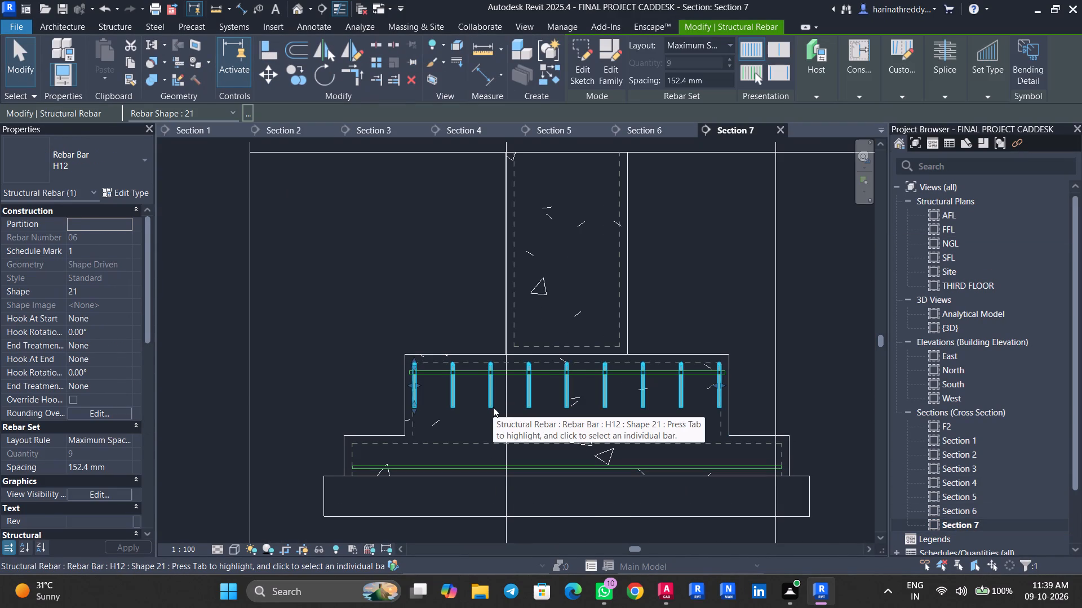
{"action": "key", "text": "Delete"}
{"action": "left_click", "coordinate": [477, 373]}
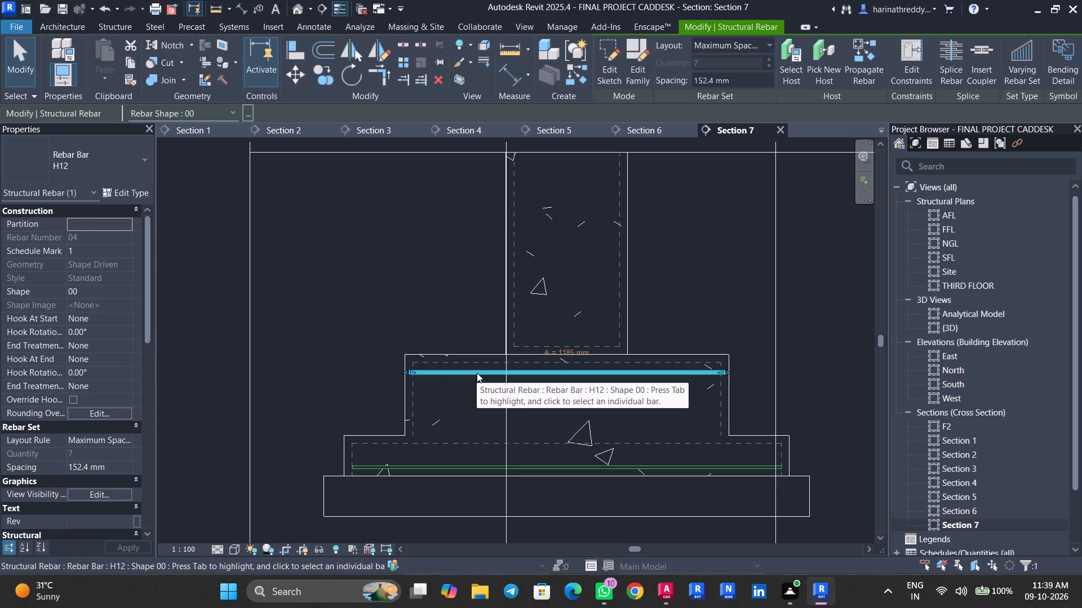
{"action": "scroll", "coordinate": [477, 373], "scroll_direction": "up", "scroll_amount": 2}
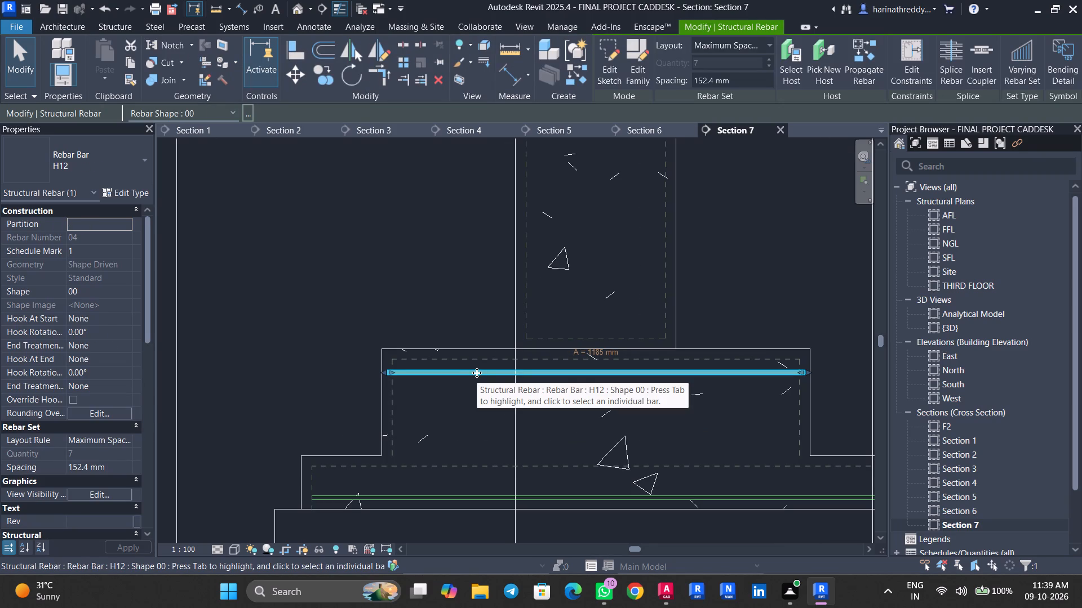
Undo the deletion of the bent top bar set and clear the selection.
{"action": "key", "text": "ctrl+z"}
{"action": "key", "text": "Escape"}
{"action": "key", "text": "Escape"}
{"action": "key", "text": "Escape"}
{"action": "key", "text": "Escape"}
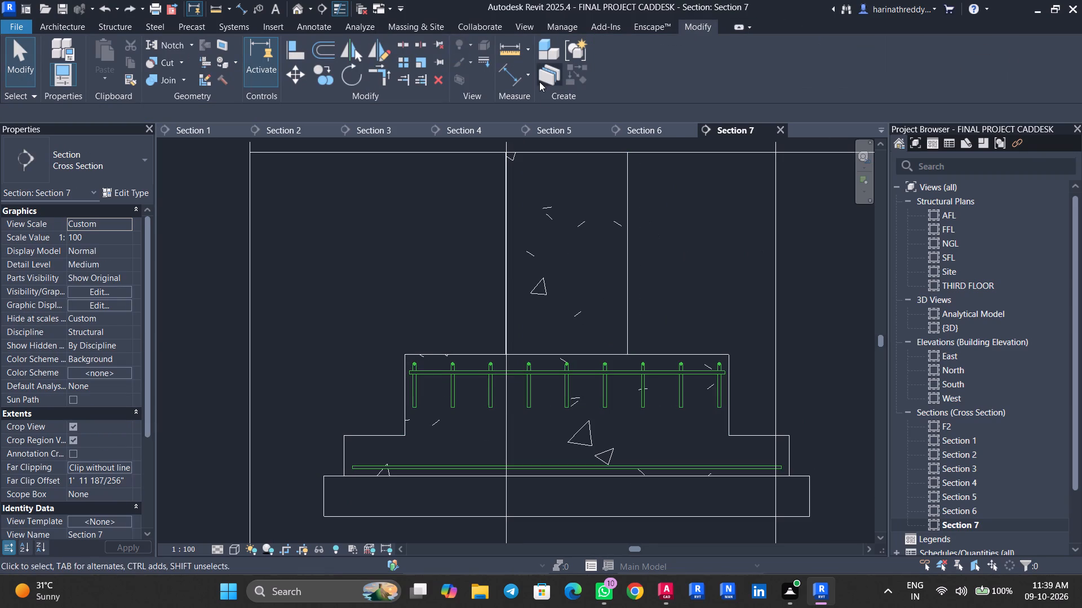
Open the NGL plan and delete the Section 7 view cut across the F2 footing.
{"action": "double_click", "coordinate": [955, 250]}
{"action": "double_click", "coordinate": [953, 245]}
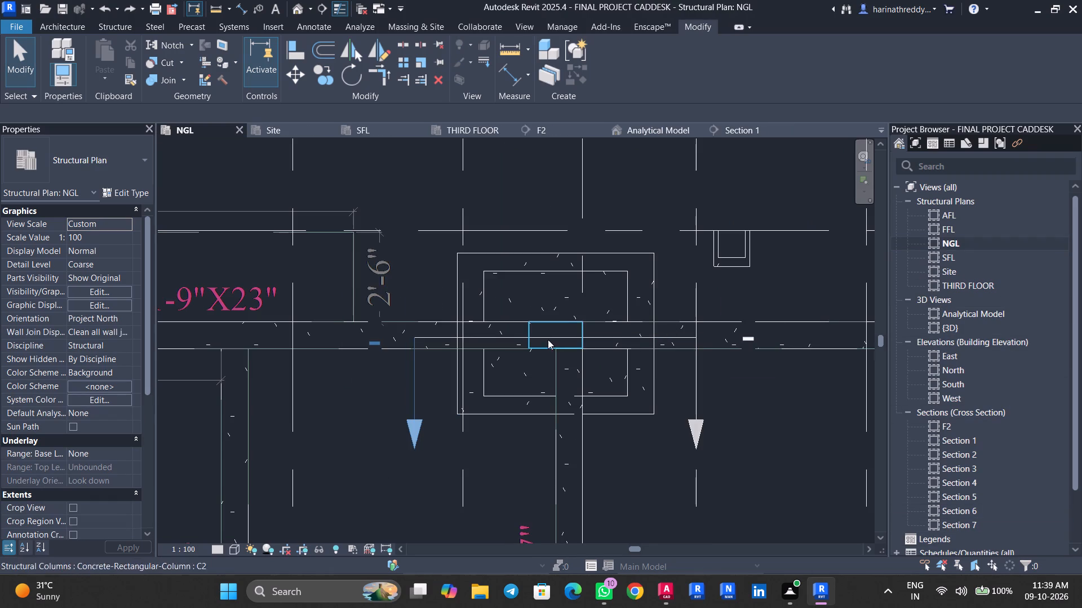
{"action": "left_click", "coordinate": [423, 390]}
{"action": "left_click", "coordinate": [414, 391]}
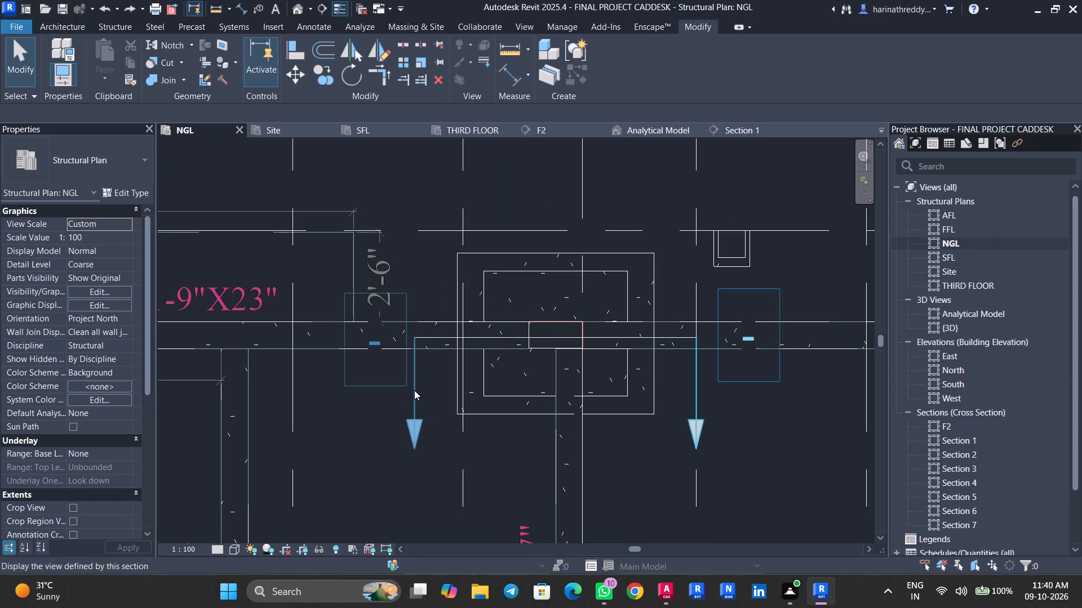
{"action": "key", "text": "Delete"}
{"action": "left_click", "coordinate": [414, 390]}
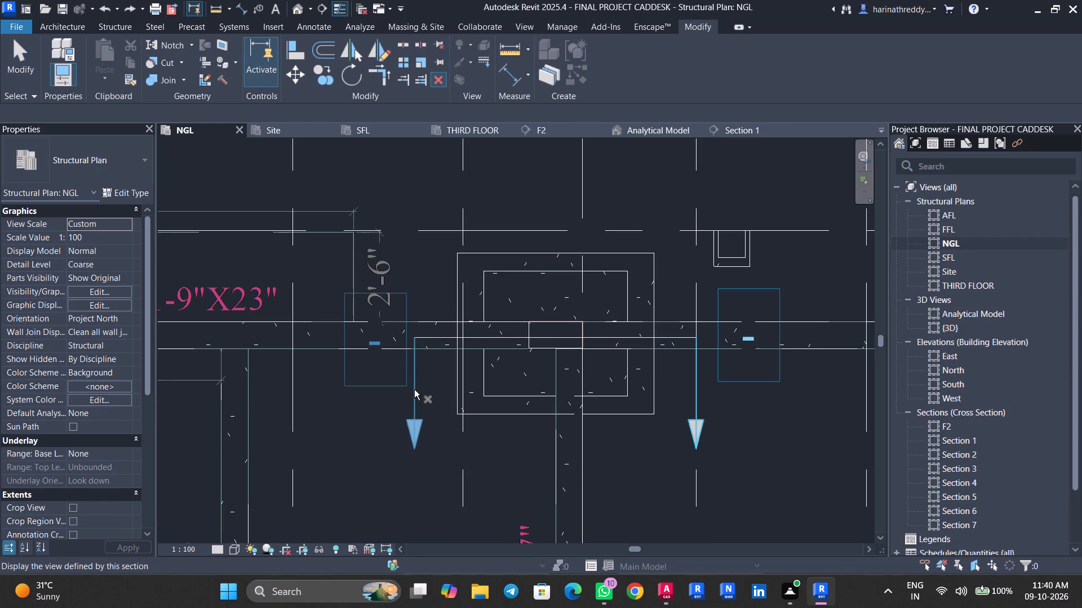
{"action": "key", "text": "Delete"}
{"action": "key", "text": "Escape"}
{"action": "key", "text": "Escape"}
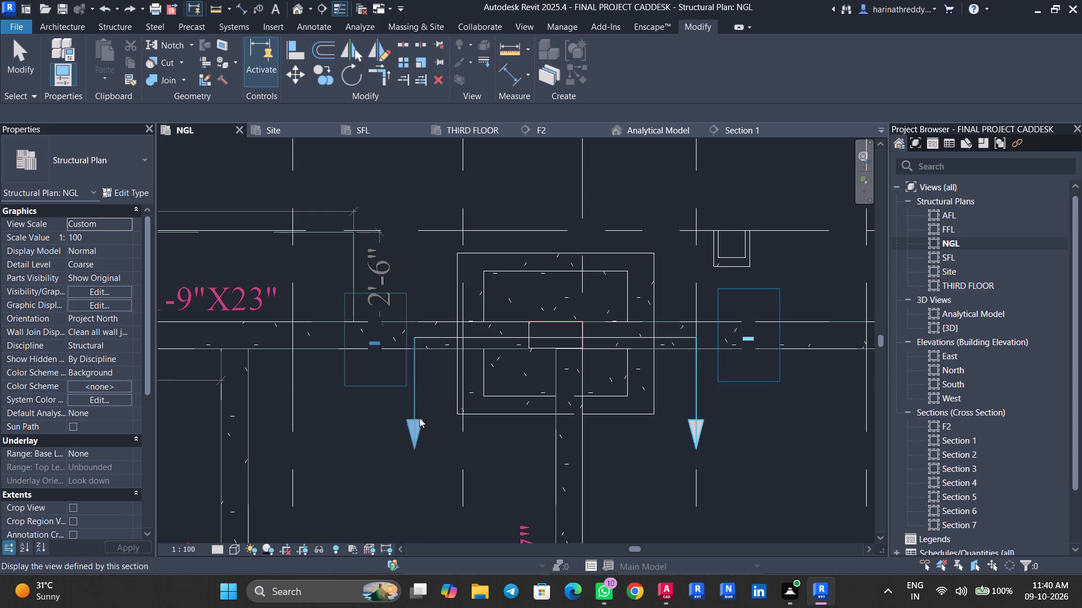
{"action": "key", "text": "Escape"}
{"action": "left_click", "coordinate": [418, 417]}
{"action": "key", "text": "Delete"}
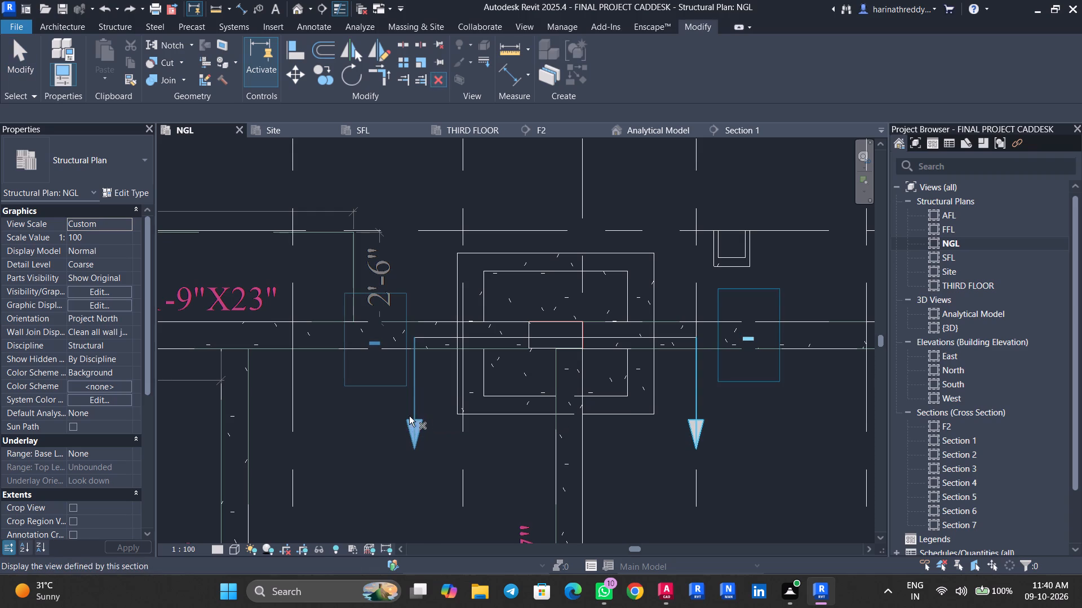
{"action": "left_click", "coordinate": [406, 417]}
{"action": "key", "text": "Escape"}
{"action": "key", "text": "Escape"}
{"action": "left_click", "coordinate": [948, 524]}
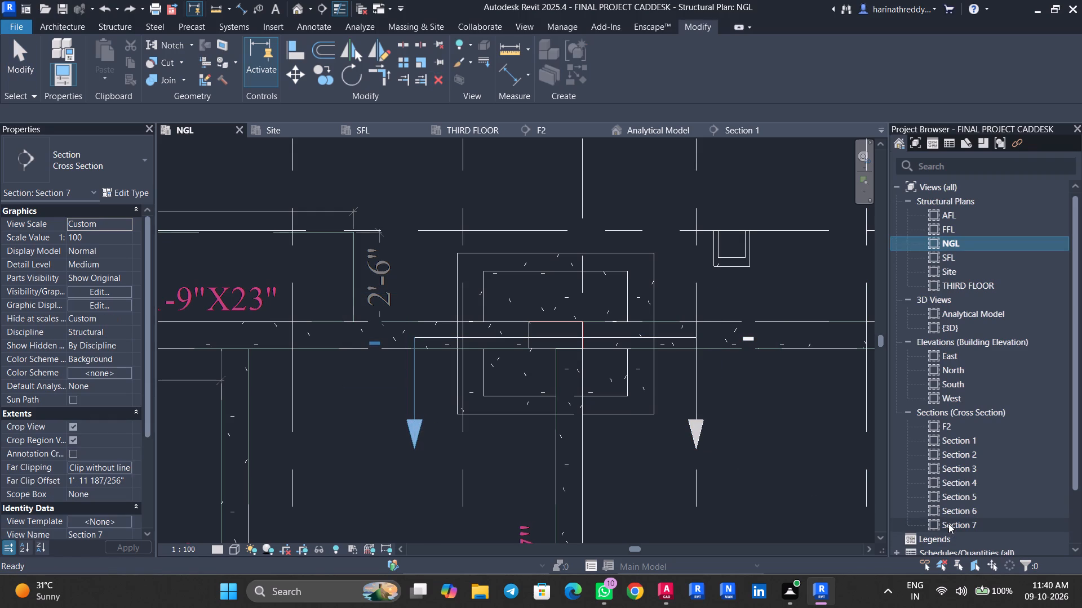
{"action": "key", "text": "Delete"}
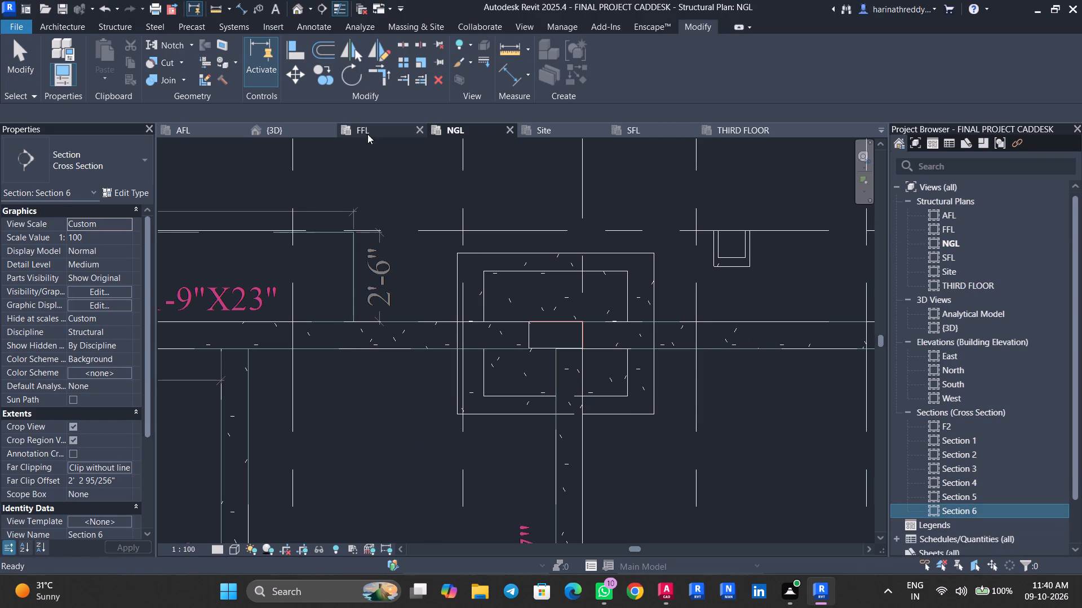
Draw a new section line through the F2 footing, perpendicular to the horizontal beam and just beside the column.
{"action": "left_click", "coordinate": [324, 11]}
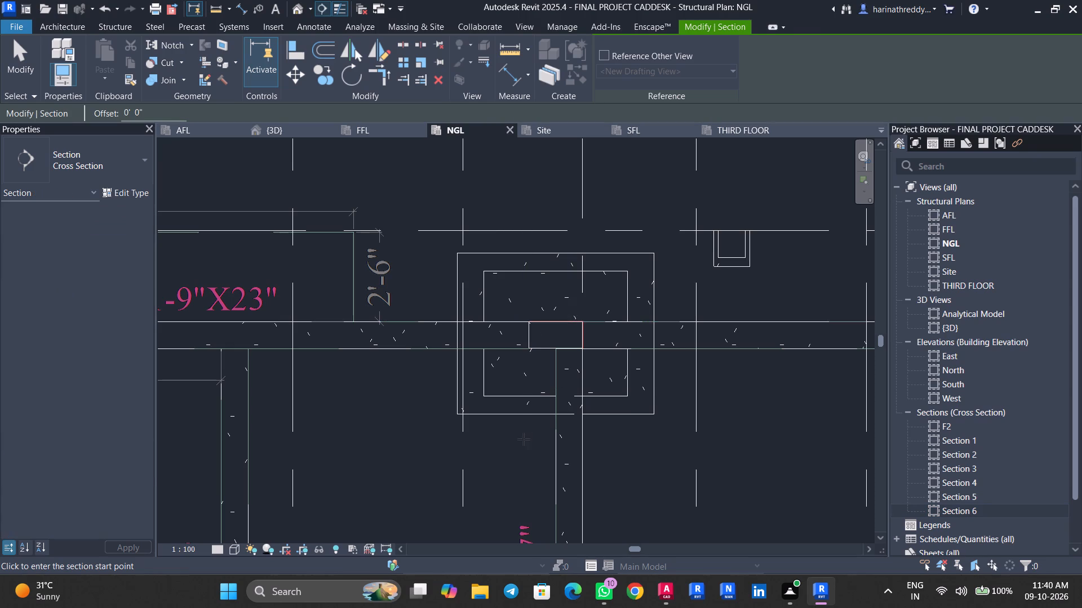
{"action": "left_click", "coordinate": [522, 441]}
{"action": "left_click", "coordinate": [525, 214]}
{"action": "key", "text": "Escape"}
{"action": "key", "text": "Escape"}
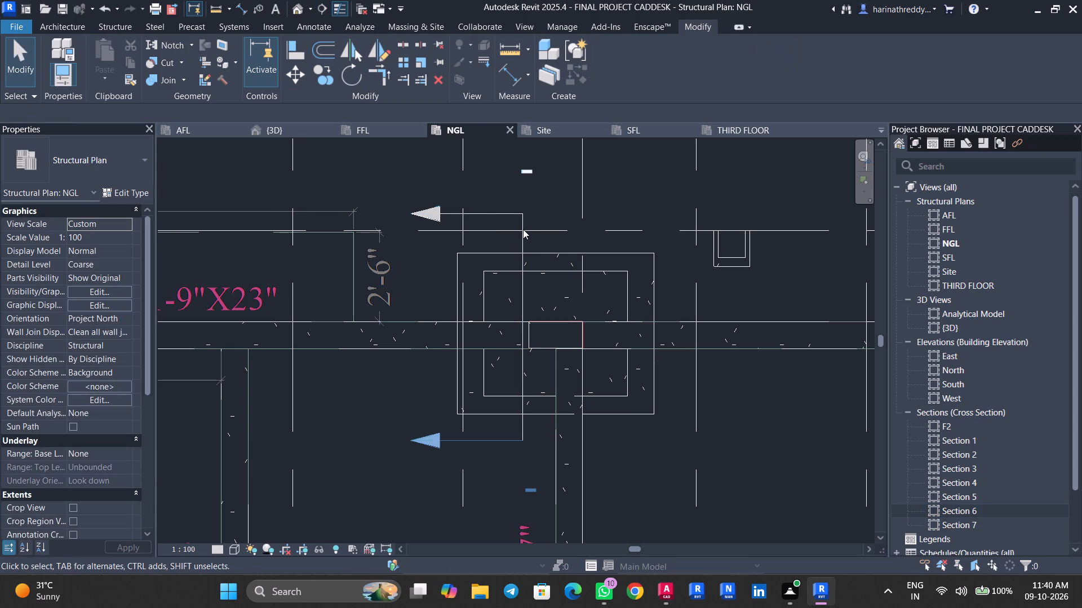
Flip the new section to look the other way and shorten its depth to about 3' 5", near the footing edge.
{"action": "left_click", "coordinate": [523, 229]}
{"action": "right_click", "coordinate": [523, 229]}
{"action": "key", "text": "Escape"}
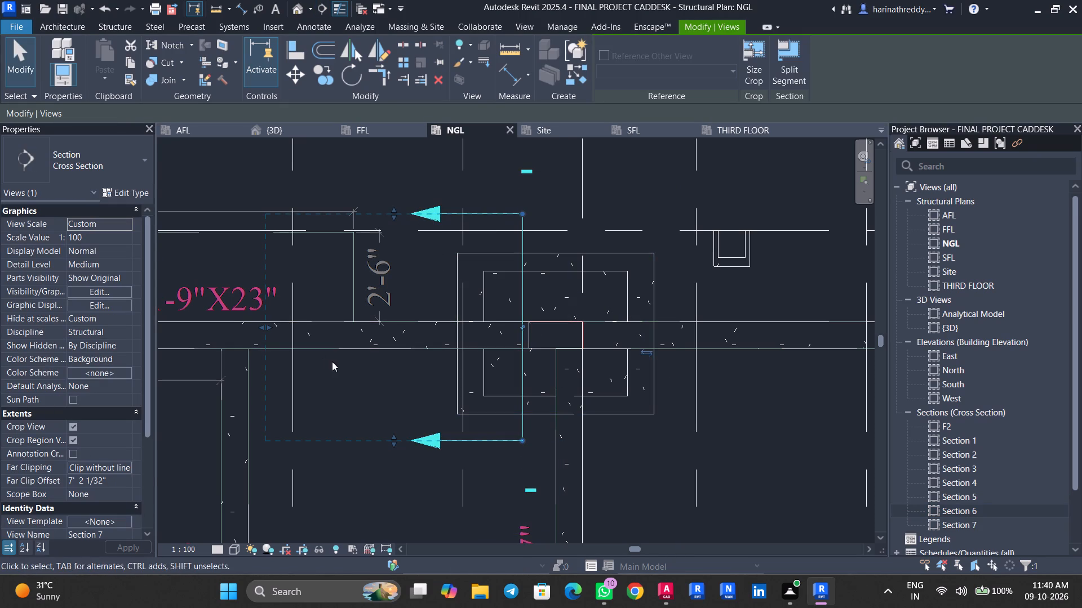
{"action": "left_click", "coordinate": [639, 358]}
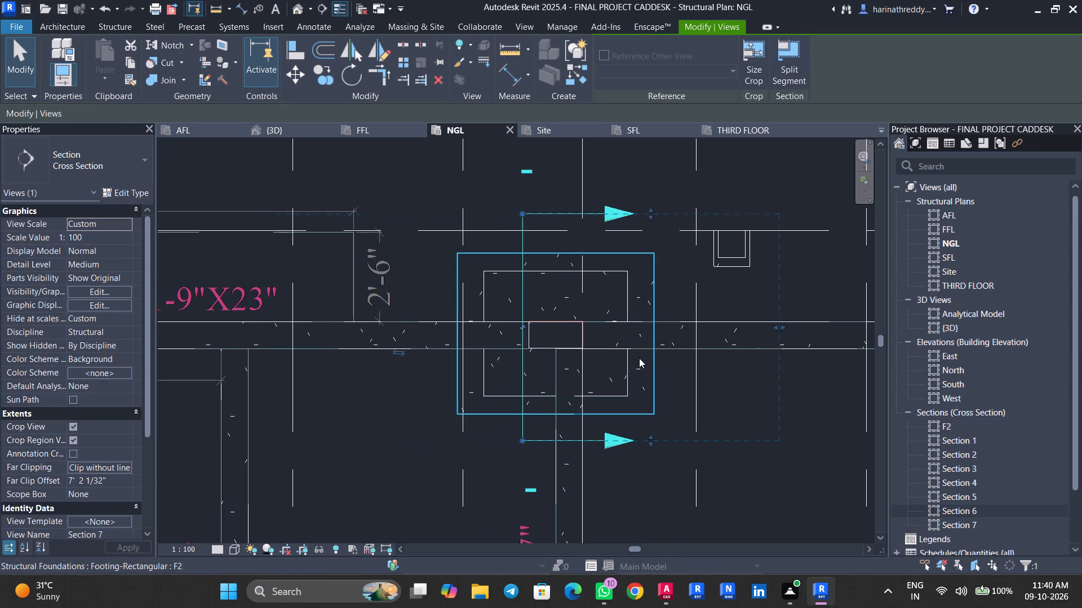
{"action": "left_click_drag", "start_coordinate": [779, 332], "coordinate": [647, 324]}
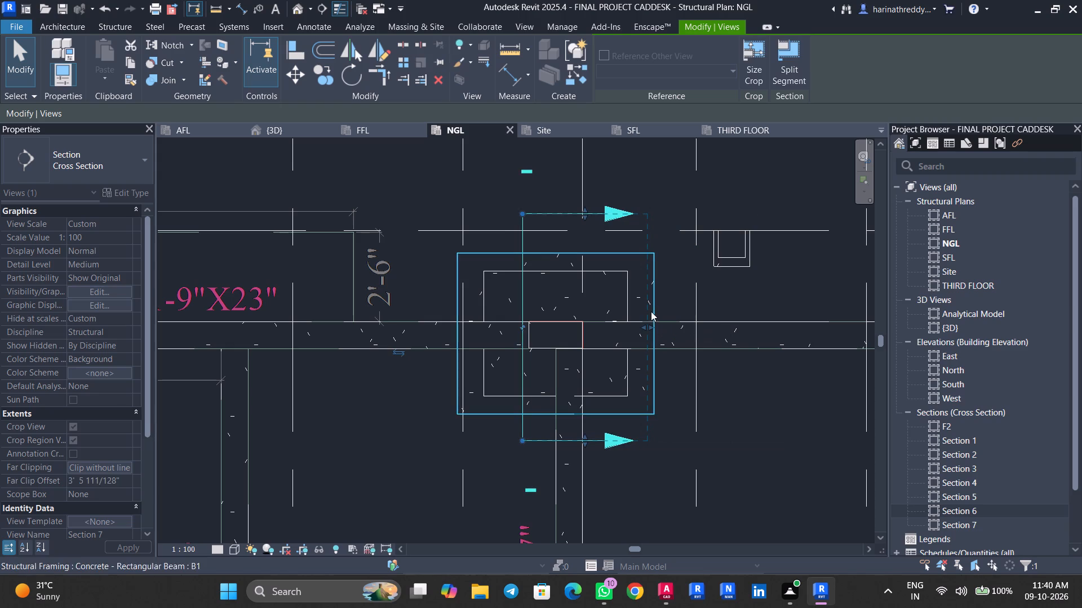
Open the new section view and pull the overhanging leg of the bent shape 21 bar set inside the upper footing tier's cover.
{"action": "right_click", "coordinate": [610, 216]}
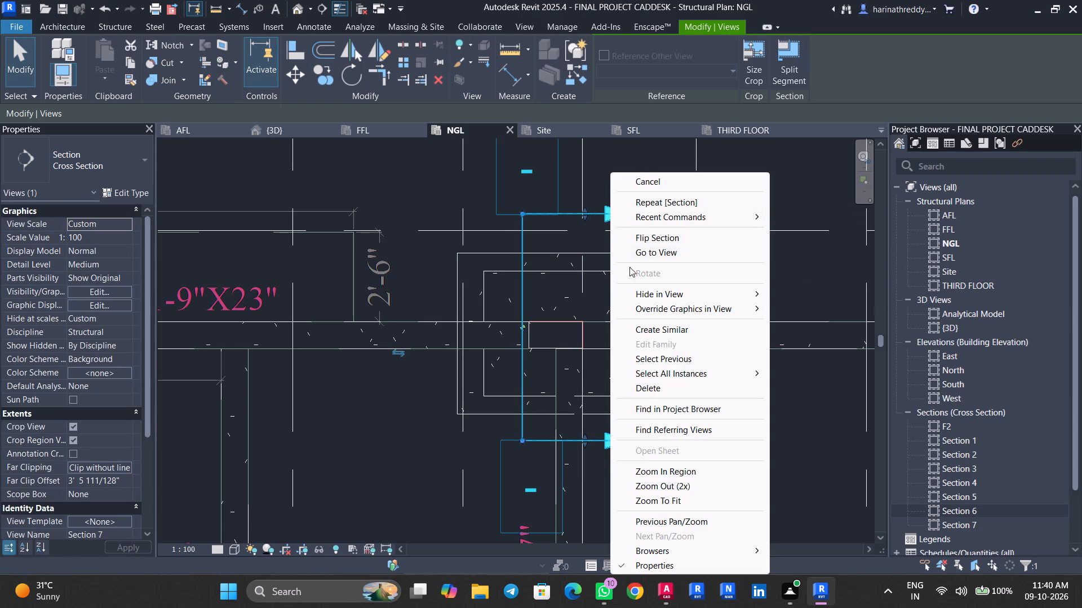
{"action": "left_click", "coordinate": [640, 254]}
{"action": "scroll", "coordinate": [528, 426], "scroll_direction": "up", "scroll_amount": 11}
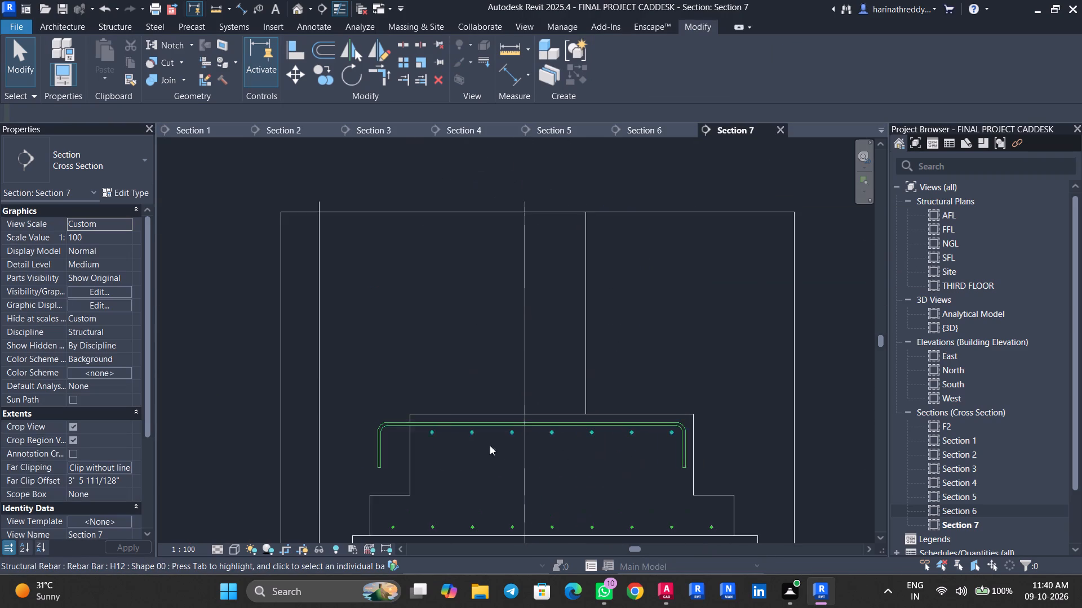
{"action": "scroll", "coordinate": [448, 445], "scroll_direction": "up", "scroll_amount": 3}
{"action": "middle_click_drag", "start_coordinate": [445, 437], "coordinate": [490, 358]}
{"action": "left_click", "coordinate": [380, 368]}
{"action": "scroll", "coordinate": [381, 370], "scroll_direction": "up", "scroll_amount": 5}
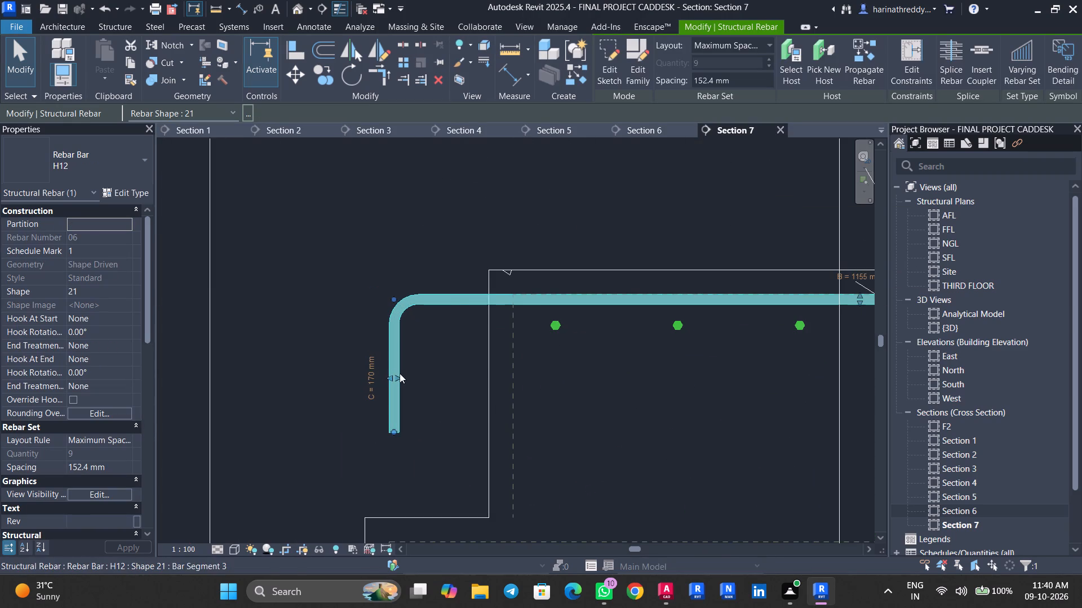
{"action": "left_click_drag", "start_coordinate": [398, 373], "coordinate": [525, 375]}
Set both vertical legs, C and A, of the bent top bar set to 150 mm.
{"action": "left_click", "coordinate": [502, 371]}
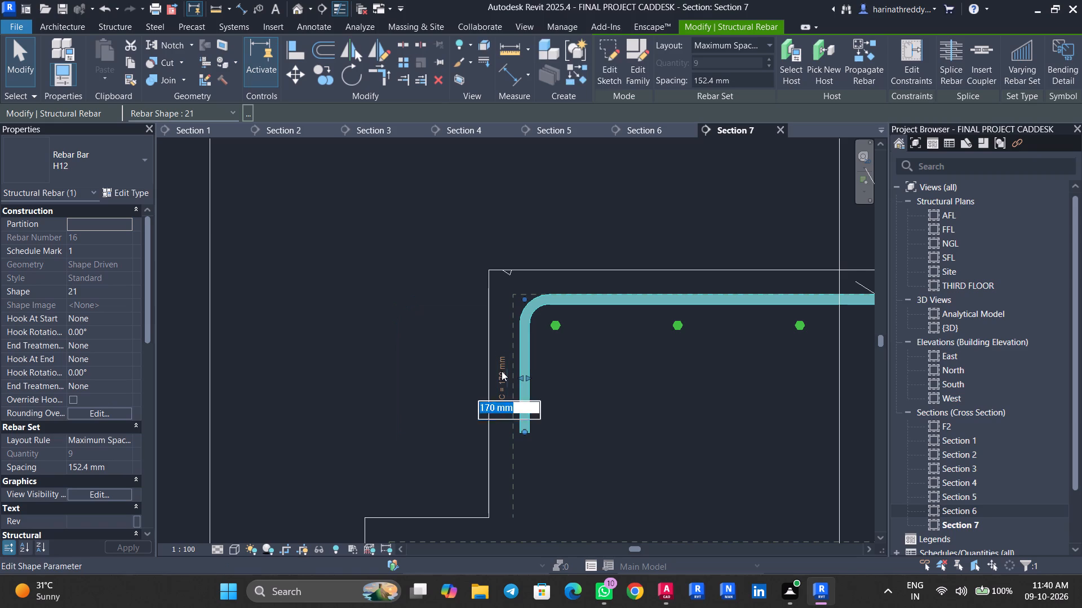
{"action": "type", "text": "150"}
{"action": "key", "text": "Return"}
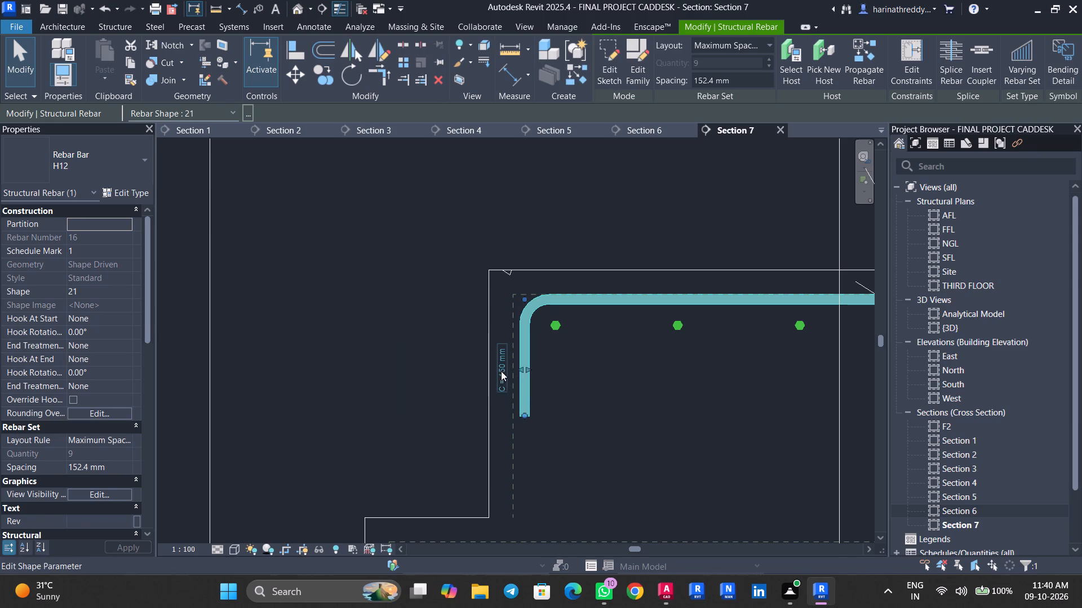
{"action": "key", "text": "Escape"}
{"action": "middle_click_drag", "start_coordinate": [662, 401], "coordinate": [374, 423]}
{"action": "middle_click_drag", "start_coordinate": [667, 422], "coordinate": [410, 419]}
{"action": "middle_click_drag", "start_coordinate": [568, 414], "coordinate": [444, 412]}
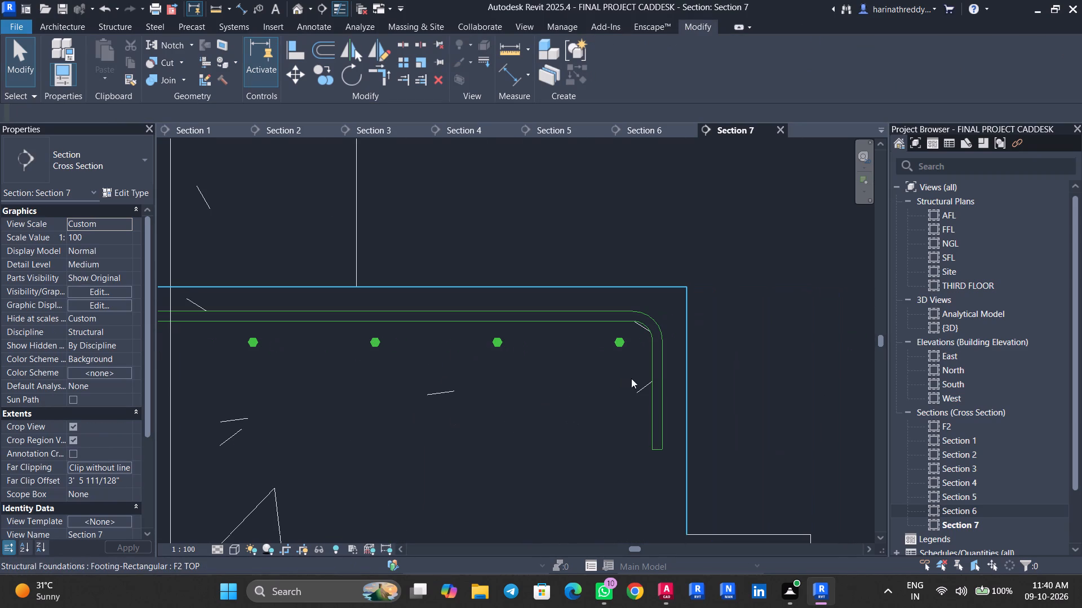
{"action": "left_click", "coordinate": [655, 384]}
{"action": "left_click", "coordinate": [681, 391]}
{"action": "type", "text": "150"}
{"action": "key", "text": "Return"}
{"action": "key", "text": "Escape"}
{"action": "key", "text": "Escape"}
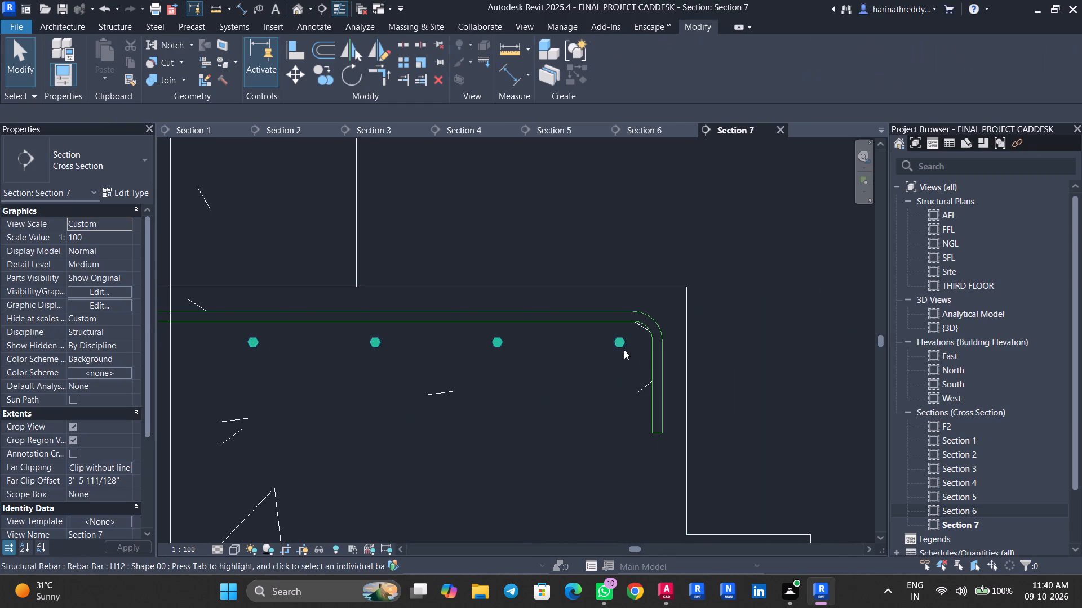
Nudge the straight H12 top bar set upward until it touches the underside of the bent bars.
{"action": "left_click", "coordinate": [611, 334]}
{"action": "scroll", "coordinate": [614, 341], "scroll_direction": "up", "scroll_amount": 4}
{"action": "scroll", "coordinate": [614, 341], "scroll_direction": "down", "scroll_amount": 1}
{"action": "scroll", "coordinate": [614, 341], "scroll_direction": "up", "scroll_amount": 6}
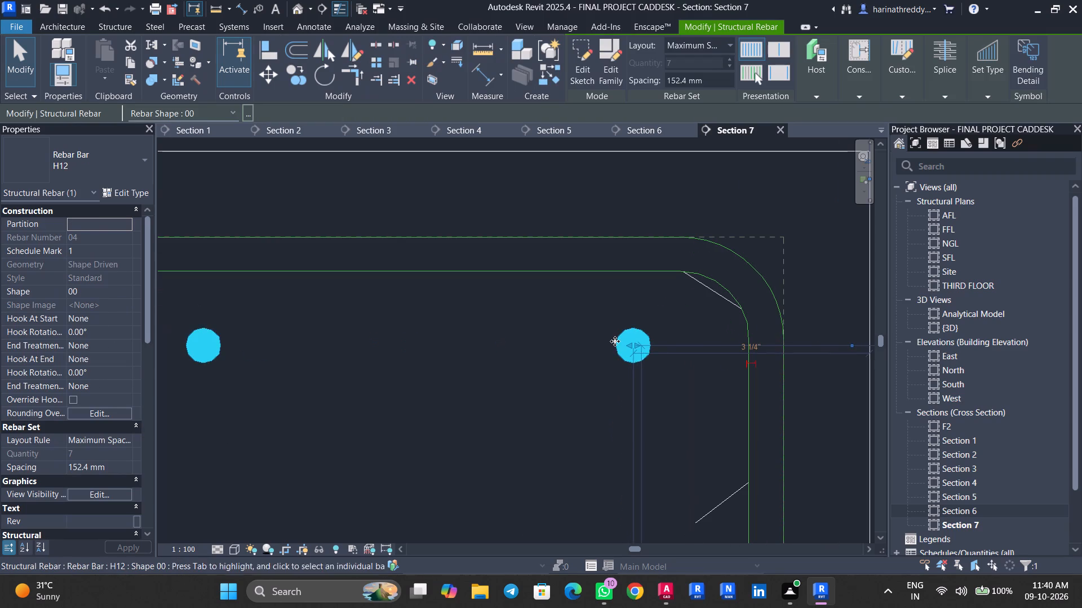
{"action": "key", "text": "Up"}
{"action": "key", "text": "Up"}
{"action": "key", "text": "Up"}
{"action": "key", "text": "Up"}
{"action": "key", "text": "Up"}
{"action": "key", "text": "Up"}
{"action": "key", "text": "Up"}
{"action": "key", "text": "Up"}
{"action": "key", "text": "Up"}
{"action": "key", "text": "Up"}
{"action": "key", "text": "Up"}
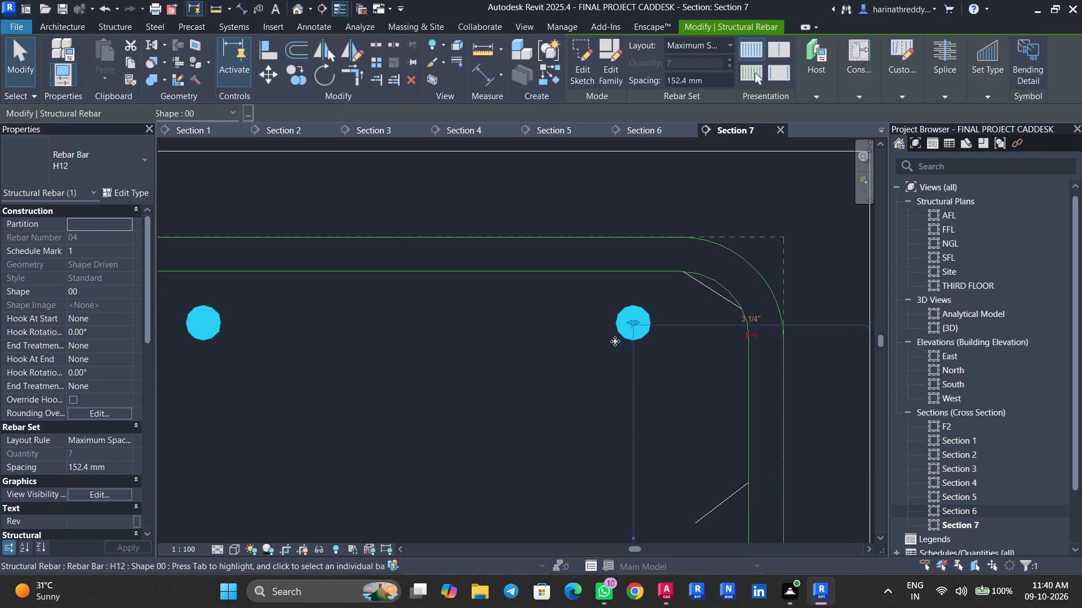
{"action": "key", "text": "Up"}
{"action": "key", "text": "Up"}
{"action": "key", "text": "Up"}
{"action": "key", "text": "Up"}
{"action": "key", "text": "Up"}
{"action": "key", "text": "Up"}
{"action": "key", "text": "Up"}
{"action": "key", "text": "Up"}
{"action": "key", "text": "Up"}
{"action": "key", "text": "Up"}
{"action": "key", "text": "Up"}
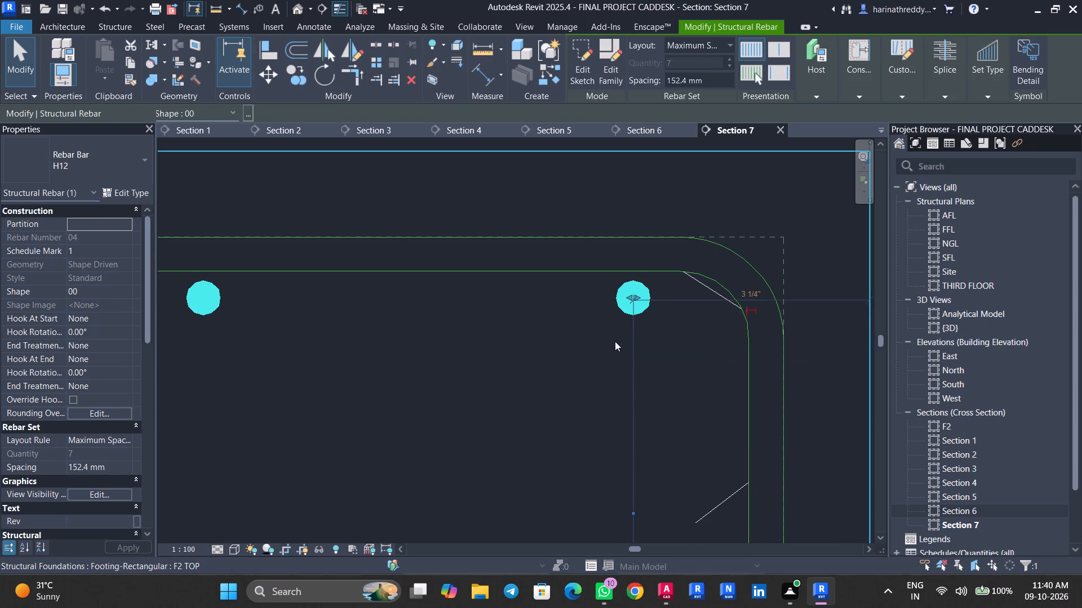
{"action": "key", "text": "Up"}
{"action": "key", "text": "Up"}
{"action": "key", "text": "Up"}
Extend both ends of the straight top bar set so the outermost bars sit against the bends of the shape 21 bar.
{"action": "scroll", "coordinate": [660, 283], "scroll_direction": "up", "scroll_amount": 3}
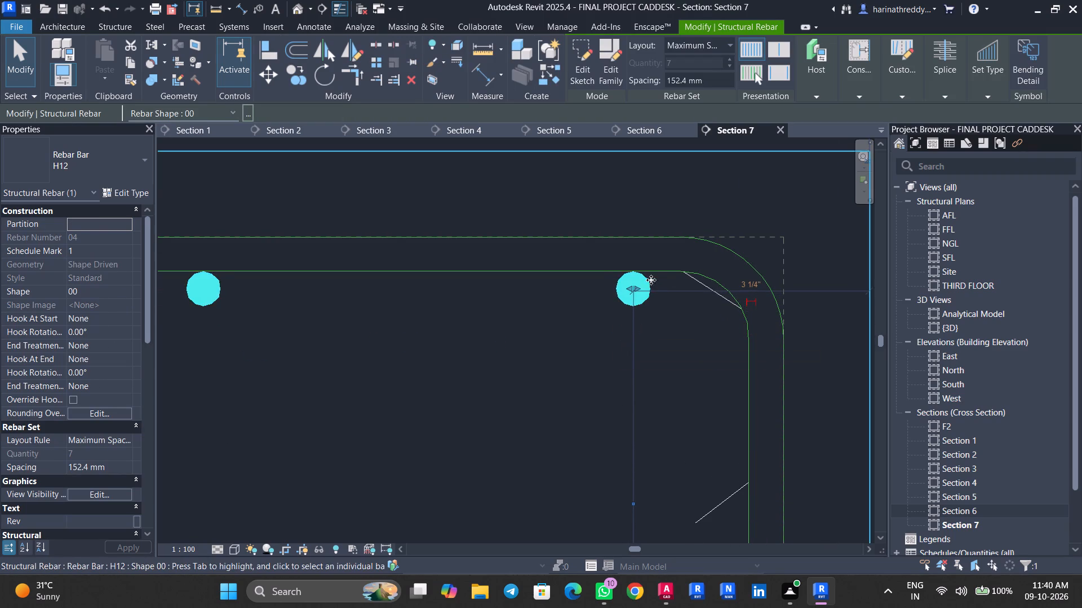
{"action": "left_click_drag", "start_coordinate": [621, 294], "coordinate": [721, 316]}
{"action": "scroll", "coordinate": [666, 332], "scroll_direction": "down", "scroll_amount": 4}
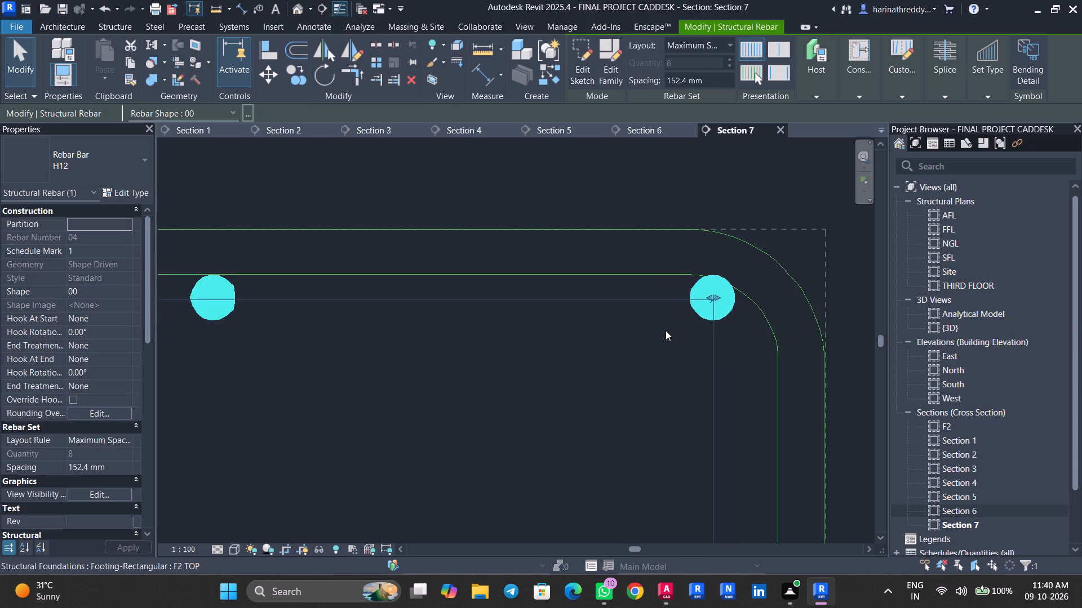
{"action": "scroll", "coordinate": [666, 330], "scroll_direction": "down", "scroll_amount": 10}
{"action": "scroll", "coordinate": [659, 330], "scroll_direction": "up", "scroll_amount": 1}
{"action": "scroll", "coordinate": [658, 332], "scroll_direction": "down", "scroll_amount": 1}
{"action": "scroll", "coordinate": [658, 332], "scroll_direction": "up", "scroll_amount": 1}
{"action": "scroll", "coordinate": [658, 332], "scroll_direction": "down", "scroll_amount": 2}
{"action": "middle_click_drag", "start_coordinate": [553, 369], "coordinate": [687, 368]}
{"action": "middle_click_drag", "start_coordinate": [503, 365], "coordinate": [641, 405]}
{"action": "scroll", "coordinate": [434, 368], "scroll_direction": "up", "scroll_amount": 7}
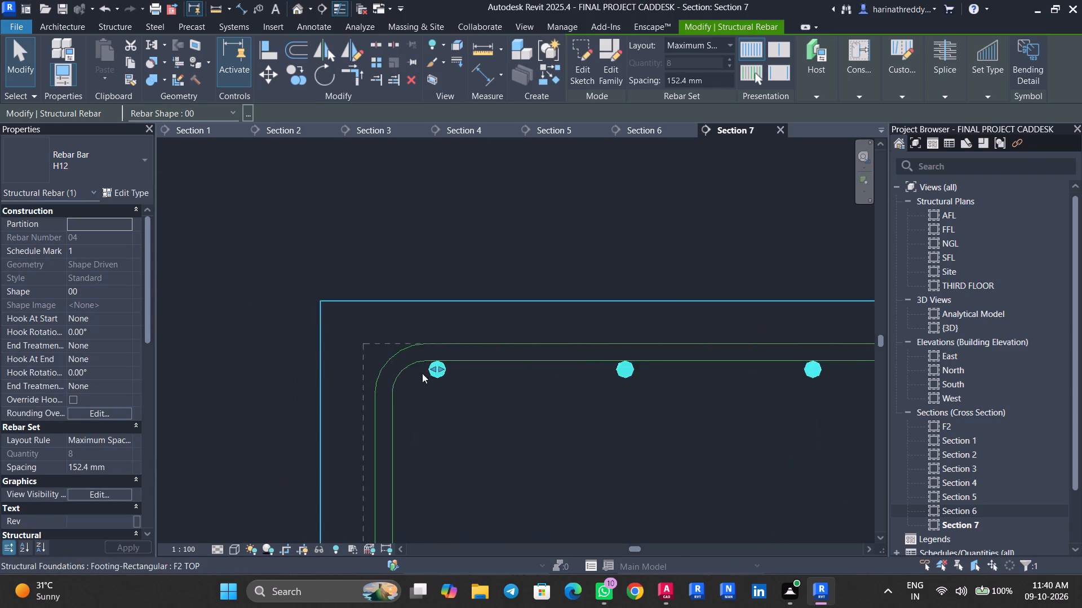
{"action": "scroll", "coordinate": [422, 373], "scroll_direction": "up", "scroll_amount": 18}
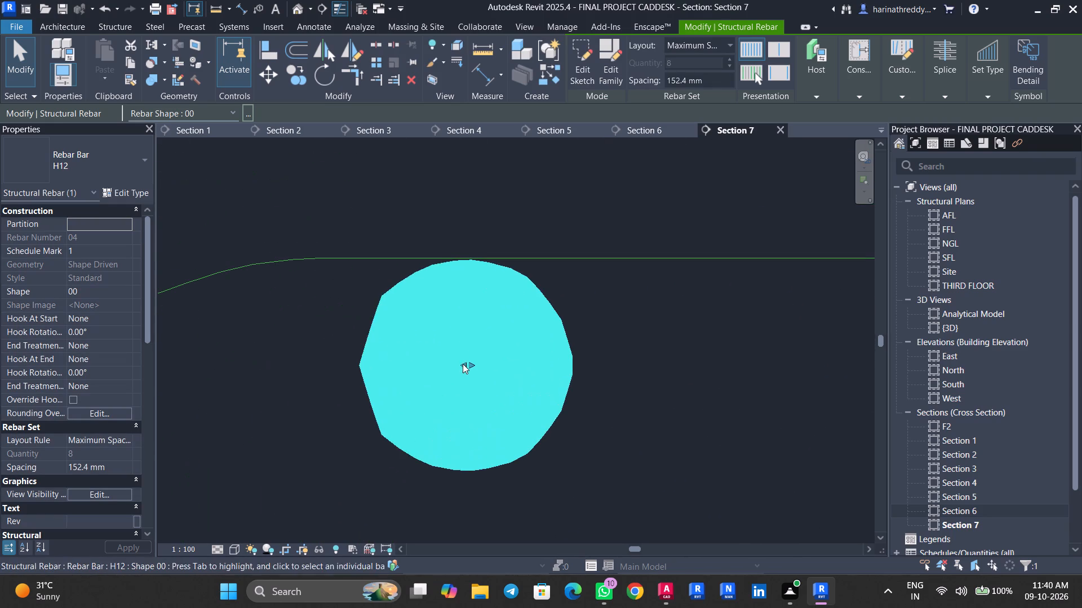
{"action": "left_click_drag", "start_coordinate": [463, 364], "coordinate": [263, 394]}
{"action": "scroll", "coordinate": [263, 394], "scroll_direction": "down", "scroll_amount": 7}
{"action": "scroll", "coordinate": [263, 394], "scroll_direction": "up", "scroll_amount": 1}
{"action": "scroll", "coordinate": [263, 394], "scroll_direction": "down", "scroll_amount": 4}
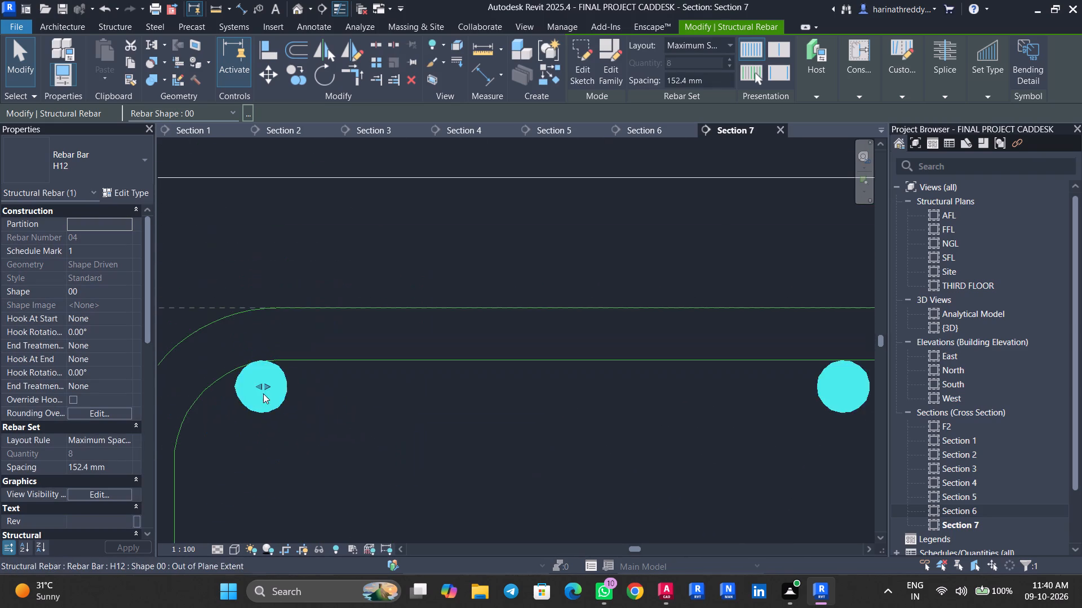
{"action": "middle_click_drag", "start_coordinate": [297, 450], "coordinate": [313, 403]}
{"action": "scroll", "coordinate": [312, 391], "scroll_direction": "down", "scroll_amount": 1}
{"action": "scroll", "coordinate": [312, 392], "scroll_direction": "up", "scroll_amount": 1}
{"action": "scroll", "coordinate": [312, 392], "scroll_direction": "down", "scroll_amount": 4}
{"action": "key", "text": "Escape"}
{"action": "key", "text": "Escape"}
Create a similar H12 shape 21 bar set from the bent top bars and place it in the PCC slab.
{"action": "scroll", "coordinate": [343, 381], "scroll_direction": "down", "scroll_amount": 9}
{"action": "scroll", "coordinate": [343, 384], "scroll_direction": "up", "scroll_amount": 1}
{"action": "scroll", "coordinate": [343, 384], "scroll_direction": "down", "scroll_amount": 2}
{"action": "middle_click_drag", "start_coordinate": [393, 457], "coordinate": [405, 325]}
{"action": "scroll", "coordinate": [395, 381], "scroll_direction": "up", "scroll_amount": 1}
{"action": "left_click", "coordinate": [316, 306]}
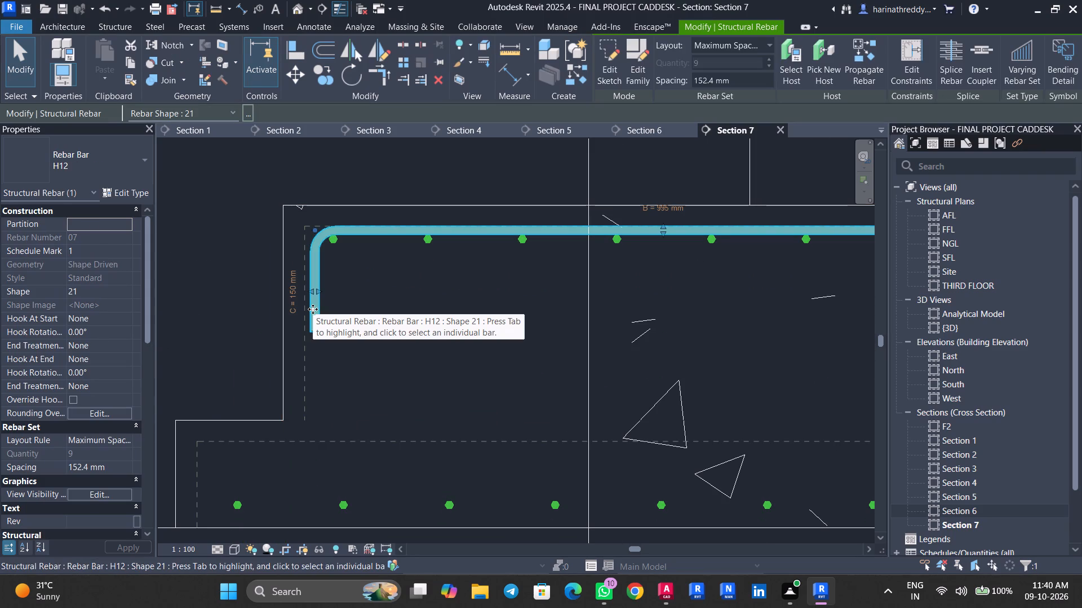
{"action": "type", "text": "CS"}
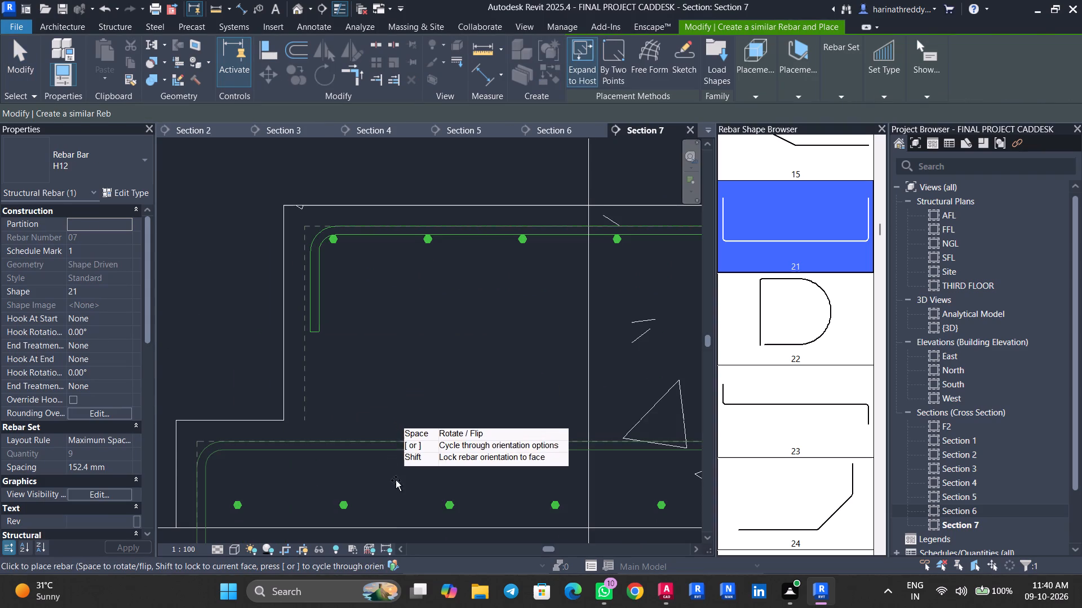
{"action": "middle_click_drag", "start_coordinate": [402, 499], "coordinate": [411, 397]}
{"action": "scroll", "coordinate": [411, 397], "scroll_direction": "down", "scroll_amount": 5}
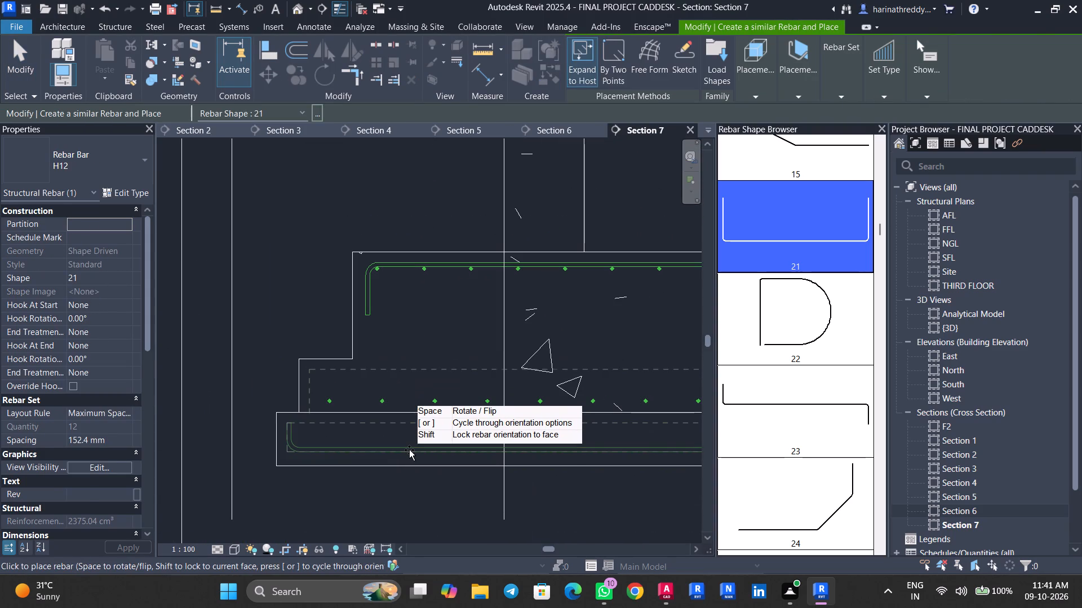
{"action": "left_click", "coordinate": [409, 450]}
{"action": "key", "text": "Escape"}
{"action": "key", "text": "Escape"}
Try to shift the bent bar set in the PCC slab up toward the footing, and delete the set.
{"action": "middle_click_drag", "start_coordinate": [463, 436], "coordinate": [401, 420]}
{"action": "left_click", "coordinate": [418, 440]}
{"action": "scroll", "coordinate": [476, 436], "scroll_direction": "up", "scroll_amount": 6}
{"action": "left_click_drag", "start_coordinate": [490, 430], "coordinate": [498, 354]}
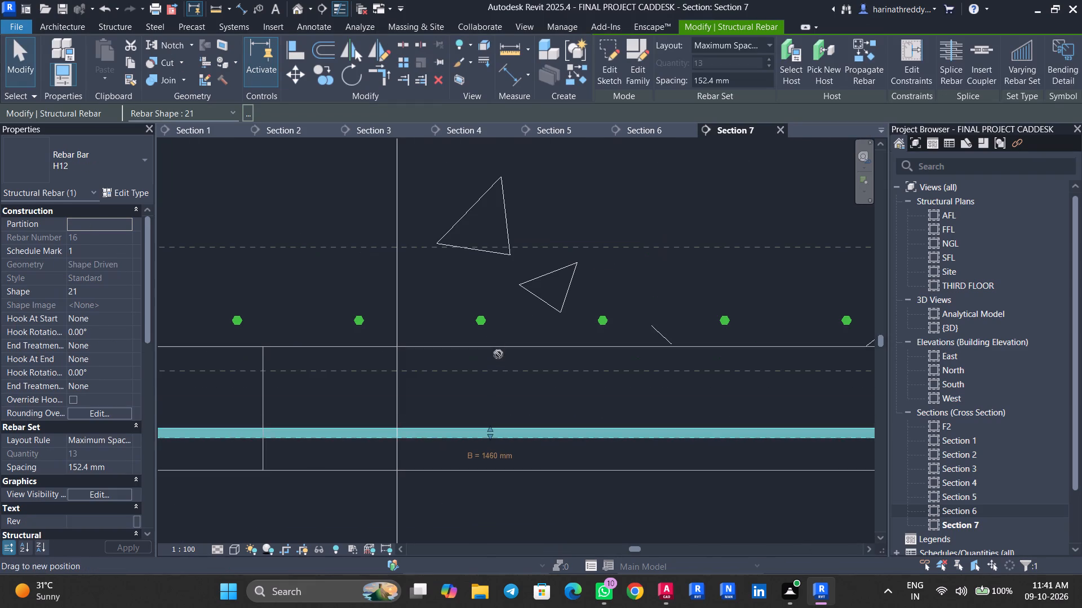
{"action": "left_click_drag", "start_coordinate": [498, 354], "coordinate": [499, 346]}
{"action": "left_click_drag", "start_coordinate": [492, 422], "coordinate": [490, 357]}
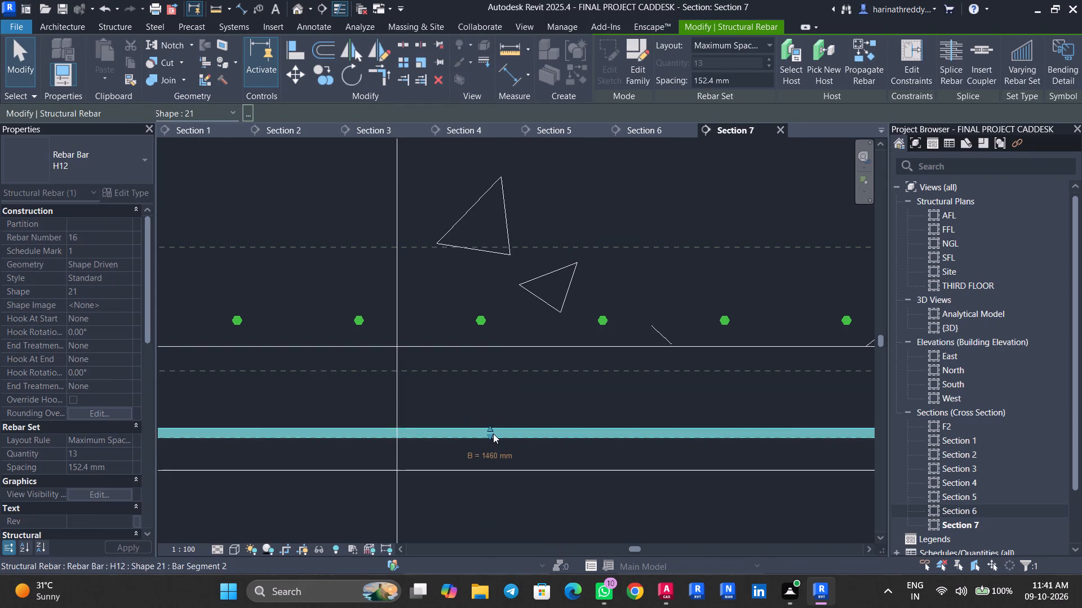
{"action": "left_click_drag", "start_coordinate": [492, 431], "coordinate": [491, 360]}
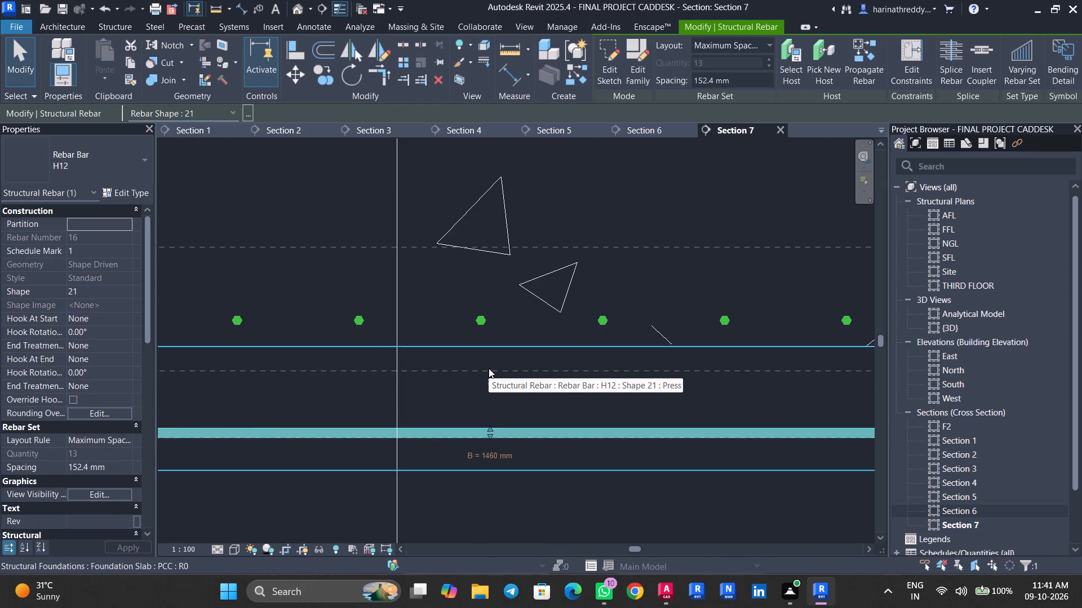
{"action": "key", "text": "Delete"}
Create a similar H12 shape 21 bar set from the bent top bars and place it in the PCC slab.
{"action": "scroll", "coordinate": [496, 361], "scroll_direction": "down", "scroll_amount": 9}
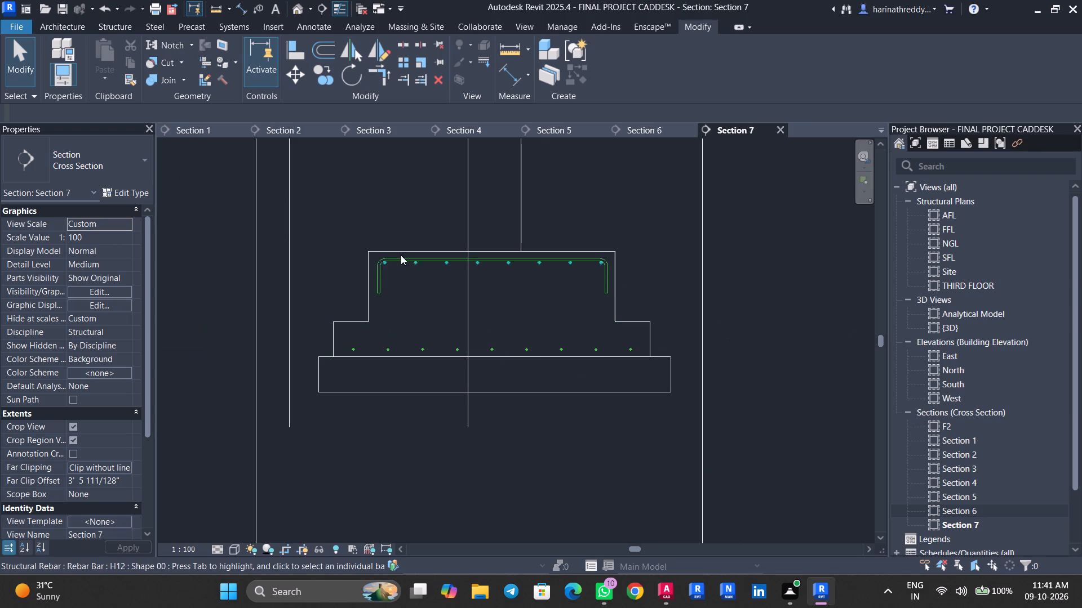
{"action": "left_click", "coordinate": [378, 278]}
{"action": "type", "text": "CS"}
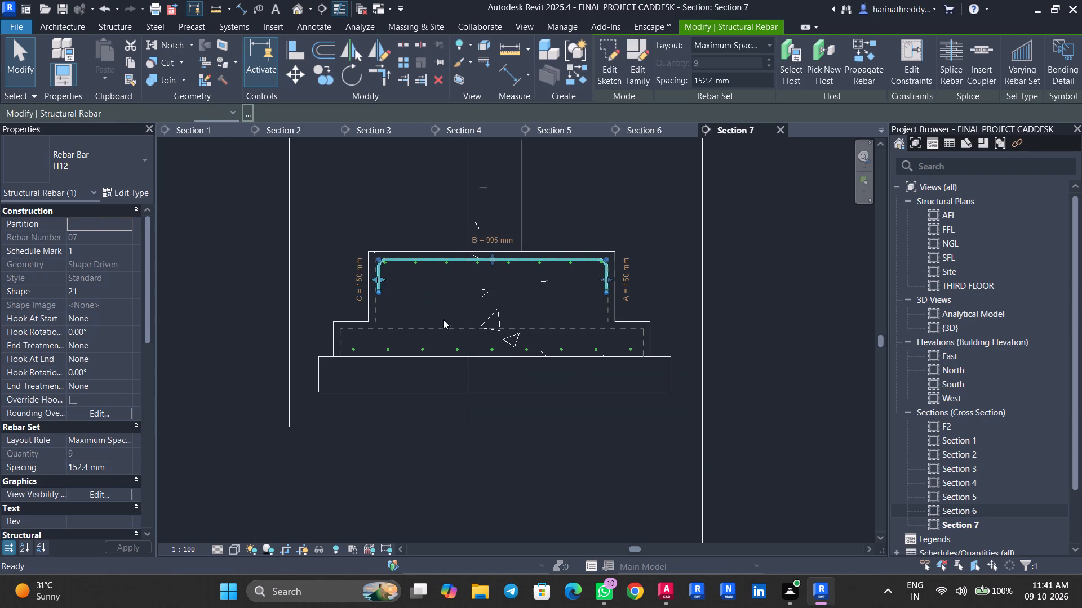
{"action": "scroll", "coordinate": [463, 359], "scroll_direction": "up", "scroll_amount": 2}
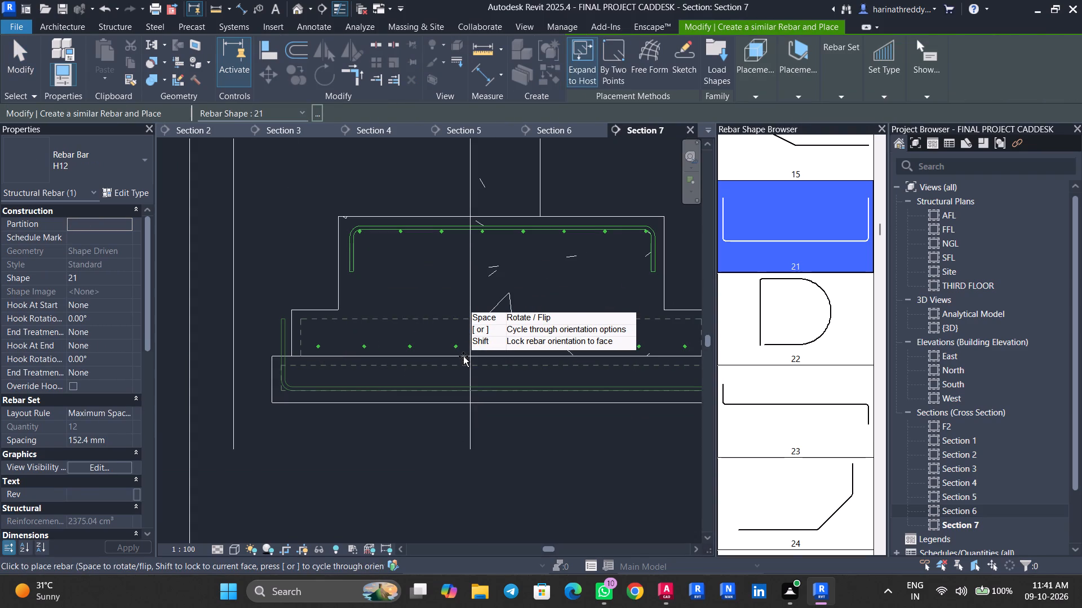
{"action": "left_click", "coordinate": [463, 356]}
{"action": "key", "text": "Escape"}
{"action": "key", "text": "Escape"}
Raise the new bent set's bottom segment into the footing's lower tier and pull its left leg inside the concrete cover.
{"action": "left_click", "coordinate": [494, 388]}
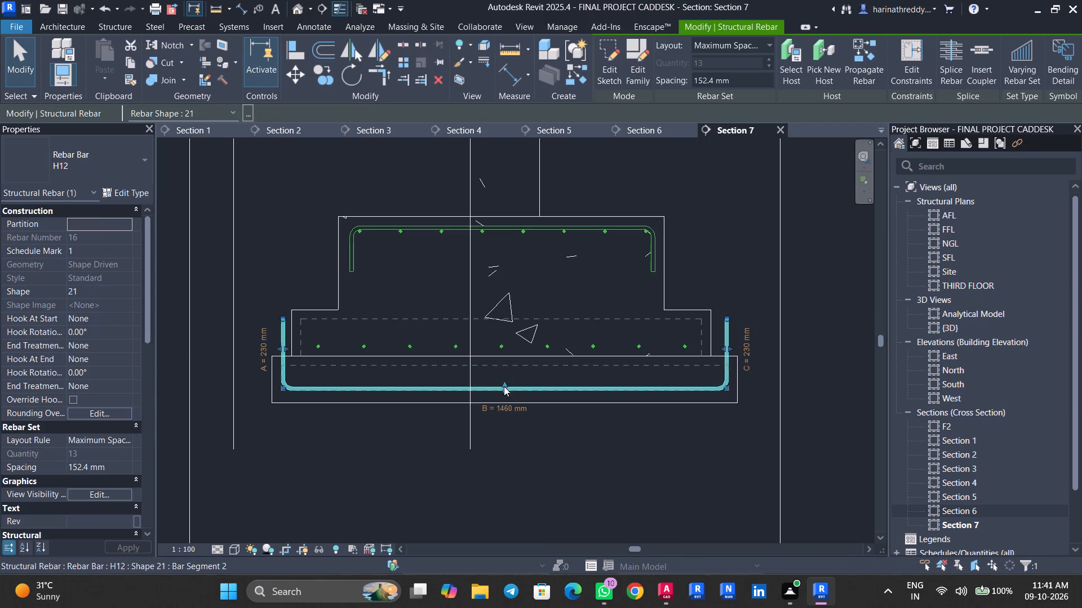
{"action": "left_click_drag", "start_coordinate": [504, 386], "coordinate": [505, 354]}
{"action": "scroll", "coordinate": [317, 335], "scroll_direction": "up", "scroll_amount": 9}
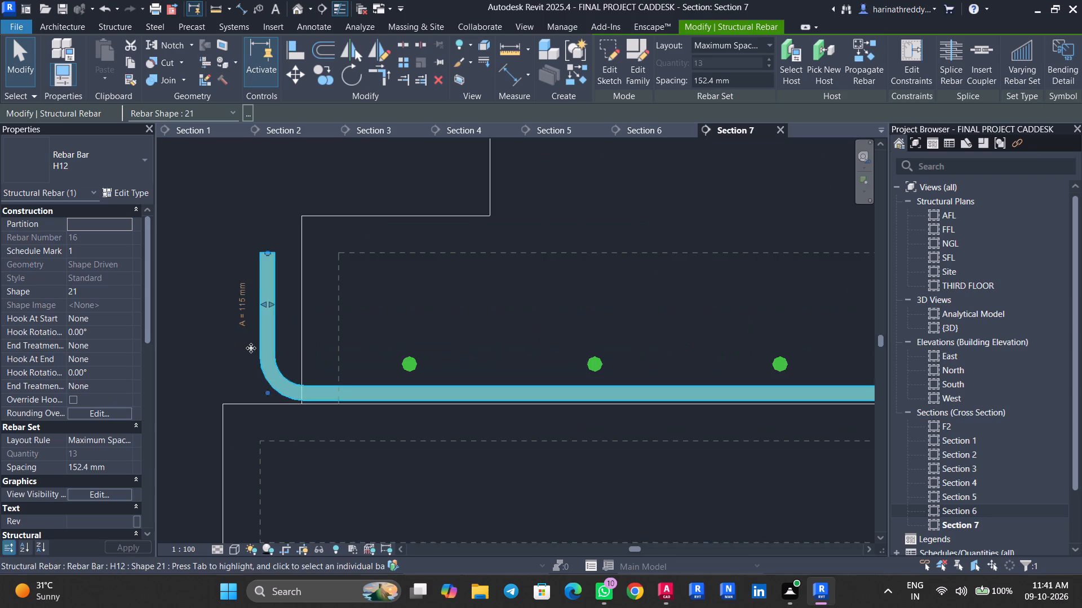
{"action": "scroll", "coordinate": [251, 348], "scroll_direction": "up", "scroll_amount": 3}
{"action": "scroll", "coordinate": [252, 348], "scroll_direction": "down", "scroll_amount": 1}
{"action": "scroll", "coordinate": [252, 348], "scroll_direction": "up", "scroll_amount": 2}
{"action": "left_click_drag", "start_coordinate": [283, 287], "coordinate": [409, 294]}
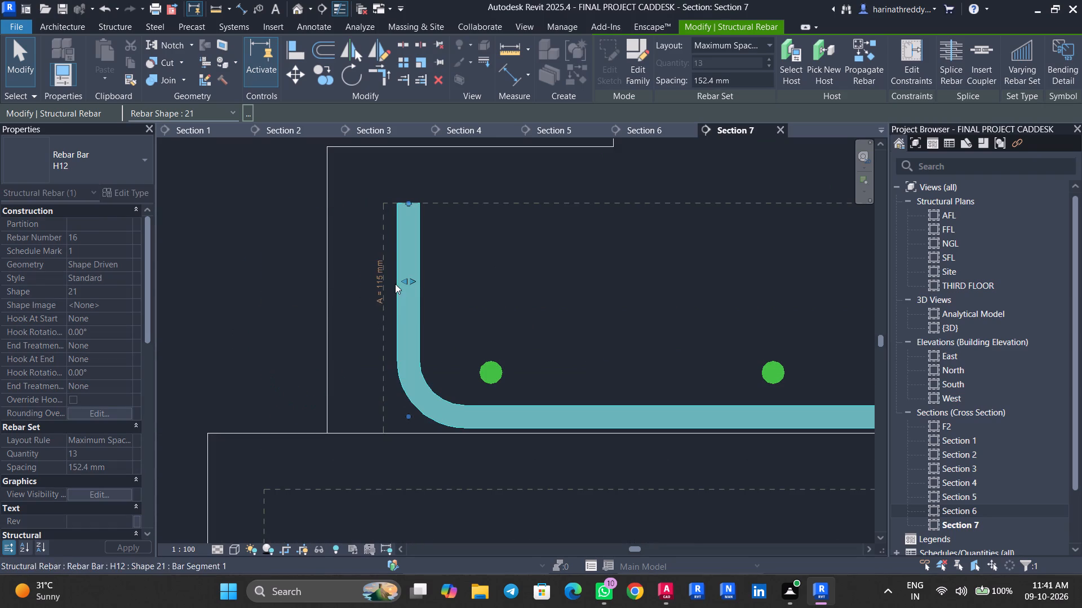
Set the left leg length A of the bent bottom bar set to 85 mm.
{"action": "left_click", "coordinate": [385, 277]}
{"action": "type", "text": "85"}
{"action": "key", "text": "Return"}
{"action": "key", "text": "Escape"}
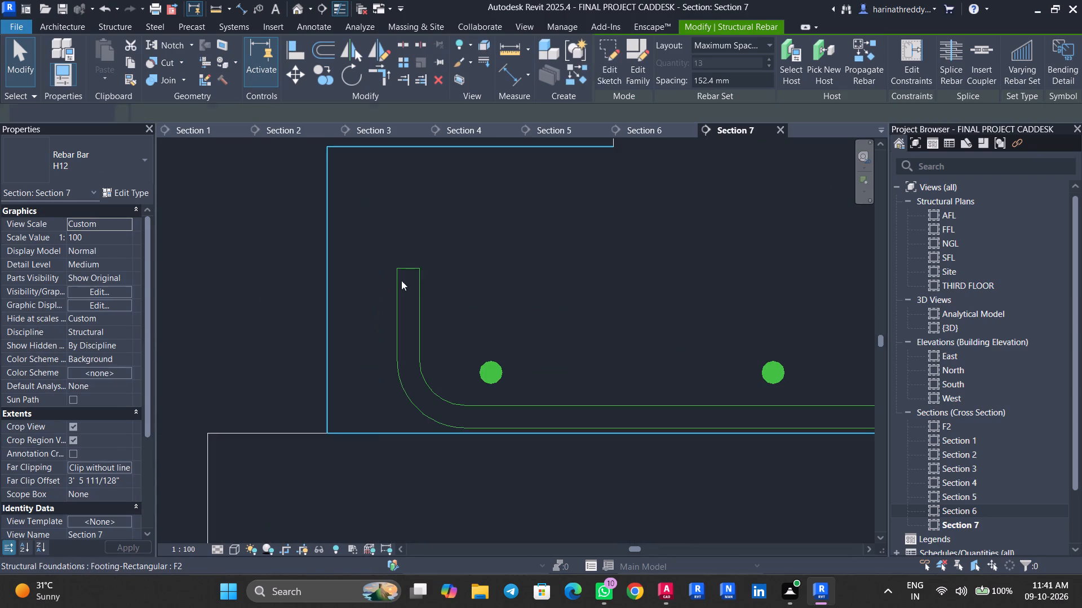
Raise the bent bottom set's horizontal segment slightly farther above the base of the F2 footing.
{"action": "scroll", "coordinate": [446, 294], "scroll_direction": "down", "scroll_amount": 4}
{"action": "middle_click_drag", "start_coordinate": [552, 287], "coordinate": [263, 356]}
{"action": "middle_click_drag", "start_coordinate": [768, 299], "coordinate": [531, 333]}
{"action": "left_click", "coordinate": [535, 464]}
{"action": "scroll", "coordinate": [442, 458], "scroll_direction": "up", "scroll_amount": 7}
{"action": "middle_click_drag", "start_coordinate": [653, 455], "coordinate": [368, 458]}
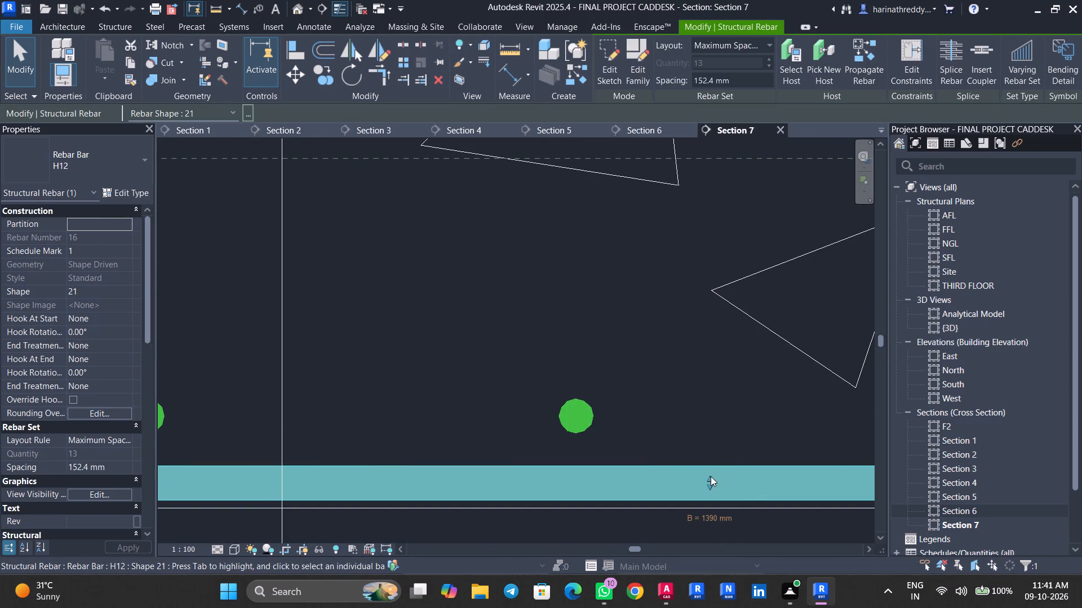
{"action": "left_click_drag", "start_coordinate": [711, 476], "coordinate": [712, 465]}
Pull the bent bottom set's right leg inside the footing cover, making segment B about 1295 mm.
{"action": "scroll", "coordinate": [676, 461], "scroll_direction": "down", "scroll_amount": 10}
{"action": "middle_click_drag", "start_coordinate": [692, 463], "coordinate": [454, 477]}
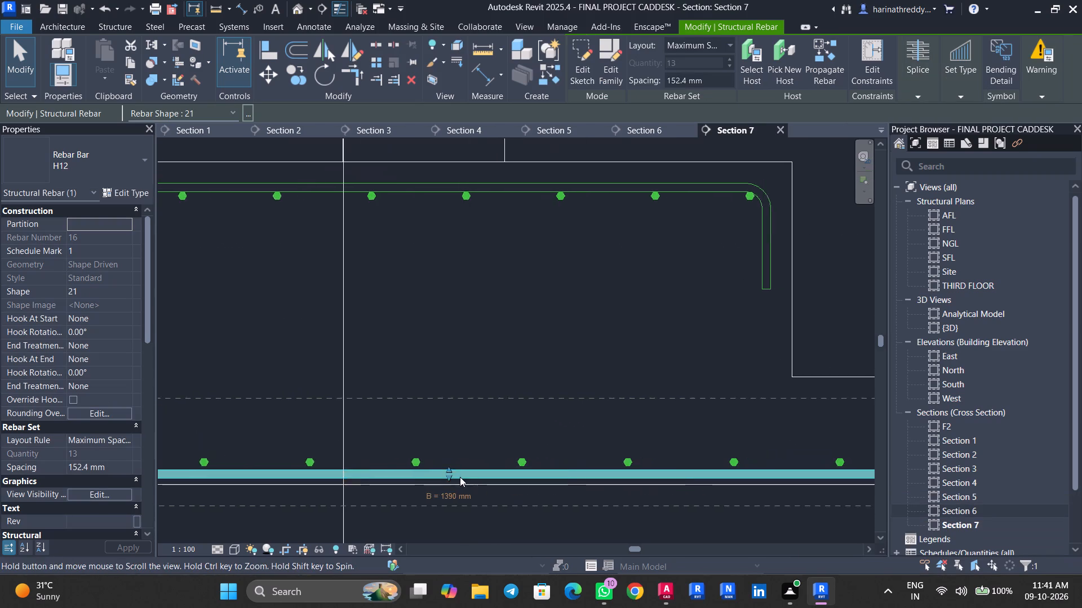
{"action": "middle_click_drag", "start_coordinate": [703, 472], "coordinate": [475, 472]}
{"action": "left_click_drag", "start_coordinate": [706, 428], "coordinate": [641, 442]}
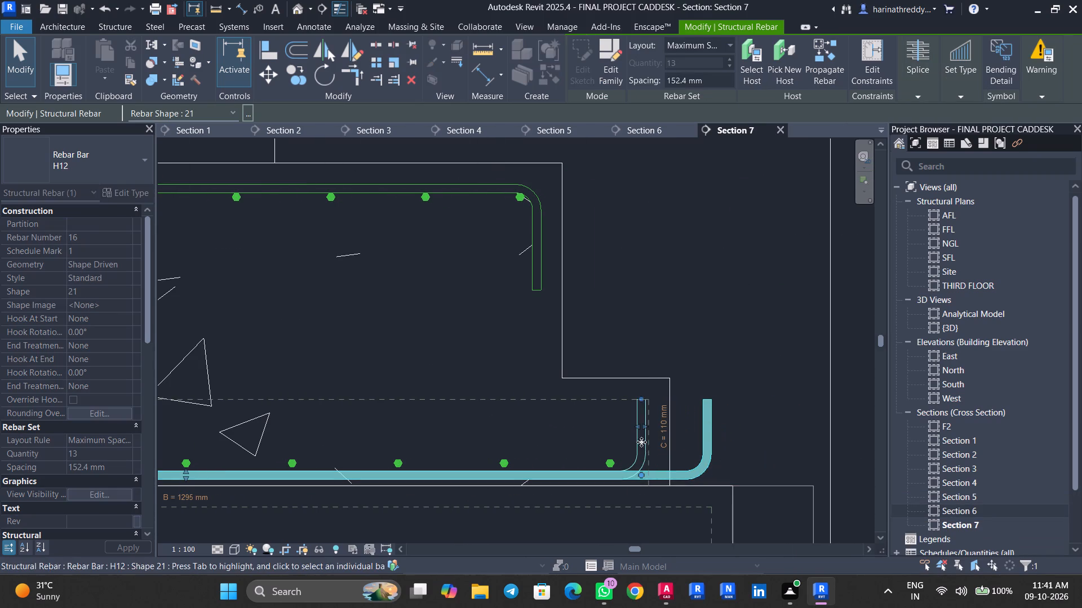
Set the right leg length C of the bent bottom bar set to 85 mm.
{"action": "scroll", "coordinate": [641, 441], "scroll_direction": "up", "scroll_amount": 9}
{"action": "left_click", "coordinate": [665, 404]}
{"action": "type", "text": "85"}
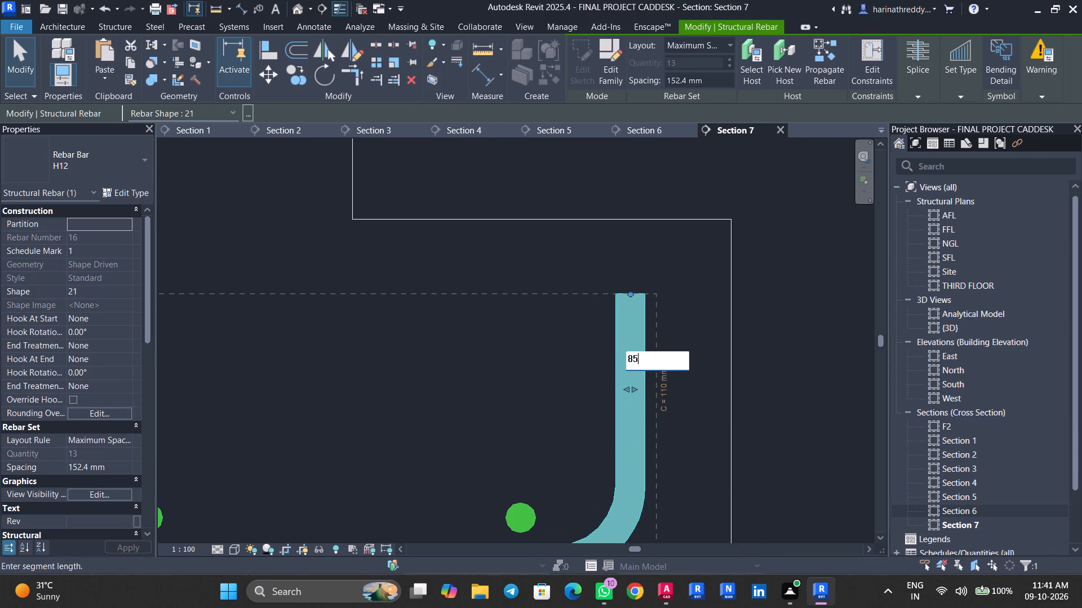
{"action": "key", "text": "Return"}
{"action": "key", "text": "Escape"}
Nudge the straight H12 bottom bar set downward until it rests on the bent bottom bars.
{"action": "scroll", "coordinate": [649, 392], "scroll_direction": "down", "scroll_amount": 9}
{"action": "middle_click_drag", "start_coordinate": [515, 421], "coordinate": [773, 366]}
{"action": "middle_click_drag", "start_coordinate": [465, 430], "coordinate": [658, 431]}
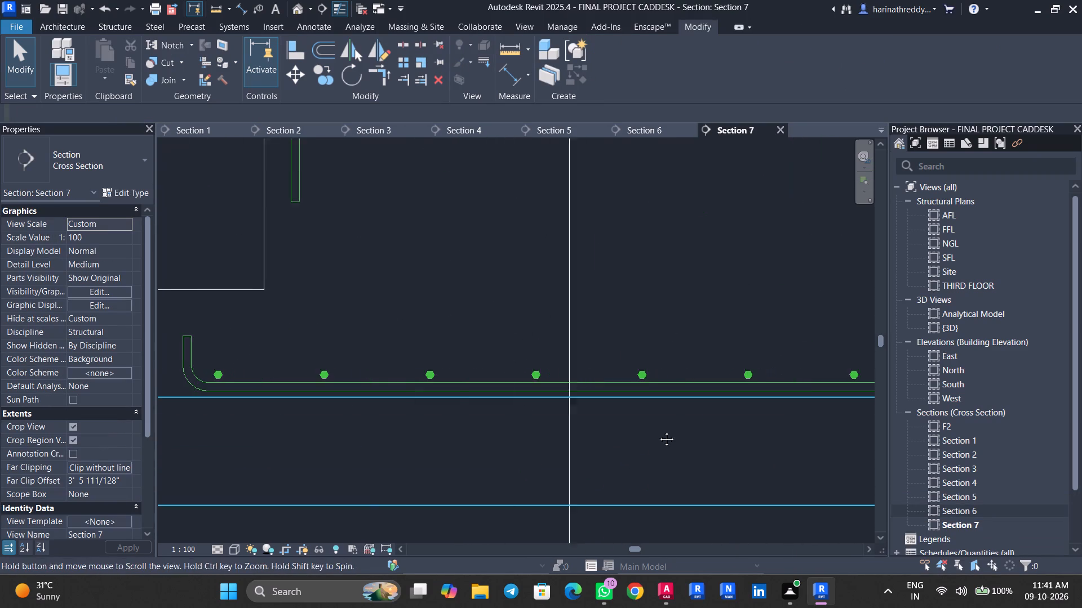
{"action": "middle_click_drag", "start_coordinate": [658, 431], "coordinate": [666, 432]}
{"action": "scroll", "coordinate": [505, 403], "scroll_direction": "up", "scroll_amount": 7}
{"action": "scroll", "coordinate": [505, 403], "scroll_direction": "down", "scroll_amount": 1}
{"action": "scroll", "coordinate": [505, 403], "scroll_direction": "up", "scroll_amount": 1}
{"action": "scroll", "coordinate": [505, 403], "scroll_direction": "down", "scroll_amount": 6}
{"action": "middle_click_drag", "start_coordinate": [563, 451], "coordinate": [698, 490]}
{"action": "scroll", "coordinate": [299, 428], "scroll_direction": "up", "scroll_amount": 5}
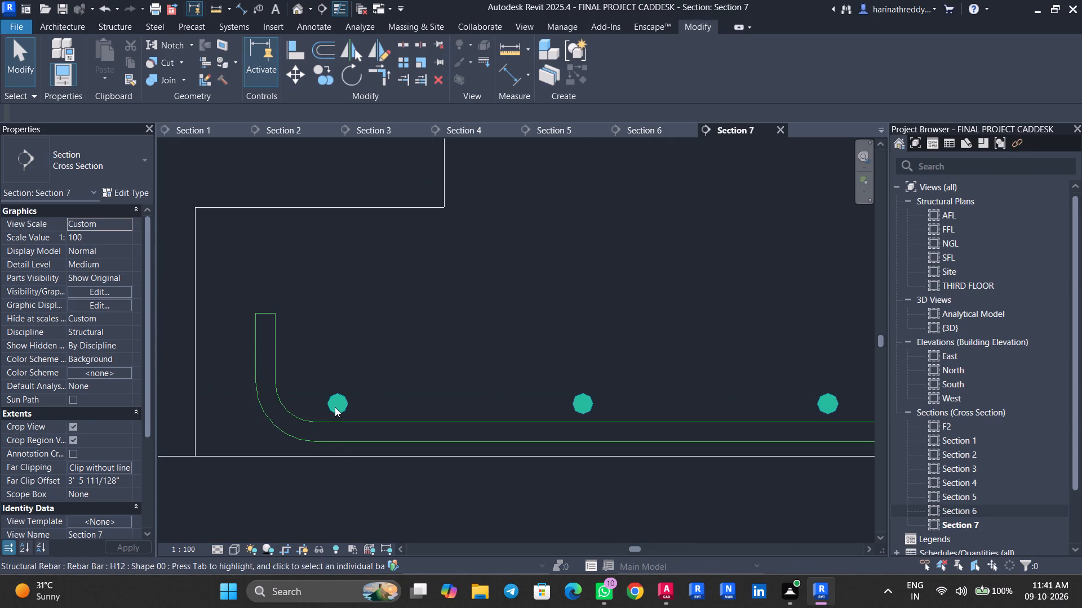
{"action": "left_click", "coordinate": [335, 406]}
{"action": "scroll", "coordinate": [335, 405], "scroll_direction": "up", "scroll_amount": 2}
{"action": "scroll", "coordinate": [335, 405], "scroll_direction": "down", "scroll_amount": 1}
{"action": "scroll", "coordinate": [335, 405], "scroll_direction": "up", "scroll_amount": 7}
{"action": "key", "text": "Down"}
{"action": "key", "text": "Down"}
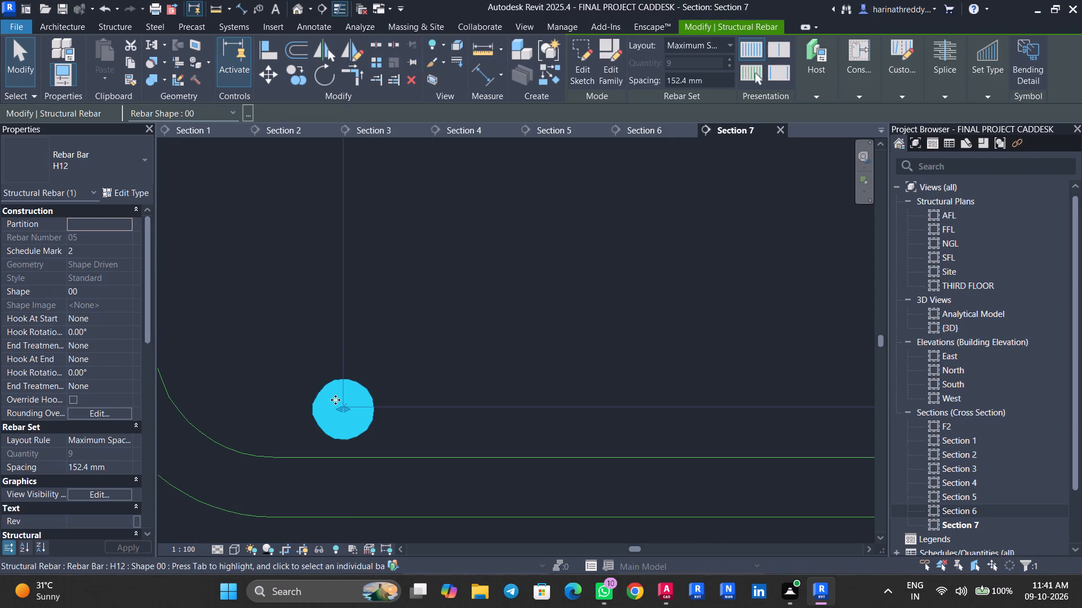
{"action": "key", "text": "Down"}
{"action": "key", "text": "Down"}
{"action": "key", "text": "Down"}
{"action": "key", "text": "Down"}
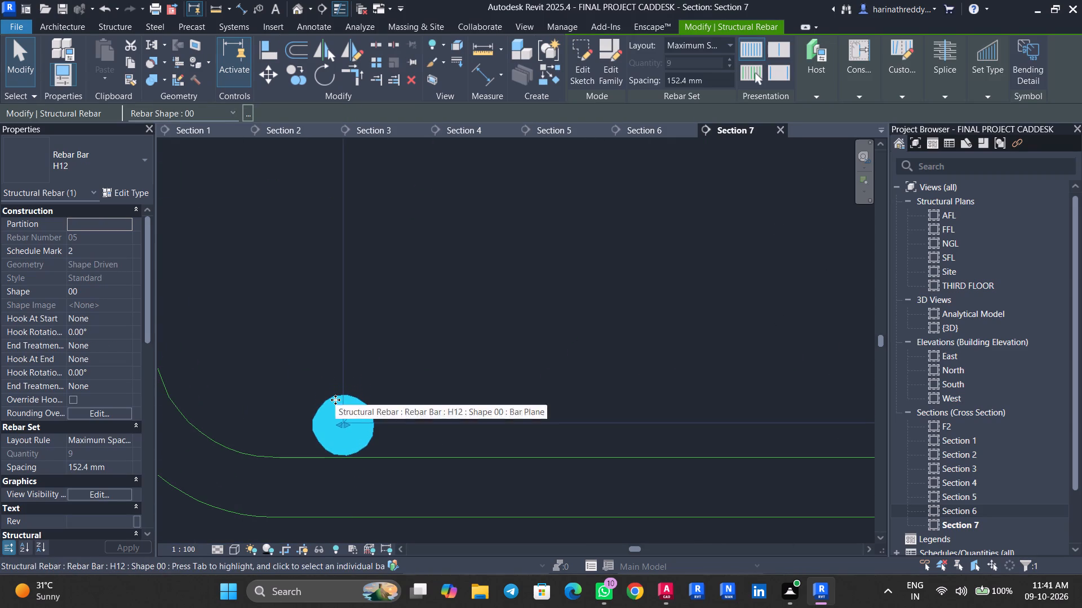
Extend the left end of the straight bottom bar set so its outermost bar sits against the bent bar's curve.
{"action": "scroll", "coordinate": [336, 417], "scroll_direction": "down", "scroll_amount": 3}
{"action": "middle_click_drag", "start_coordinate": [419, 354], "coordinate": [497, 369]}
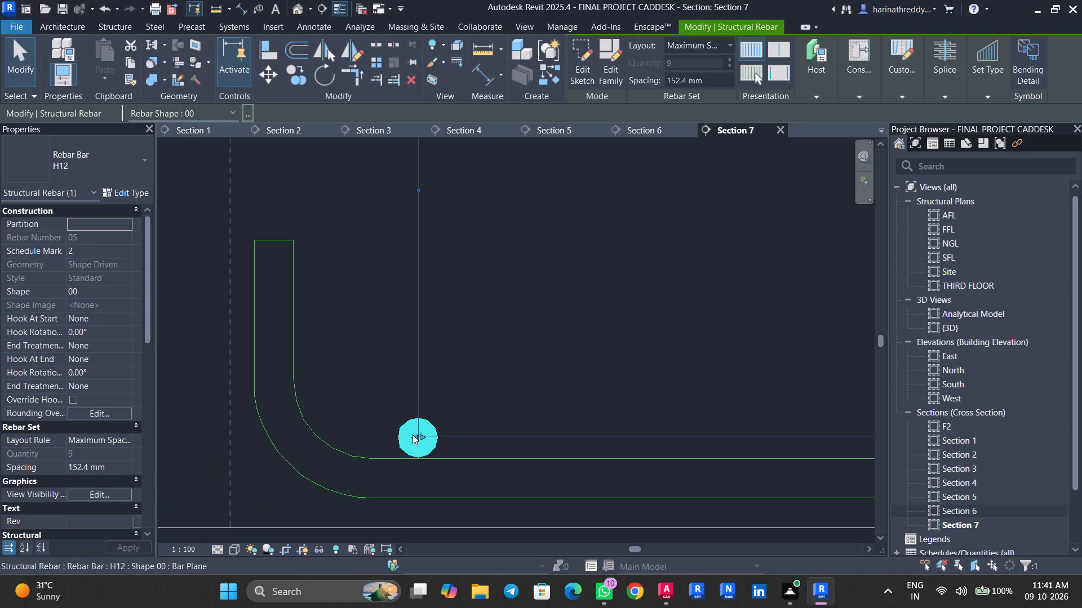
{"action": "left_click_drag", "start_coordinate": [413, 435], "coordinate": [348, 428]}
{"action": "scroll", "coordinate": [494, 375], "scroll_direction": "down", "scroll_amount": 5}
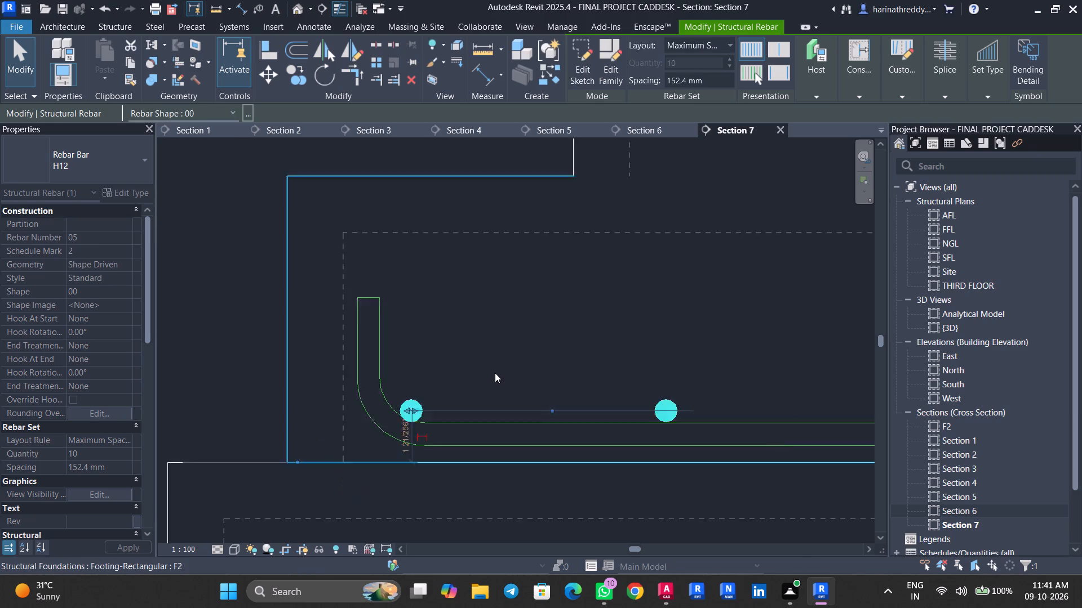
Extend the right end of the straight bottom bar set so its last bar sits at the start of the opposite bend.
{"action": "scroll", "coordinate": [495, 373], "scroll_direction": "down", "scroll_amount": 3}
{"action": "middle_click_drag", "start_coordinate": [717, 328], "coordinate": [445, 364]}
{"action": "middle_click_drag", "start_coordinate": [808, 365], "coordinate": [583, 371]}
{"action": "middle_click_drag", "start_coordinate": [754, 374], "coordinate": [499, 385]}
{"action": "middle_click_drag", "start_coordinate": [790, 365], "coordinate": [515, 378]}
{"action": "scroll", "coordinate": [795, 378], "scroll_direction": "up", "scroll_amount": 1}
{"action": "middle_click_drag", "start_coordinate": [793, 379], "coordinate": [611, 382]}
{"action": "scroll", "coordinate": [591, 466], "scroll_direction": "up", "scroll_amount": 13}
{"action": "middle_click_drag", "start_coordinate": [533, 481], "coordinate": [548, 431]}
{"action": "left_click_drag", "start_coordinate": [513, 410], "coordinate": [703, 396]}
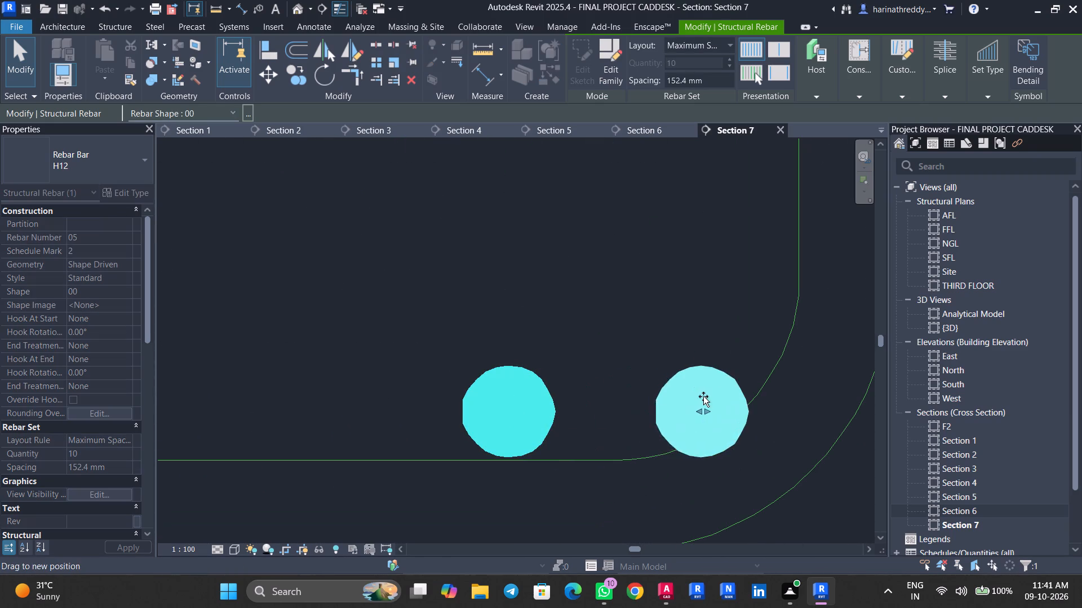
{"action": "left_click_drag", "start_coordinate": [703, 396], "coordinate": [645, 397]}
{"action": "key", "text": "Escape"}
{"action": "key", "text": "Escape"}
Make the shape 21 bottom bar set unobscured in the {3D} view through its view visibility states.
{"action": "left_click", "coordinate": [795, 438]}
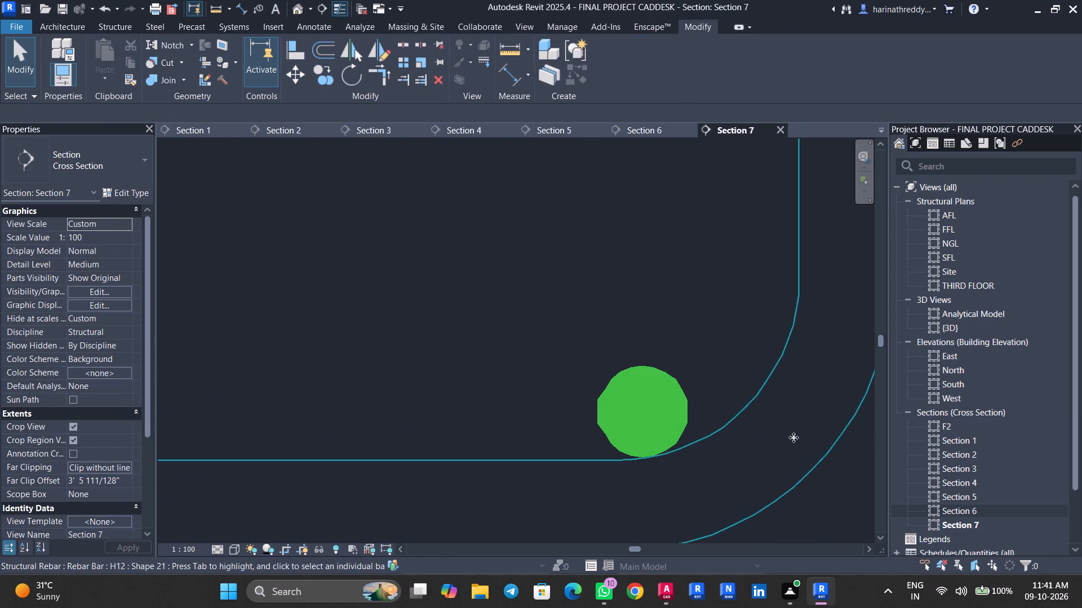
{"action": "left_click", "coordinate": [99, 490]}
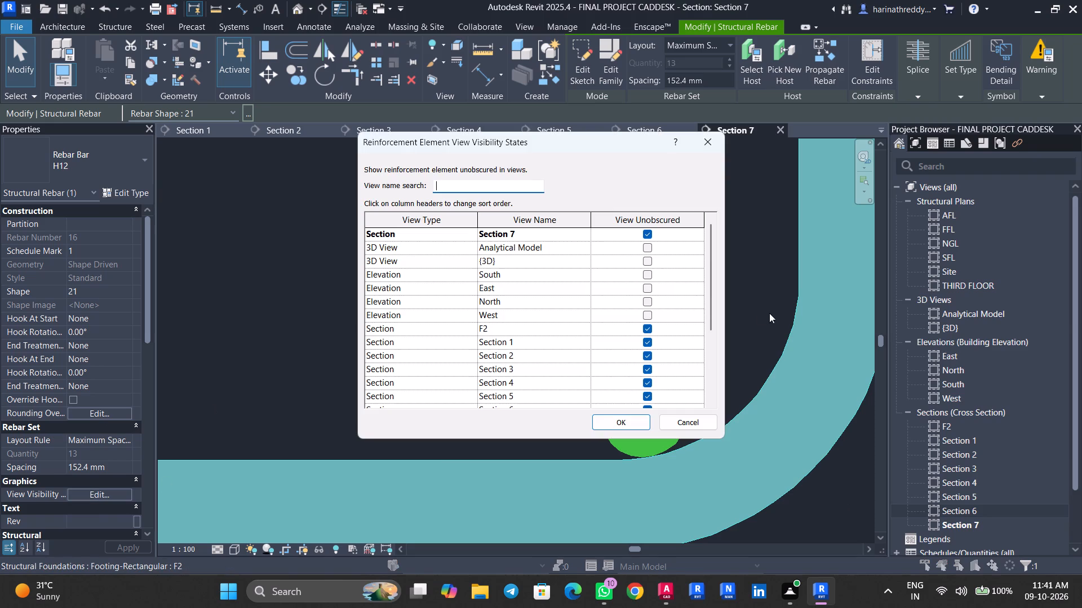
{"action": "left_click", "coordinate": [646, 261]}
{"action": "left_click", "coordinate": [617, 419]}
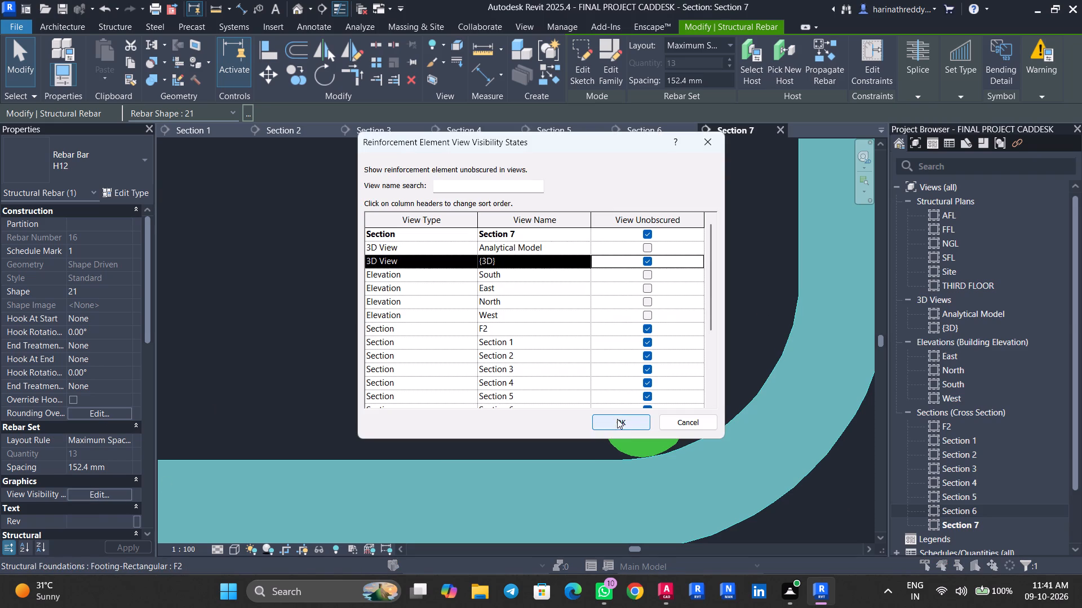
{"action": "key", "text": "Escape"}
{"action": "key", "text": "Escape"}
{"action": "key", "text": "Escape"}
{"action": "key", "text": "Escape"}
In the 3D view, move the bent bottom set's outermost east bar from beyond the footing edge to inside the F2 footing.
{"action": "left_click", "coordinate": [301, 9]}
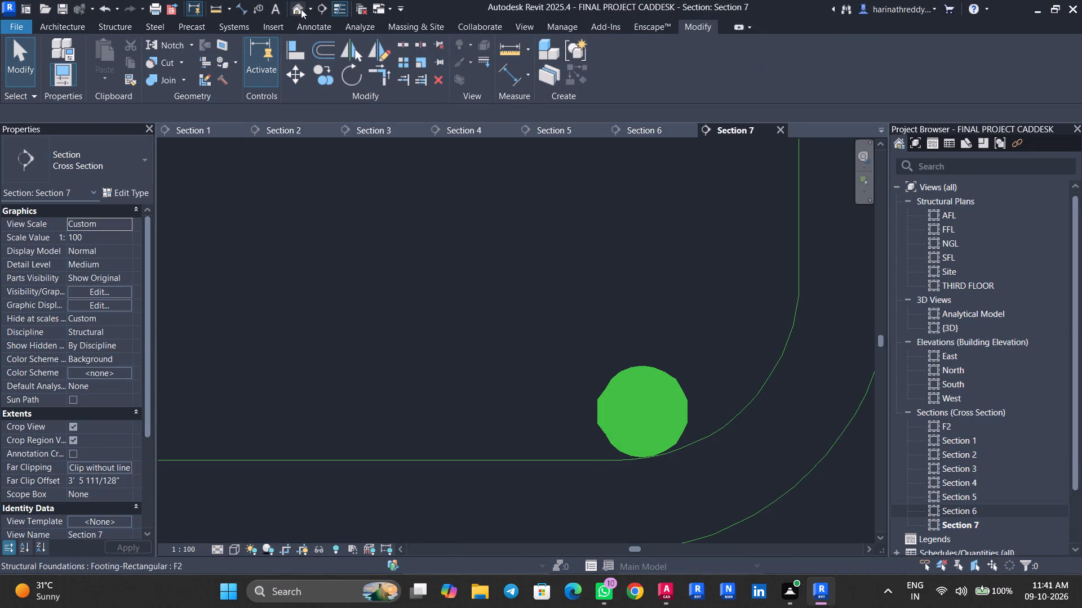
{"action": "scroll", "coordinate": [482, 416], "scroll_direction": "down", "scroll_amount": 5}
{"action": "scroll", "coordinate": [515, 433], "scroll_direction": "up", "scroll_amount": 1}
{"action": "scroll", "coordinate": [515, 433], "scroll_direction": "down", "scroll_amount": 3}
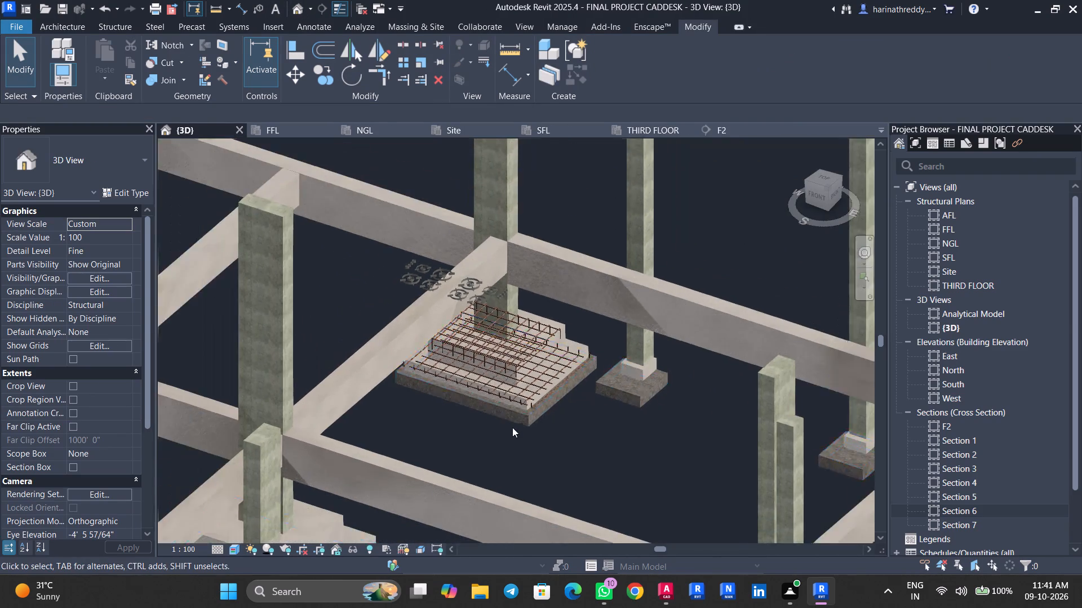
{"action": "scroll", "coordinate": [512, 427], "scroll_direction": "down", "scroll_amount": 5}
{"action": "middle_click_drag", "start_coordinate": [516, 449], "coordinate": [563, 420], "text": "shift"}
{"action": "scroll", "coordinate": [376, 360], "scroll_direction": "up", "scroll_amount": 12}
{"action": "middle_click_drag", "start_coordinate": [466, 410], "coordinate": [723, 303]}
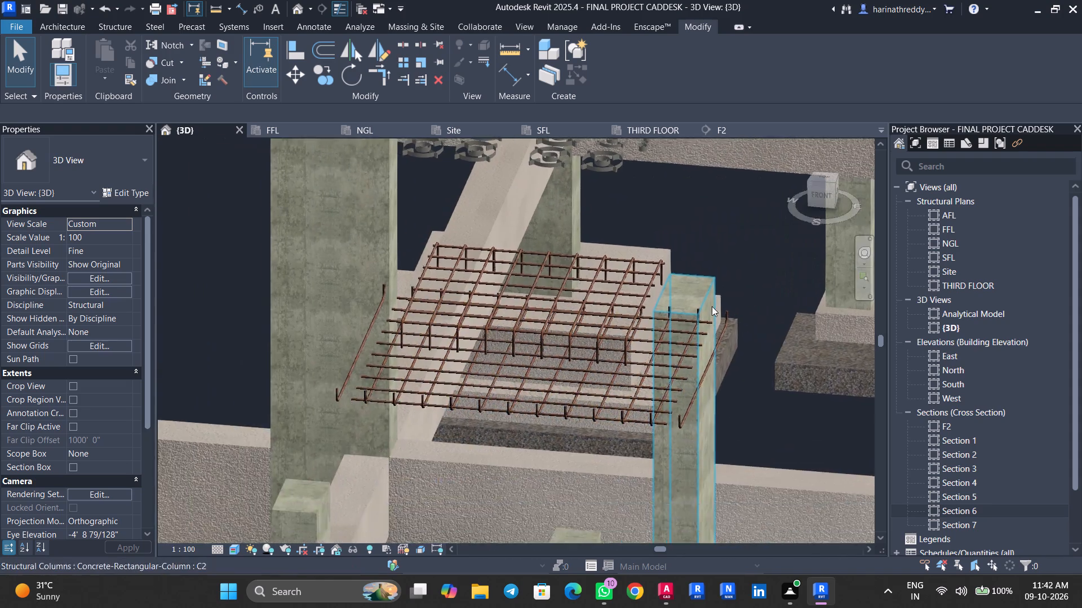
{"action": "scroll", "coordinate": [588, 341], "scroll_direction": "up", "scroll_amount": 6}
{"action": "scroll", "coordinate": [543, 388], "scroll_direction": "down", "scroll_amount": 1}
{"action": "scroll", "coordinate": [543, 388], "scroll_direction": "up", "scroll_amount": 1}
{"action": "scroll", "coordinate": [542, 386], "scroll_direction": "down", "scroll_amount": 9}
{"action": "middle_click_drag", "start_coordinate": [540, 388], "coordinate": [516, 431], "text": "shift"}
{"action": "scroll", "coordinate": [695, 346], "scroll_direction": "down", "scroll_amount": 2}
{"action": "middle_click_drag", "start_coordinate": [707, 352], "coordinate": [459, 361]}
{"action": "scroll", "coordinate": [635, 342], "scroll_direction": "up", "scroll_amount": 7}
{"action": "middle_click_drag", "start_coordinate": [595, 315], "coordinate": [696, 471]}
{"action": "scroll", "coordinate": [628, 374], "scroll_direction": "up", "scroll_amount": 6}
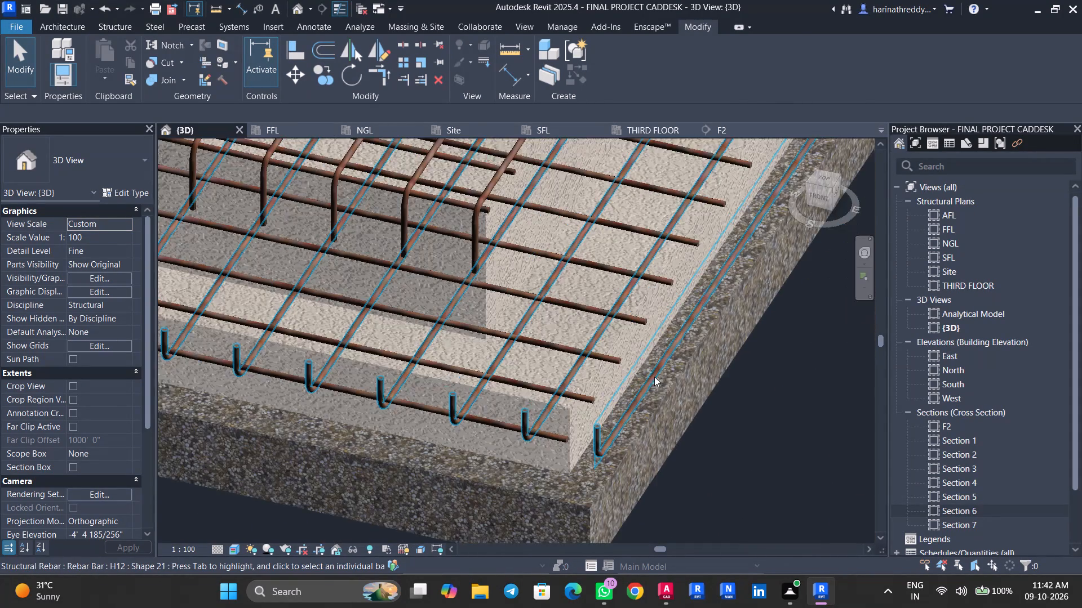
{"action": "left_click", "coordinate": [654, 377]}
{"action": "scroll", "coordinate": [654, 377], "scroll_direction": "down", "scroll_amount": 5}
{"action": "scroll", "coordinate": [689, 305], "scroll_direction": "up", "scroll_amount": 7}
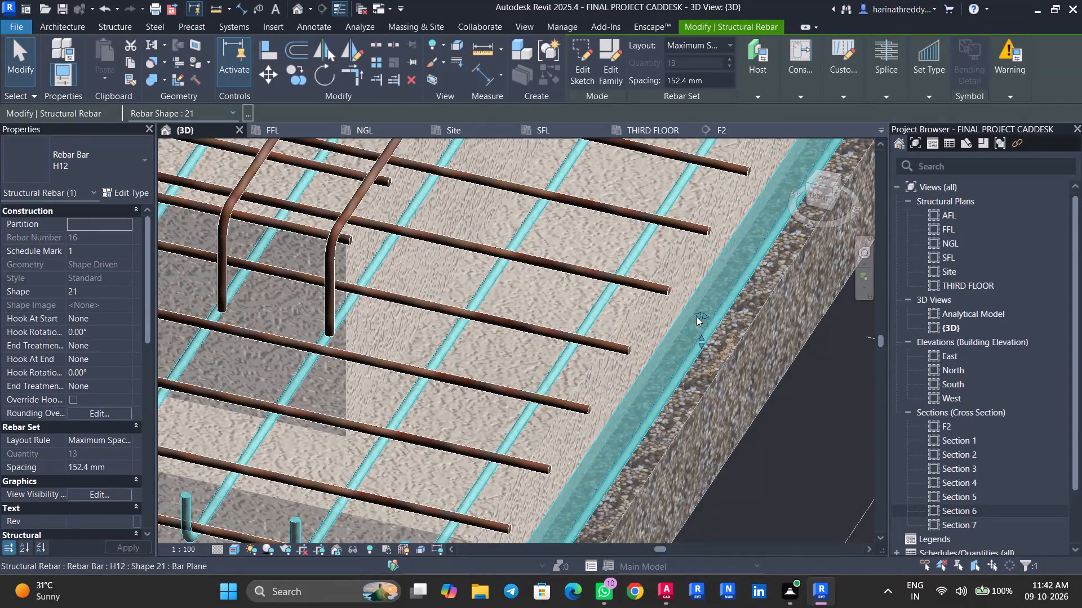
{"action": "left_click_drag", "start_coordinate": [697, 315], "coordinate": [630, 285]}
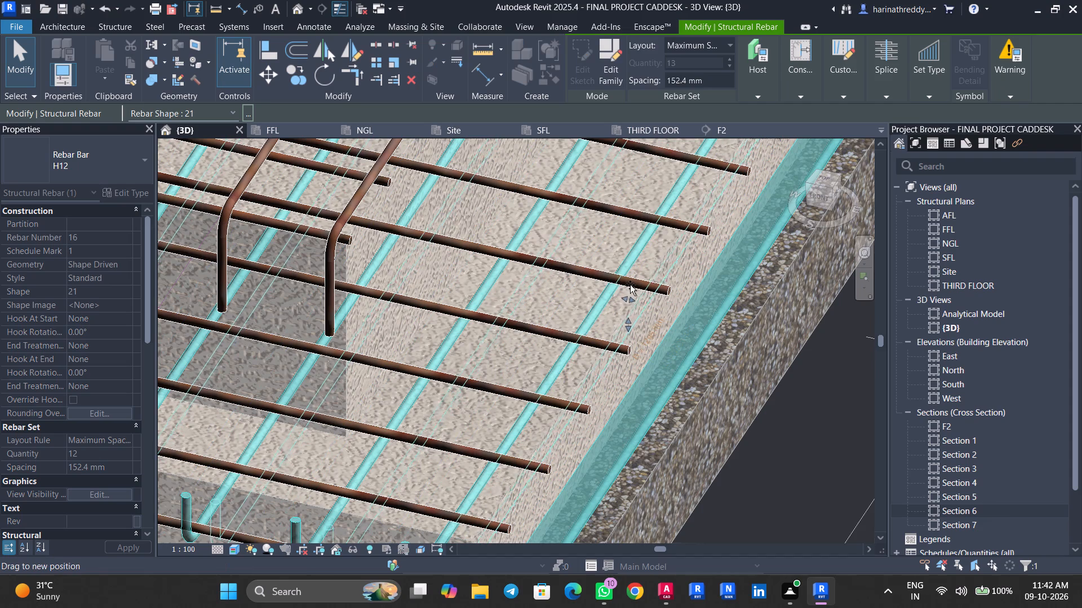
{"action": "left_click_drag", "start_coordinate": [630, 285], "coordinate": [629, 285]}
{"action": "key", "text": "Escape"}
{"action": "key", "text": "Escape"}
Pull the bent bottom set's west extent inward so its outermost bar lies inside the F2 footing's lower tier.
{"action": "scroll", "coordinate": [695, 397], "scroll_direction": "down", "scroll_amount": 13}
{"action": "middle_click_drag", "start_coordinate": [710, 433], "coordinate": [721, 437], "text": "shift"}
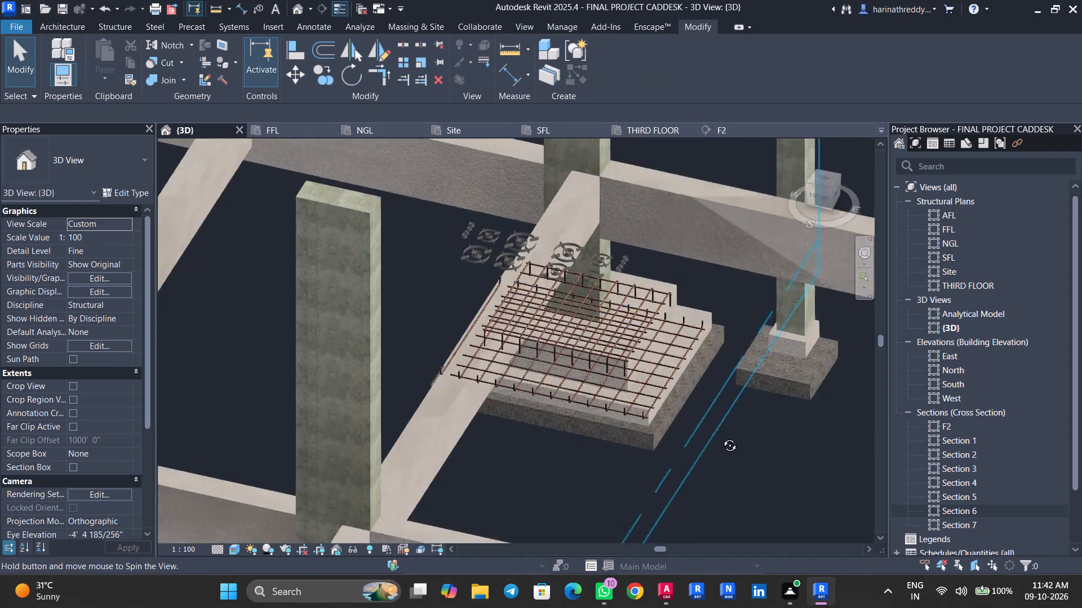
{"action": "middle_click_drag", "start_coordinate": [721, 437], "coordinate": [772, 431], "text": "shift"}
{"action": "middle_click_drag", "start_coordinate": [656, 417], "coordinate": [933, 491]}
{"action": "scroll", "coordinate": [459, 455], "scroll_direction": "down", "scroll_amount": 4}
{"action": "scroll", "coordinate": [462, 455], "scroll_direction": "up", "scroll_amount": 1}
{"action": "middle_click_drag", "start_coordinate": [460, 457], "coordinate": [709, 525]}
{"action": "scroll", "coordinate": [332, 390], "scroll_direction": "up", "scroll_amount": 9}
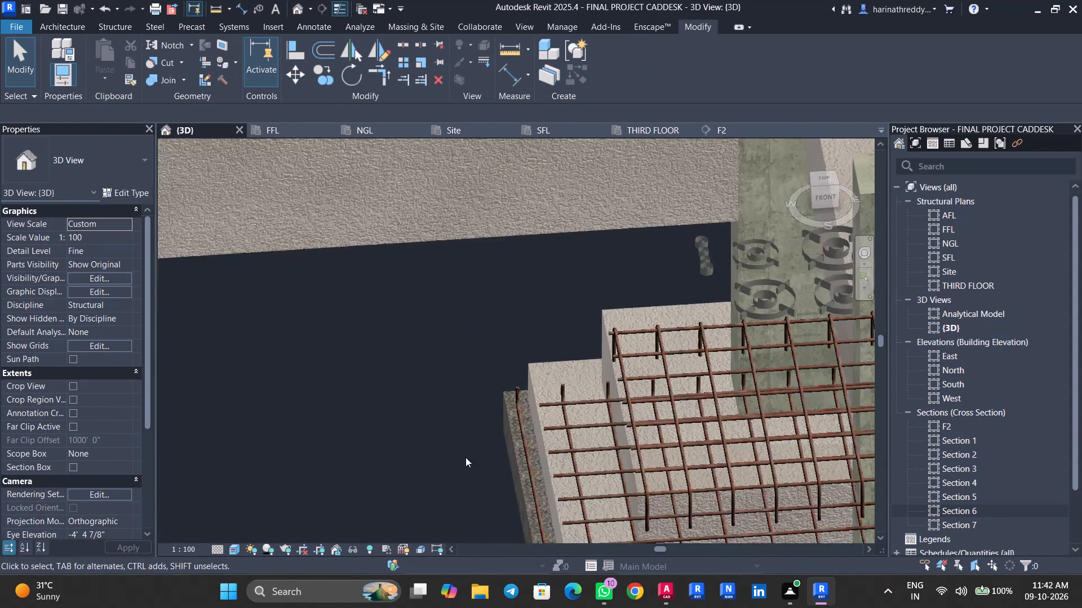
{"action": "middle_click_drag", "start_coordinate": [481, 463], "coordinate": [301, 374]}
{"action": "scroll", "coordinate": [321, 382], "scroll_direction": "up", "scroll_amount": 6}
{"action": "left_click", "coordinate": [346, 412]}
{"action": "left_click_drag", "start_coordinate": [353, 448], "coordinate": [374, 446]}
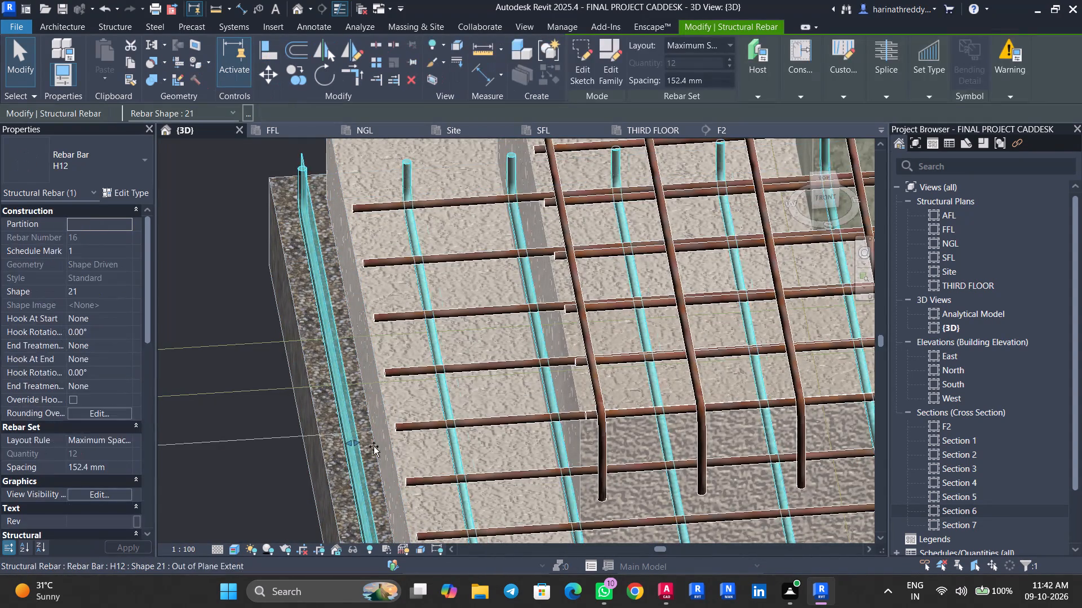
{"action": "left_click_drag", "start_coordinate": [374, 446], "coordinate": [419, 440]}
{"action": "key", "text": "Escape"}
{"action": "key", "text": "Escape"}
Fine-tune the outermost east bar of the bent bottom set, shifting it slightly outward near the straight bars' ends.
{"action": "scroll", "coordinate": [336, 422], "scroll_direction": "down", "scroll_amount": 3}
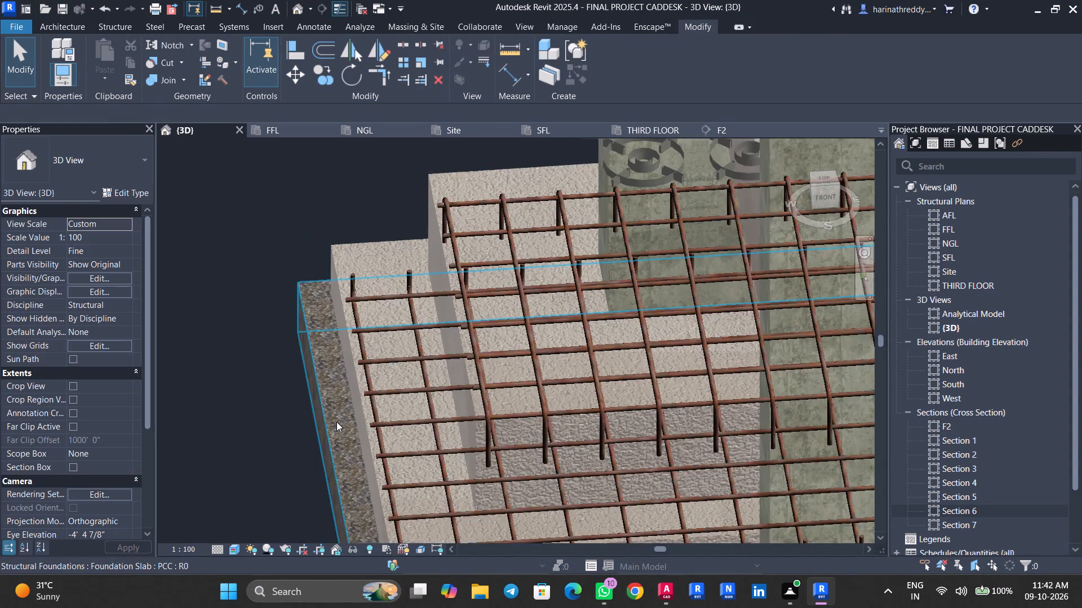
{"action": "scroll", "coordinate": [336, 422], "scroll_direction": "down", "scroll_amount": 3}
{"action": "scroll", "coordinate": [336, 422], "scroll_direction": "up", "scroll_amount": 1}
{"action": "scroll", "coordinate": [386, 432], "scroll_direction": "down", "scroll_amount": 3}
{"action": "scroll", "coordinate": [386, 433], "scroll_direction": "up", "scroll_amount": 1}
{"action": "scroll", "coordinate": [386, 433], "scroll_direction": "down", "scroll_amount": 3}
{"action": "scroll", "coordinate": [589, 439], "scroll_direction": "down", "scroll_amount": 1}
{"action": "scroll", "coordinate": [591, 438], "scroll_direction": "up", "scroll_amount": 1}
{"action": "scroll", "coordinate": [593, 437], "scroll_direction": "down", "scroll_amount": 1}
{"action": "scroll", "coordinate": [593, 437], "scroll_direction": "up", "scroll_amount": 5}
{"action": "scroll", "coordinate": [679, 437], "scroll_direction": "up", "scroll_amount": 3}
{"action": "left_click", "coordinate": [618, 404]}
{"action": "scroll", "coordinate": [614, 360], "scroll_direction": "up", "scroll_amount": 2}
{"action": "scroll", "coordinate": [614, 360], "scroll_direction": "down", "scroll_amount": 1}
{"action": "scroll", "coordinate": [614, 360], "scroll_direction": "up", "scroll_amount": 6}
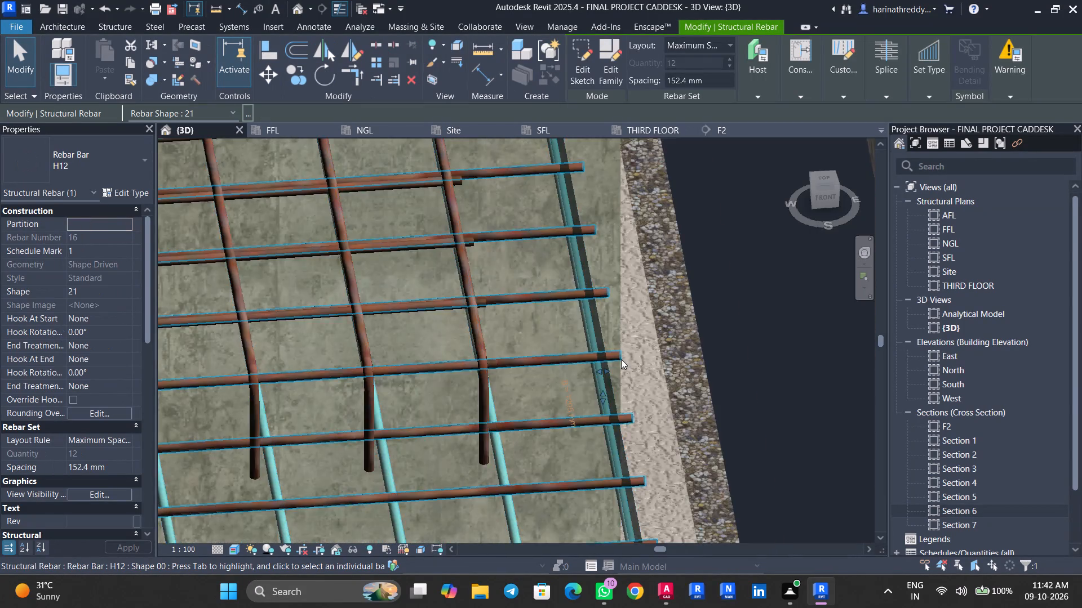
{"action": "middle_click_drag", "start_coordinate": [666, 418], "coordinate": [644, 417], "text": "shift"}
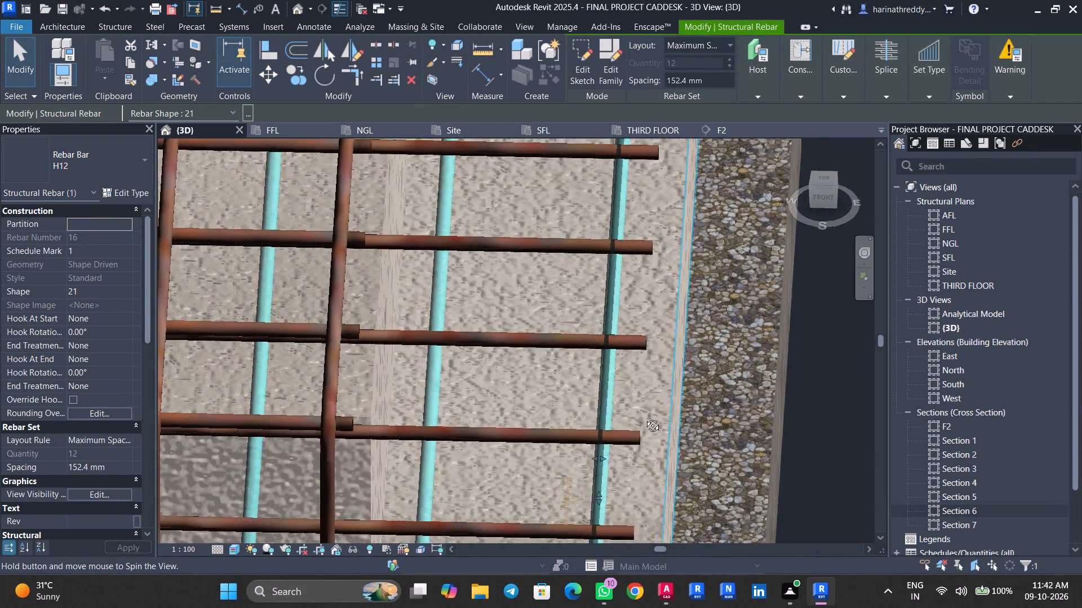
{"action": "middle_click_drag", "start_coordinate": [644, 417], "coordinate": [632, 424], "text": "shift"}
{"action": "scroll", "coordinate": [641, 423], "scroll_direction": "down", "scroll_amount": 7}
{"action": "middle_click_drag", "start_coordinate": [656, 435], "coordinate": [681, 323]}
{"action": "scroll", "coordinate": [675, 416], "scroll_direction": "up", "scroll_amount": 3}
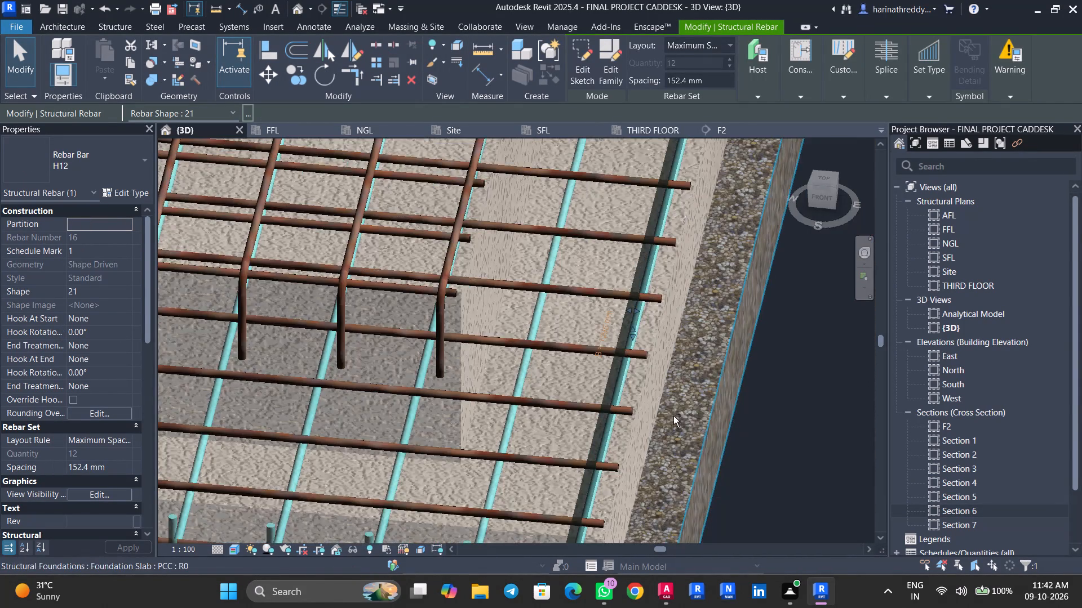
{"action": "middle_click_drag", "start_coordinate": [675, 418], "coordinate": [695, 528], "text": "shift"}
{"action": "scroll", "coordinate": [643, 285], "scroll_direction": "up", "scroll_amount": 3}
{"action": "left_click_drag", "start_coordinate": [643, 248], "coordinate": [648, 250]}
{"action": "key", "text": "Escape"}
{"action": "key", "text": "Escape"}
Save the project.
{"action": "scroll", "coordinate": [723, 339], "scroll_direction": "down", "scroll_amount": 12}
{"action": "key", "text": "ctrl+s"}
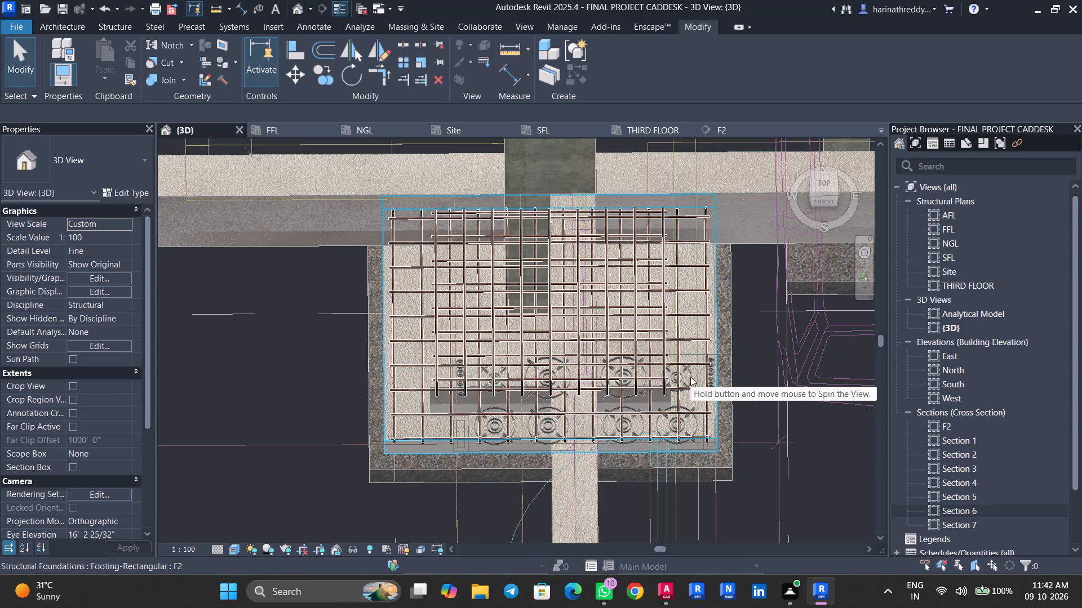
Pull the bent bottom H12 set's outermost north bar inside the easternmost footing near grid C.
{"action": "scroll", "coordinate": [760, 362], "scroll_direction": "down", "scroll_amount": 11}
{"action": "middle_click_drag", "start_coordinate": [784, 410], "coordinate": [485, 242]}
{"action": "middle_click_drag", "start_coordinate": [606, 357], "coordinate": [537, 182]}
{"action": "scroll", "coordinate": [614, 211], "scroll_direction": "up", "scroll_amount": 9}
{"action": "scroll", "coordinate": [596, 225], "scroll_direction": "down", "scroll_amount": 2}
{"action": "scroll", "coordinate": [596, 225], "scroll_direction": "up", "scroll_amount": 8}
{"action": "middle_click_drag", "start_coordinate": [562, 261], "coordinate": [501, 488]}
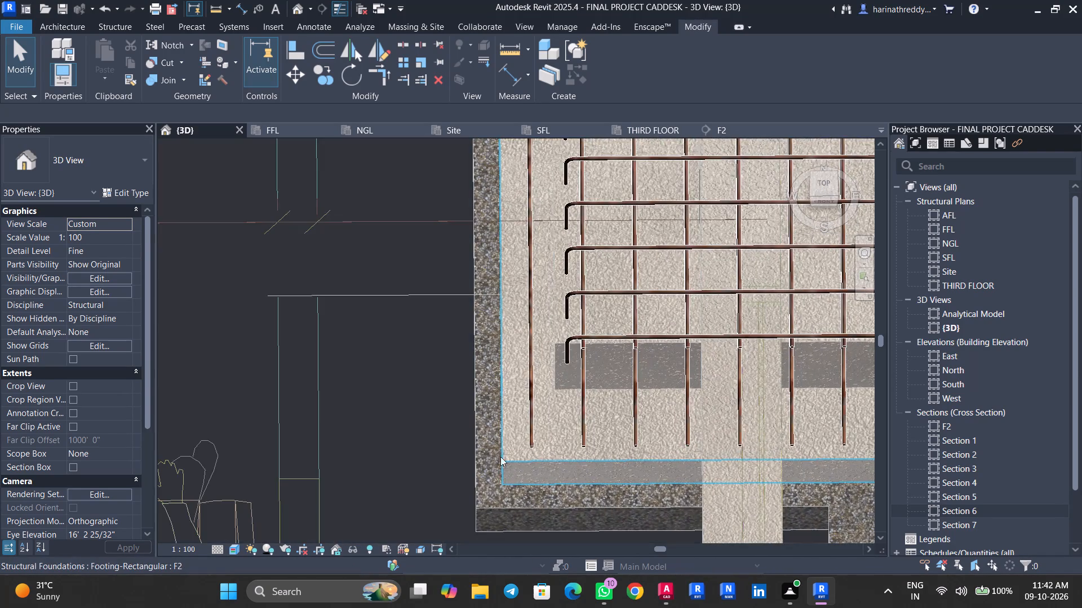
{"action": "scroll", "coordinate": [489, 381], "scroll_direction": "down", "scroll_amount": 17}
{"action": "middle_click_drag", "start_coordinate": [463, 452], "coordinate": [525, 294]}
{"action": "scroll", "coordinate": [560, 406], "scroll_direction": "up", "scroll_amount": 5}
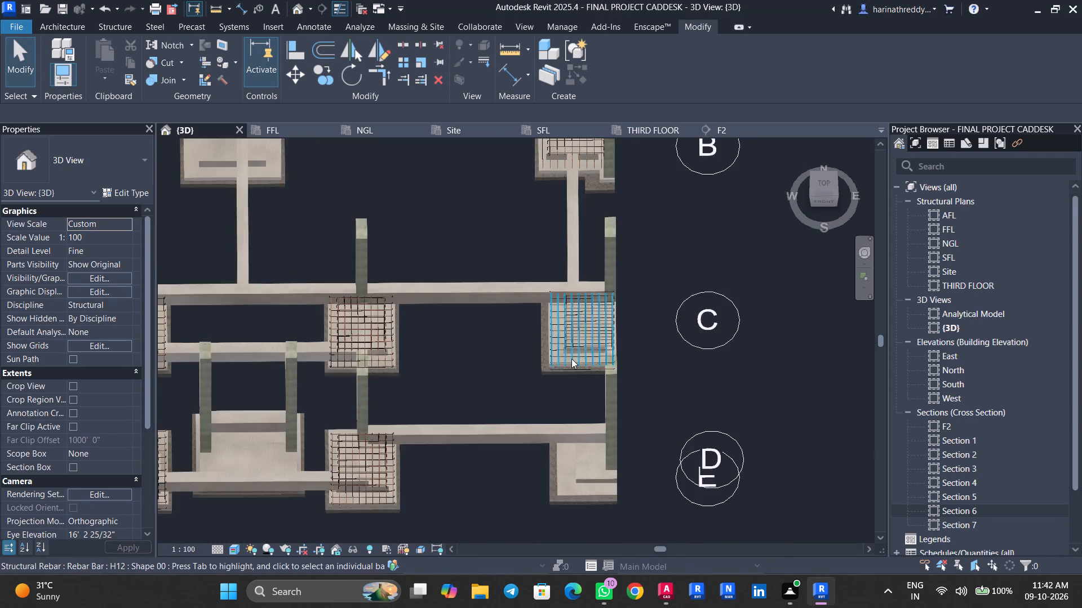
{"action": "scroll", "coordinate": [571, 359], "scroll_direction": "up", "scroll_amount": 7}
{"action": "scroll", "coordinate": [517, 383], "scroll_direction": "up", "scroll_amount": 8}
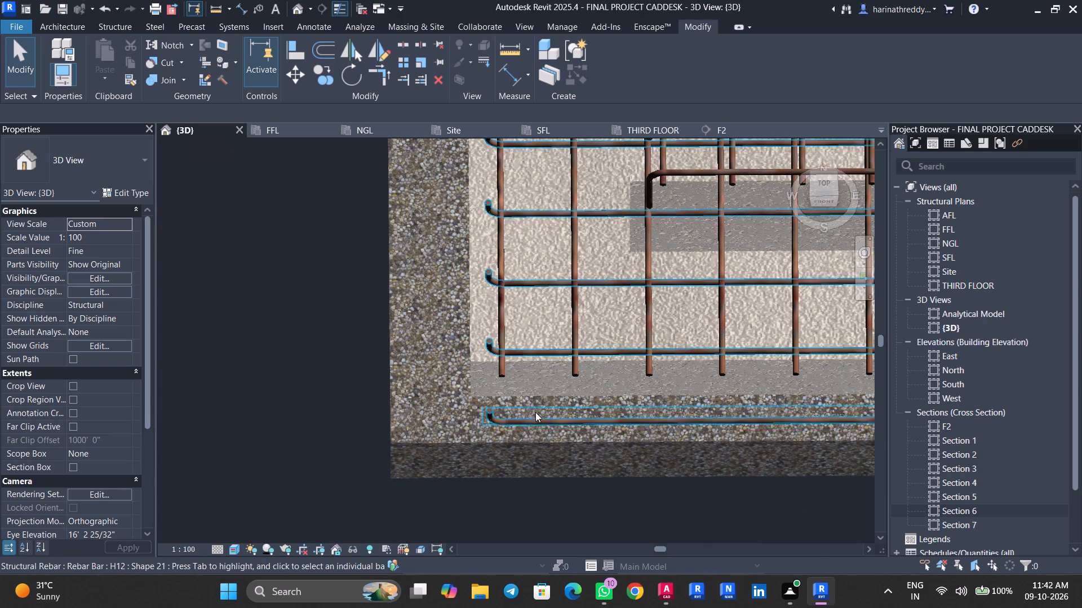
{"action": "left_click", "coordinate": [543, 415]}
{"action": "middle_click_drag", "start_coordinate": [746, 413], "coordinate": [511, 490]}
{"action": "key", "text": "Escape"}
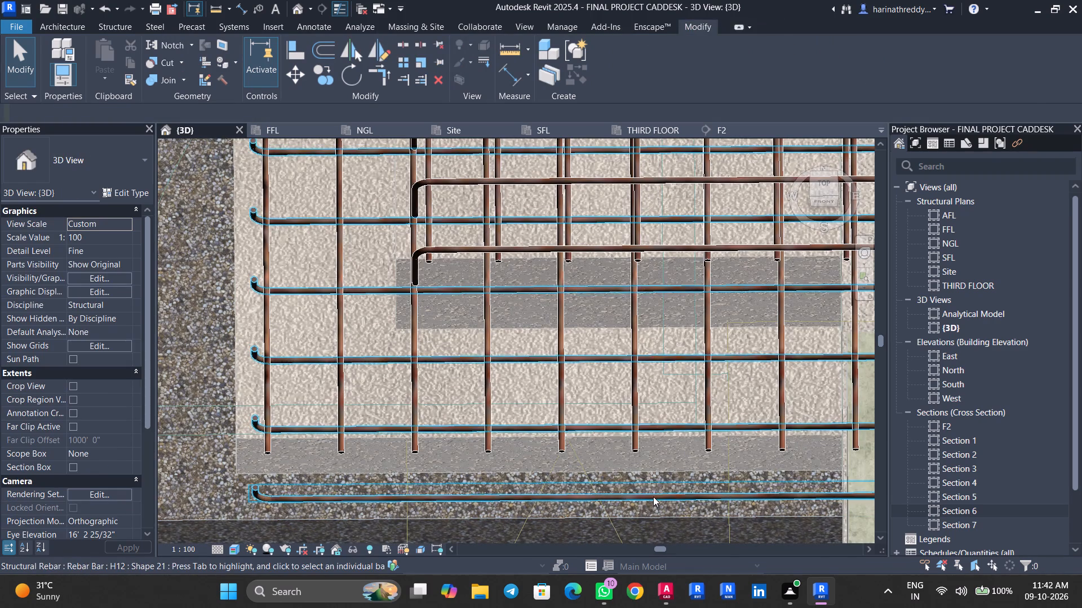
{"action": "left_click", "coordinate": [653, 497]}
{"action": "middle_click_drag", "start_coordinate": [673, 485], "coordinate": [892, 459], "text": "shift"}
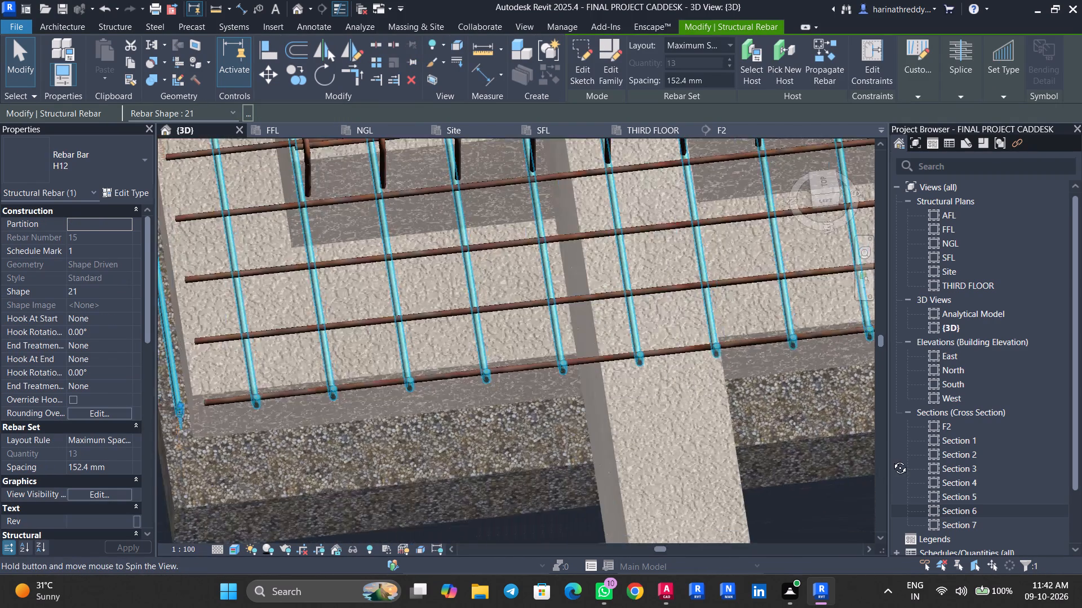
{"action": "middle_click_drag", "start_coordinate": [892, 459], "coordinate": [892, 459], "text": "shift"}
{"action": "middle_click_drag", "start_coordinate": [616, 482], "coordinate": [648, 545]}
{"action": "scroll", "coordinate": [506, 405], "scroll_direction": "down", "scroll_amount": 4}
{"action": "middle_click_drag", "start_coordinate": [505, 404], "coordinate": [561, 508]}
{"action": "scroll", "coordinate": [324, 416], "scroll_direction": "up", "scroll_amount": 2}
{"action": "scroll", "coordinate": [324, 416], "scroll_direction": "down", "scroll_amount": 1}
{"action": "scroll", "coordinate": [324, 416], "scroll_direction": "up", "scroll_amount": 2}
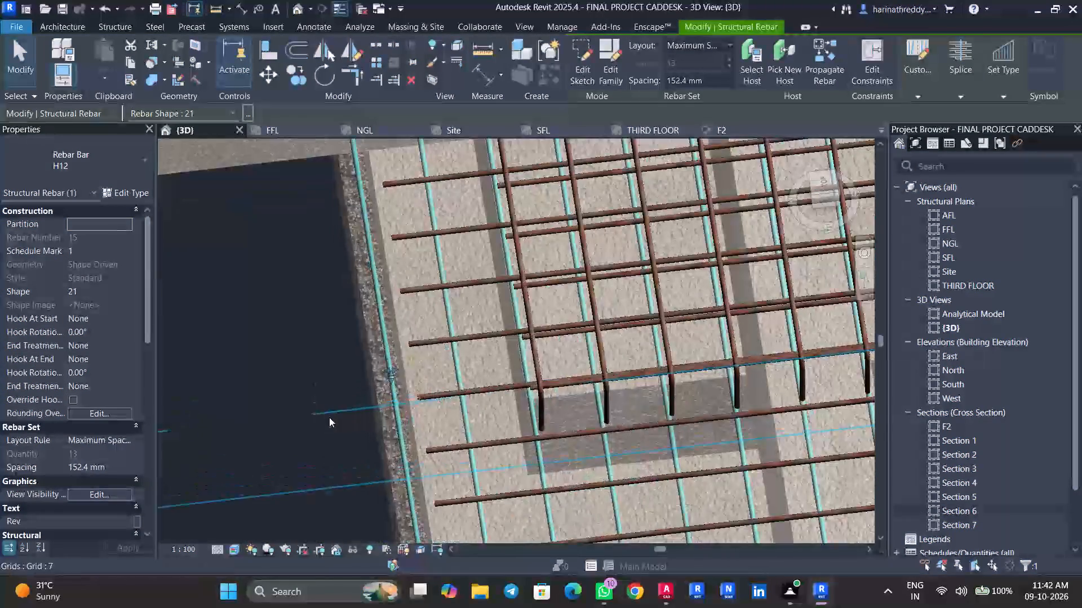
{"action": "left_click_drag", "start_coordinate": [395, 366], "coordinate": [428, 367]}
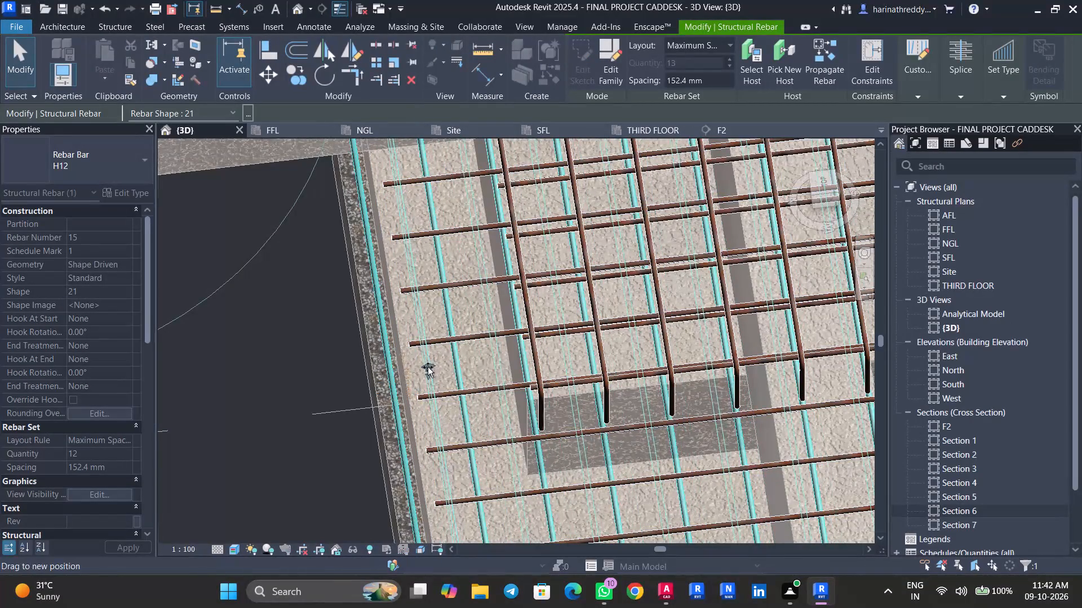
{"action": "left_click_drag", "start_coordinate": [428, 367], "coordinate": [425, 367]}
{"action": "key", "text": "Escape"}
Pull the same bent bottom set's outermost south bar inward from beyond the footing's edge.
{"action": "middle_click_drag", "start_coordinate": [577, 373], "coordinate": [290, 422]}
{"action": "middle_click_drag", "start_coordinate": [712, 378], "coordinate": [476, 395]}
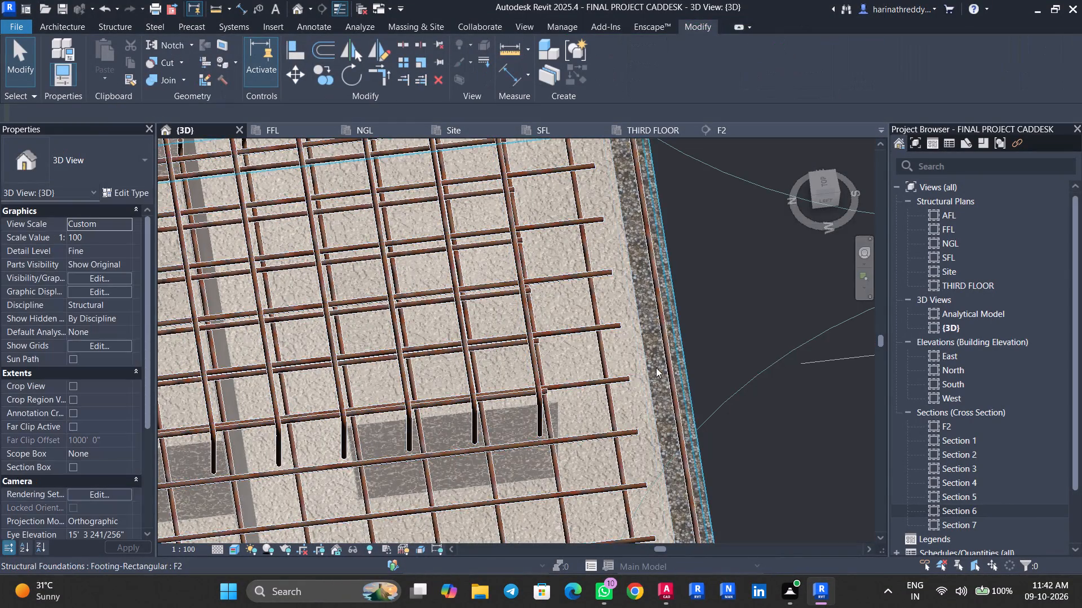
{"action": "left_click", "coordinate": [664, 368]}
{"action": "left_click_drag", "start_coordinate": [665, 347], "coordinate": [613, 353]}
{"action": "key", "text": "Escape"}
{"action": "key", "text": "Escape"}
{"action": "key", "text": "Escape"}
Open Section 6 and examine the straight H12 bottom bars of the stepped footing.
{"action": "double_click", "coordinate": [974, 508]}
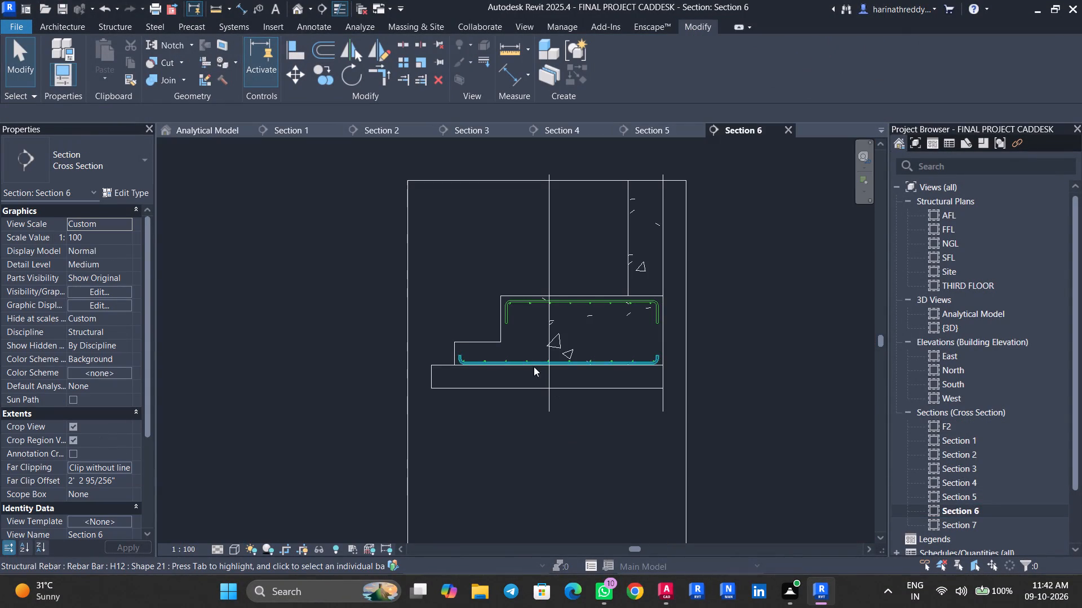
{"action": "left_click", "coordinate": [526, 363]}
{"action": "left_click", "coordinate": [105, 491]}
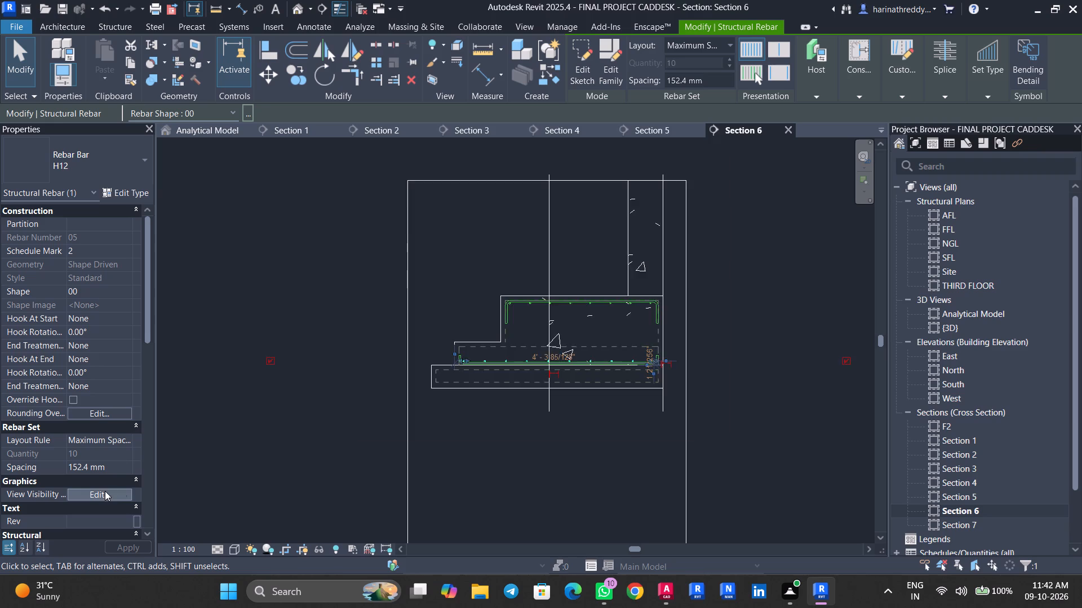
{"action": "key", "text": "Escape"}
{"action": "key", "text": "Escape"}
{"action": "key", "text": "Escape"}
{"action": "key", "text": "Escape"}
{"action": "key", "text": "Escape"}
{"action": "key", "text": "Escape"}
{"action": "key", "text": "Escape"}
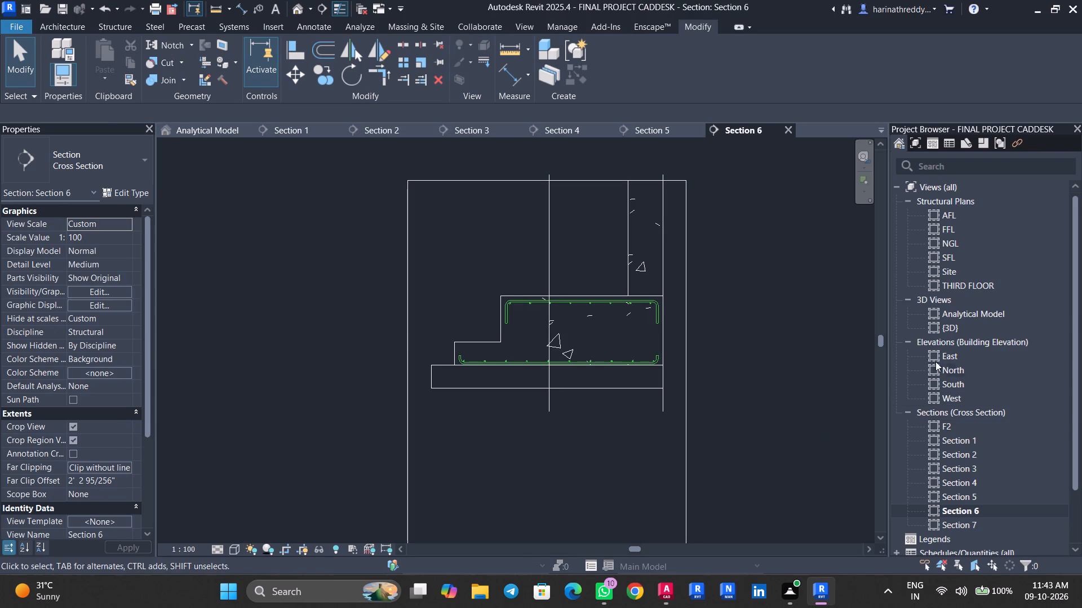
{"action": "key", "text": "Escape"}
{"action": "key", "text": "Escape"}
{"action": "key", "text": "Escape"}
{"action": "key", "text": "Escape"}
{"action": "key", "text": "Escape"}
{"action": "key", "text": "Escape"}
In the AFL structural plan, draw an east-west section looking north through the stepped footing at grids B and 7.
{"action": "double_click", "coordinate": [949, 229]}
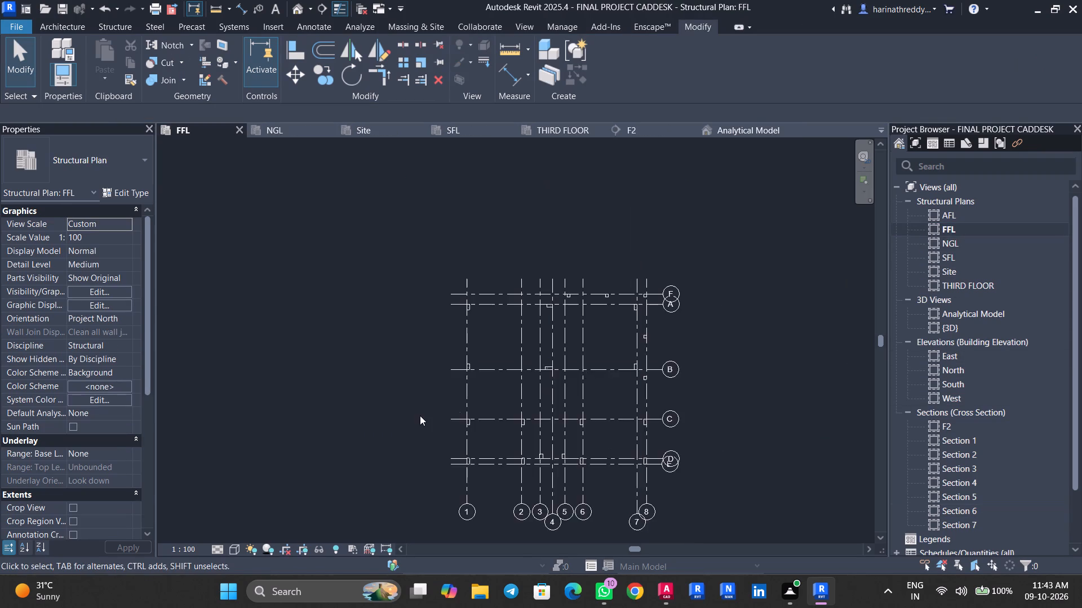
{"action": "scroll", "coordinate": [420, 415], "scroll_direction": "down", "scroll_amount": 2}
{"action": "double_click", "coordinate": [963, 217]}
{"action": "middle_click_drag", "start_coordinate": [641, 329], "coordinate": [664, 538]}
{"action": "scroll", "coordinate": [743, 372], "scroll_direction": "up", "scroll_amount": 3}
{"action": "scroll", "coordinate": [678, 360], "scroll_direction": "up", "scroll_amount": 5}
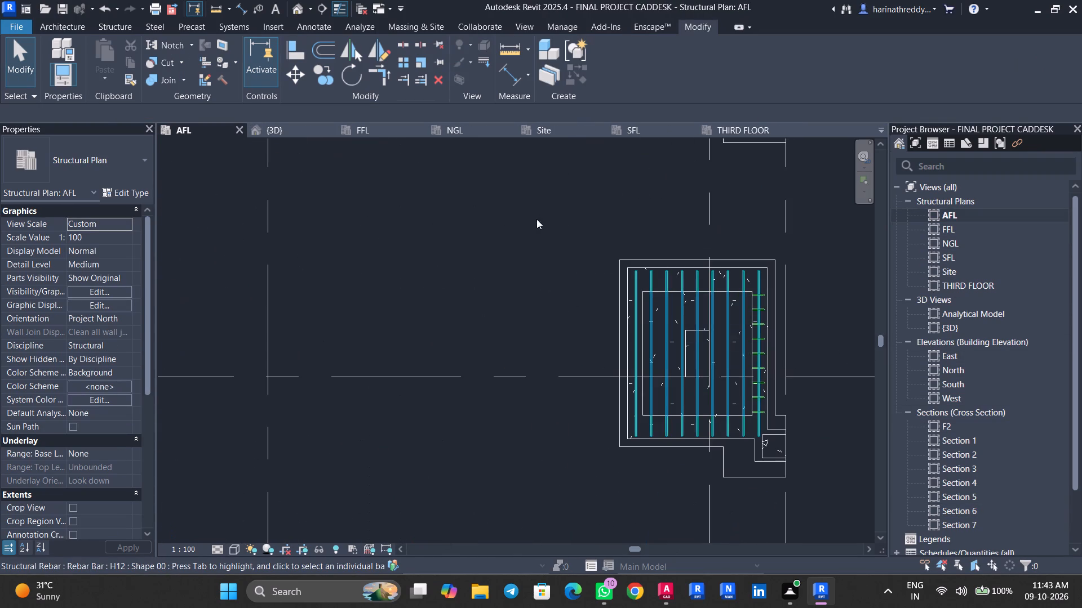
{"action": "left_click", "coordinate": [322, 12]}
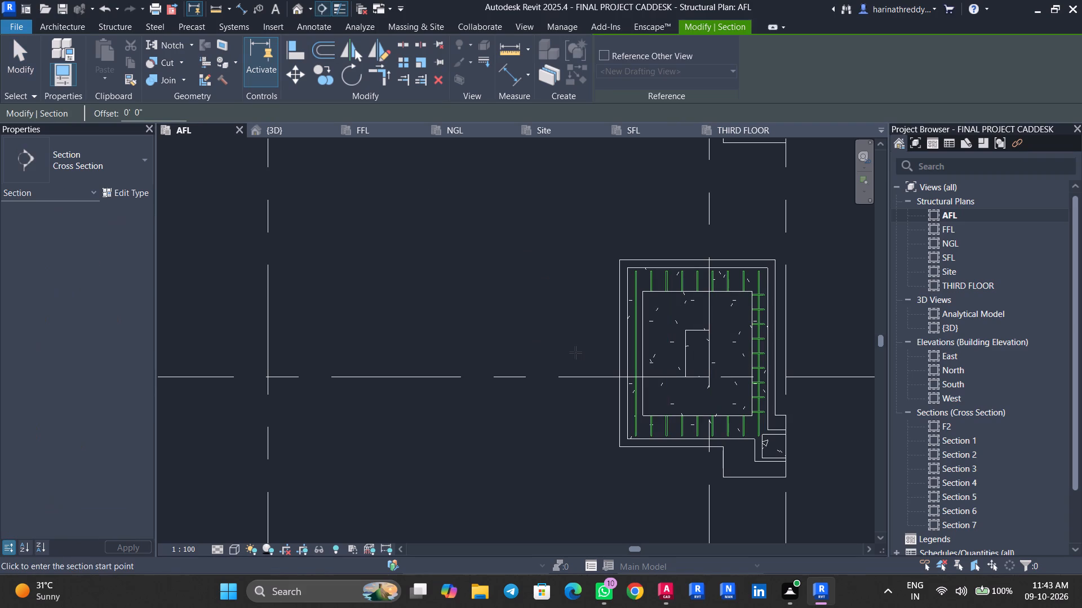
{"action": "left_click", "coordinate": [575, 352]}
{"action": "left_click", "coordinate": [833, 348]}
{"action": "key", "text": "Escape"}
{"action": "key", "text": "Escape"}
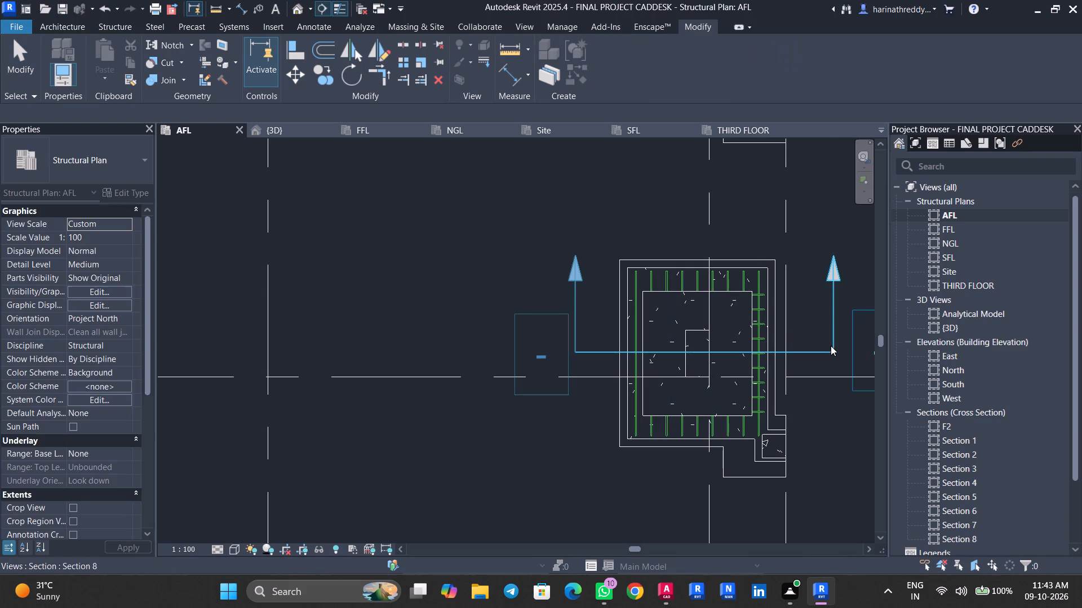
Shorten the new section's view depth to about 2' 2", ending within the footing, and open its view.
{"action": "left_click", "coordinate": [829, 342]}
{"action": "middle_click_drag", "start_coordinate": [733, 261], "coordinate": [750, 463]}
{"action": "left_click_drag", "start_coordinate": [722, 299], "coordinate": [729, 349]}
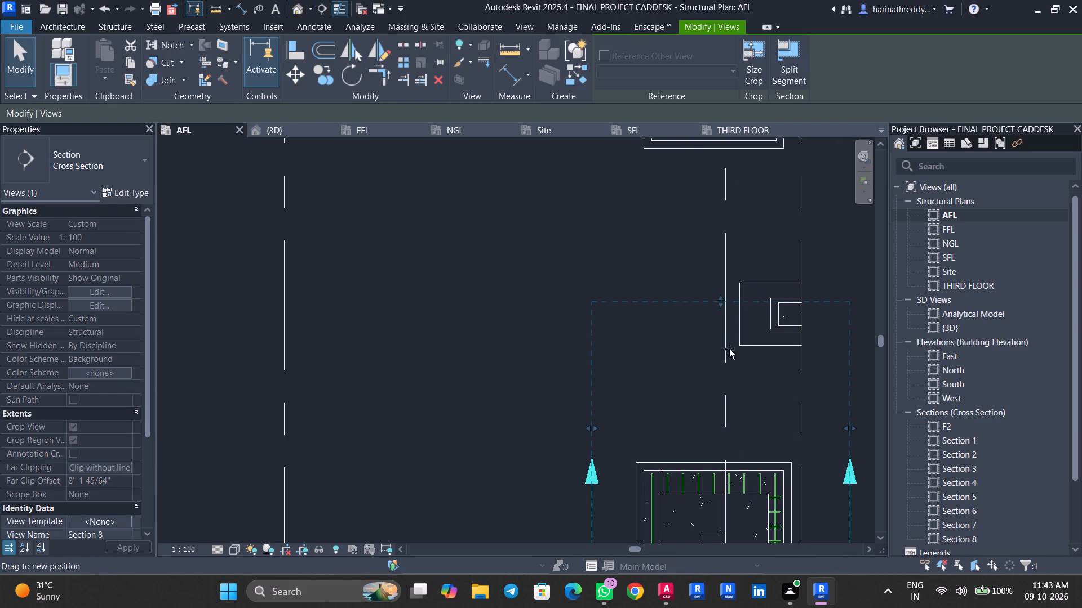
{"action": "left_click_drag", "start_coordinate": [729, 349], "coordinate": [738, 484]}
{"action": "right_click", "coordinate": [597, 483]}
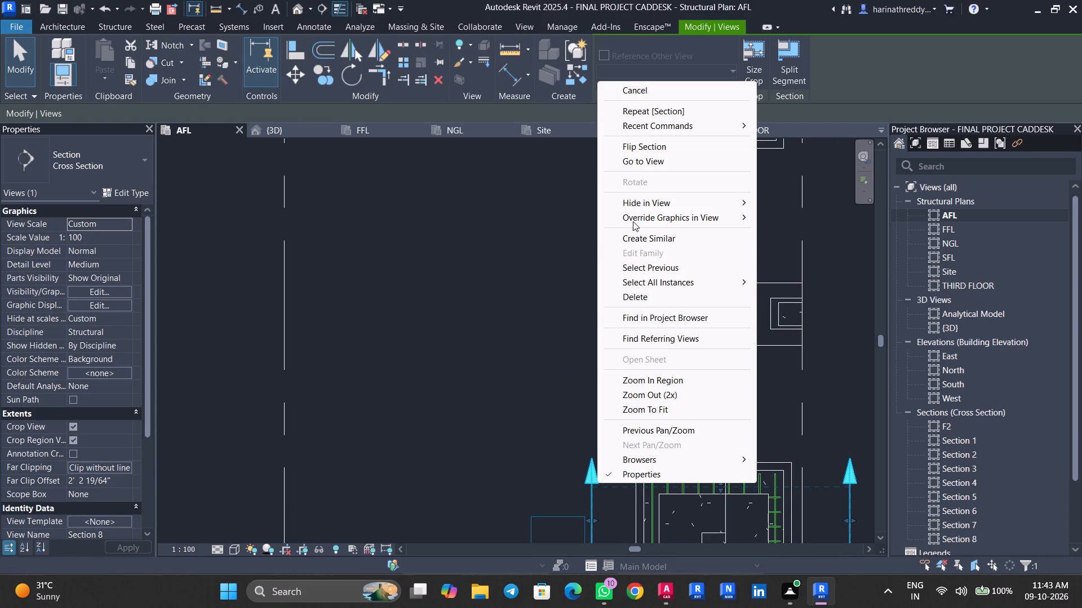
{"action": "left_click", "coordinate": [637, 164]}
Pull the bent top bar's east leg inside the footing's upper tier and set the leg length to 150 mm.
{"action": "scroll", "coordinate": [485, 432], "scroll_direction": "up", "scroll_amount": 5}
{"action": "scroll", "coordinate": [505, 415], "scroll_direction": "down", "scroll_amount": 1}
{"action": "scroll", "coordinate": [505, 415], "scroll_direction": "up", "scroll_amount": 2}
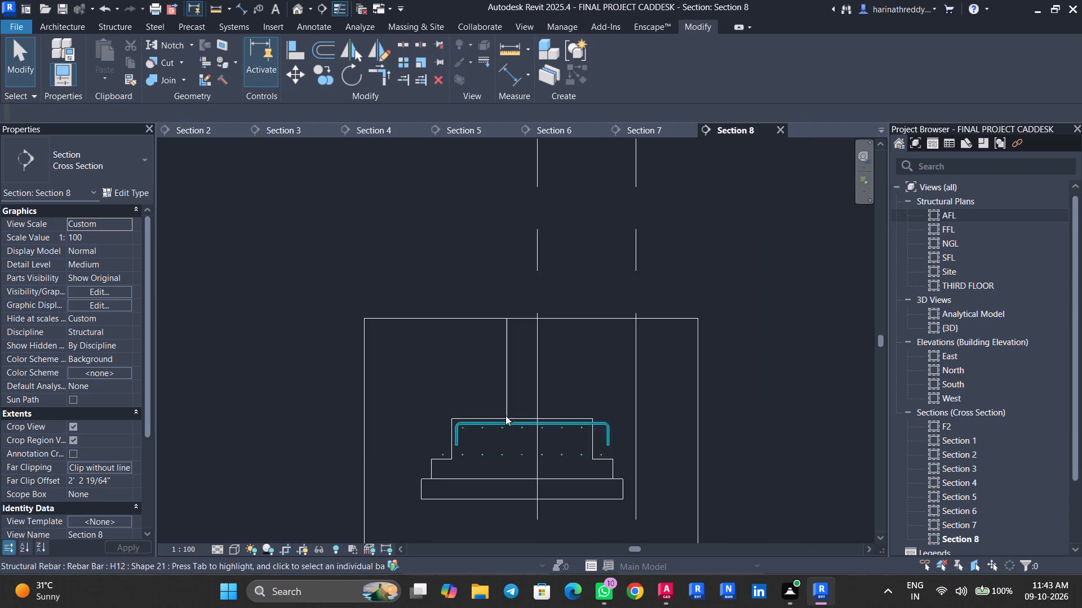
{"action": "scroll", "coordinate": [505, 415], "scroll_direction": "up", "scroll_amount": 9}
{"action": "left_click", "coordinate": [693, 409]}
{"action": "left_click_drag", "start_coordinate": [697, 435], "coordinate": [632, 434]}
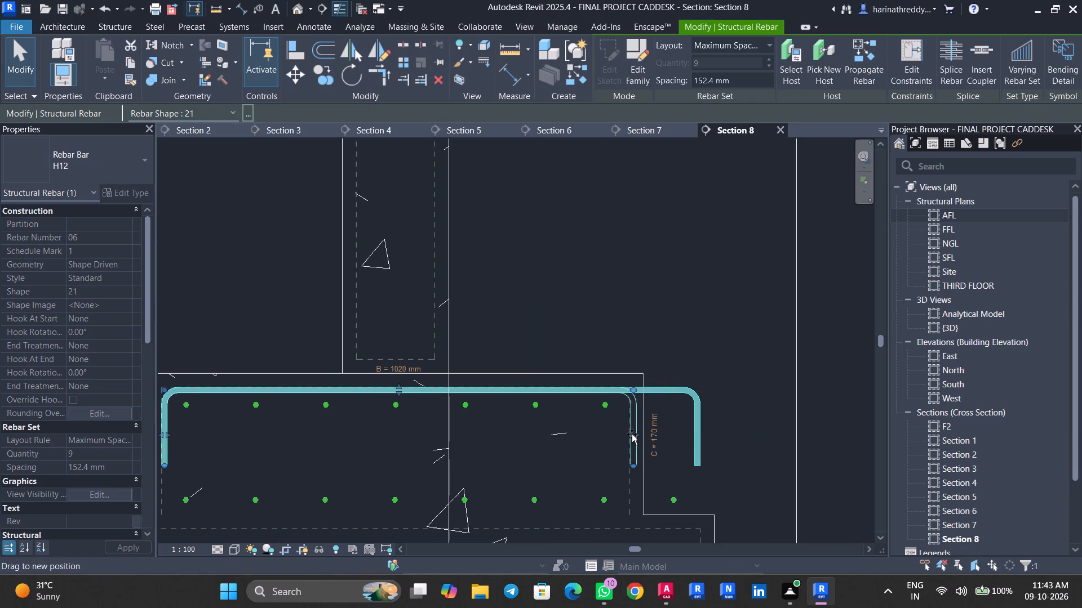
{"action": "left_click_drag", "start_coordinate": [632, 434], "coordinate": [622, 434]}
{"action": "left_click", "coordinate": [639, 431]}
{"action": "type", "text": "150"}
{"action": "key", "text": "Return"}
{"action": "scroll", "coordinate": [445, 453], "scroll_direction": "up", "scroll_amount": 1}
Set the bent top bar's west leg to 150 mm and shift it slightly inward from the footing's edge.
{"action": "middle_click_drag", "start_coordinate": [444, 453], "coordinate": [668, 433]}
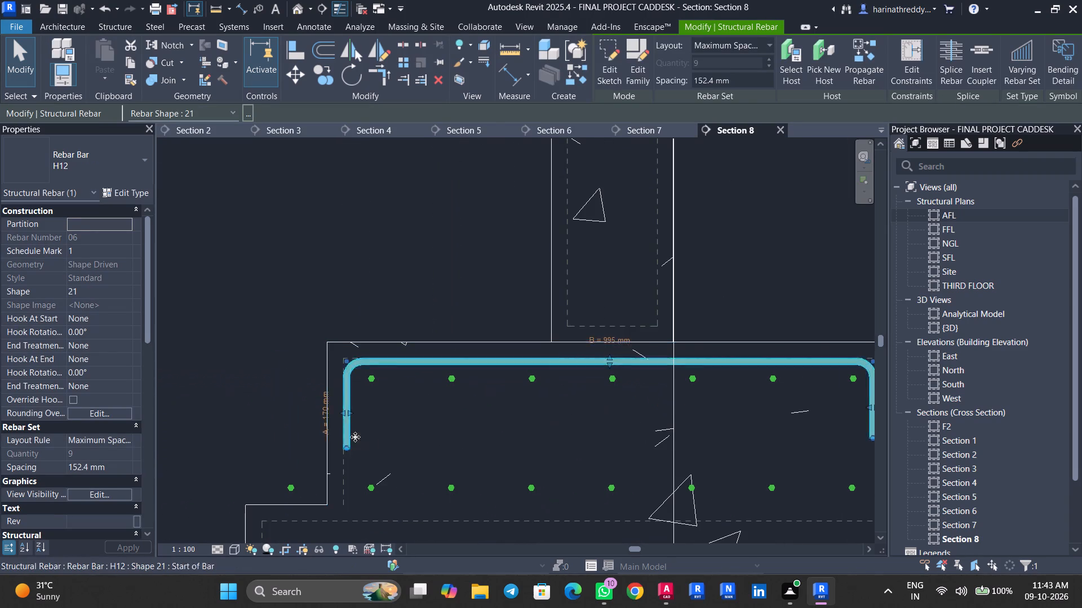
{"action": "key", "text": "Escape"}
{"action": "left_click", "coordinate": [350, 432]}
{"action": "left_click", "coordinate": [321, 422]}
{"action": "type", "text": "150"}
{"action": "key", "text": "Return"}
{"action": "scroll", "coordinate": [392, 394], "scroll_direction": "up", "scroll_amount": 12}
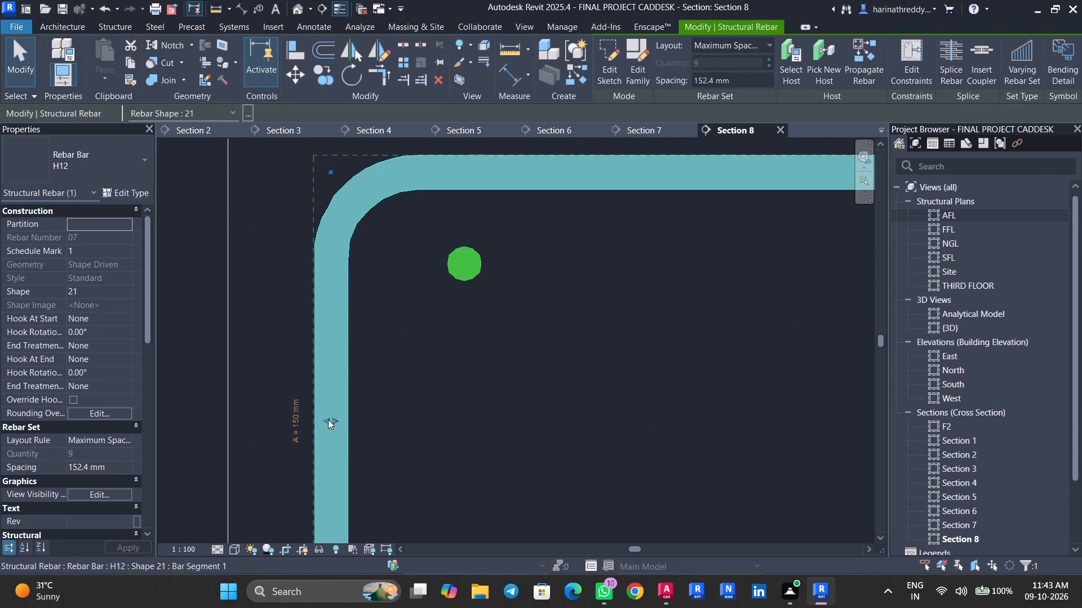
{"action": "left_click_drag", "start_coordinate": [331, 416], "coordinate": [348, 418]}
Nudge the upper straight H12 bar set up until it sits just beneath the bent top bar.
{"action": "scroll", "coordinate": [395, 401], "scroll_direction": "down", "scroll_amount": 5}
{"action": "scroll", "coordinate": [394, 401], "scroll_direction": "up", "scroll_amount": 3}
{"action": "scroll", "coordinate": [394, 402], "scroll_direction": "down", "scroll_amount": 5}
{"action": "middle_click_drag", "start_coordinate": [563, 389], "coordinate": [353, 397]}
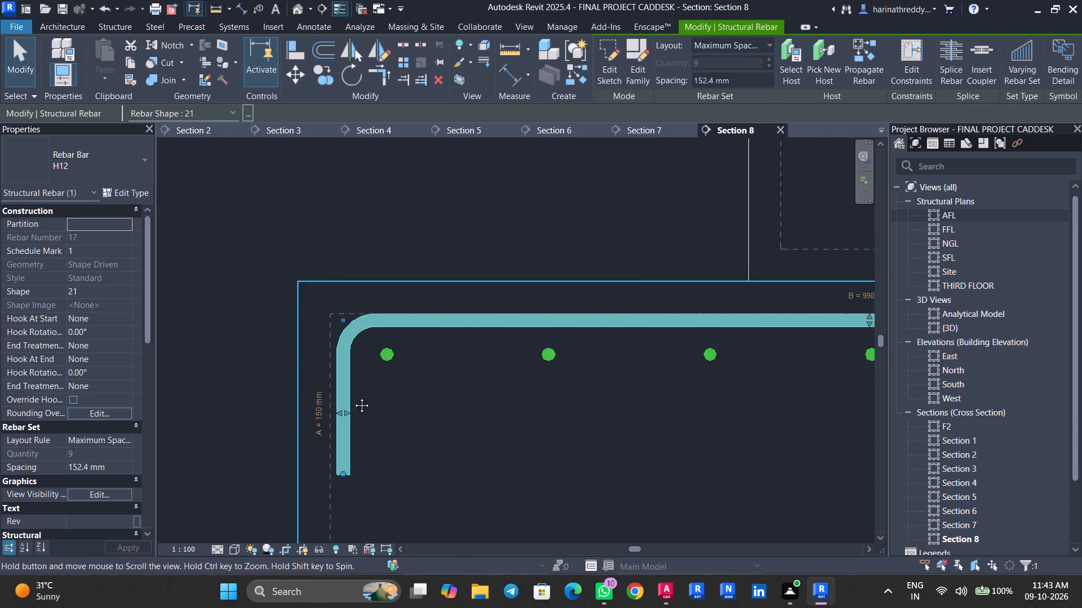
{"action": "middle_click_drag", "start_coordinate": [353, 397], "coordinate": [296, 397]}
{"action": "middle_click_drag", "start_coordinate": [754, 386], "coordinate": [491, 391]}
{"action": "middle_click_drag", "start_coordinate": [752, 388], "coordinate": [456, 382]}
{"action": "middle_click_drag", "start_coordinate": [776, 392], "coordinate": [659, 394]}
{"action": "scroll", "coordinate": [559, 415], "scroll_direction": "up", "scroll_amount": 3}
{"action": "middle_click_drag", "start_coordinate": [565, 416], "coordinate": [837, 386]}
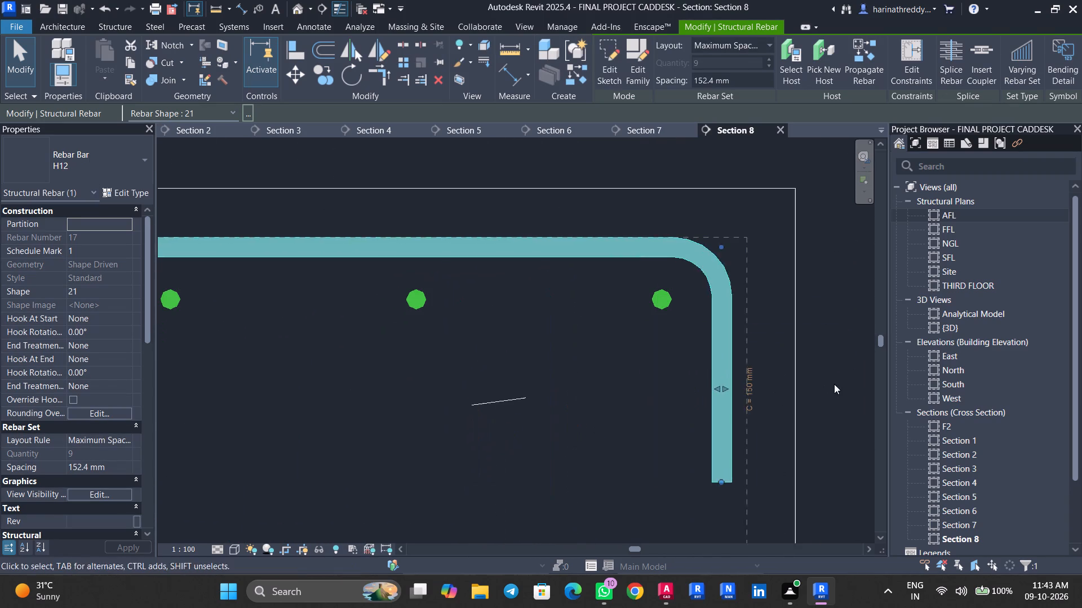
{"action": "key", "text": "Escape"}
{"action": "left_click", "coordinate": [660, 306]}
{"action": "key", "text": "Up"}
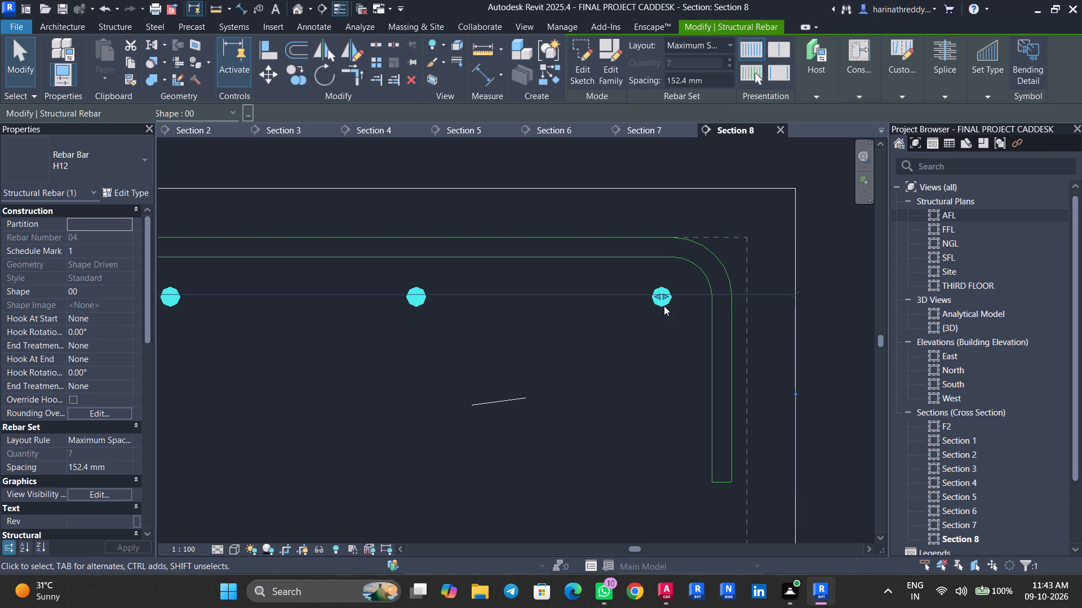
{"action": "key", "text": "Up"}
{"action": "key", "text": "Up"}
{"action": "key", "text": "Up"}
{"action": "key", "text": "Up"}
{"action": "key", "text": "Up"}
{"action": "key", "text": "Up"}
{"action": "key", "text": "Up"}
{"action": "key", "text": "Up"}
{"action": "key", "text": "Up"}
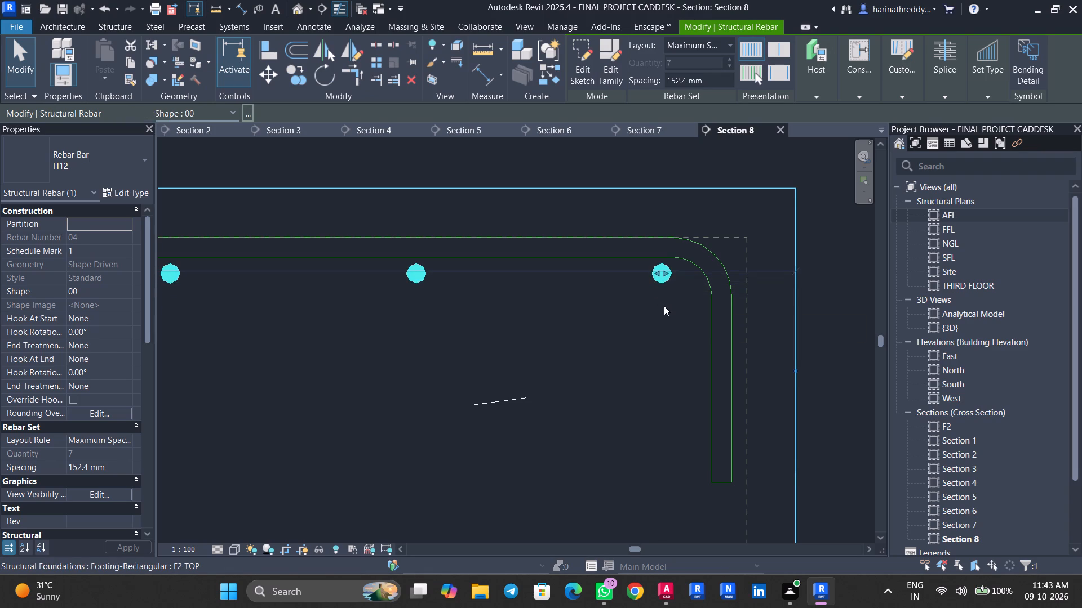
{"action": "key", "text": "Up"}
{"action": "scroll", "coordinate": [668, 283], "scroll_direction": "up", "scroll_amount": 9}
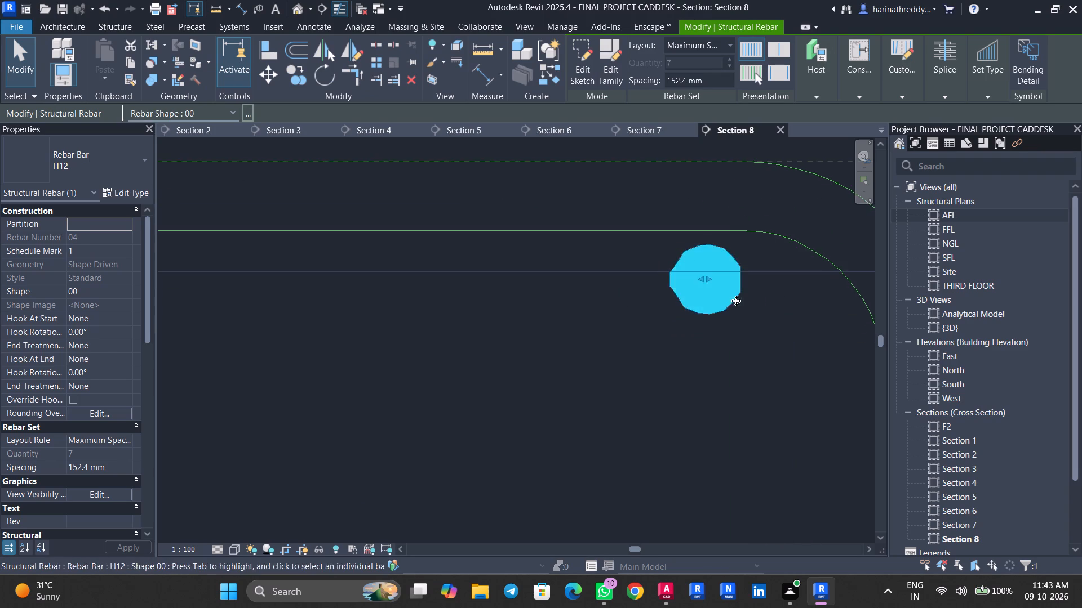
{"action": "middle_click_drag", "start_coordinate": [770, 293], "coordinate": [717, 341]}
{"action": "key", "text": "Up"}
{"action": "key", "text": "Up"}
{"action": "key", "text": "Up"}
{"action": "key", "text": "Up"}
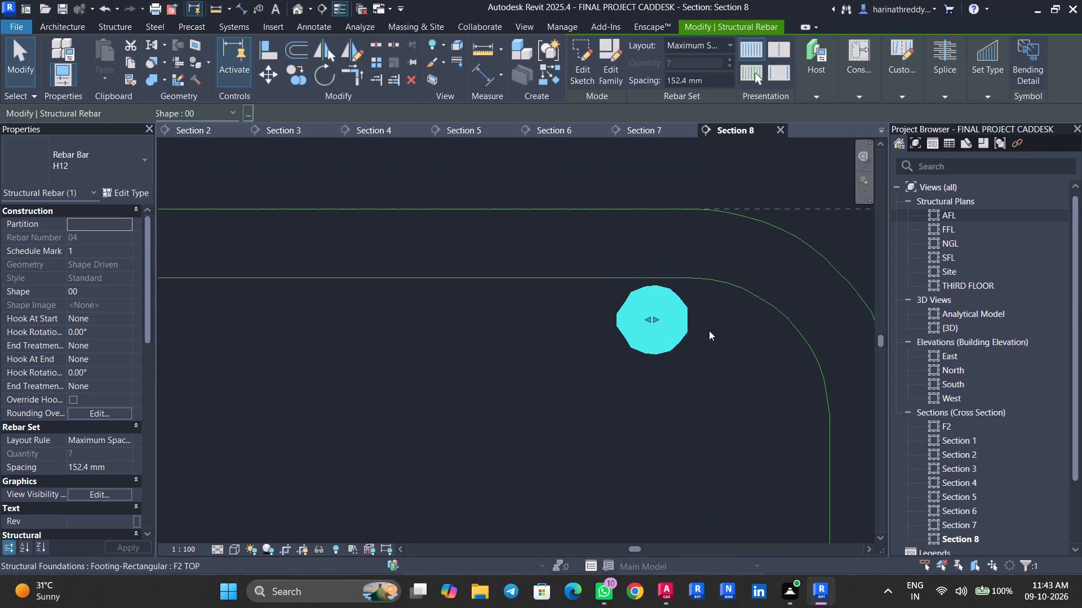
{"action": "key", "text": "Up"}
Extend the upper straight set's east end outward into the bent bar's corner and nudge the set slightly down.
{"action": "left_click_drag", "start_coordinate": [660, 317], "coordinate": [662, 317]}
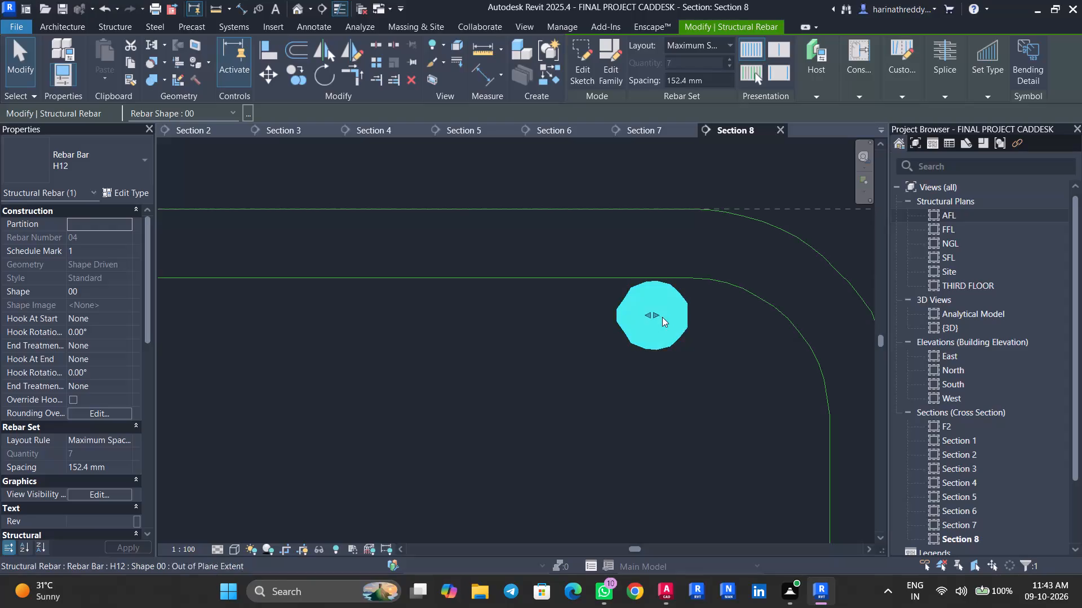
{"action": "left_click_drag", "start_coordinate": [662, 317], "coordinate": [742, 338]}
{"action": "key", "text": "Down"}
{"action": "key", "text": "Down"}
{"action": "key", "text": "Down"}
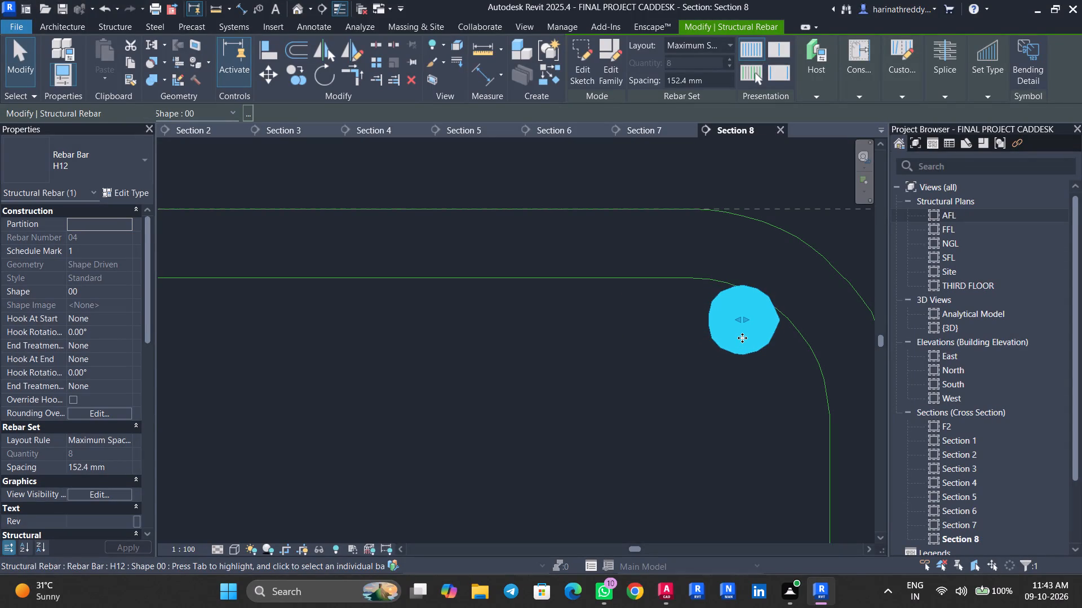
{"action": "key", "text": "Down"}
{"action": "key", "text": "Down"}
{"action": "key", "text": "Down"}
Extend the upper straight set's west end outward into the bent top bar's west corner.
{"action": "scroll", "coordinate": [728, 315], "scroll_direction": "down", "scroll_amount": 13}
{"action": "middle_click_drag", "start_coordinate": [491, 323], "coordinate": [812, 319]}
{"action": "middle_click_drag", "start_coordinate": [513, 325], "coordinate": [761, 328]}
{"action": "scroll", "coordinate": [382, 321], "scroll_direction": "up", "scroll_amount": 5}
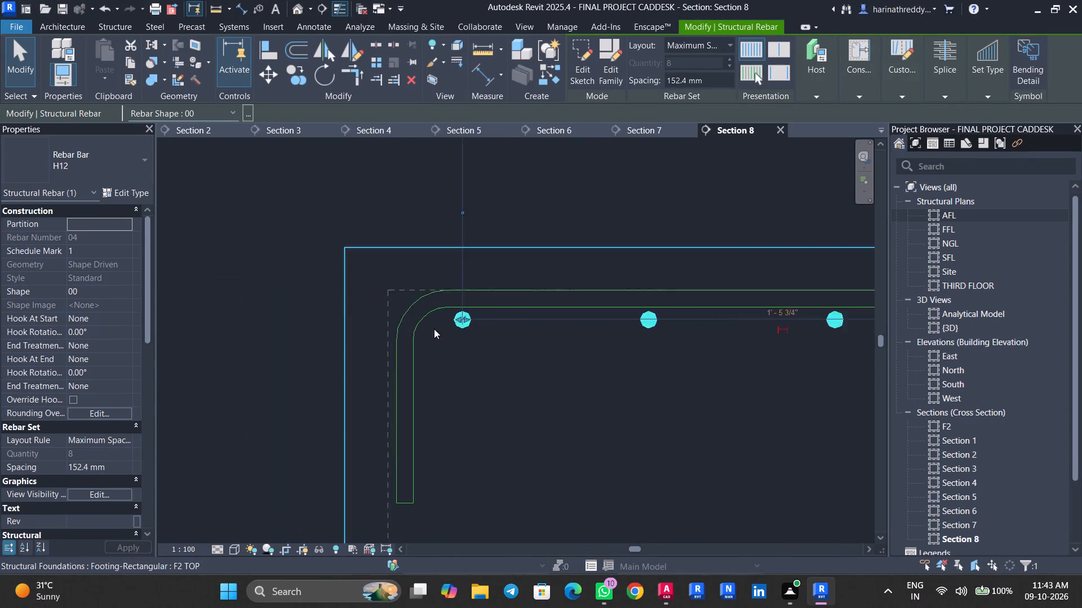
{"action": "scroll", "coordinate": [434, 329], "scroll_direction": "up", "scroll_amount": 2}
{"action": "scroll", "coordinate": [438, 330], "scroll_direction": "down", "scroll_amount": 1}
{"action": "scroll", "coordinate": [438, 330], "scroll_direction": "up", "scroll_amount": 2}
{"action": "middle_click_drag", "start_coordinate": [449, 337], "coordinate": [551, 427]}
{"action": "scroll", "coordinate": [552, 408], "scroll_direction": "up", "scroll_amount": 3}
{"action": "left_click_drag", "start_coordinate": [608, 399], "coordinate": [584, 399]}
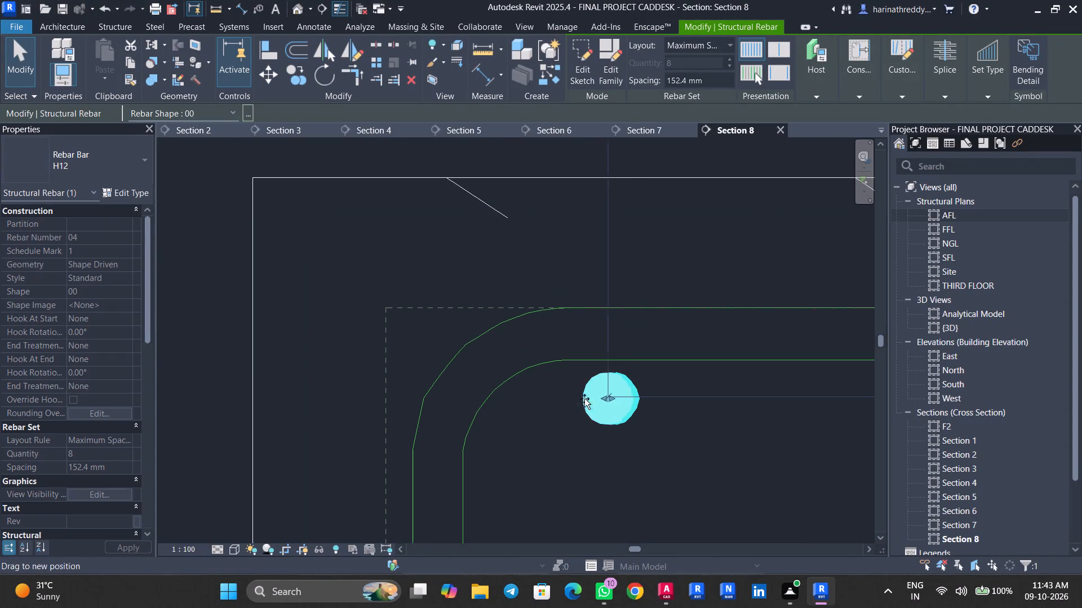
{"action": "left_click_drag", "start_coordinate": [584, 399], "coordinate": [529, 406]}
{"action": "scroll", "coordinate": [529, 406], "scroll_direction": "down", "scroll_amount": 5}
{"action": "scroll", "coordinate": [529, 406], "scroll_direction": "up", "scroll_amount": 1}
{"action": "scroll", "coordinate": [527, 403], "scroll_direction": "down", "scroll_amount": 1}
{"action": "scroll", "coordinate": [527, 403], "scroll_direction": "up", "scroll_amount": 1}
{"action": "scroll", "coordinate": [527, 403], "scroll_direction": "down", "scroll_amount": 7}
{"action": "scroll", "coordinate": [527, 403], "scroll_direction": "up", "scroll_amount": 1}
{"action": "scroll", "coordinate": [527, 403], "scroll_direction": "down", "scroll_amount": 4}
{"action": "middle_click_drag", "start_coordinate": [623, 450], "coordinate": [549, 287]}
{"action": "key", "text": "Escape"}
{"action": "key", "text": "Escape"}
Nudge the lower straight H12 bar set down into the footing's lower tier, close to its bottom cover line.
{"action": "left_click", "coordinate": [468, 378]}
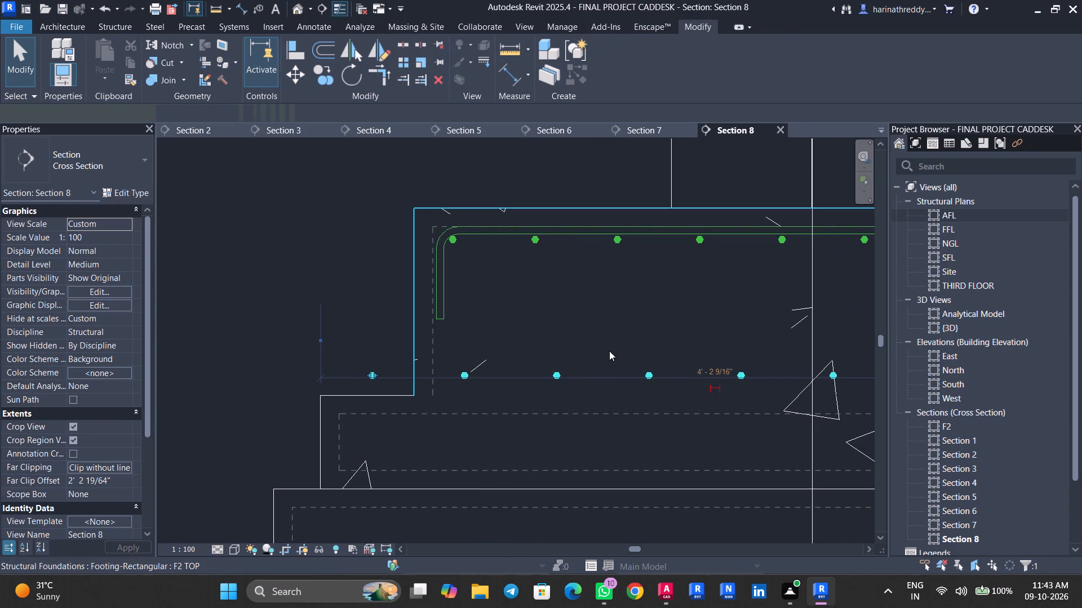
{"action": "middle_click_drag", "start_coordinate": [605, 345], "coordinate": [437, 297]}
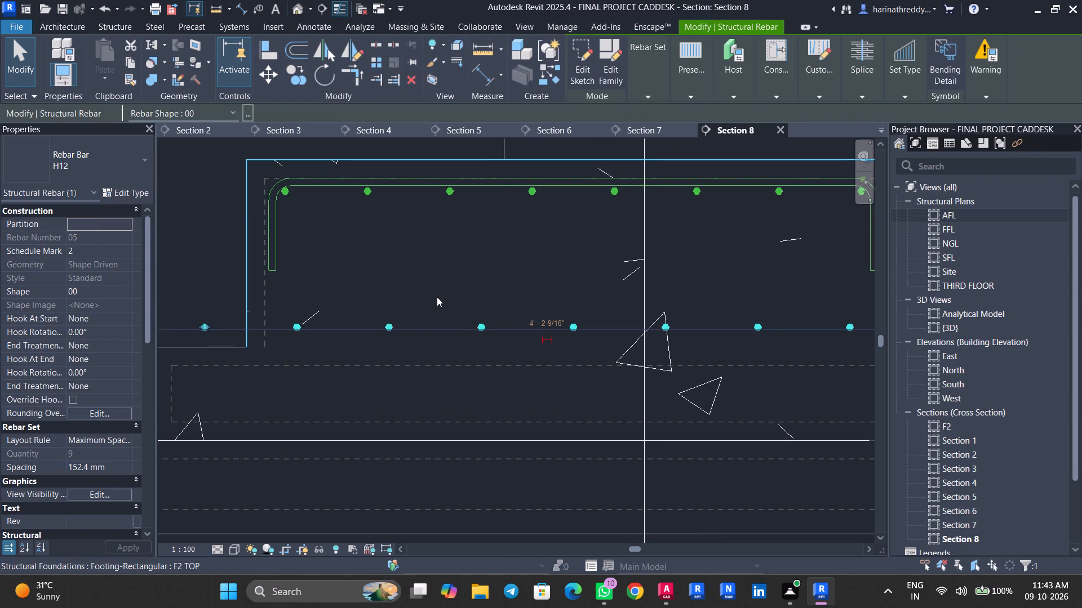
{"action": "key", "text": "Down"}
{"action": "key", "text": "Down"}
{"action": "key", "text": "Down"}
{"action": "key", "text": "Down"}
{"action": "key", "text": "Down"}
{"action": "key", "text": "Down"}
{"action": "key", "text": "Down"}
{"action": "key", "text": "Down"}
{"action": "key", "text": "Down"}
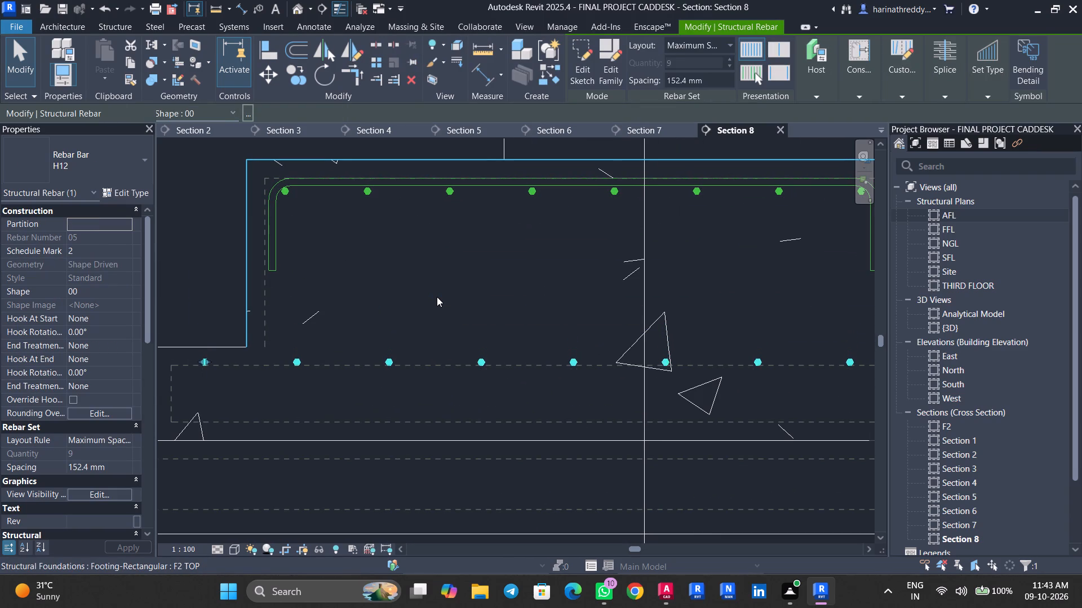
{"action": "key", "text": "Down"}
{"action": "key", "text": "Down"}
{"action": "key", "text": "Down"}
{"action": "key", "text": "Down"}
{"action": "key", "text": "Down"}
{"action": "key", "text": "Down"}
{"action": "key", "text": "Down"}
{"action": "key", "text": "Down"}
{"action": "key", "text": "Down"}
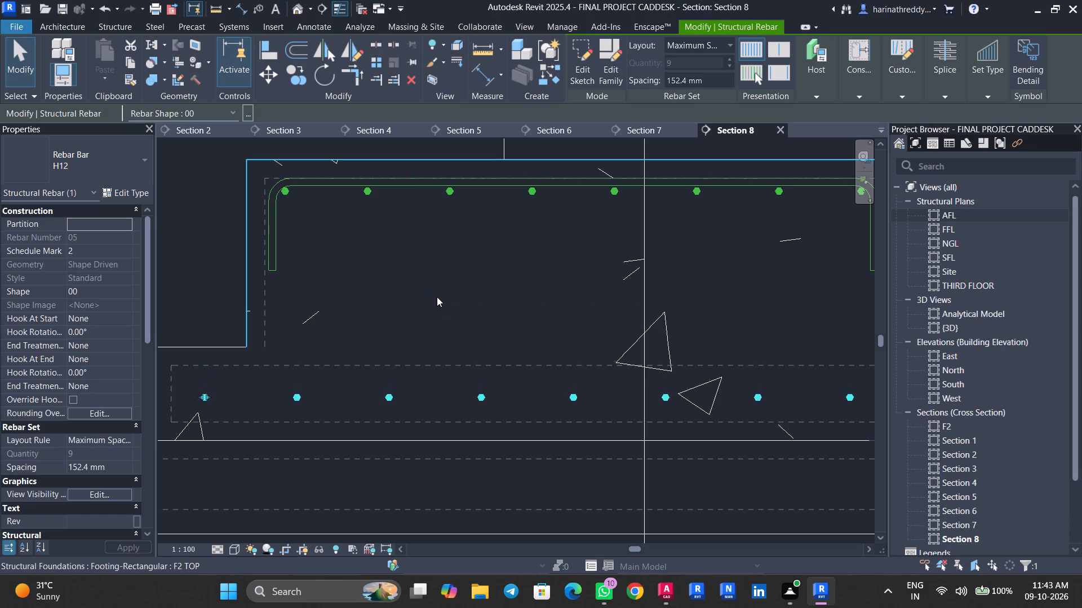
{"action": "key", "text": "Down"}
{"action": "key", "text": "Down"}
{"action": "key", "text": "Down"}
{"action": "key", "text": "Down"}
{"action": "key", "text": "Escape"}
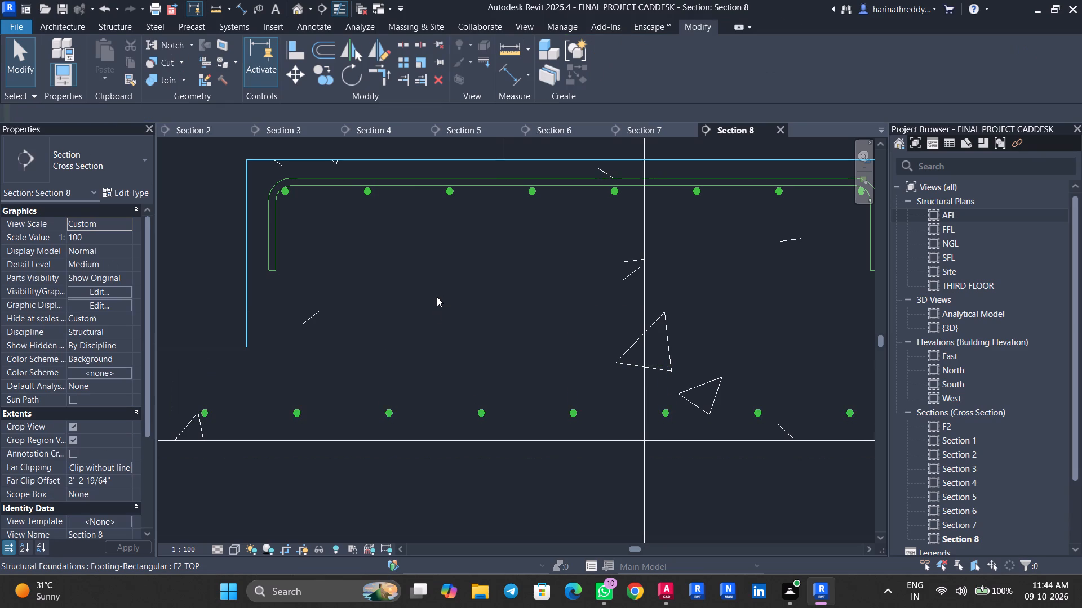
Nudge the lower straight H12 set slightly back up, leaving room beneath it for a bent bottom bar.
{"action": "scroll", "coordinate": [436, 297], "scroll_direction": "down", "scroll_amount": 7}
{"action": "left_click", "coordinate": [454, 342]}
{"action": "scroll", "coordinate": [454, 342], "scroll_direction": "up", "scroll_amount": 11}
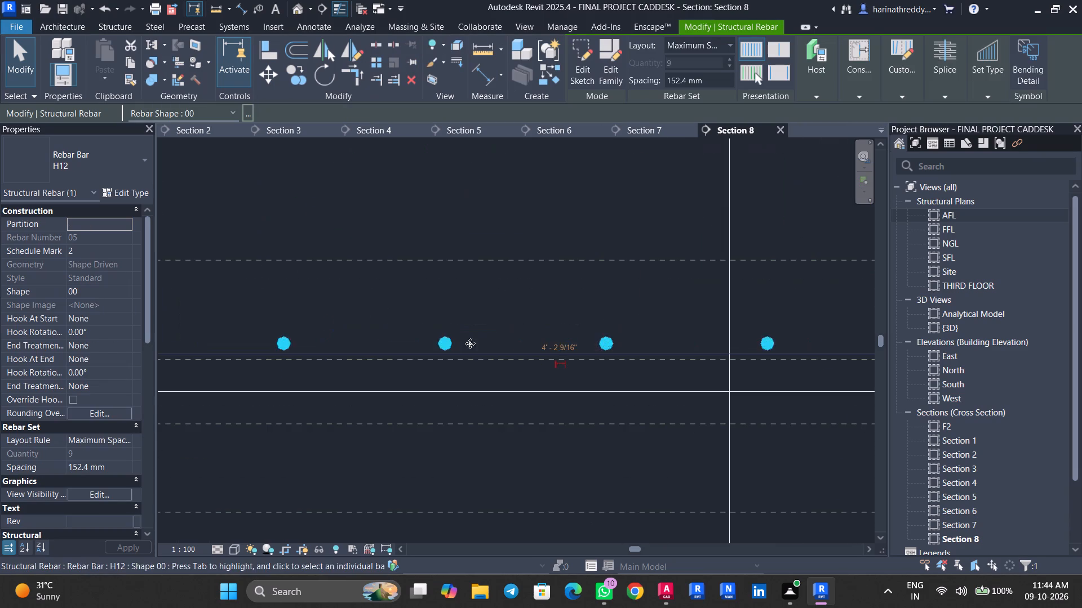
{"action": "middle_click_drag", "start_coordinate": [614, 331], "coordinate": [322, 331]}
{"action": "middle_click_drag", "start_coordinate": [703, 334], "coordinate": [470, 346]}
{"action": "key", "text": "Up"}
{"action": "key", "text": "Up"}
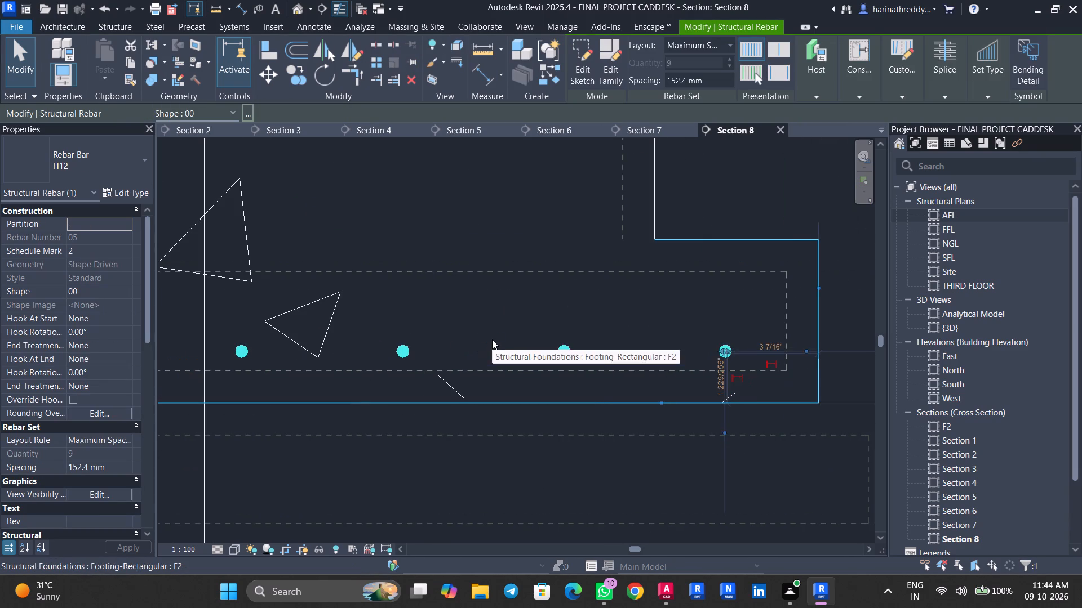
{"action": "key", "text": "Up"}
{"action": "key", "text": "Up"}
{"action": "key", "text": "Up"}
{"action": "key", "text": "Escape"}
{"action": "key", "text": "Escape"}
{"action": "key", "text": "Escape"}
Create a similar shape 21 H12 bar set from the bent top bar and place it along the lower tier's bottom.
{"action": "scroll", "coordinate": [496, 269], "scroll_direction": "down", "scroll_amount": 6}
{"action": "scroll", "coordinate": [500, 262], "scroll_direction": "up", "scroll_amount": 3}
{"action": "middle_click_drag", "start_coordinate": [503, 267], "coordinate": [526, 379]}
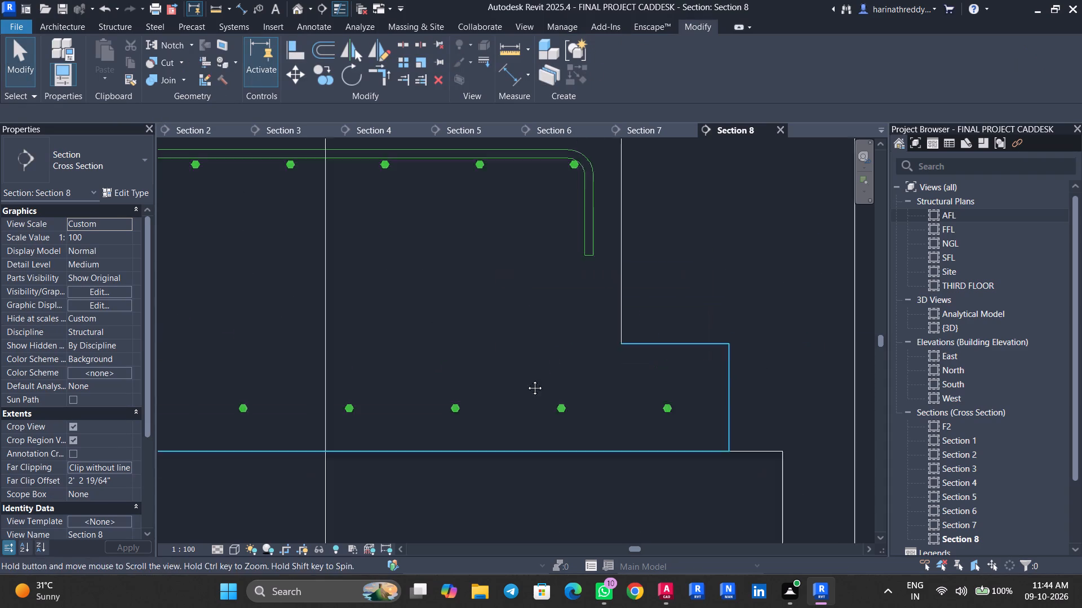
{"action": "middle_click_drag", "start_coordinate": [526, 379], "coordinate": [529, 375]}
{"action": "left_click", "coordinate": [597, 248]}
{"action": "key", "text": "c"}
{"action": "key", "text": "s"}
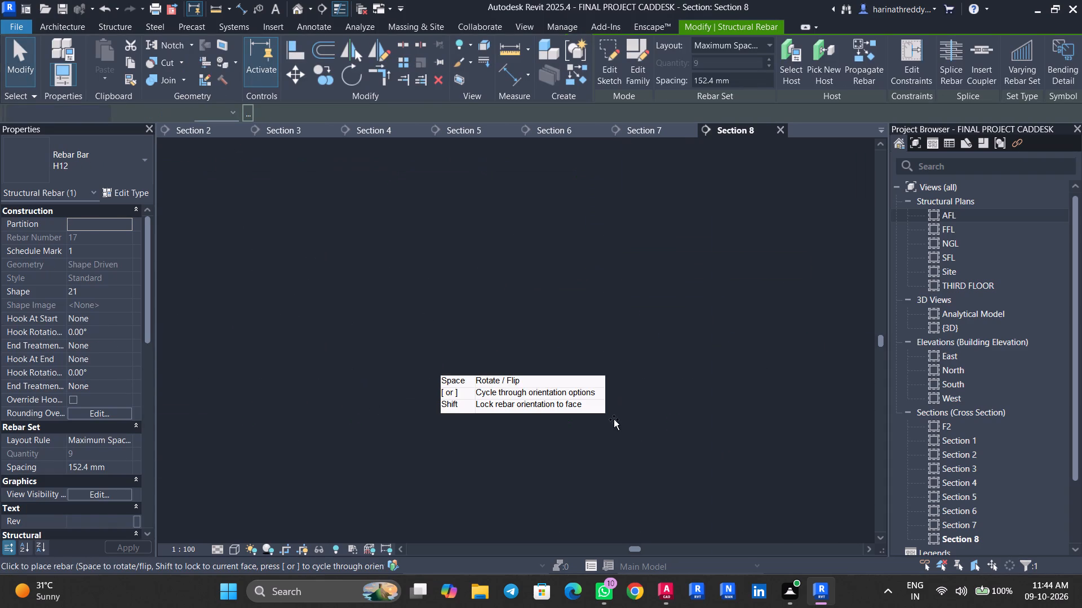
{"action": "left_click", "coordinate": [609, 433]}
{"action": "scroll", "coordinate": [609, 433], "scroll_direction": "down", "scroll_amount": 3}
{"action": "middle_click_drag", "start_coordinate": [605, 433], "coordinate": [575, 431]}
{"action": "key", "text": "Escape"}
{"action": "key", "text": "Escape"}
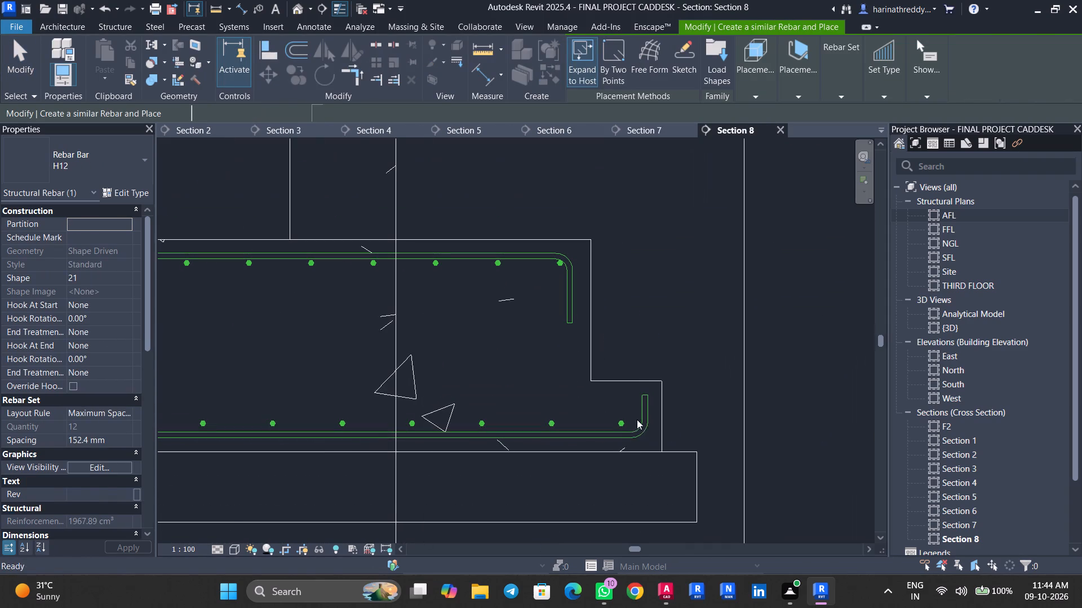
Set the bent bottom bar's east leg to 85 mm.
{"action": "left_click", "coordinate": [641, 419]}
{"action": "scroll", "coordinate": [642, 401], "scroll_direction": "up", "scroll_amount": 8}
{"action": "left_click", "coordinate": [674, 408]}
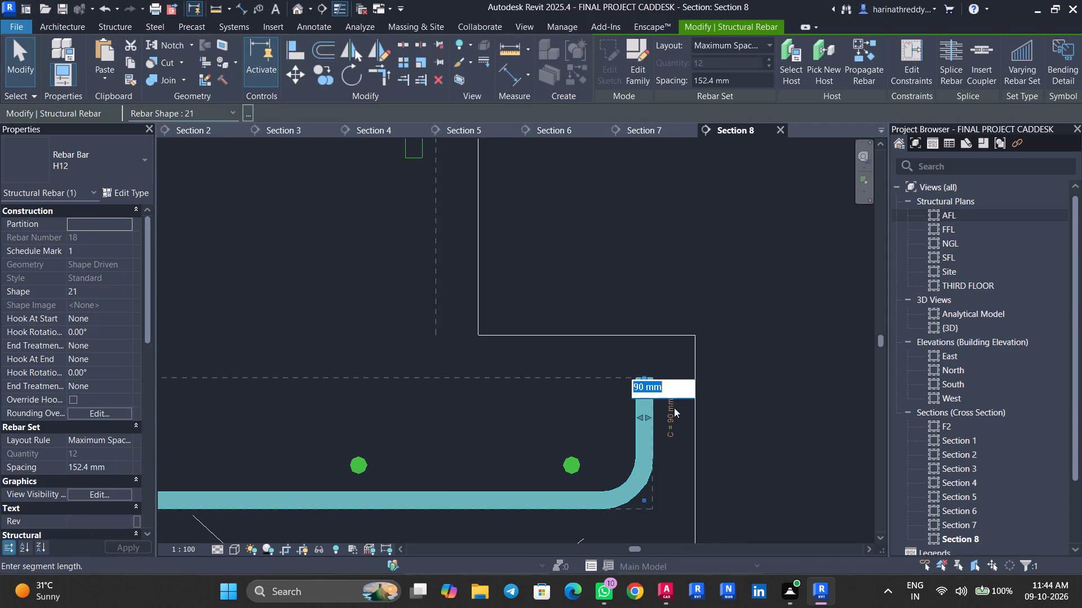
{"action": "type", "text": "85"}
{"action": "key", "text": "Return"}
{"action": "key", "text": "Escape"}
{"action": "scroll", "coordinate": [675, 386], "scroll_direction": "down", "scroll_amount": 7}
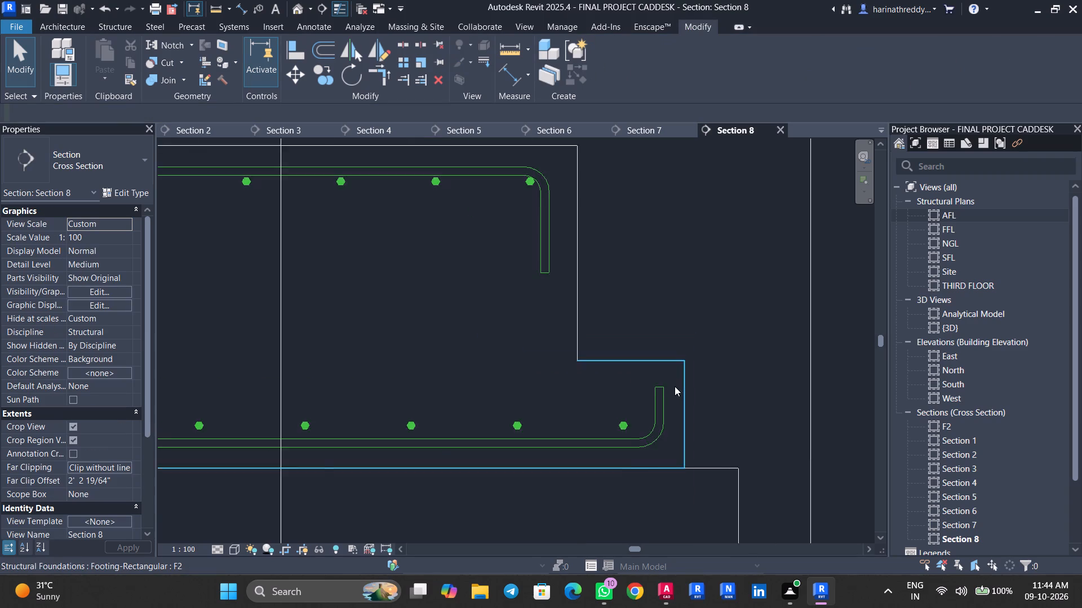
Set the bent bottom bar's west leg to 85 mm.
{"action": "scroll", "coordinate": [675, 386], "scroll_direction": "down", "scroll_amount": 4}
{"action": "scroll", "coordinate": [674, 387], "scroll_direction": "up", "scroll_amount": 1}
{"action": "scroll", "coordinate": [674, 387], "scroll_direction": "down", "scroll_amount": 4}
{"action": "middle_click_drag", "start_coordinate": [455, 395], "coordinate": [607, 401]}
{"action": "scroll", "coordinate": [503, 399], "scroll_direction": "up", "scroll_amount": 9}
{"action": "left_click", "coordinate": [619, 394]}
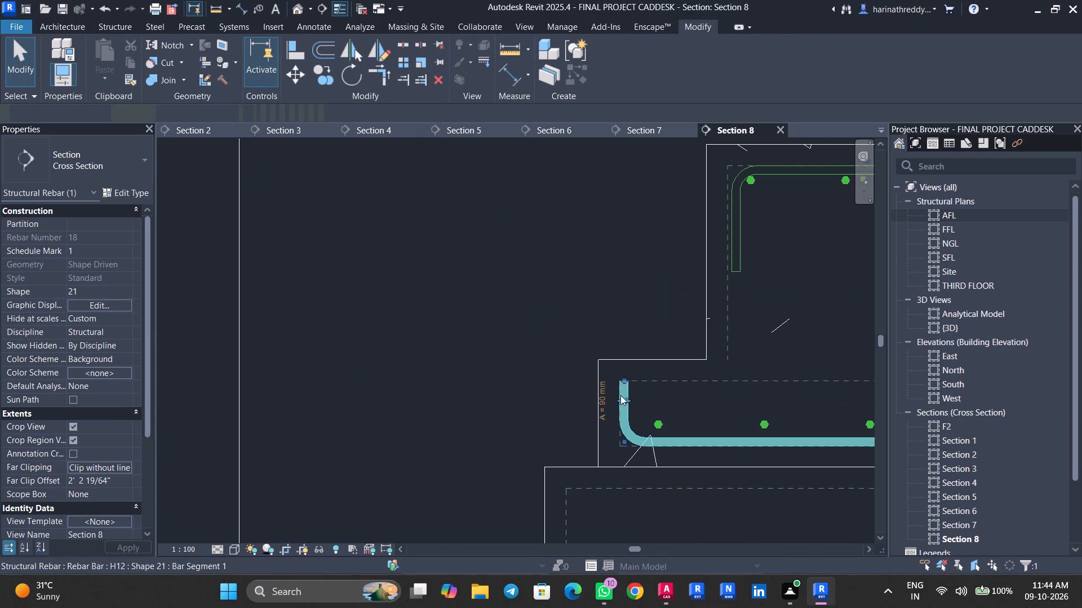
{"action": "left_click", "coordinate": [602, 394]}
{"action": "key", "text": "8"}
{"action": "key", "text": "5"}
{"action": "key", "text": "Return"}
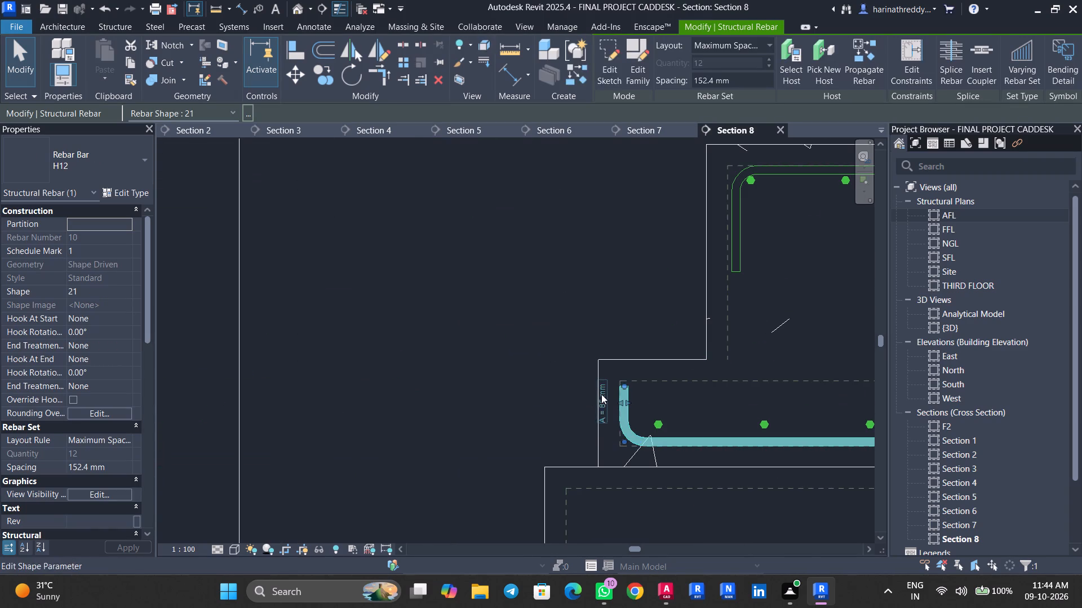
{"action": "key", "text": "Escape"}
Nudge the lower straight H12 bar set down until it rests on the bent bottom bar.
{"action": "scroll", "coordinate": [646, 429], "scroll_direction": "up", "scroll_amount": 1}
{"action": "scroll", "coordinate": [646, 429], "scroll_direction": "down", "scroll_amount": 1}
{"action": "scroll", "coordinate": [646, 429], "scroll_direction": "up", "scroll_amount": 3}
{"action": "left_click", "coordinate": [665, 423]}
{"action": "scroll", "coordinate": [666, 423], "scroll_direction": "up", "scroll_amount": 14}
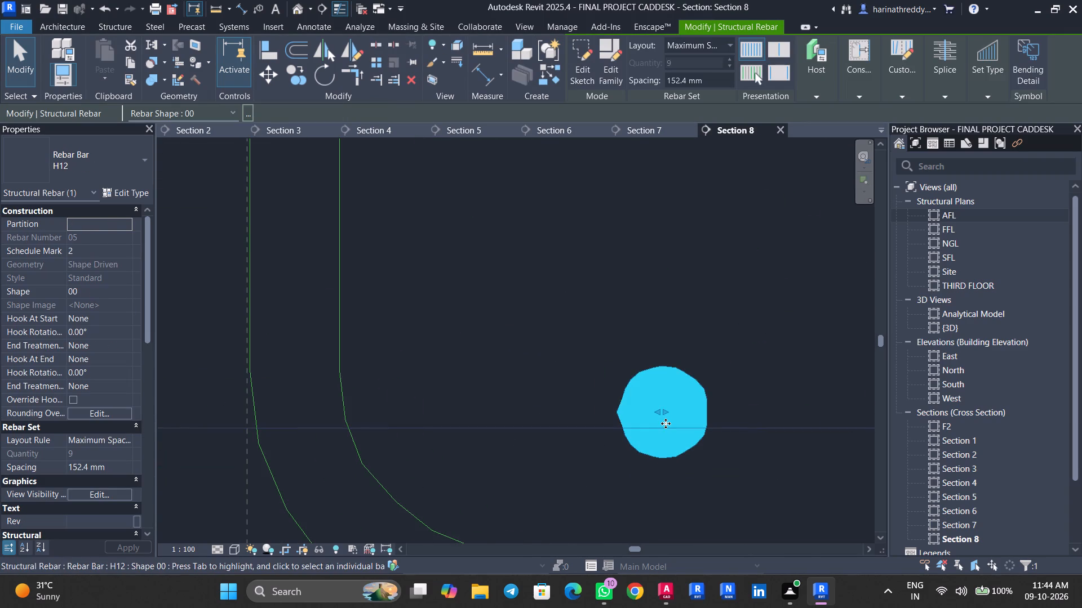
{"action": "key", "text": "Down"}
{"action": "key", "text": "Down"}
{"action": "key", "text": "Down"}
{"action": "key", "text": "Down"}
{"action": "key", "text": "Down"}
{"action": "key", "text": "Down"}
{"action": "key", "text": "Down"}
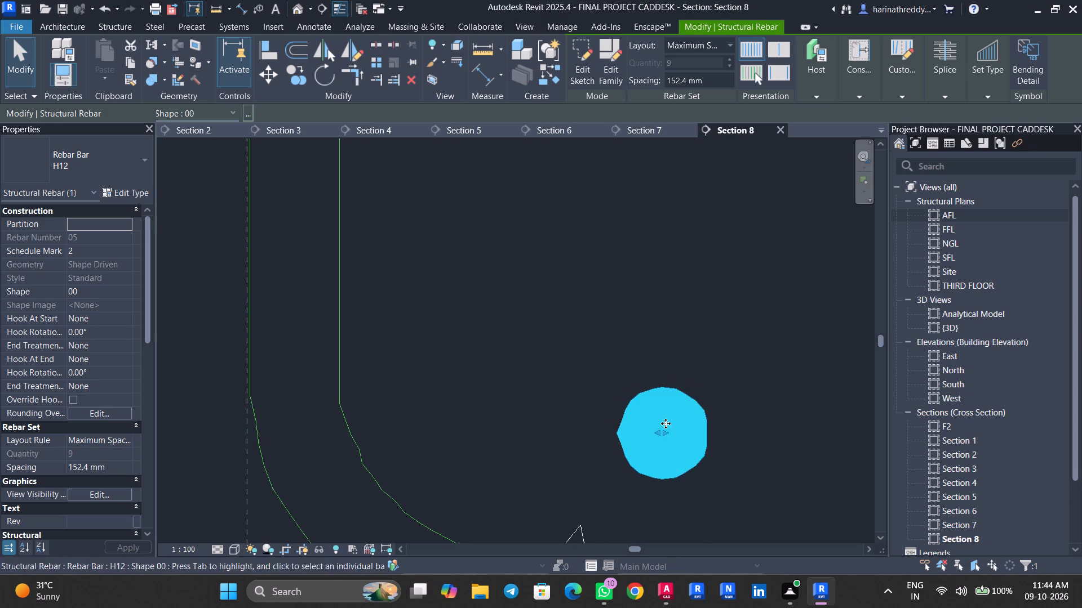
{"action": "key", "text": "Down"}
{"action": "key", "text": "Down"}
{"action": "key", "text": "Down"}
{"action": "key", "text": "Down"}
{"action": "middle_click_drag", "start_coordinate": [675, 402], "coordinate": [655, 333]}
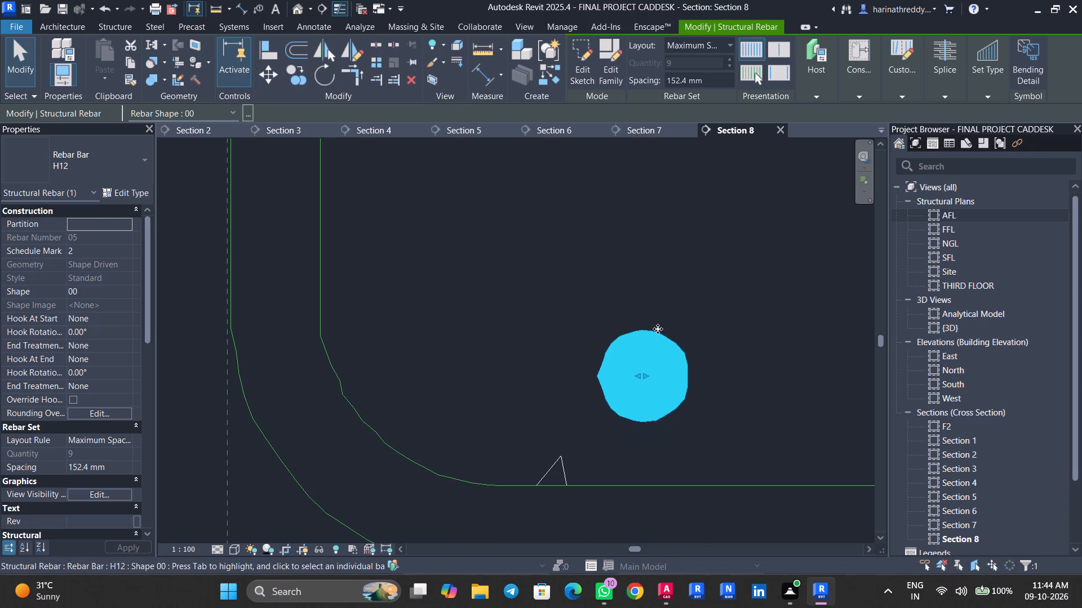
{"action": "key", "text": "Down"}
{"action": "key", "text": "Down"}
{"action": "key", "text": "Down"}
{"action": "key", "text": "Down"}
{"action": "key", "text": "Down"}
{"action": "key", "text": "Down"}
{"action": "key", "text": "Down"}
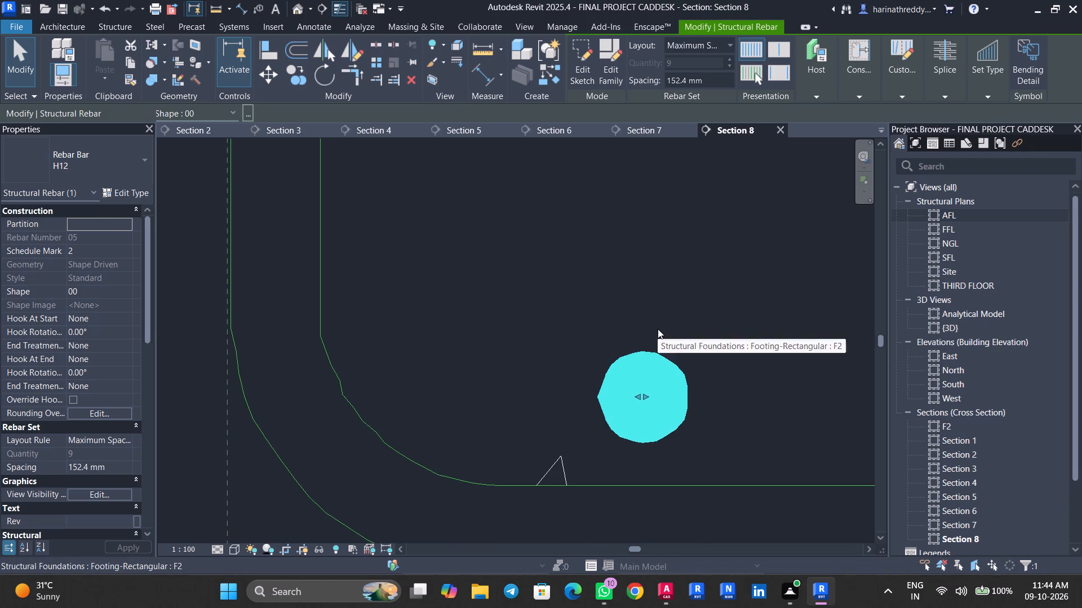
{"action": "key", "text": "Down"}
{"action": "key", "text": "Down"}
{"action": "key", "text": "Down"}
{"action": "key", "text": "Down"}
{"action": "key", "text": "Down"}
{"action": "key", "text": "Down"}
{"action": "key", "text": "Down"}
{"action": "key", "text": "Down"}
{"action": "key", "text": "Down"}
{"action": "key", "text": "Down"}
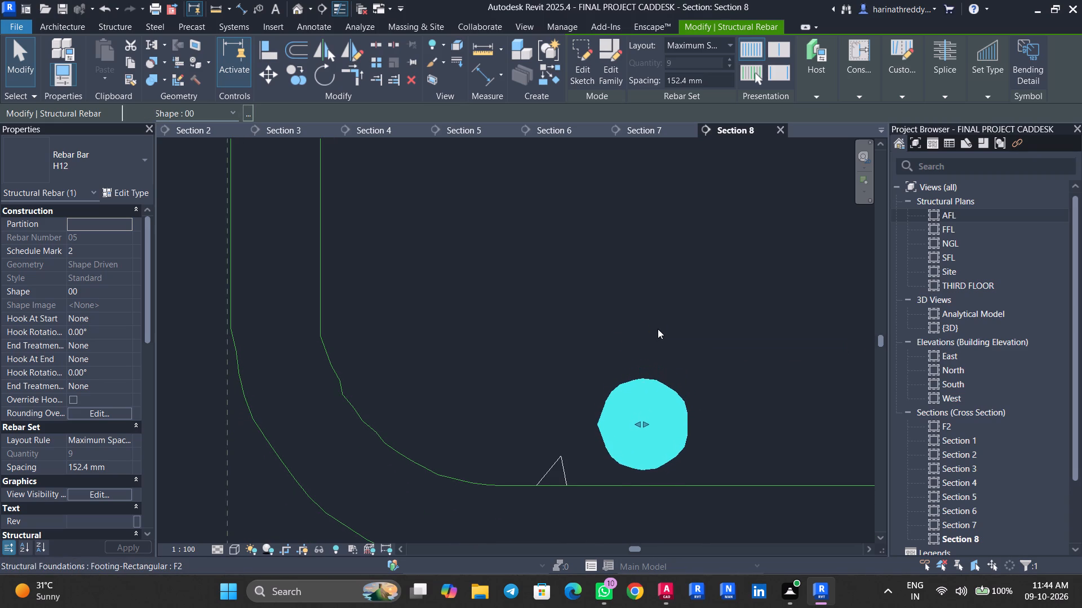
{"action": "key", "text": "Down"}
{"action": "key", "text": "Down"}
{"action": "key", "text": "Down"}
{"action": "key", "text": "Down"}
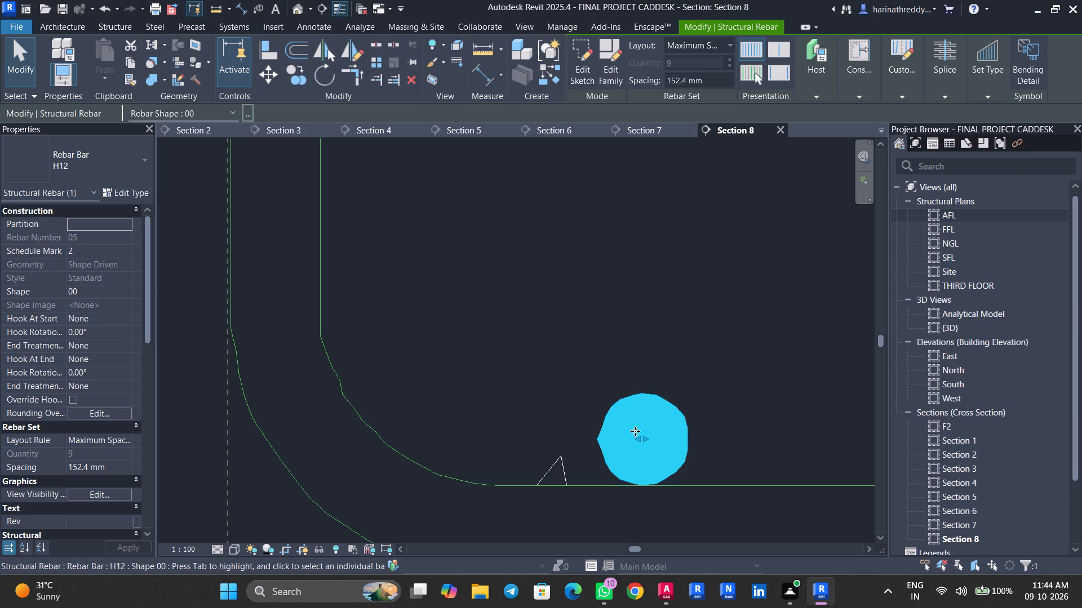
Extend the lower straight set's west end outward into the bent bottom bar's west corner and nudge the set slightly up.
{"action": "left_click_drag", "start_coordinate": [637, 441], "coordinate": [447, 424]}
{"action": "scroll", "coordinate": [456, 415], "scroll_direction": "down", "scroll_amount": 10}
{"action": "scroll", "coordinate": [456, 414], "scroll_direction": "up", "scroll_amount": 2}
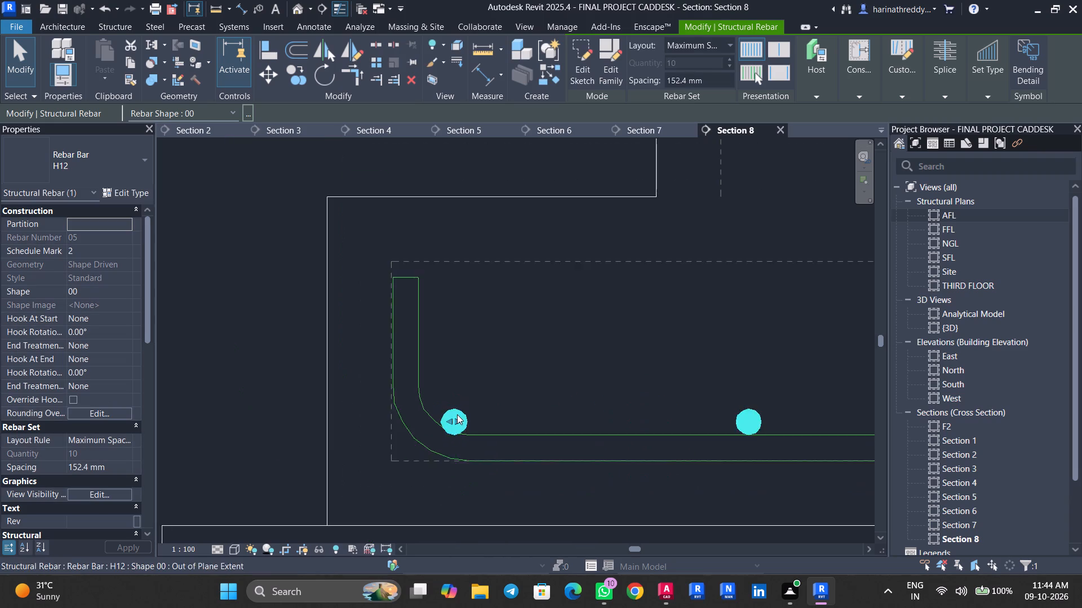
{"action": "middle_click_drag", "start_coordinate": [688, 377], "coordinate": [535, 377]}
{"action": "key", "text": "Up"}
{"action": "key", "text": "Up"}
{"action": "key", "text": "Down"}
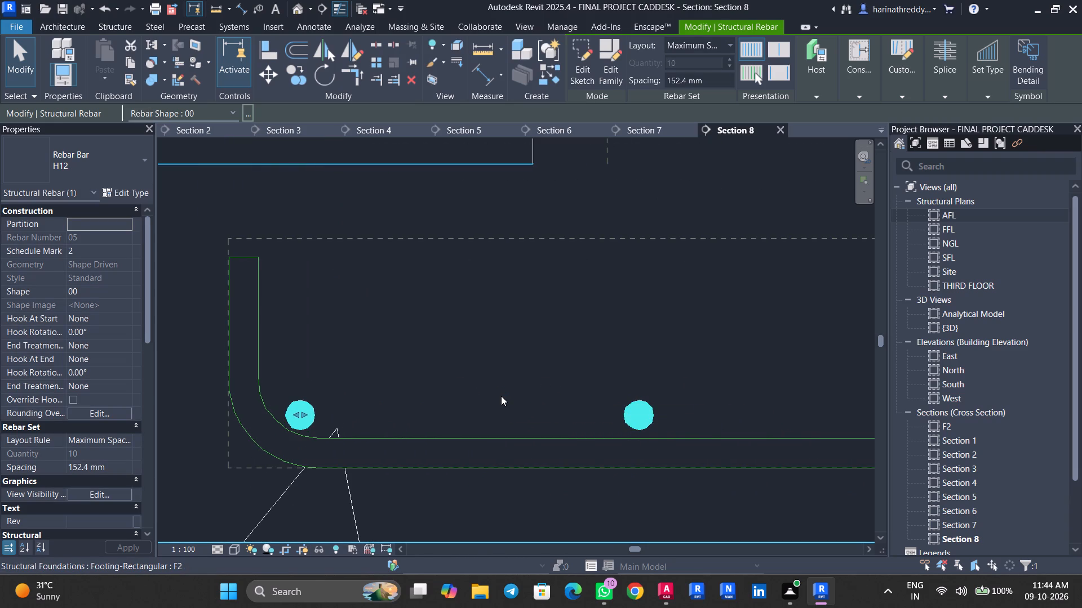
{"action": "key", "text": "Escape"}
Extend the lower straight set's east end outward into the bent bottom bar's east corner.
{"action": "scroll", "coordinate": [605, 330], "scroll_direction": "up", "scroll_amount": 2}
{"action": "scroll", "coordinate": [606, 330], "scroll_direction": "down", "scroll_amount": 12}
{"action": "middle_click_drag", "start_coordinate": [606, 330], "coordinate": [597, 331]}
{"action": "middle_click_drag", "start_coordinate": [730, 281], "coordinate": [392, 290]}
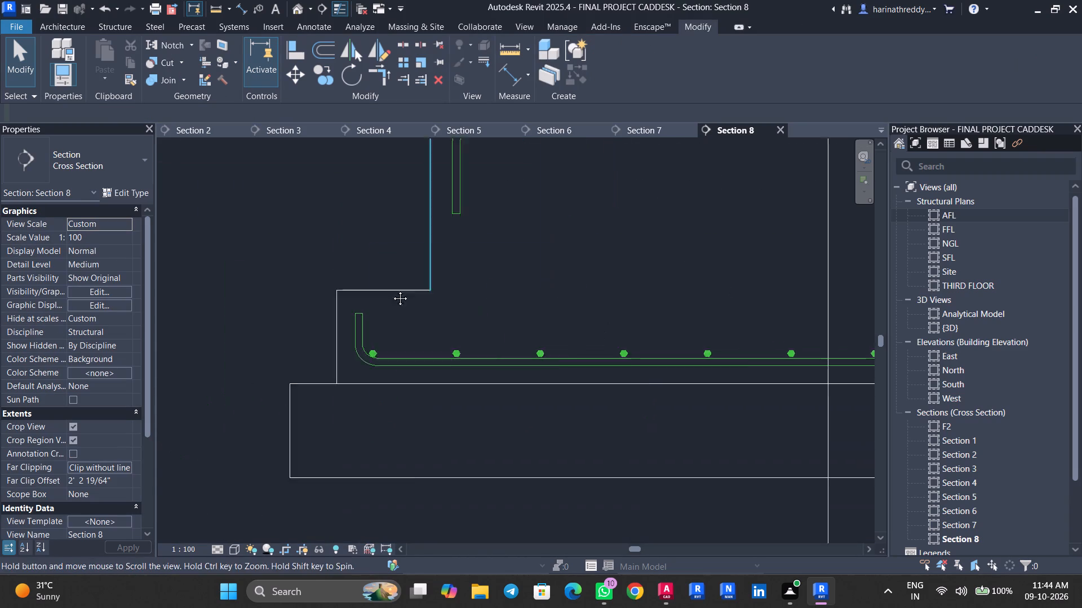
{"action": "middle_click_drag", "start_coordinate": [392, 290], "coordinate": [383, 291]}
{"action": "middle_click_drag", "start_coordinate": [681, 329], "coordinate": [429, 334]}
{"action": "middle_click_drag", "start_coordinate": [647, 332], "coordinate": [494, 327]}
{"action": "scroll", "coordinate": [494, 327], "scroll_direction": "down", "scroll_amount": 1}
{"action": "scroll", "coordinate": [564, 342], "scroll_direction": "up", "scroll_amount": 14}
{"action": "middle_click_drag", "start_coordinate": [482, 353], "coordinate": [641, 391]}
{"action": "scroll", "coordinate": [535, 379], "scroll_direction": "up", "scroll_amount": 3}
{"action": "left_click", "coordinate": [589, 366]}
{"action": "left_click_drag", "start_coordinate": [580, 383], "coordinate": [744, 376]}
{"action": "key", "text": "Escape"}
{"action": "key", "text": "Escape"}
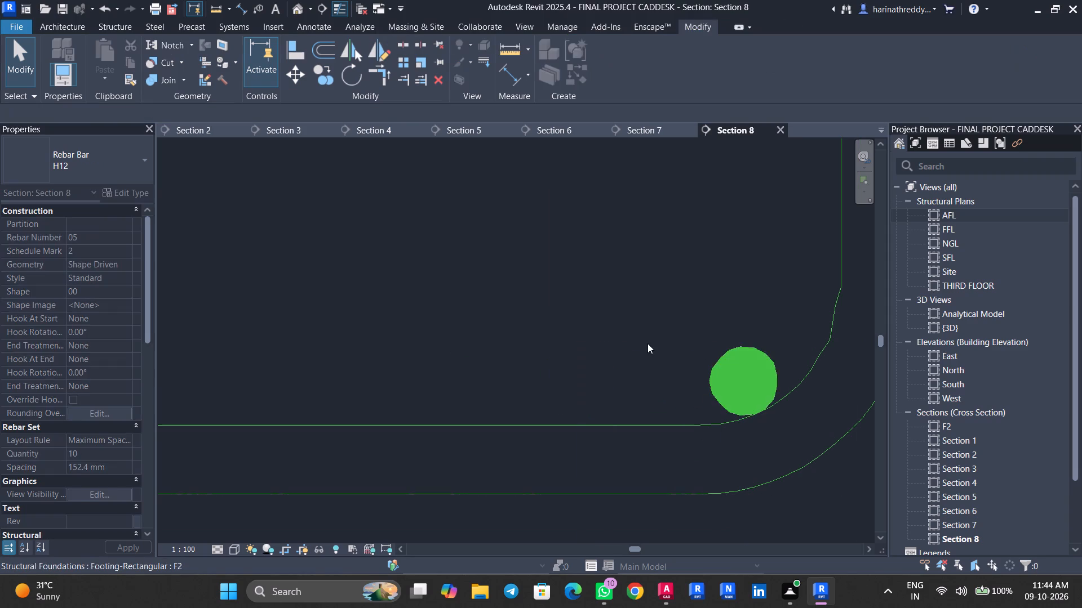
Save the project.
{"action": "scroll", "coordinate": [648, 343], "scroll_direction": "down", "scroll_amount": 9}
{"action": "key", "text": "ctrl+s"}
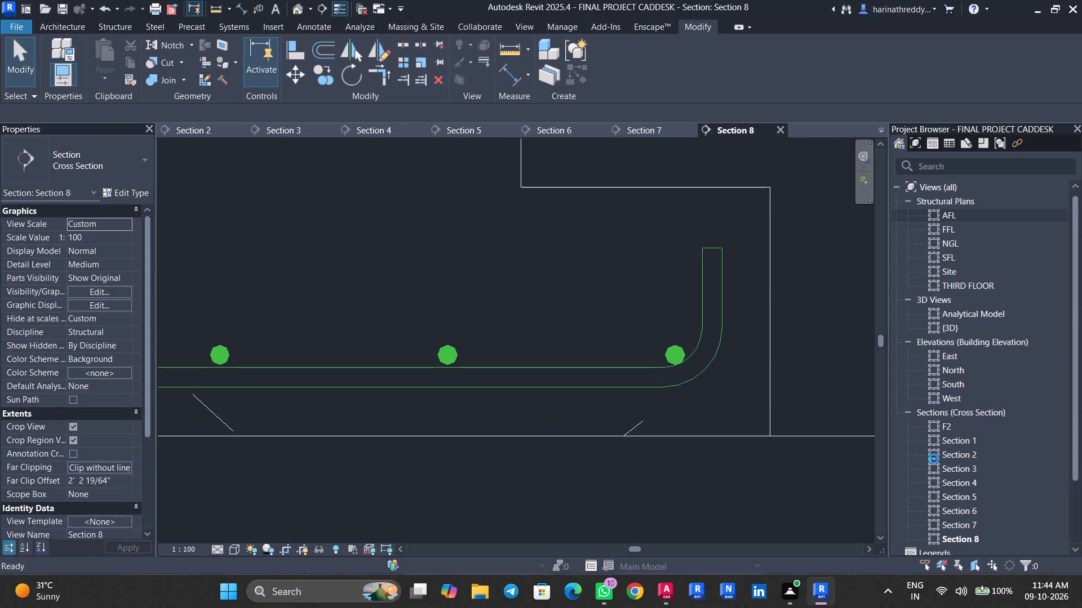
View the footing reinforcement in Section 1 for comparison and return to Section 8.
{"action": "double_click", "coordinate": [961, 444]}
{"action": "double_click", "coordinate": [988, 526]}
{"action": "double_click", "coordinate": [976, 537]}
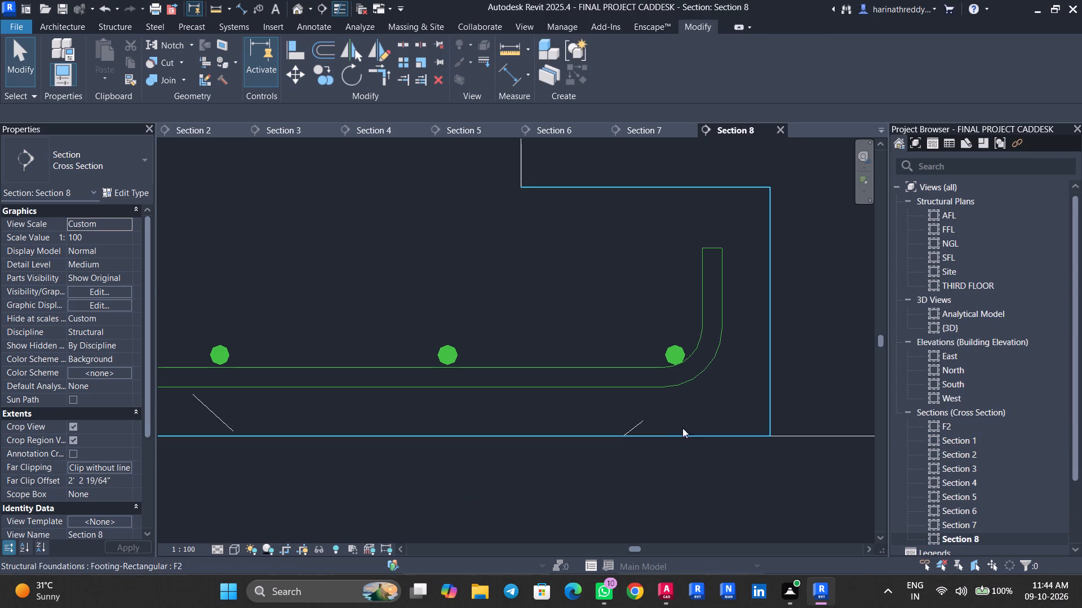
Make the bent bottom bar set show unobscured in the {3D} view.
{"action": "left_click", "coordinate": [680, 385]}
{"action": "left_click", "coordinate": [64, 497]}
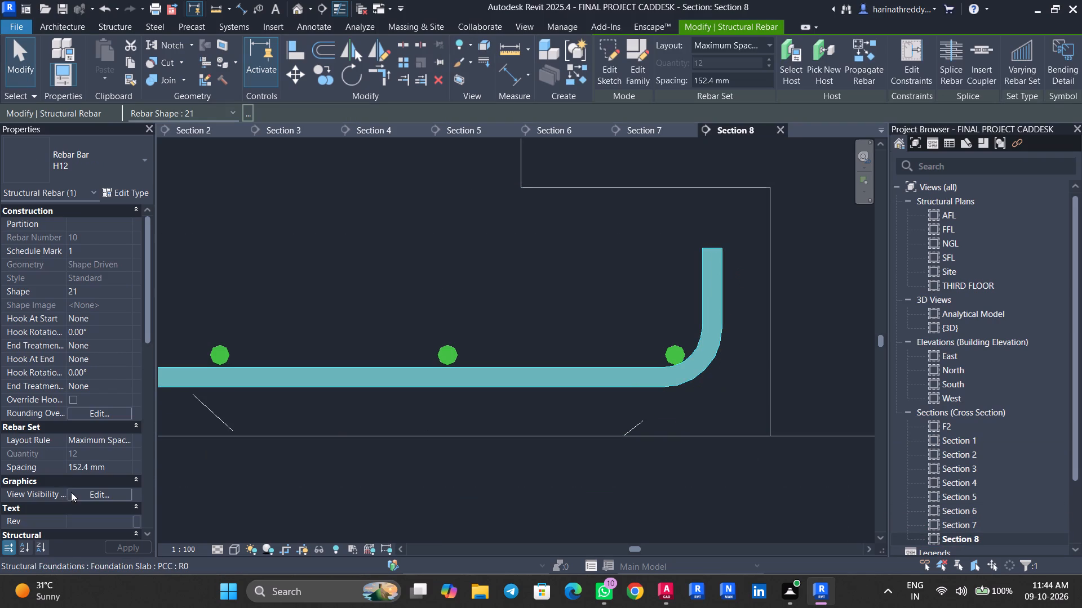
{"action": "left_click", "coordinate": [71, 492]}
{"action": "left_click", "coordinate": [640, 263]}
{"action": "left_click", "coordinate": [644, 260]}
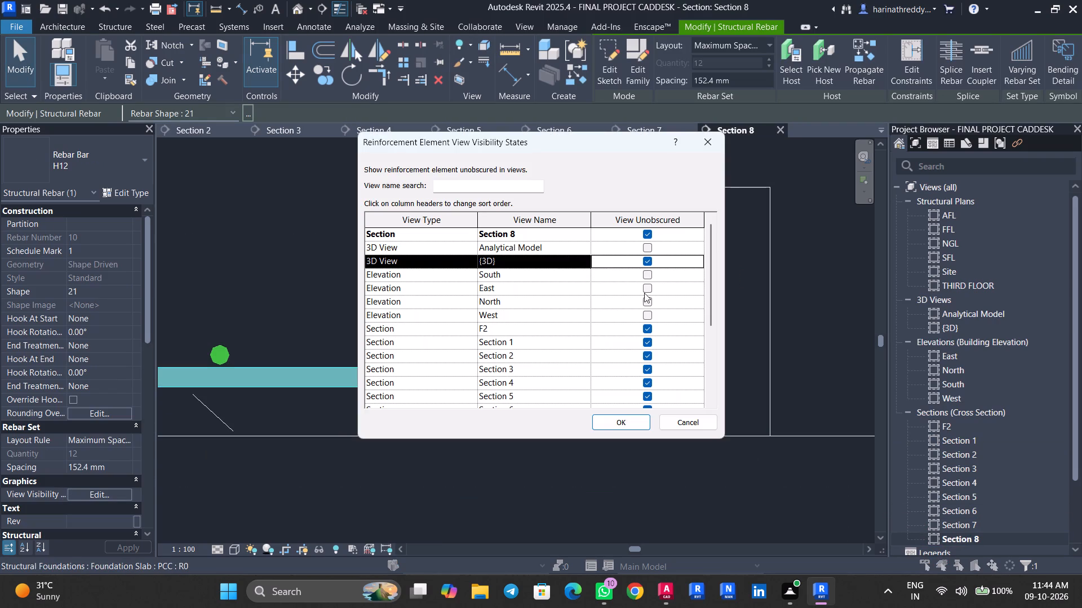
{"action": "left_click", "coordinate": [627, 413]}
{"action": "left_click", "coordinate": [631, 420]}
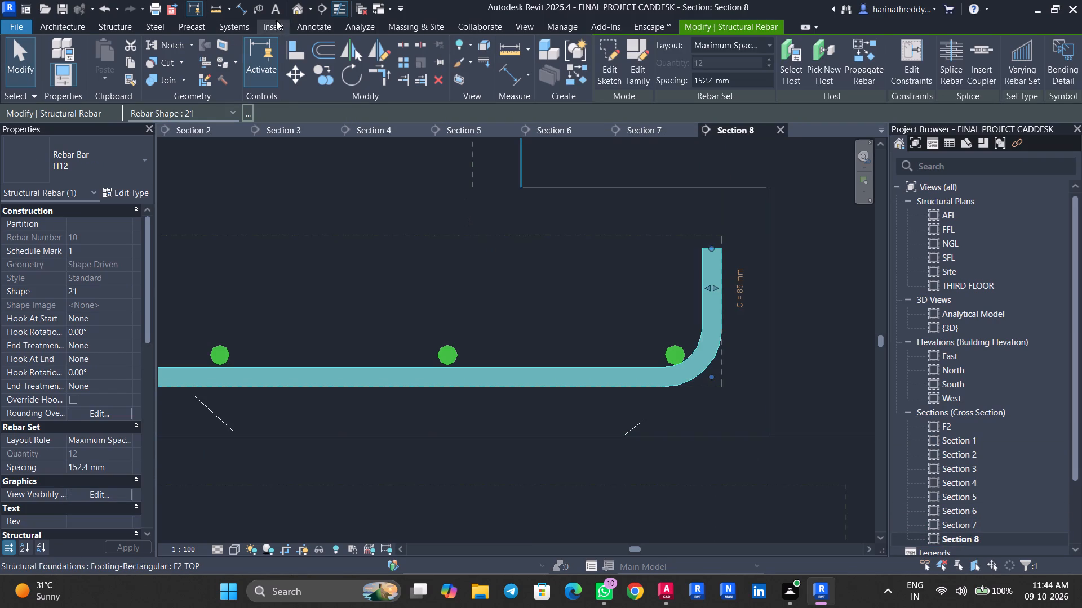
Examine the bent and straight reinforcement in both tiers of the stepped footings across the building in the {3D} view.
{"action": "key", "text": "Escape"}
{"action": "key", "text": "Escape"}
{"action": "left_click", "coordinate": [298, 6]}
{"action": "scroll", "coordinate": [526, 324], "scroll_direction": "down", "scroll_amount": 8}
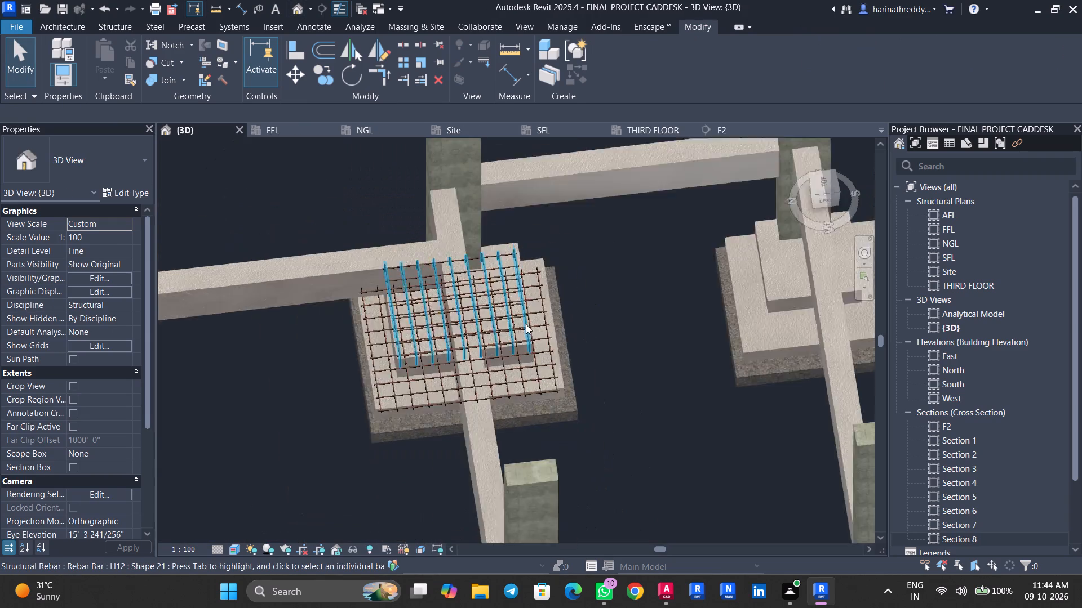
{"action": "scroll", "coordinate": [526, 324], "scroll_direction": "down", "scroll_amount": 9}
{"action": "middle_click_drag", "start_coordinate": [407, 422], "coordinate": [565, 379], "text": "shift"}
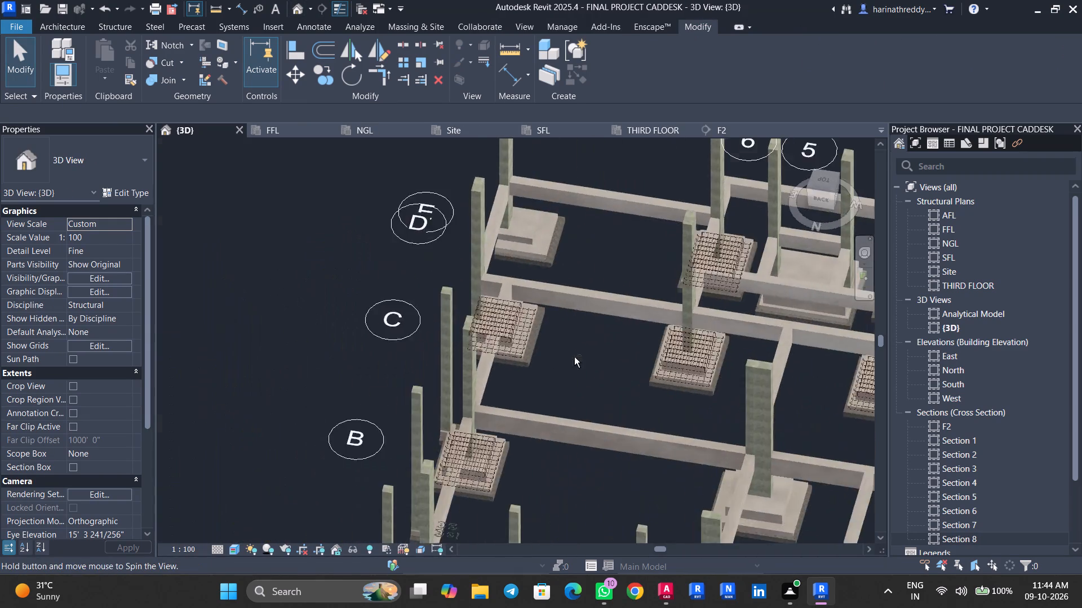
{"action": "middle_click_drag", "start_coordinate": [574, 356], "coordinate": [297, 358]}
{"action": "scroll", "coordinate": [375, 343], "scroll_direction": "down", "scroll_amount": 4}
{"action": "middle_click_drag", "start_coordinate": [374, 365], "coordinate": [458, 336]}
{"action": "scroll", "coordinate": [363, 392], "scroll_direction": "up", "scroll_amount": 7}
{"action": "scroll", "coordinate": [368, 386], "scroll_direction": "down", "scroll_amount": 1}
{"action": "scroll", "coordinate": [368, 386], "scroll_direction": "up", "scroll_amount": 3}
{"action": "scroll", "coordinate": [358, 387], "scroll_direction": "down", "scroll_amount": 1}
{"action": "scroll", "coordinate": [358, 387], "scroll_direction": "up", "scroll_amount": 8}
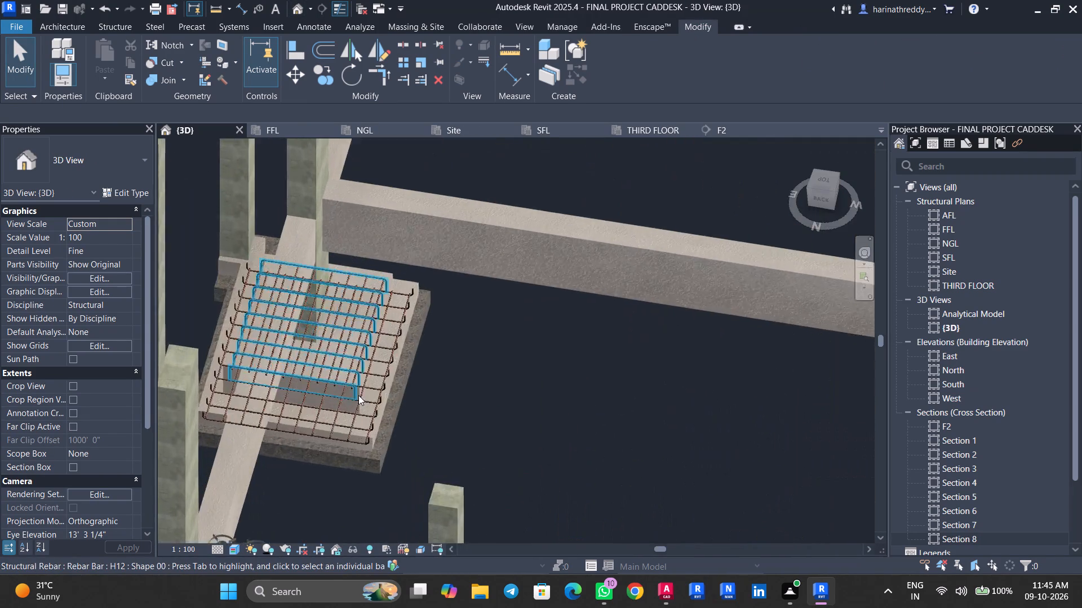
{"action": "scroll", "coordinate": [358, 395], "scroll_direction": "up", "scroll_amount": 3}
{"action": "middle_click_drag", "start_coordinate": [353, 419], "coordinate": [398, 363]}
{"action": "middle_click_drag", "start_coordinate": [463, 422], "coordinate": [300, 445], "text": "shift"}
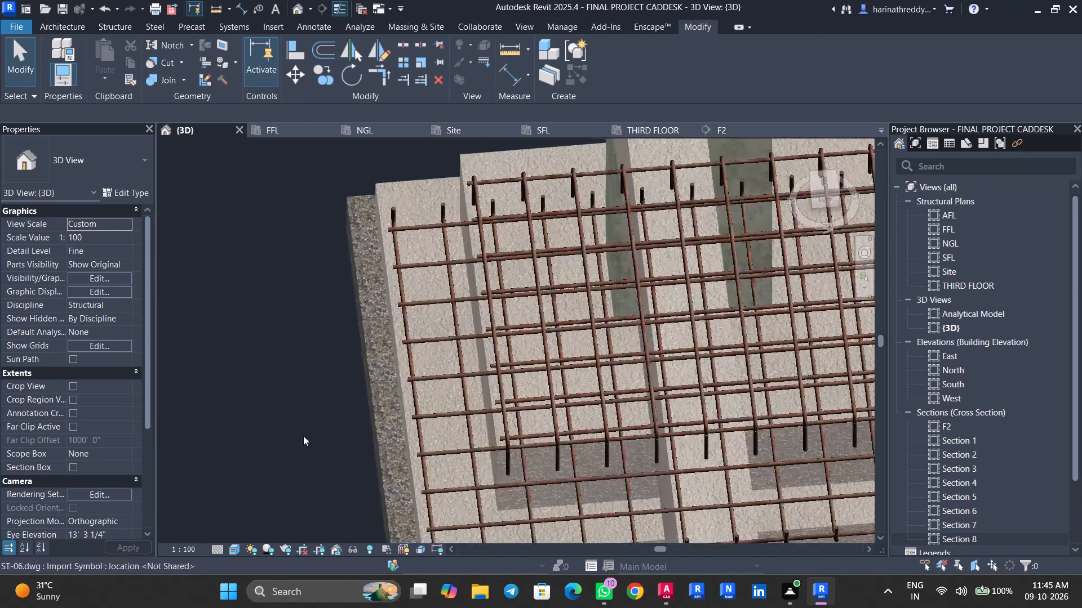
{"action": "scroll", "coordinate": [306, 428], "scroll_direction": "down", "scroll_amount": 11}
{"action": "middle_click_drag", "start_coordinate": [259, 376], "coordinate": [654, 589]}
{"action": "scroll", "coordinate": [487, 457], "scroll_direction": "down", "scroll_amount": 1}
{"action": "middle_click_drag", "start_coordinate": [487, 457], "coordinate": [527, 512]}
{"action": "scroll", "coordinate": [394, 459], "scroll_direction": "up", "scroll_amount": 5}
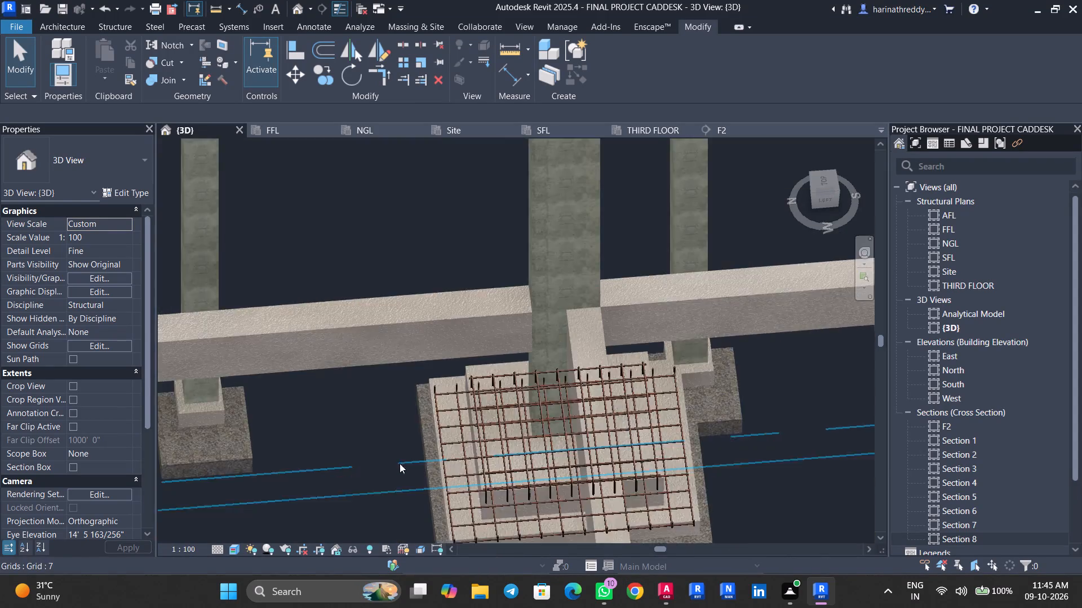
{"action": "scroll", "coordinate": [400, 463], "scroll_direction": "up", "scroll_amount": 10}
{"action": "scroll", "coordinate": [465, 493], "scroll_direction": "down", "scroll_amount": 1}
{"action": "scroll", "coordinate": [465, 493], "scroll_direction": "up", "scroll_amount": 2}
{"action": "scroll", "coordinate": [431, 486], "scroll_direction": "down", "scroll_amount": 2}
{"action": "scroll", "coordinate": [391, 491], "scroll_direction": "up", "scroll_amount": 2}
{"action": "scroll", "coordinate": [390, 488], "scroll_direction": "down", "scroll_amount": 8}
{"action": "scroll", "coordinate": [390, 484], "scroll_direction": "up", "scroll_amount": 1}
{"action": "scroll", "coordinate": [390, 484], "scroll_direction": "down", "scroll_amount": 3}
{"action": "middle_click_drag", "start_coordinate": [650, 482], "coordinate": [308, 439]}
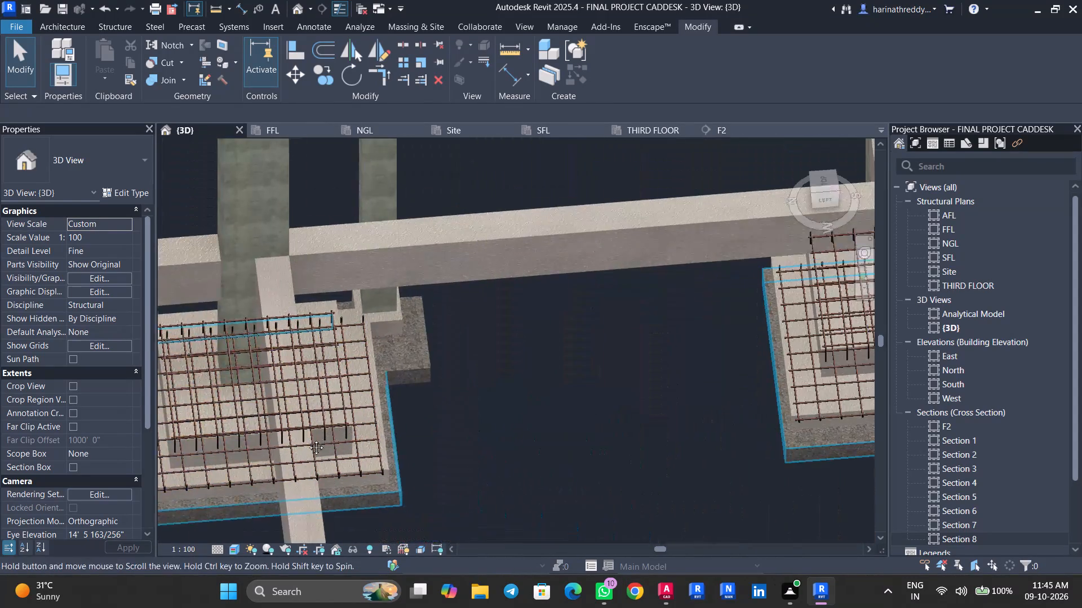
{"action": "middle_click_drag", "start_coordinate": [308, 439], "coordinate": [292, 439]}
{"action": "middle_click_drag", "start_coordinate": [546, 423], "coordinate": [747, 405]}
{"action": "middle_click_drag", "start_coordinate": [538, 439], "coordinate": [675, 431]}
{"action": "scroll", "coordinate": [633, 435], "scroll_direction": "down", "scroll_amount": 2}
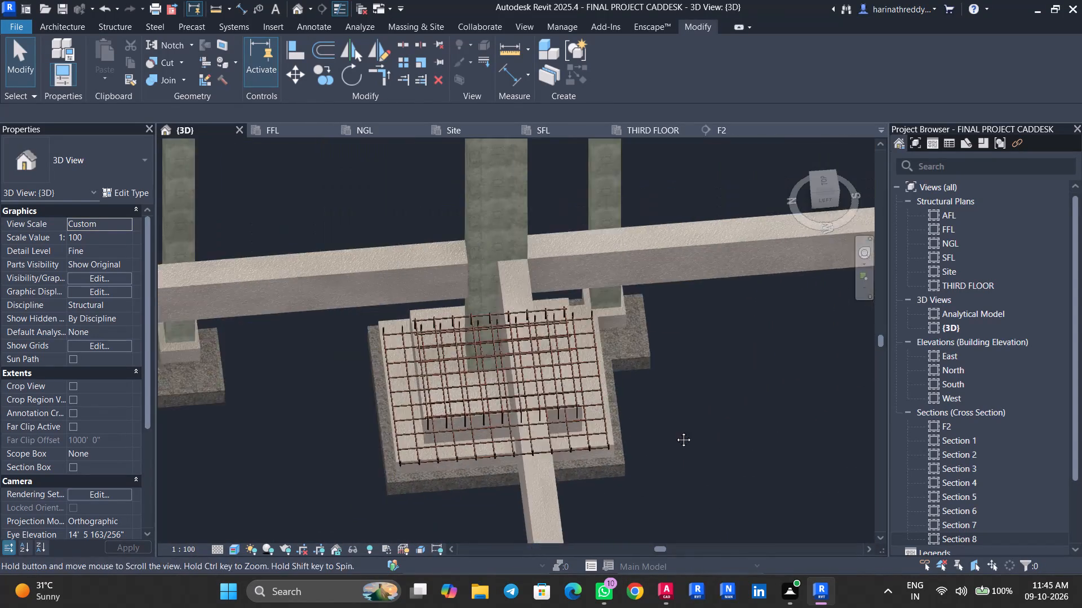
{"action": "middle_click_drag", "start_coordinate": [675, 431], "coordinate": [676, 431]}
{"action": "scroll", "coordinate": [675, 431], "scroll_direction": "down", "scroll_amount": 5}
{"action": "middle_click_drag", "start_coordinate": [507, 457], "coordinate": [621, 390]}
{"action": "middle_click_drag", "start_coordinate": [561, 442], "coordinate": [590, 196]}
{"action": "scroll", "coordinate": [484, 369], "scroll_direction": "up", "scroll_amount": 12}
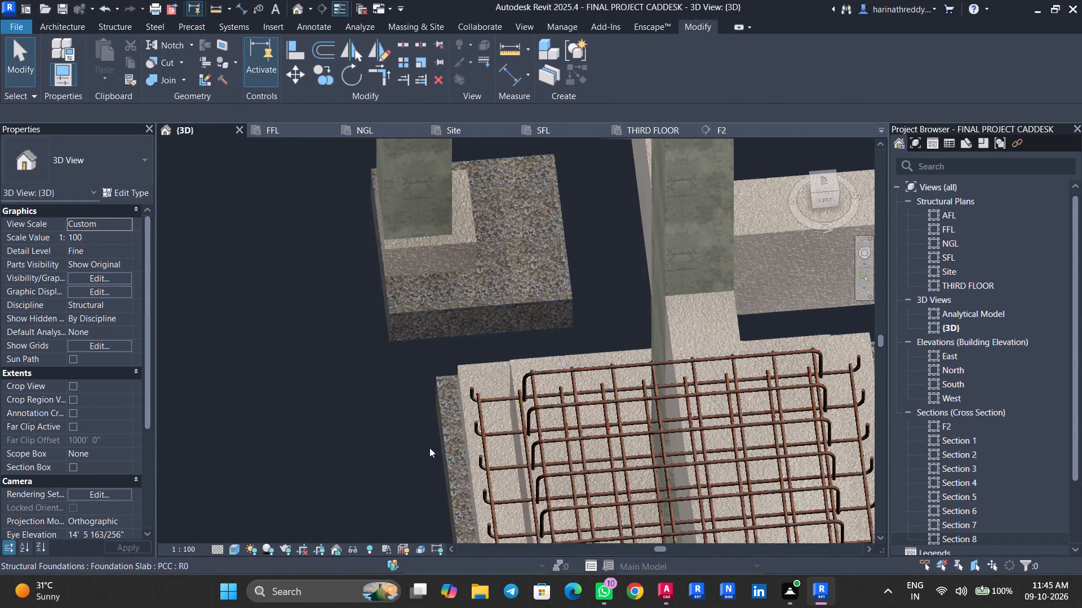
{"action": "scroll", "coordinate": [429, 448], "scroll_direction": "up", "scroll_amount": 4}
{"action": "middle_click_drag", "start_coordinate": [420, 437], "coordinate": [344, 190]}
{"action": "scroll", "coordinate": [343, 207], "scroll_direction": "down", "scroll_amount": 7}
{"action": "middle_click_drag", "start_coordinate": [395, 415], "coordinate": [481, 416], "text": "shift"}
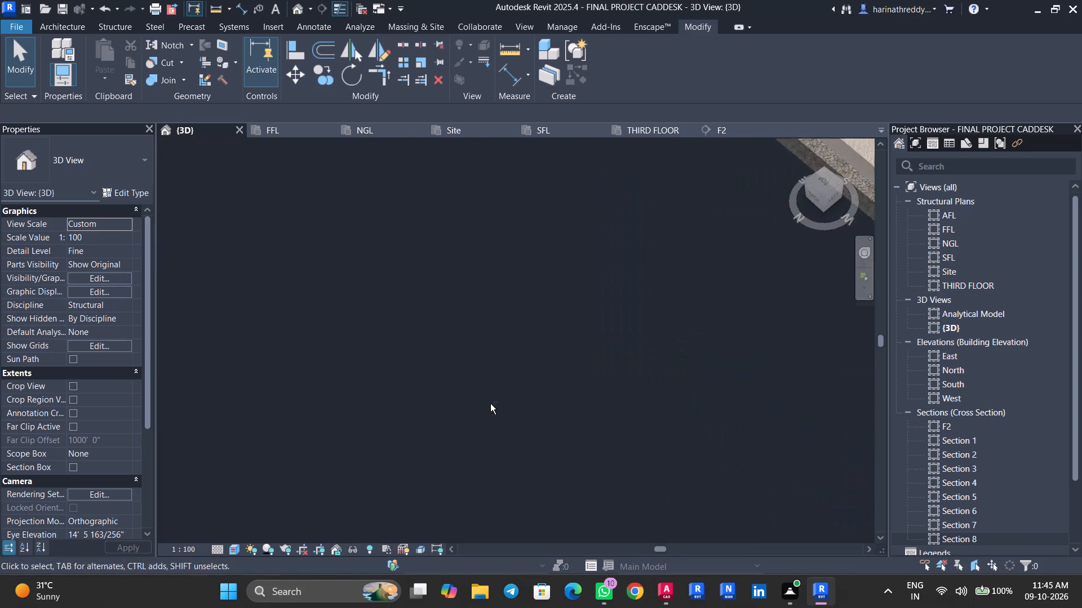
{"action": "middle_click_drag", "start_coordinate": [518, 351], "coordinate": [314, 409]}
{"action": "scroll", "coordinate": [330, 405], "scroll_direction": "down", "scroll_amount": 18}
{"action": "middle_click_drag", "start_coordinate": [403, 424], "coordinate": [498, 433], "text": "shift"}
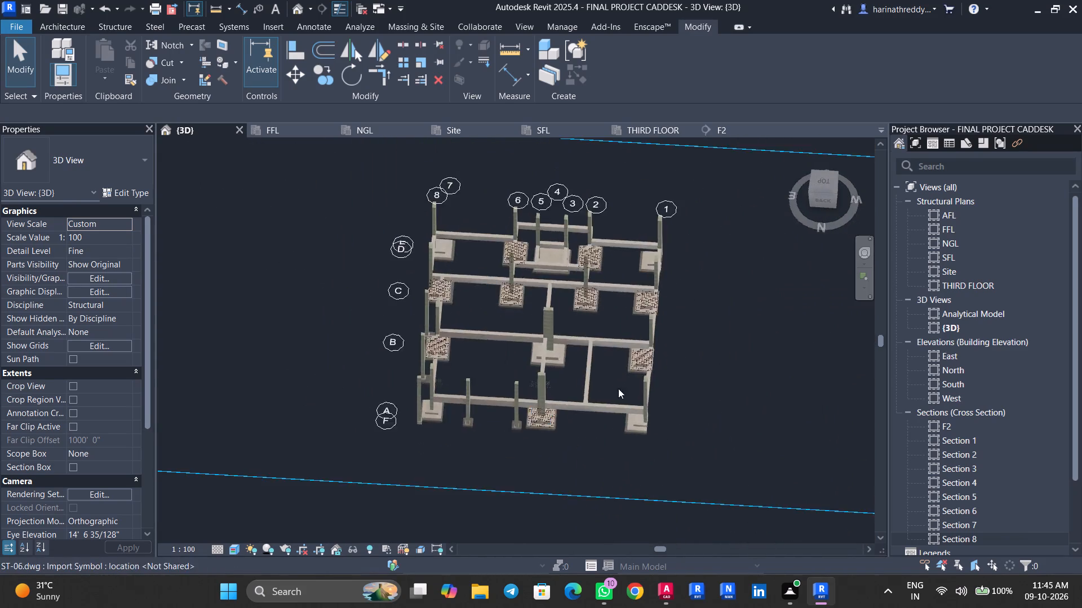
{"action": "scroll", "coordinate": [614, 387], "scroll_direction": "up", "scroll_amount": 20}
{"action": "scroll", "coordinate": [554, 446], "scroll_direction": "down", "scroll_amount": 7}
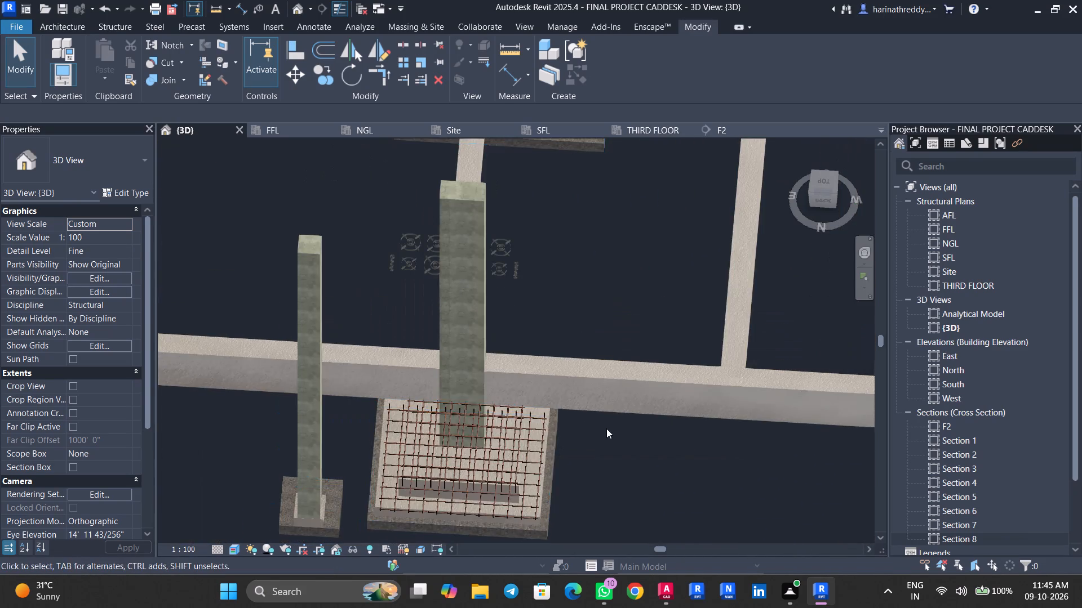
{"action": "scroll", "coordinate": [490, 425], "scroll_direction": "up", "scroll_amount": 6}
{"action": "middle_click_drag", "start_coordinate": [607, 448], "coordinate": [612, 430], "text": "shift"}
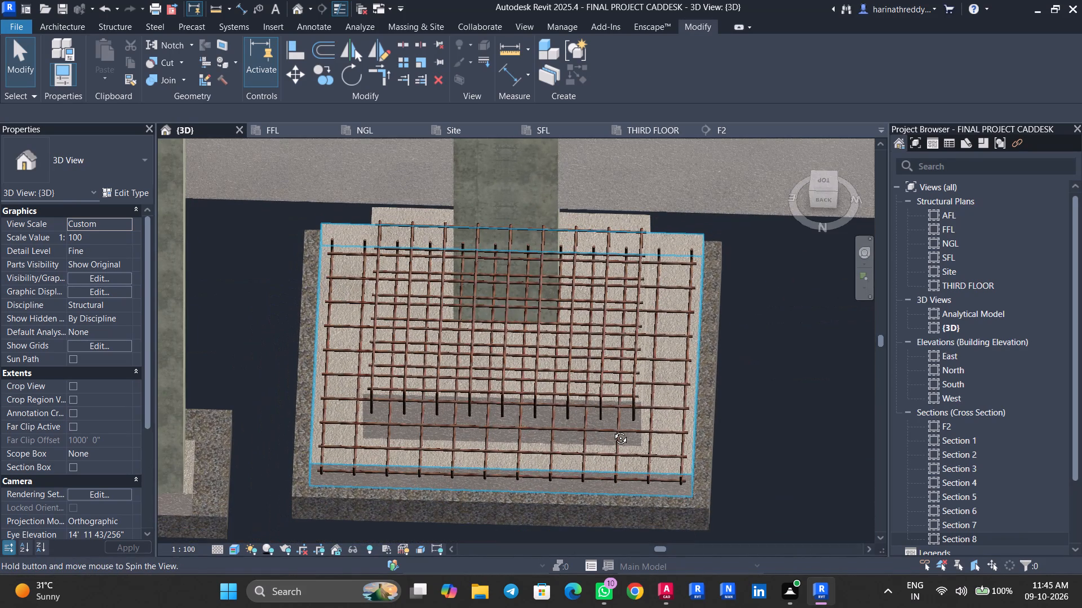
{"action": "middle_click_drag", "start_coordinate": [612, 430], "coordinate": [606, 443], "text": "shift"}
{"action": "scroll", "coordinate": [637, 408], "scroll_direction": "down", "scroll_amount": 14}
{"action": "middle_click_drag", "start_coordinate": [668, 381], "coordinate": [507, 516]}
{"action": "scroll", "coordinate": [649, 414], "scroll_direction": "up", "scroll_amount": 2}
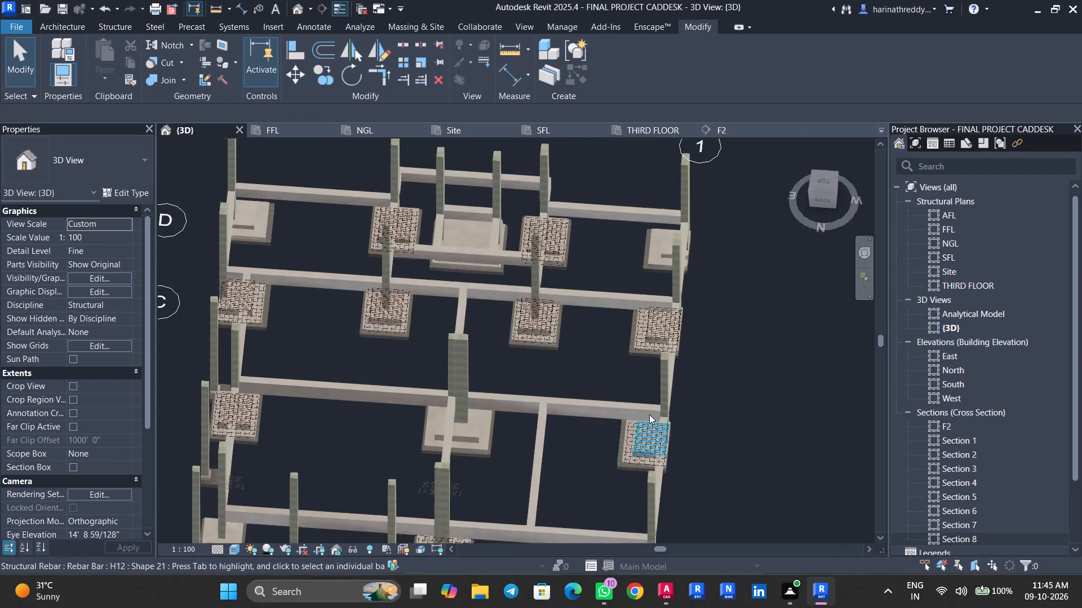
{"action": "scroll", "coordinate": [649, 414], "scroll_direction": "up", "scroll_amount": 9}
{"action": "middle_click_drag", "start_coordinate": [626, 198], "coordinate": [562, 534]}
{"action": "scroll", "coordinate": [459, 449], "scroll_direction": "up", "scroll_amount": 1}
{"action": "middle_click_drag", "start_coordinate": [461, 505], "coordinate": [475, 554]}
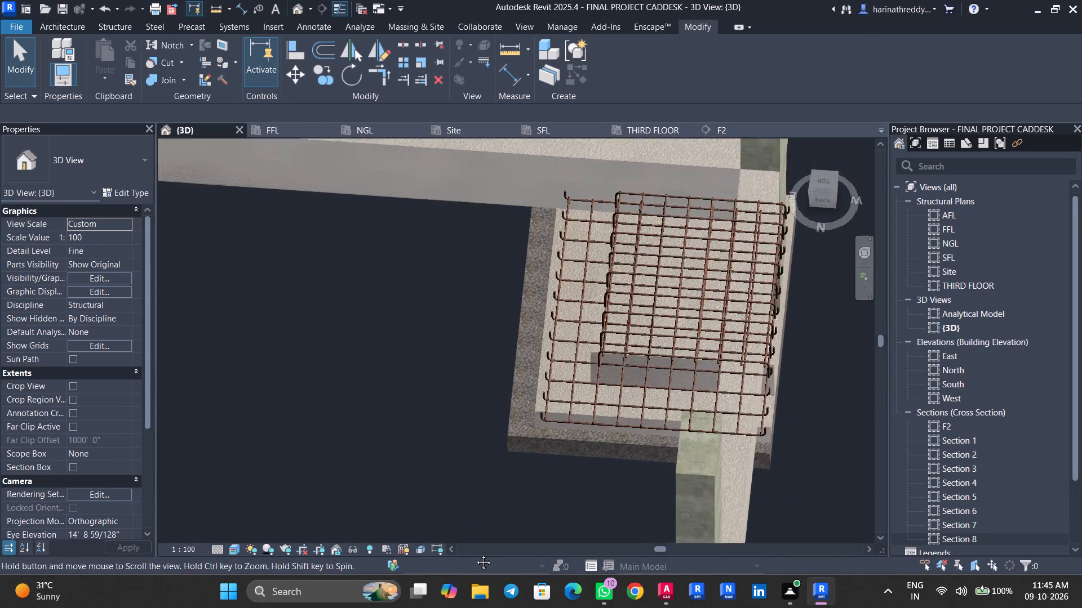
{"action": "middle_click_drag", "start_coordinate": [475, 554], "coordinate": [491, 605]}
{"action": "scroll", "coordinate": [481, 500], "scroll_direction": "down", "scroll_amount": 4}
{"action": "scroll", "coordinate": [472, 383], "scroll_direction": "up", "scroll_amount": 1}
{"action": "middle_click_drag", "start_coordinate": [472, 383], "coordinate": [534, 597]}
{"action": "scroll", "coordinate": [495, 463], "scroll_direction": "down", "scroll_amount": 3}
{"action": "scroll", "coordinate": [495, 463], "scroll_direction": "up", "scroll_amount": 1}
{"action": "scroll", "coordinate": [495, 463], "scroll_direction": "down", "scroll_amount": 2}
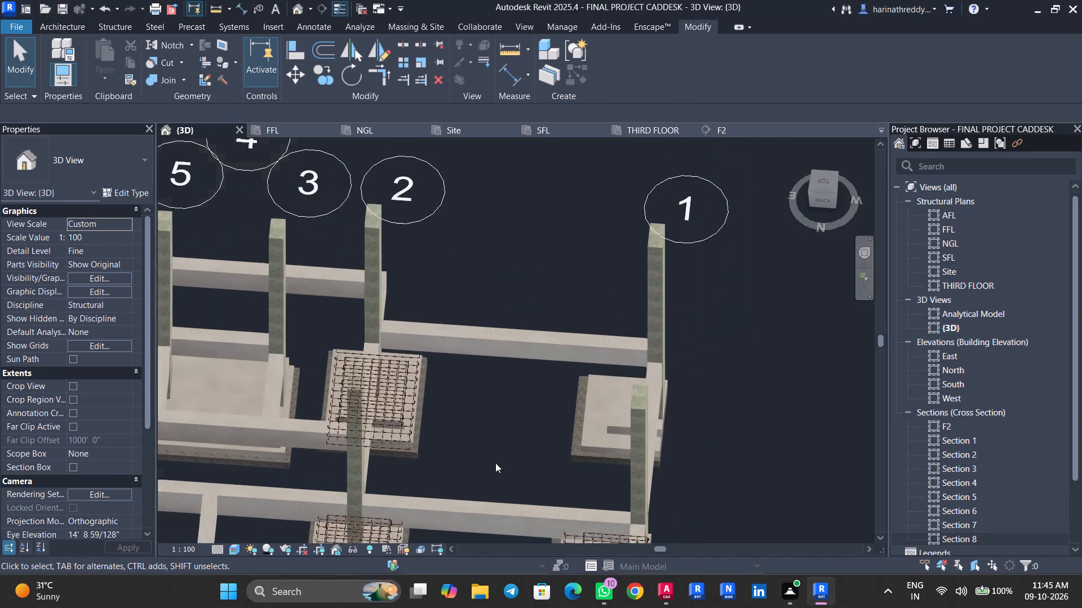
Save the project.
{"action": "key", "text": "ctrl+s"}
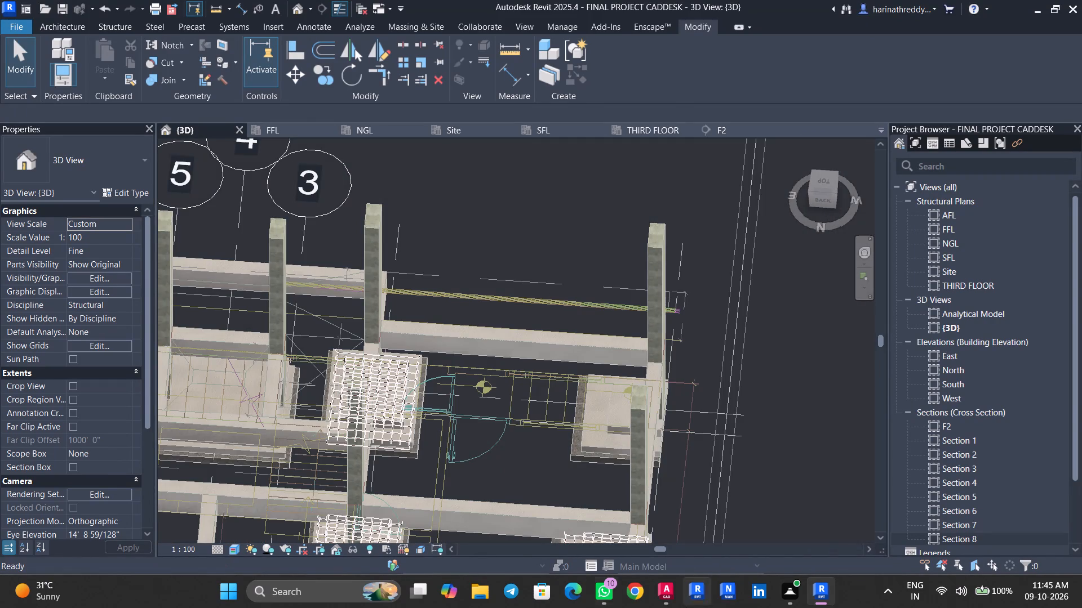
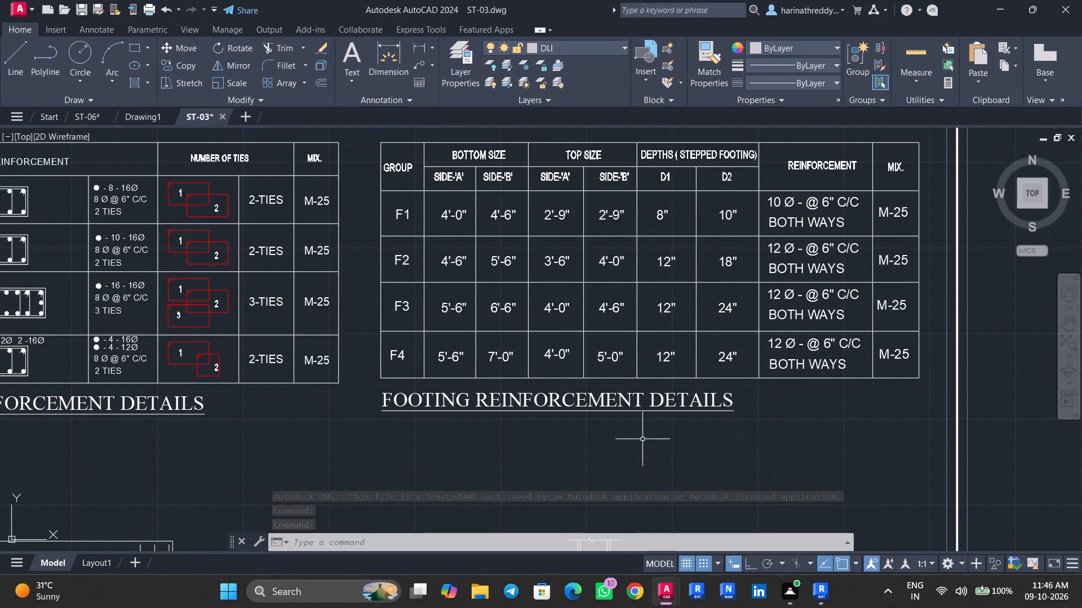
Check the F1 sizes, depths and bars in the footing reinforcement details table of the ST-03 drawing.
{"action": "scroll", "coordinate": [638, 435], "scroll_direction": "down", "scroll_amount": 1}
{"action": "middle_click_drag", "start_coordinate": [610, 462], "coordinate": [675, 332]}
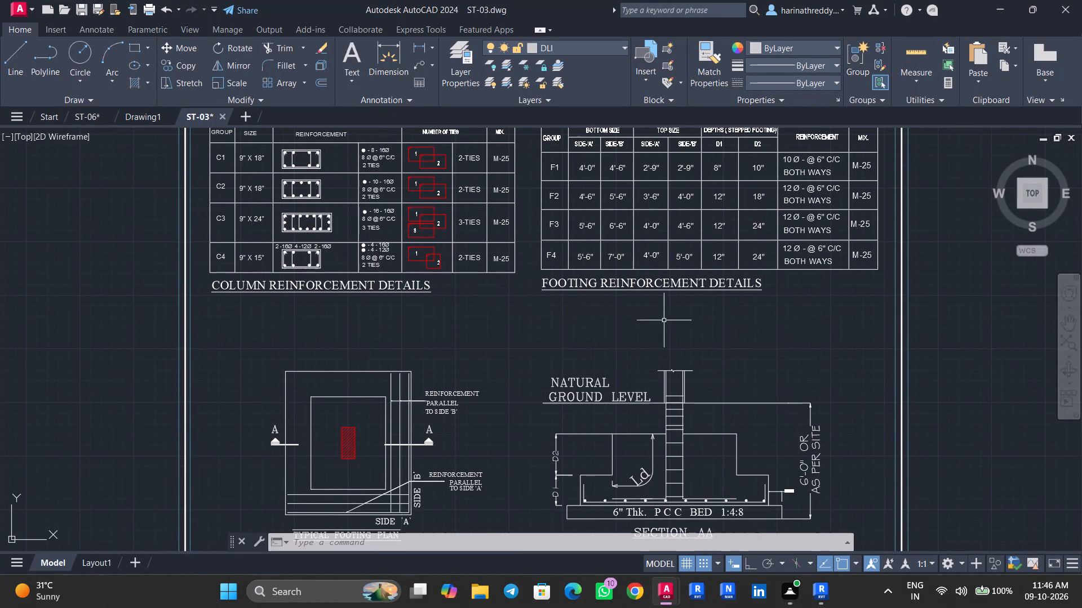
{"action": "scroll", "coordinate": [620, 166], "scroll_direction": "up", "scroll_amount": 2}
{"action": "middle_click_drag", "start_coordinate": [632, 189], "coordinate": [507, 297]}
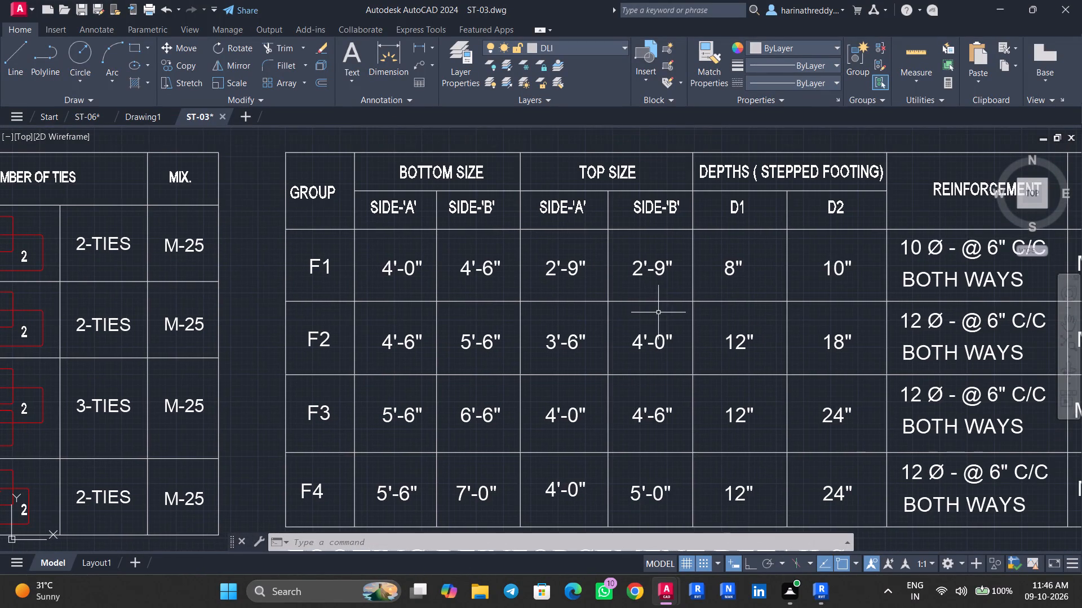
{"action": "middle_click_drag", "start_coordinate": [658, 312], "coordinate": [456, 337]}
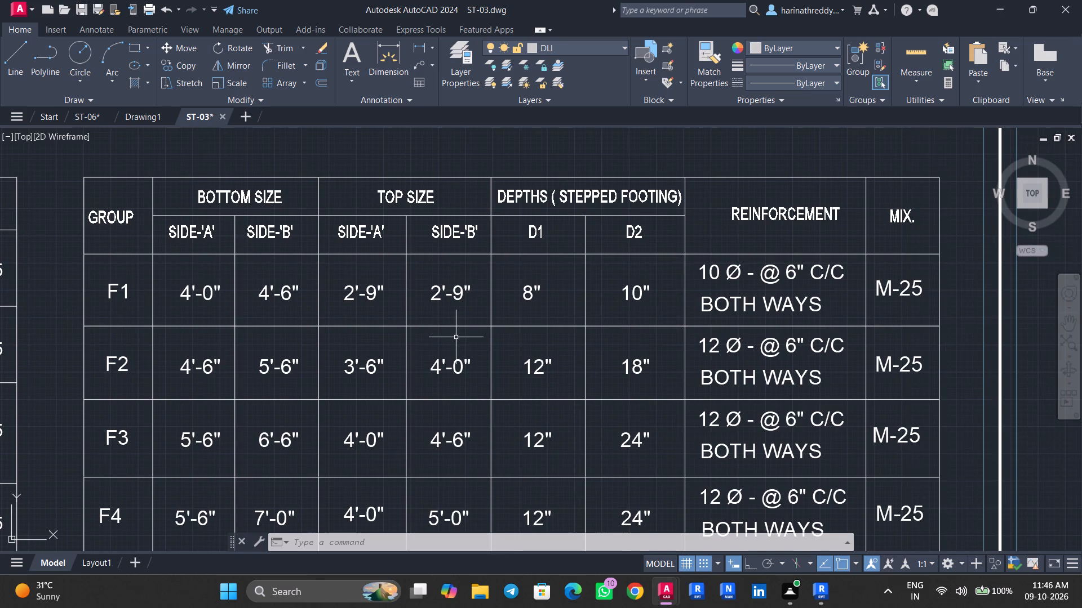
Switch to Revit and, in the AFL plan, draw a section across the stepped F1 footing at grid 7.
{"action": "left_click", "coordinate": [824, 589]}
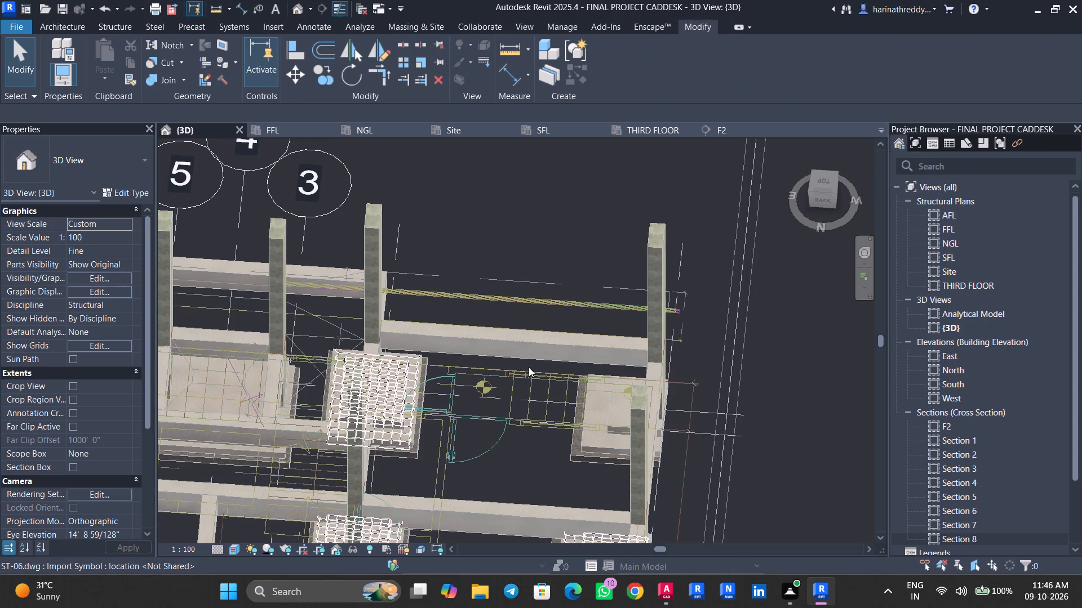
{"action": "scroll", "coordinate": [529, 367], "scroll_direction": "down", "scroll_amount": 3}
{"action": "double_click", "coordinate": [946, 212]}
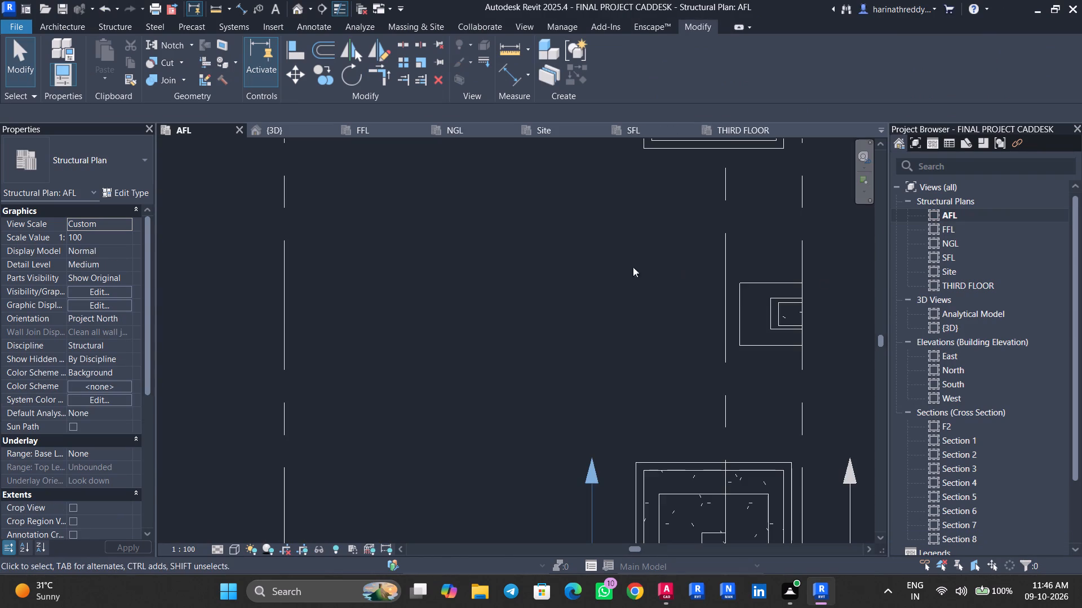
{"action": "scroll", "coordinate": [608, 270], "scroll_direction": "down", "scroll_amount": 2}
{"action": "middle_click_drag", "start_coordinate": [604, 275], "coordinate": [561, 447]}
{"action": "scroll", "coordinate": [562, 386], "scroll_direction": "down", "scroll_amount": 3}
{"action": "left_click", "coordinate": [594, 356]}
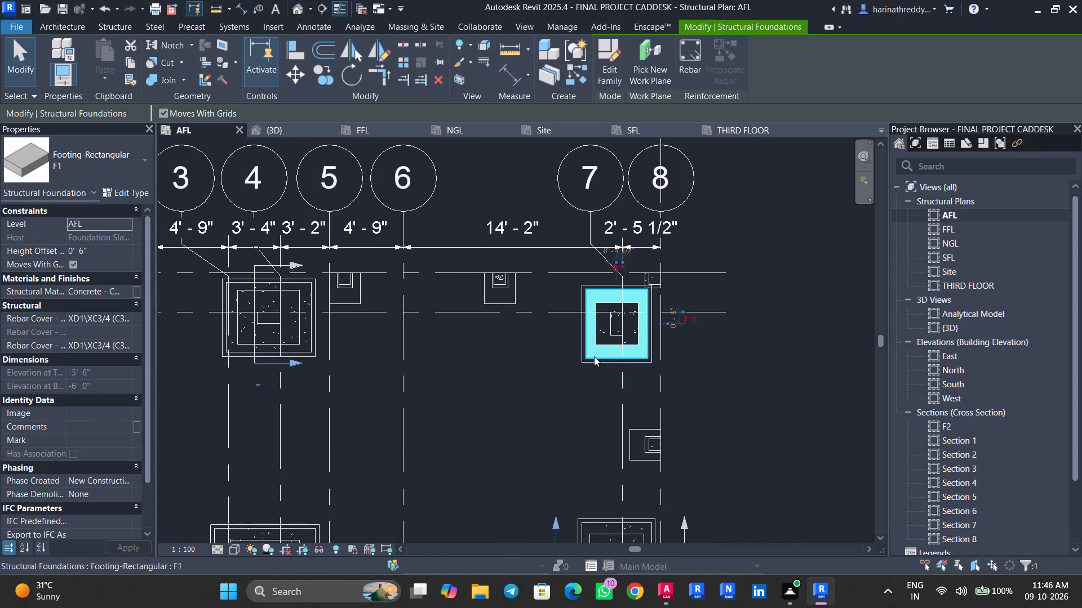
{"action": "scroll", "coordinate": [594, 356], "scroll_direction": "up", "scroll_amount": 2}
{"action": "key", "text": "Escape"}
{"action": "key", "text": "Escape"}
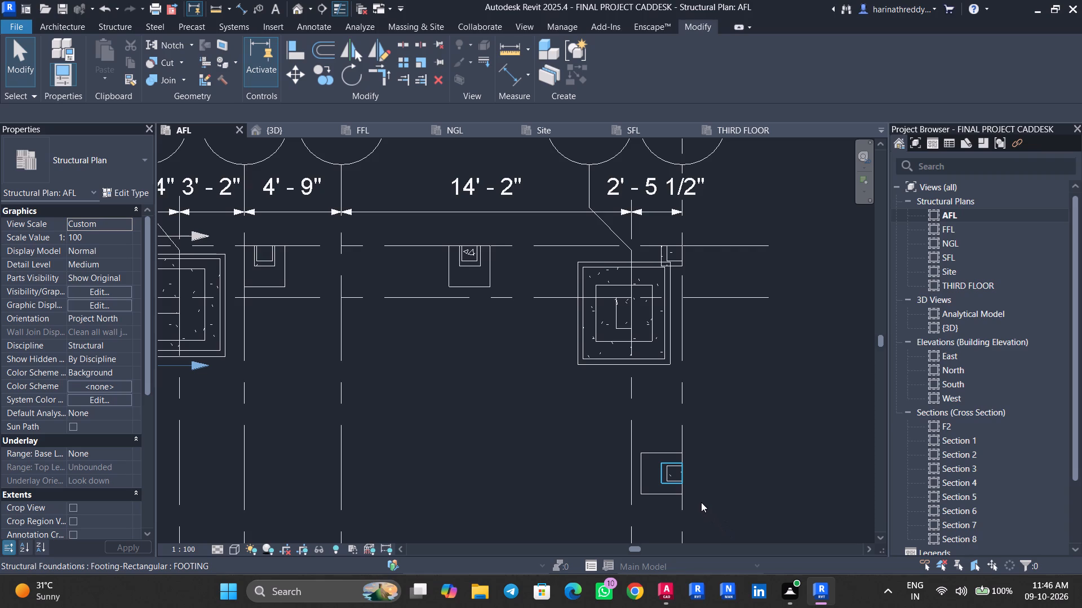
{"action": "left_click", "coordinate": [323, 8]}
{"action": "left_click", "coordinate": [550, 310]}
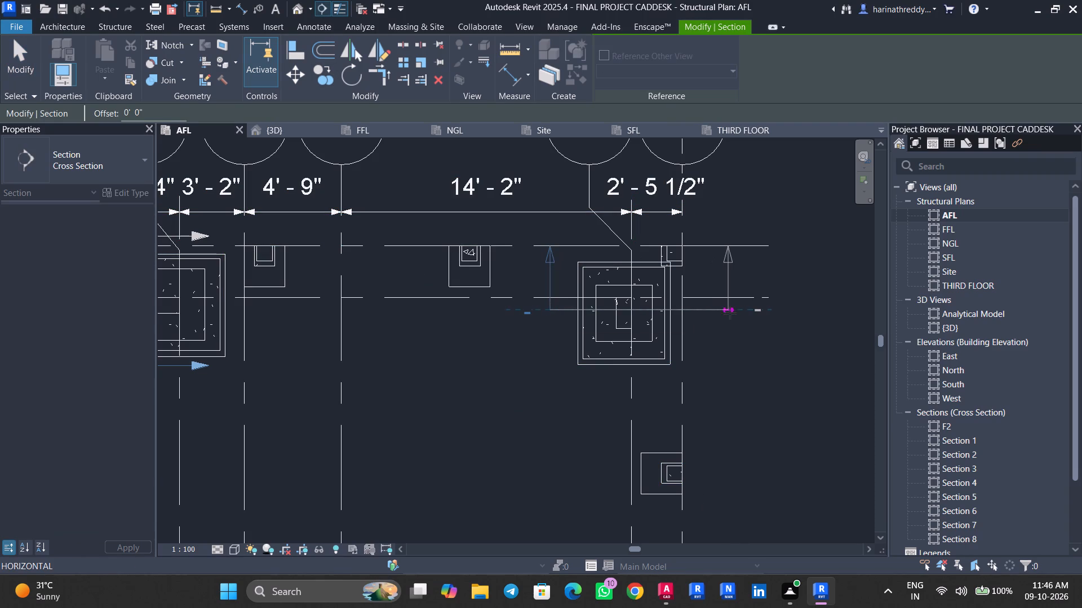
{"action": "left_click", "coordinate": [730, 313]}
{"action": "key", "text": "Escape"}
{"action": "key", "text": "Escape"}
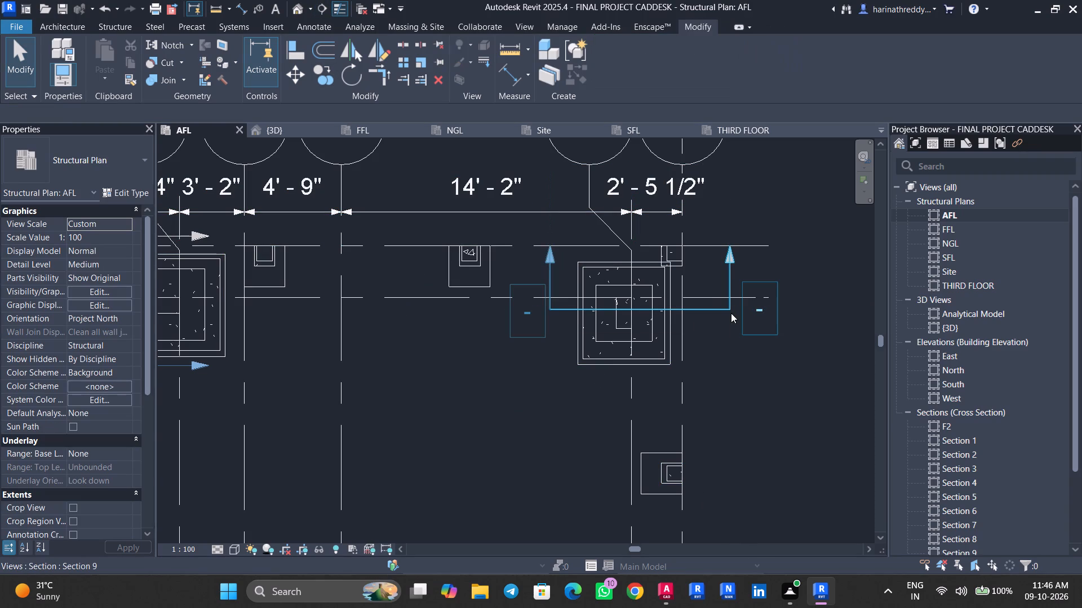
Tighten the new section's width and depth around the F1 footing, with a far clip of about 2' 5", and open its view.
{"action": "left_click", "coordinate": [698, 317]}
{"action": "left_click", "coordinate": [702, 310]}
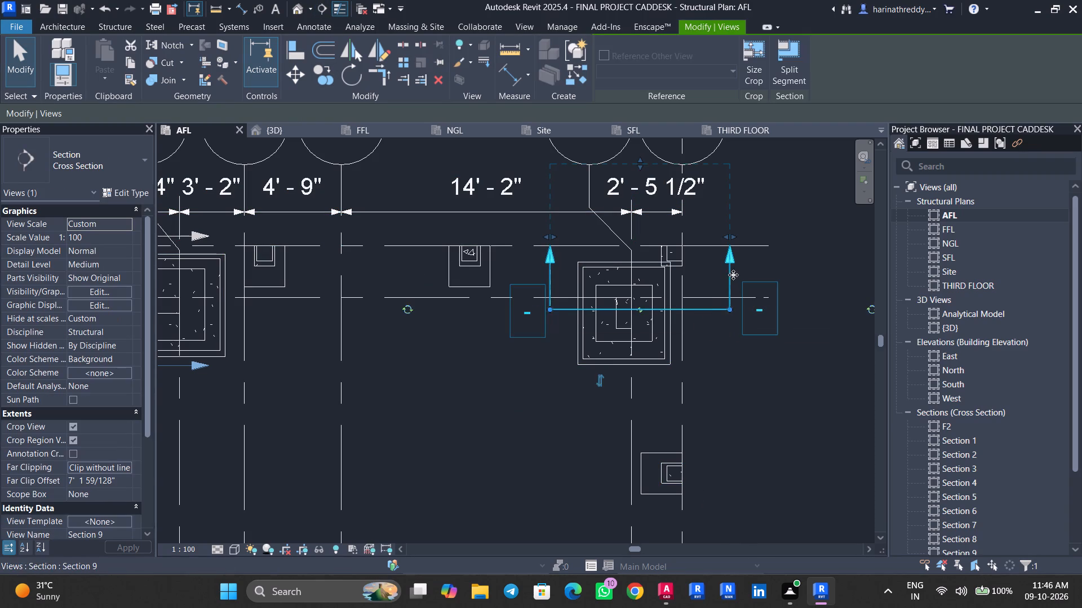
{"action": "left_click_drag", "start_coordinate": [731, 242], "coordinate": [704, 239]}
{"action": "left_click_drag", "start_coordinate": [628, 170], "coordinate": [641, 267]}
{"action": "right_click", "coordinate": [725, 296]}
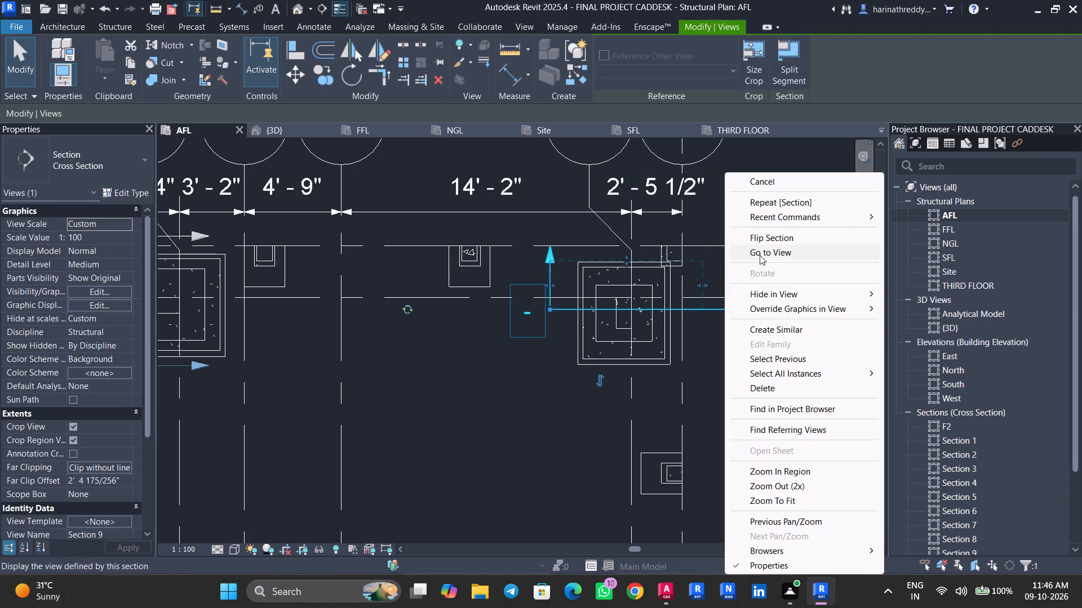
{"action": "left_click", "coordinate": [760, 249]}
{"action": "scroll", "coordinate": [544, 453], "scroll_direction": "up", "scroll_amount": 2}
{"action": "scroll", "coordinate": [544, 453], "scroll_direction": "down", "scroll_amount": 1}
{"action": "scroll", "coordinate": [544, 453], "scroll_direction": "up", "scroll_amount": 5}
{"action": "middle_click_drag", "start_coordinate": [533, 480], "coordinate": [636, 459]}
{"action": "left_click", "coordinate": [658, 297]}
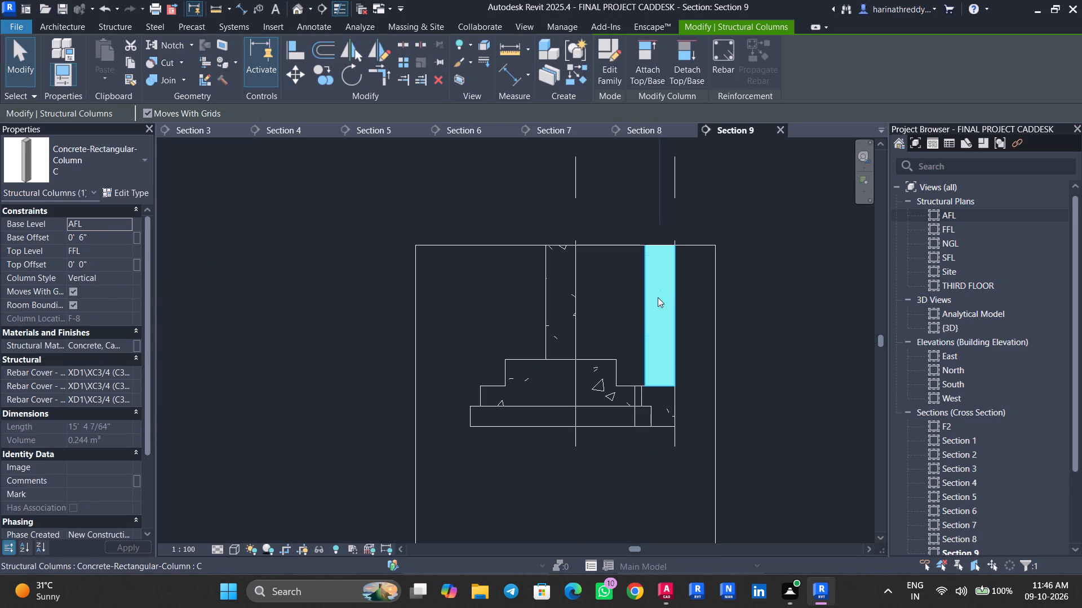
{"action": "key", "text": "Escape"}
{"action": "key", "text": "Escape"}
{"action": "key", "text": "Escape"}
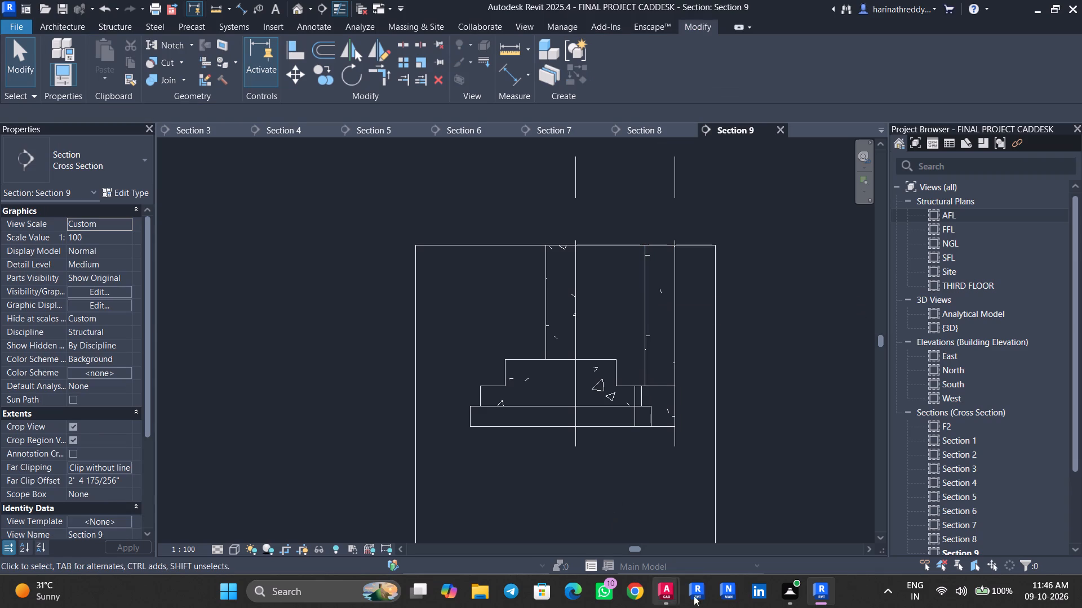
Switch to AutoCAD and examine the typical footing plan and Section-AA in ST-03 for the stepped footing's bar arrangement.
{"action": "left_click", "coordinate": [664, 597]}
{"action": "left_click", "coordinate": [805, 527]}
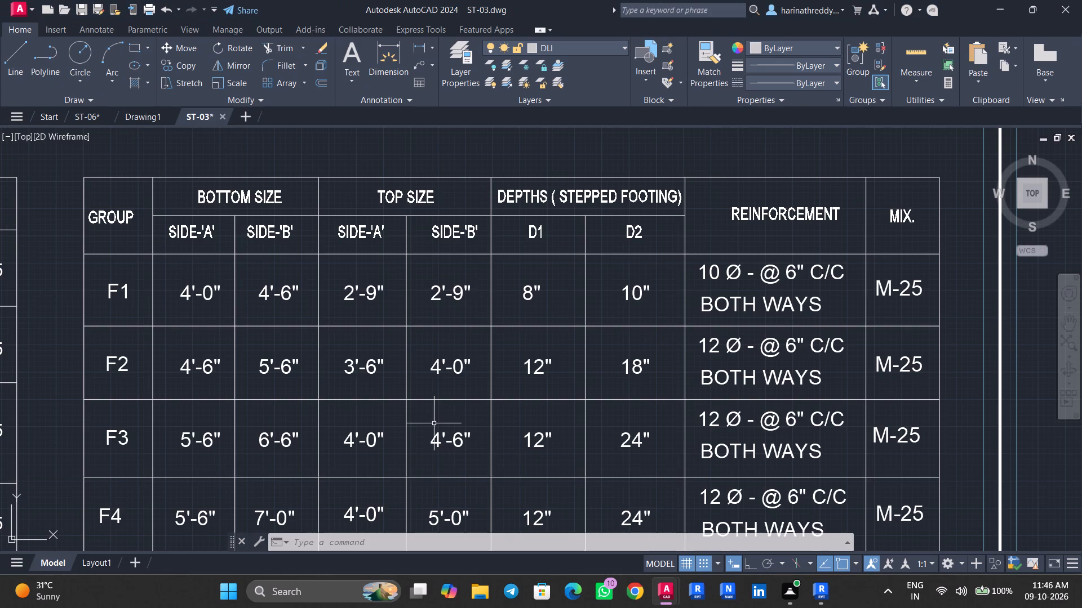
{"action": "scroll", "coordinate": [433, 423], "scroll_direction": "down", "scroll_amount": 4}
{"action": "scroll", "coordinate": [433, 423], "scroll_direction": "up", "scroll_amount": 1}
{"action": "middle_click_drag", "start_coordinate": [452, 443], "coordinate": [570, 302]}
{"action": "scroll", "coordinate": [344, 447], "scroll_direction": "up", "scroll_amount": 5}
{"action": "middle_click_drag", "start_coordinate": [577, 415], "coordinate": [352, 413]}
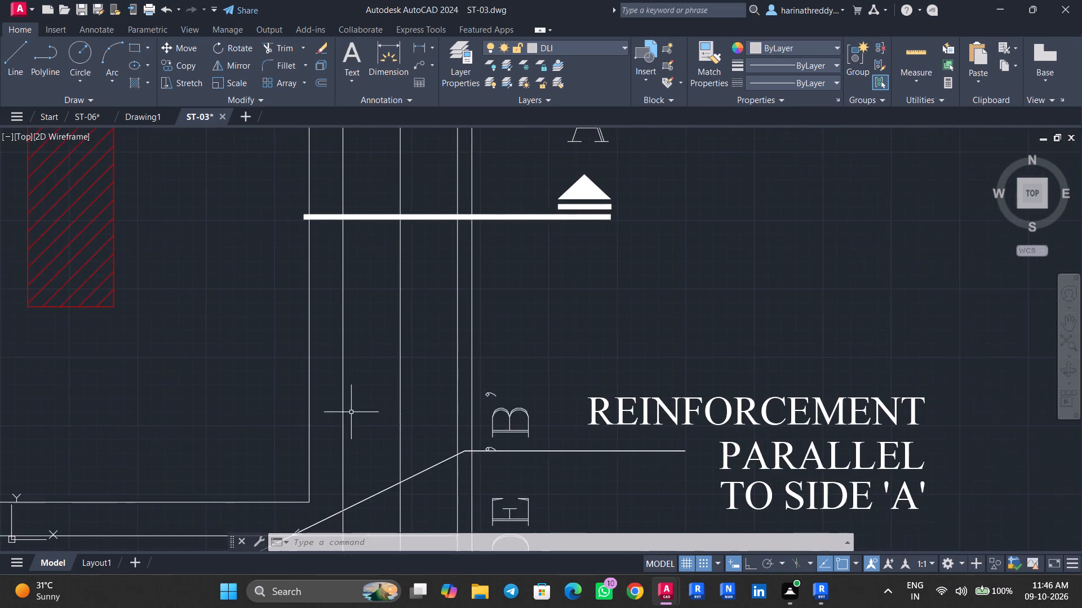
{"action": "scroll", "coordinate": [351, 412], "scroll_direction": "down", "scroll_amount": 1}
{"action": "scroll", "coordinate": [351, 412], "scroll_direction": "up", "scroll_amount": 1}
{"action": "middle_click_drag", "start_coordinate": [585, 400], "coordinate": [273, 394]}
{"action": "middle_click_drag", "start_coordinate": [715, 383], "coordinate": [399, 392]}
{"action": "middle_click_drag", "start_coordinate": [757, 421], "coordinate": [420, 383]}
{"action": "scroll", "coordinate": [444, 376], "scroll_direction": "down", "scroll_amount": 4}
{"action": "scroll", "coordinate": [591, 417], "scroll_direction": "up", "scroll_amount": 2}
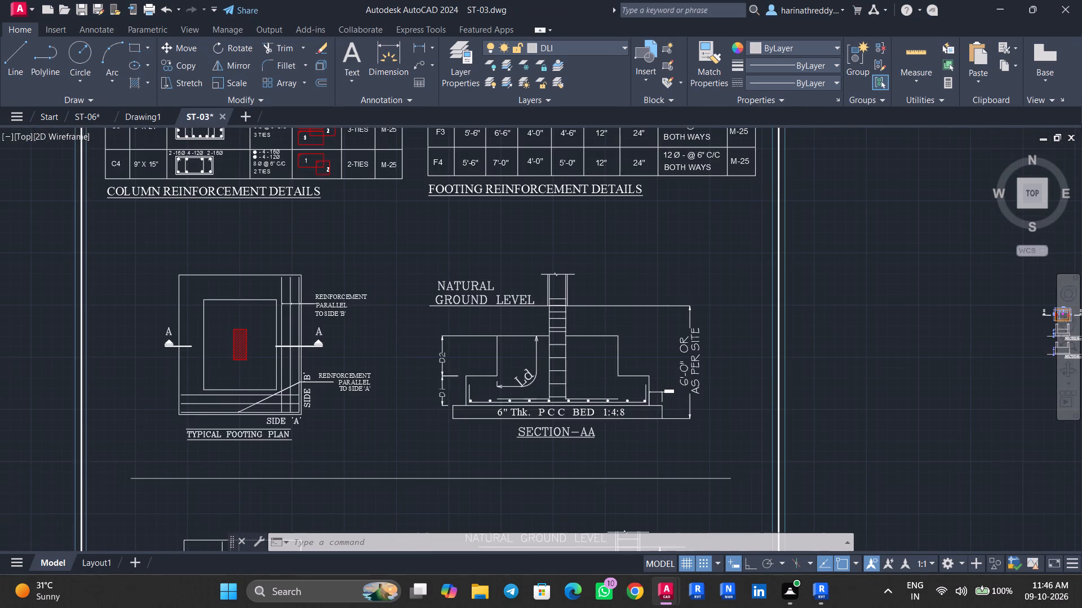
{"action": "scroll", "coordinate": [562, 425], "scroll_direction": "up", "scroll_amount": 1}
{"action": "scroll", "coordinate": [562, 425], "scroll_direction": "down", "scroll_amount": 1}
{"action": "scroll", "coordinate": [562, 425], "scroll_direction": "up", "scroll_amount": 1}
{"action": "scroll", "coordinate": [472, 328], "scroll_direction": "up", "scroll_amount": 1}
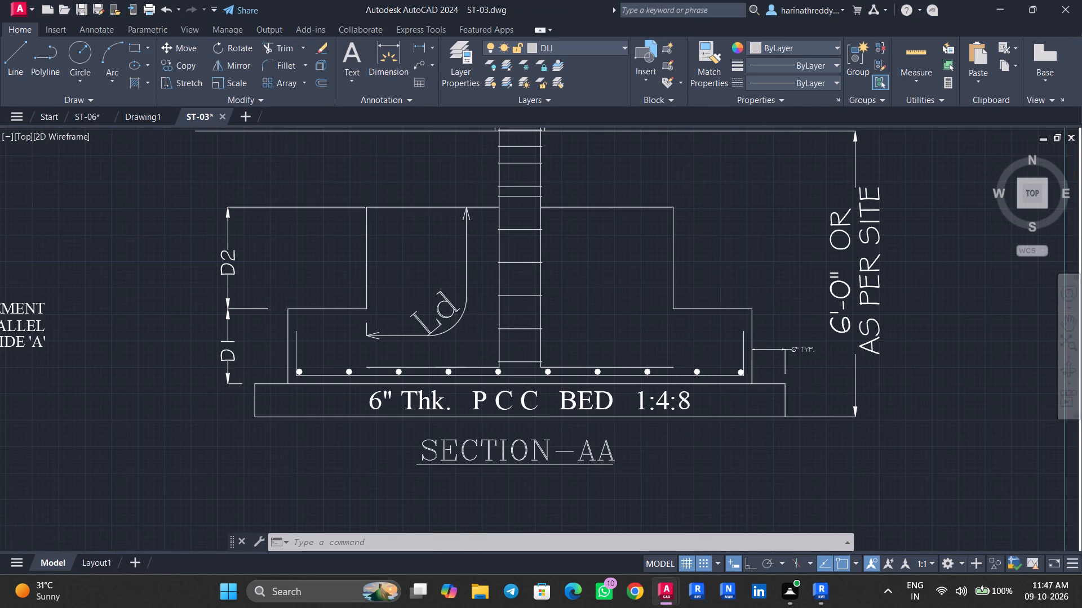
{"action": "scroll", "coordinate": [472, 331], "scroll_direction": "up", "scroll_amount": 1}
{"action": "middle_click_drag", "start_coordinate": [472, 331], "coordinate": [534, 373]}
{"action": "scroll", "coordinate": [534, 373], "scroll_direction": "down", "scroll_amount": 1}
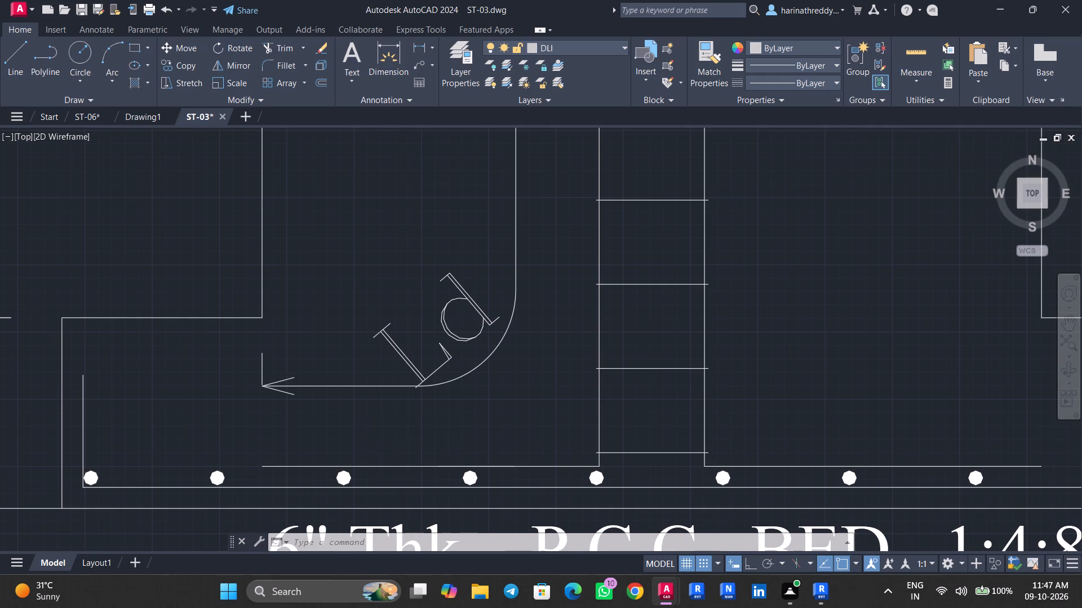
{"action": "scroll", "coordinate": [534, 373], "scroll_direction": "down", "scroll_amount": 2}
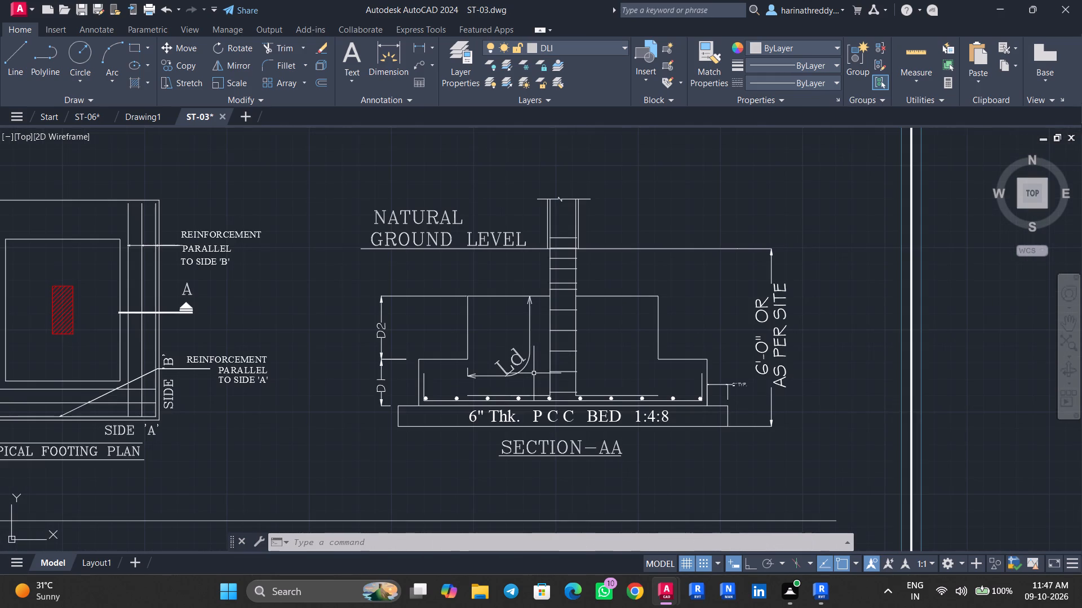
{"action": "scroll", "coordinate": [534, 373], "scroll_direction": "down", "scroll_amount": 3}
{"action": "scroll", "coordinate": [527, 472], "scroll_direction": "up", "scroll_amount": 2}
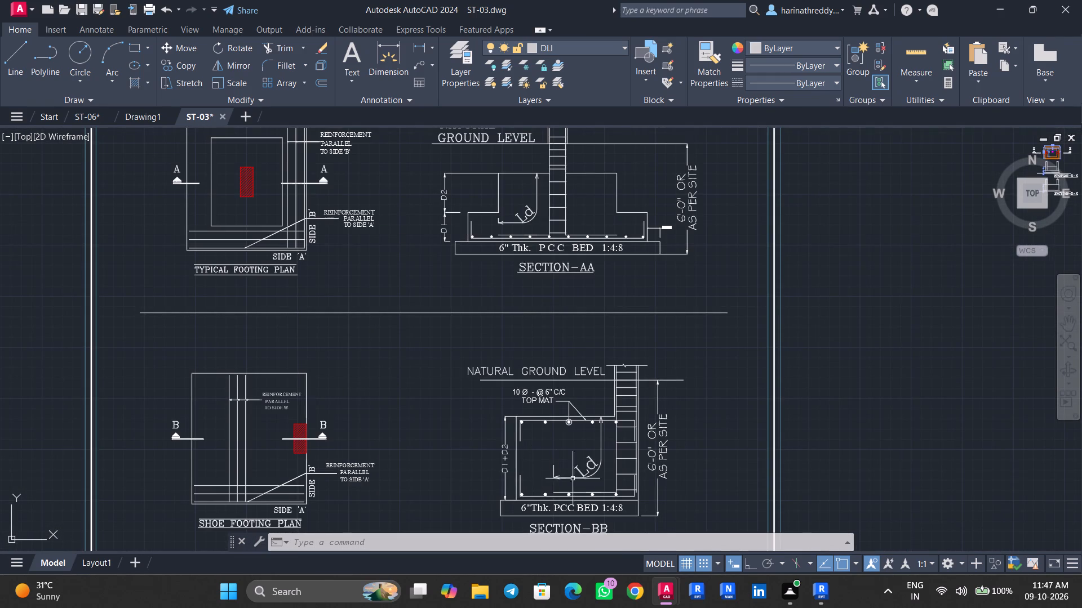
{"action": "left_click", "coordinate": [667, 587]}
Switch to Revit and set the rebar cover of both F1 footing tiers in Section 9 to FOOTING <50 mm>.
{"action": "left_click", "coordinate": [823, 588]}
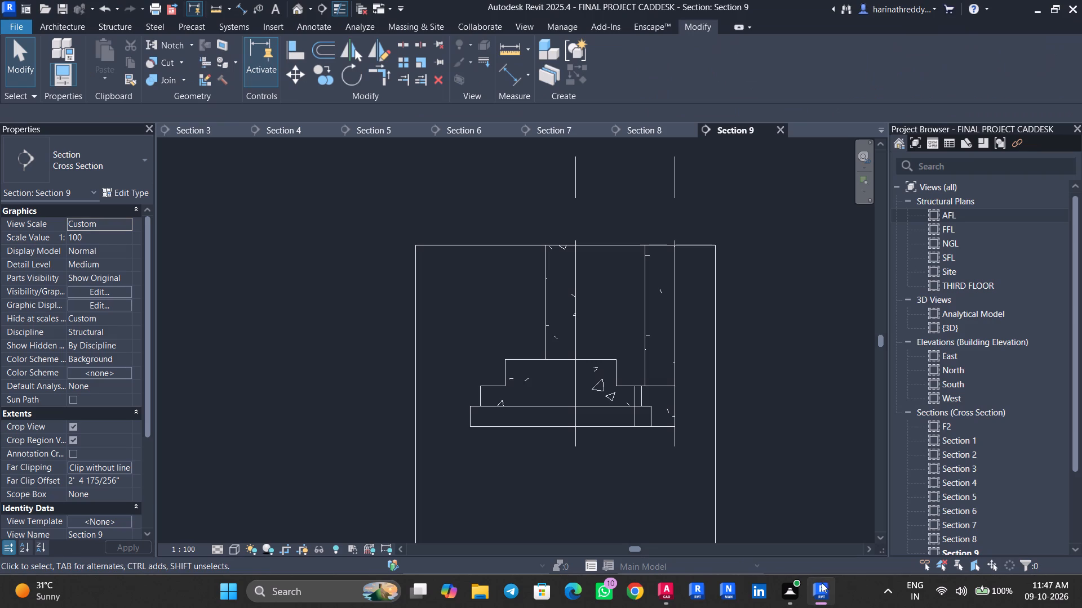
{"action": "scroll", "coordinate": [565, 377], "scroll_direction": "down", "scroll_amount": 2}
{"action": "scroll", "coordinate": [564, 386], "scroll_direction": "up", "scroll_amount": 3}
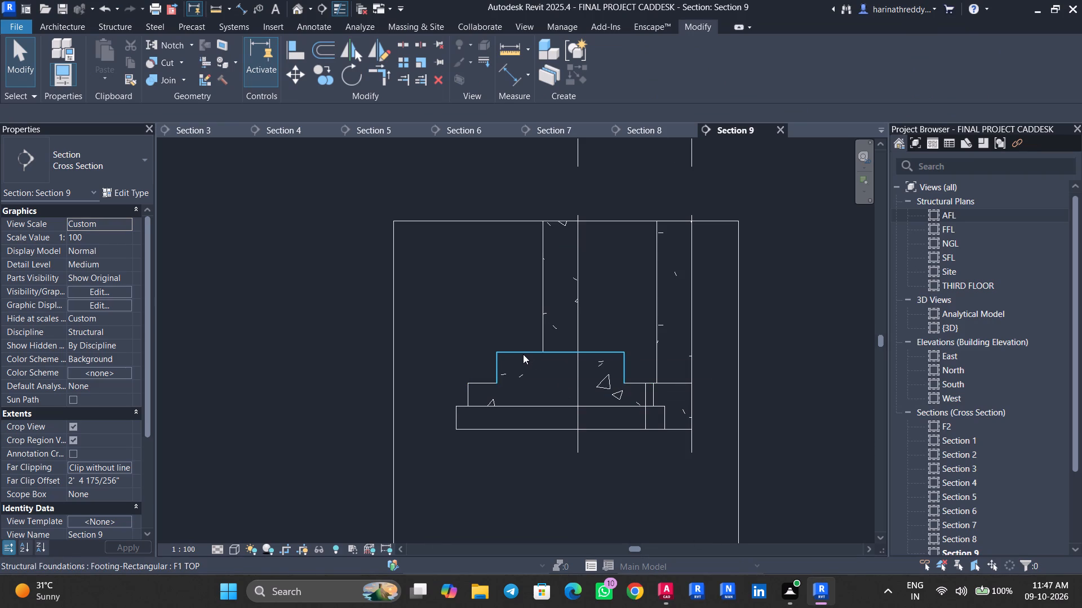
{"action": "left_click", "coordinate": [533, 393], "text": "ctrl"}
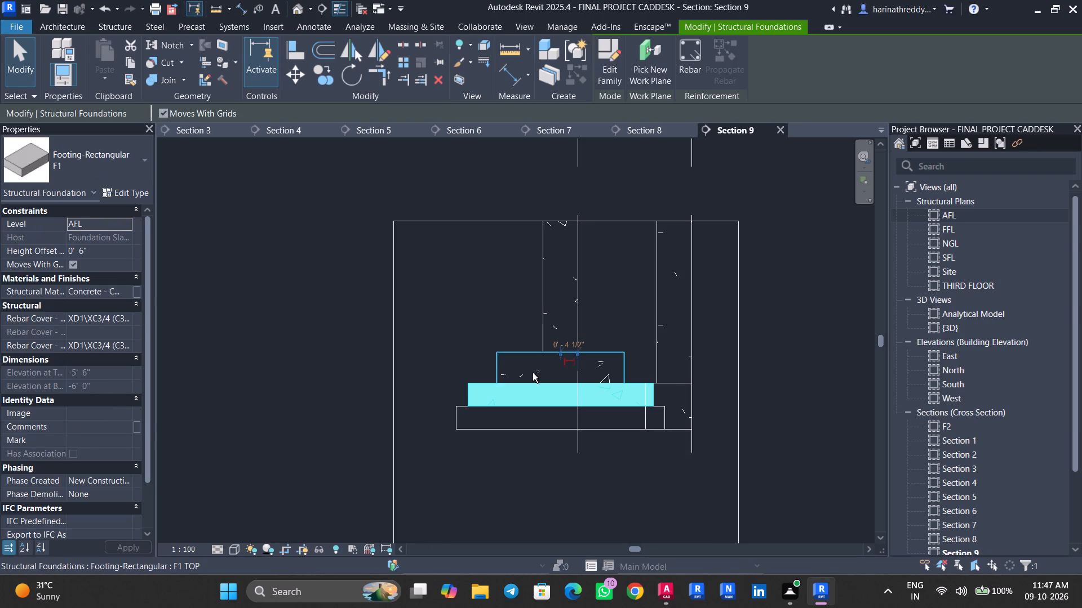
{"action": "left_click", "coordinate": [533, 370], "text": "ctrl"}
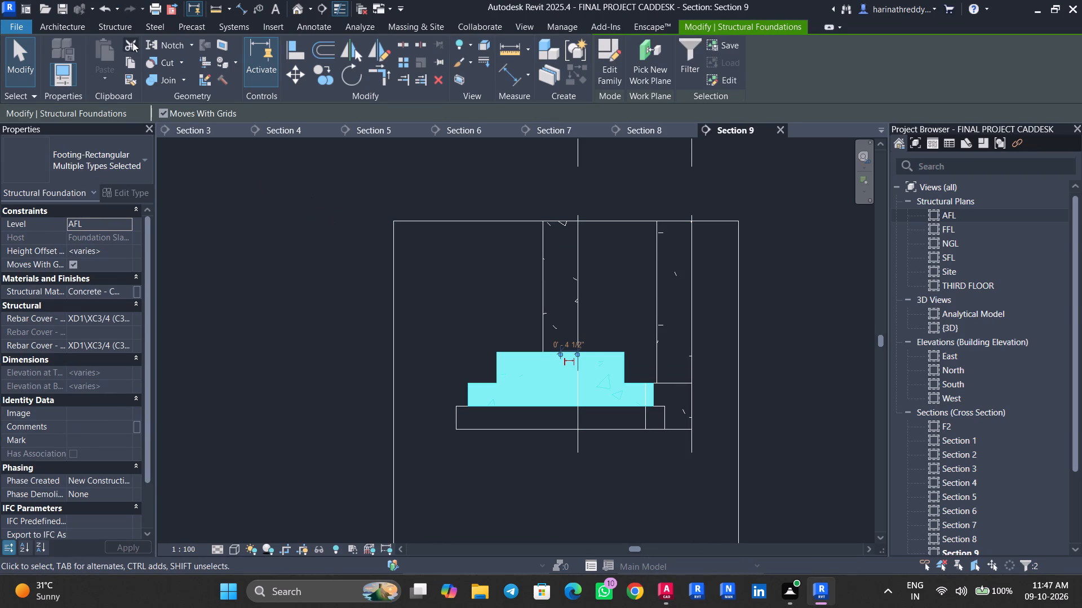
{"action": "left_click", "coordinate": [104, 32]}
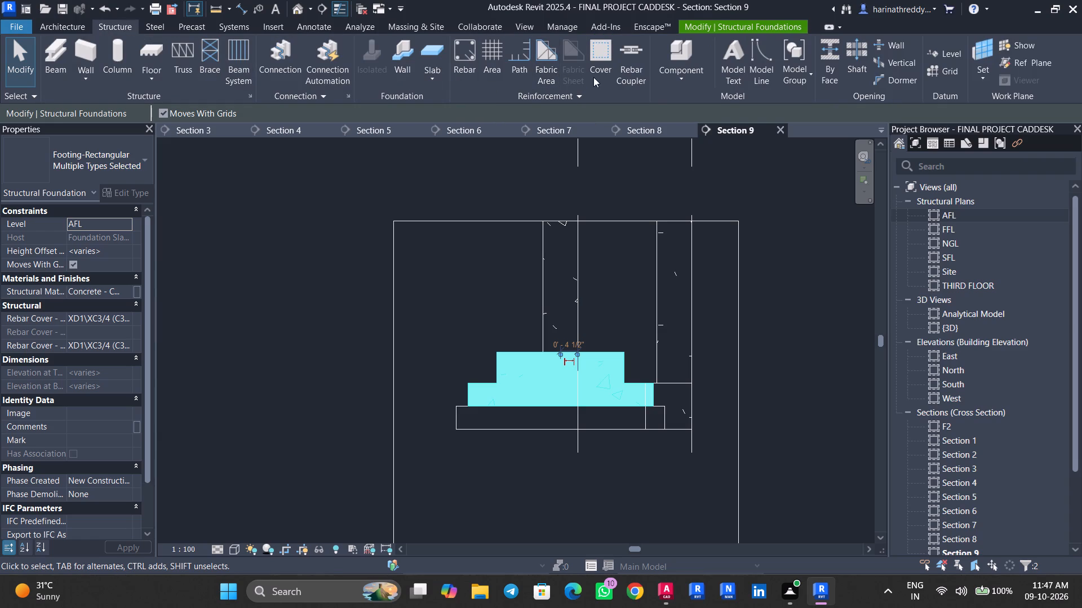
{"action": "left_click", "coordinate": [609, 70]}
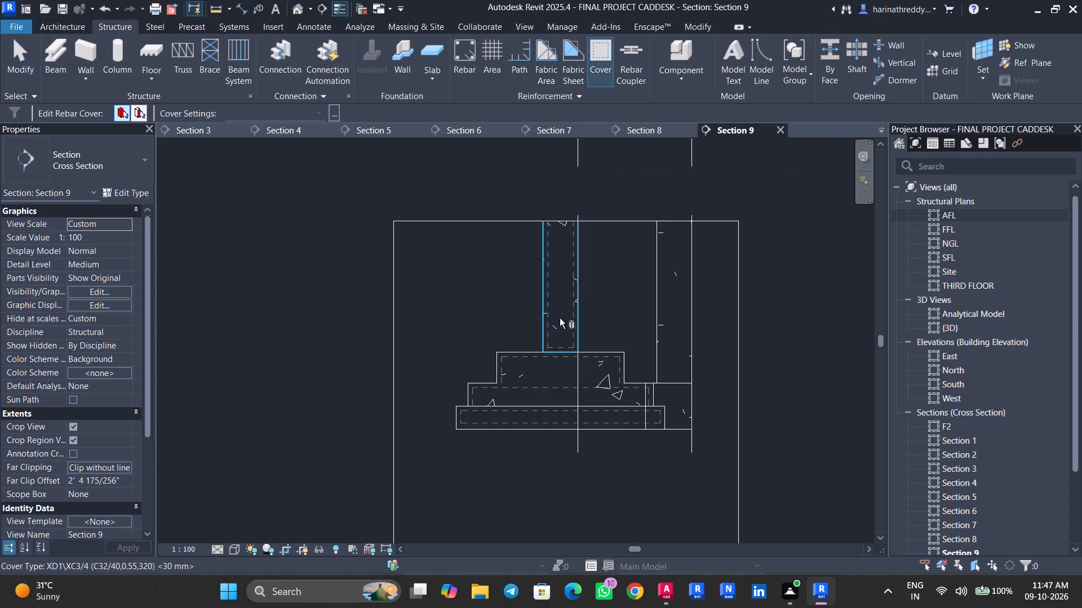
{"action": "left_click", "coordinate": [531, 364], "text": "ctrl"}
{"action": "left_click", "coordinate": [531, 392], "text": "ctrl"}
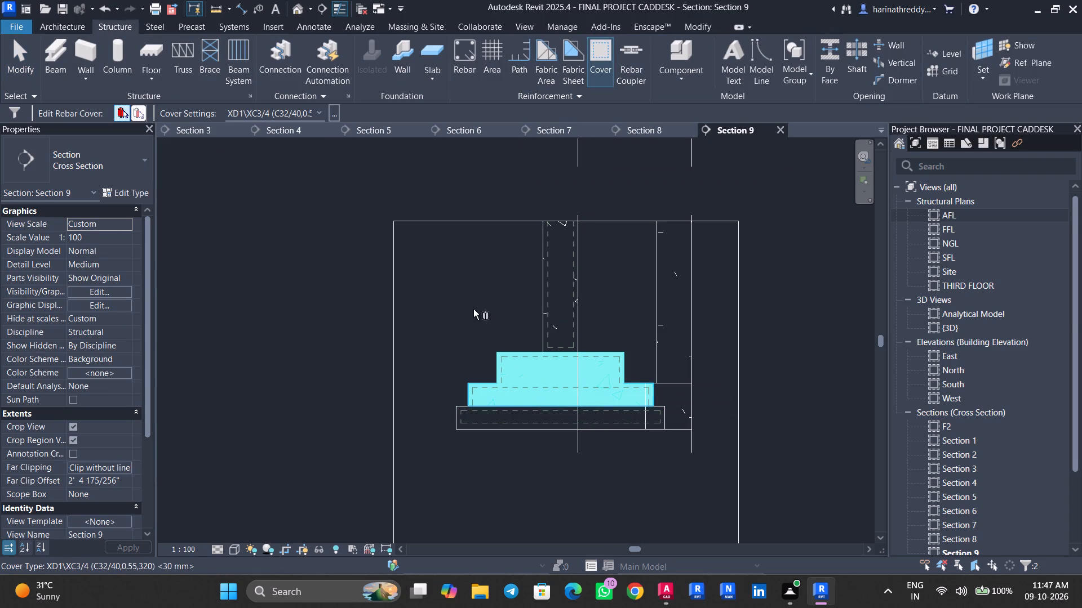
{"action": "left_click", "coordinate": [300, 116]}
{"action": "scroll", "coordinate": [283, 189], "scroll_direction": "up", "scroll_amount": 13}
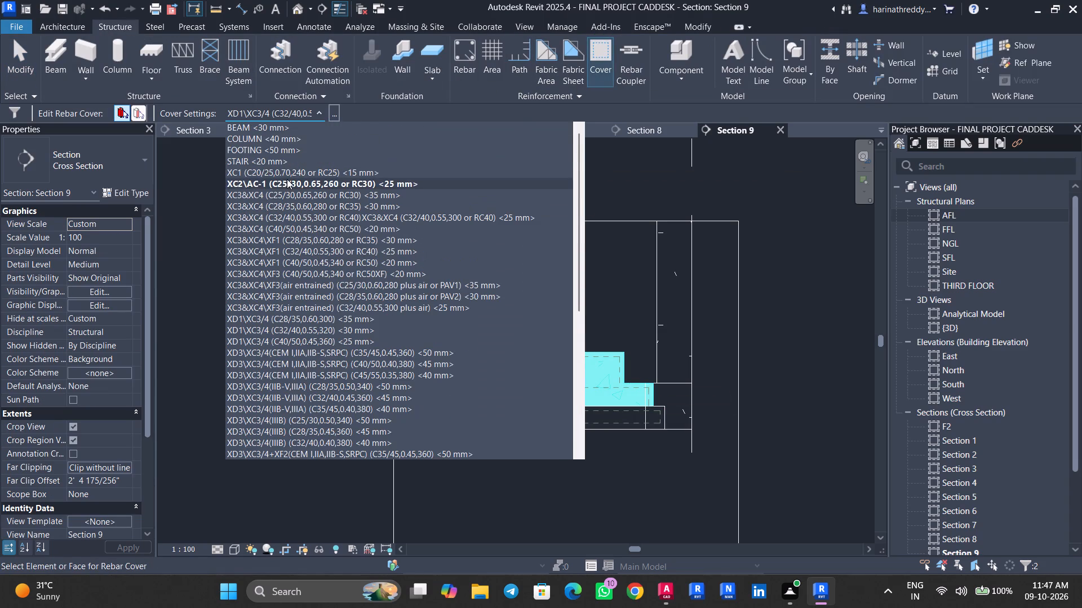
{"action": "scroll", "coordinate": [287, 179], "scroll_direction": "up", "scroll_amount": 2}
{"action": "left_click", "coordinate": [273, 150]}
{"action": "scroll", "coordinate": [547, 379], "scroll_direction": "up", "scroll_amount": 1}
{"action": "scroll", "coordinate": [547, 379], "scroll_direction": "down", "scroll_amount": 1}
{"action": "scroll", "coordinate": [548, 379], "scroll_direction": "up", "scroll_amount": 2}
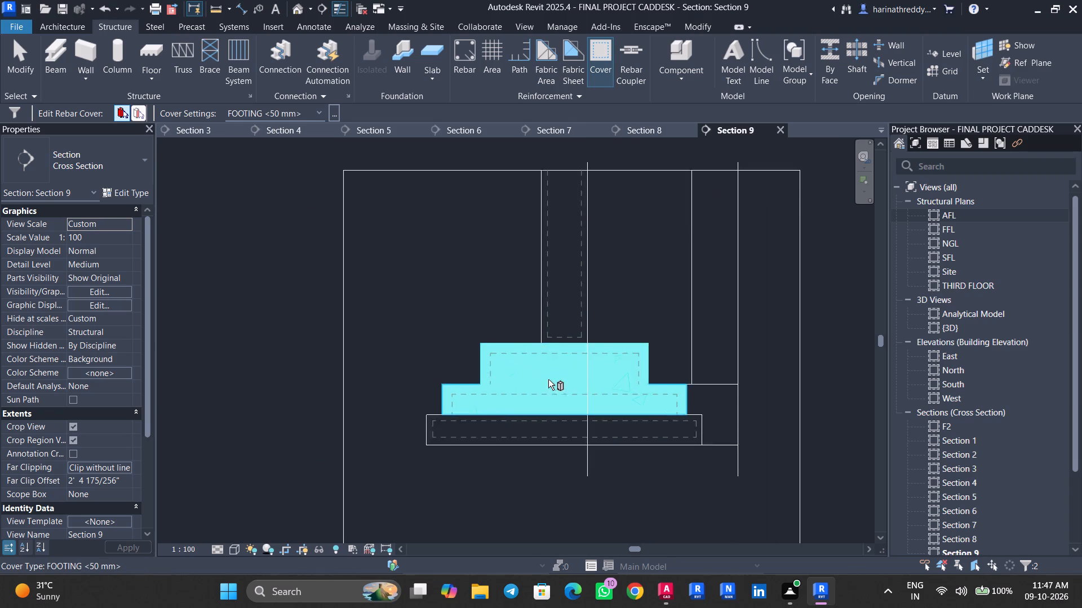
{"action": "scroll", "coordinate": [548, 379], "scroll_direction": "up", "scroll_amount": 6}
{"action": "key", "text": "Escape"}
{"action": "key", "text": "Escape"}
Place an H10 shape 21 bent bar set at 152.4 mm maximum spacing in the PCC bed beneath the F1 footing in Section 9.
{"action": "left_click", "coordinate": [562, 381]}
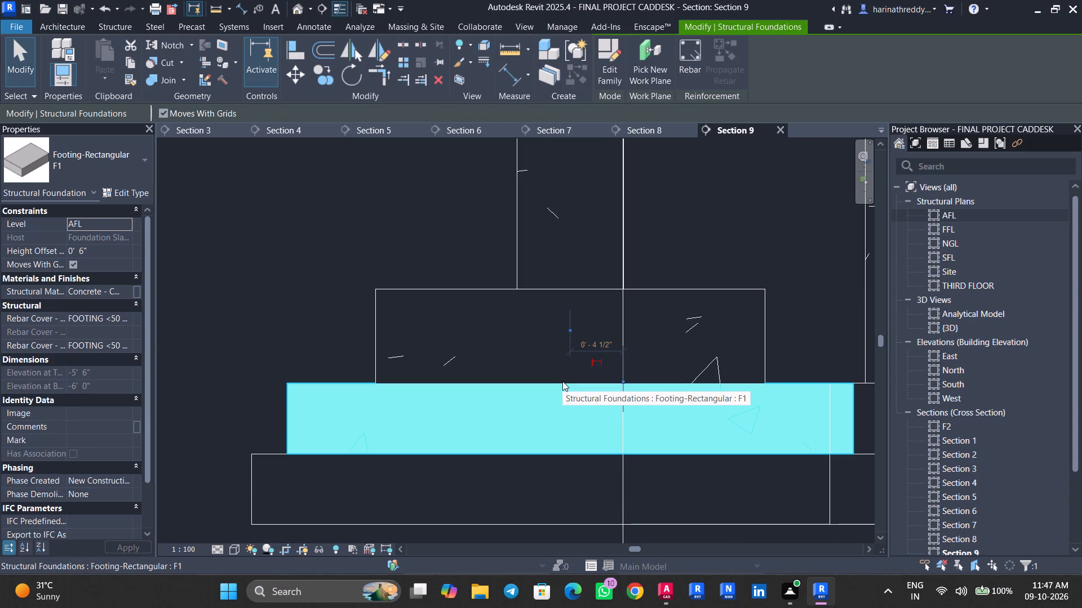
{"action": "left_click", "coordinate": [702, 75]}
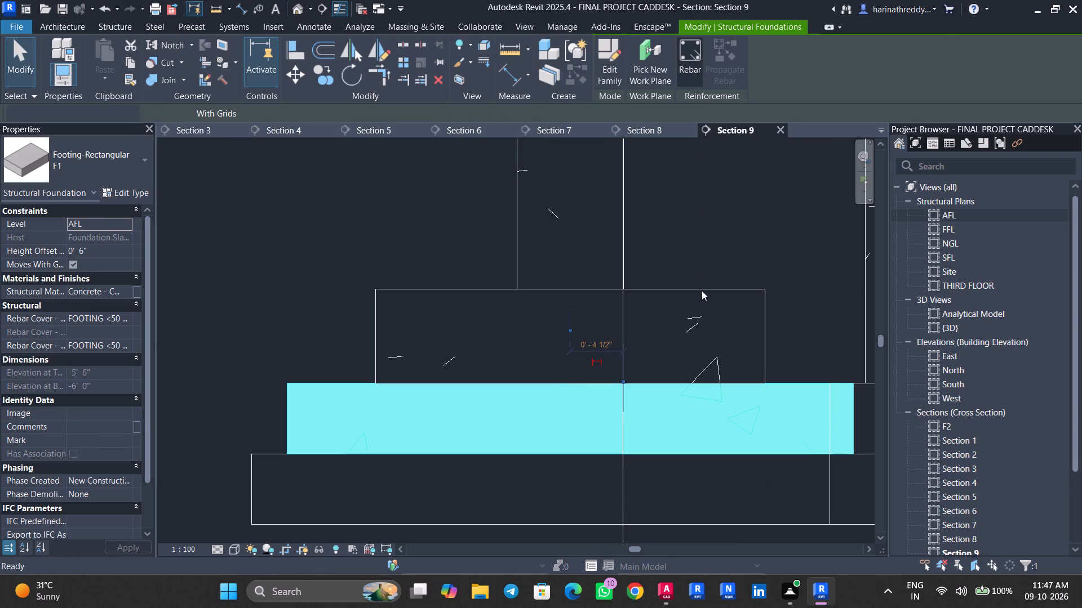
{"action": "left_click", "coordinate": [86, 146]}
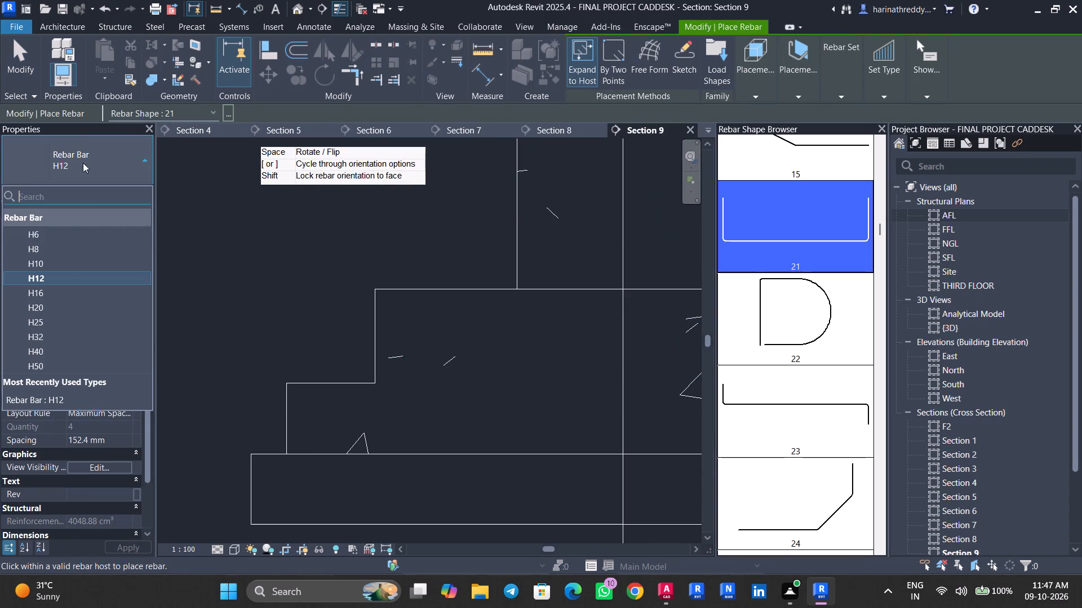
{"action": "left_click", "coordinate": [62, 266]}
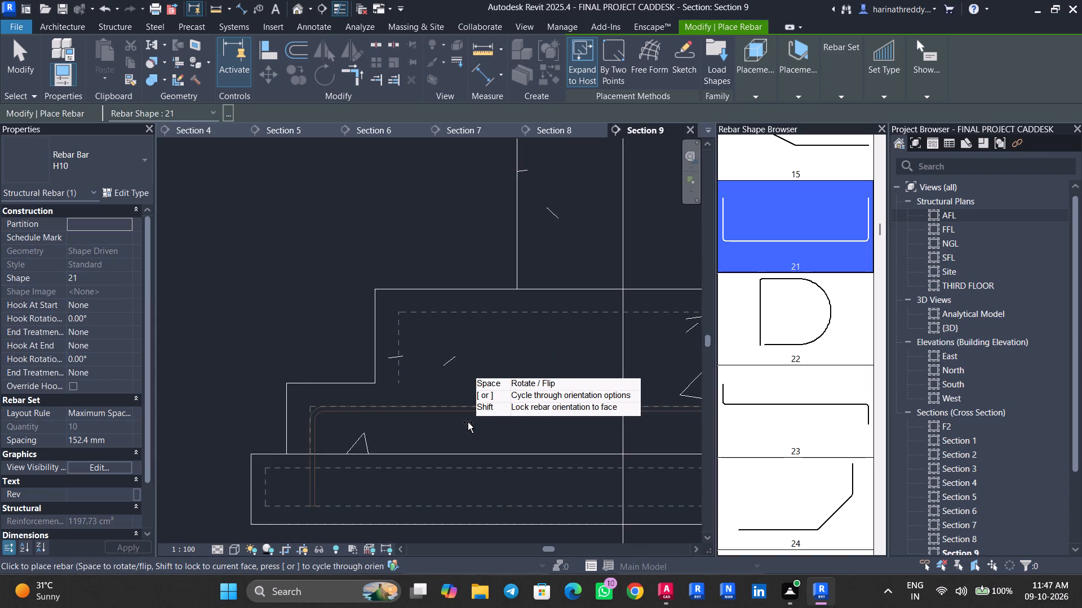
{"action": "scroll", "coordinate": [468, 422], "scroll_direction": "down", "scroll_amount": 3}
{"action": "middle_click_drag", "start_coordinate": [463, 421], "coordinate": [288, 374]}
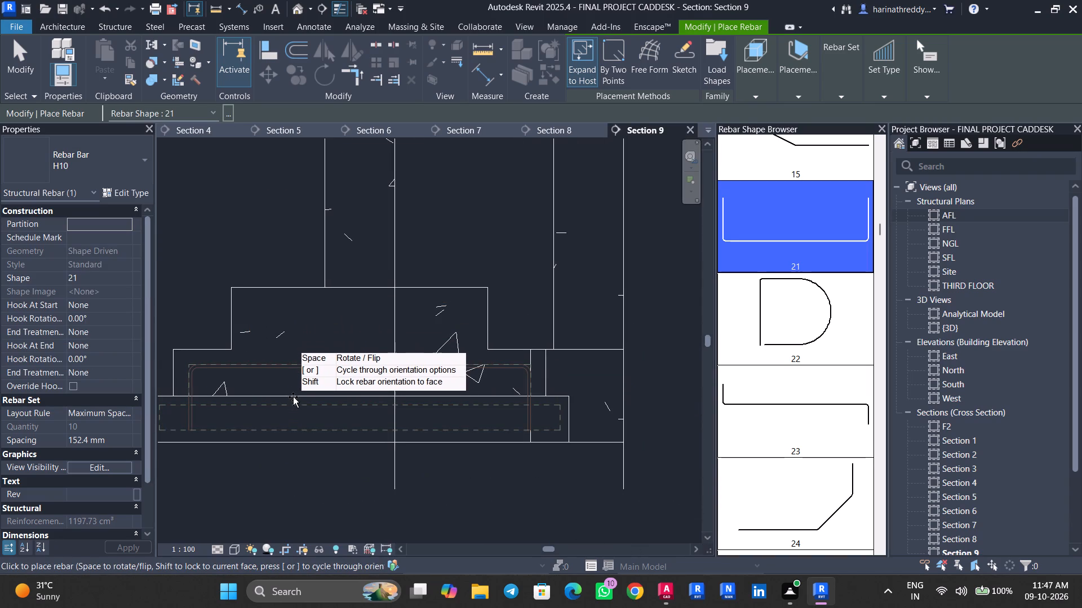
{"action": "left_click", "coordinate": [292, 400]}
{"action": "key", "text": "Escape"}
{"action": "key", "text": "Escape"}
{"action": "key", "text": "Escape"}
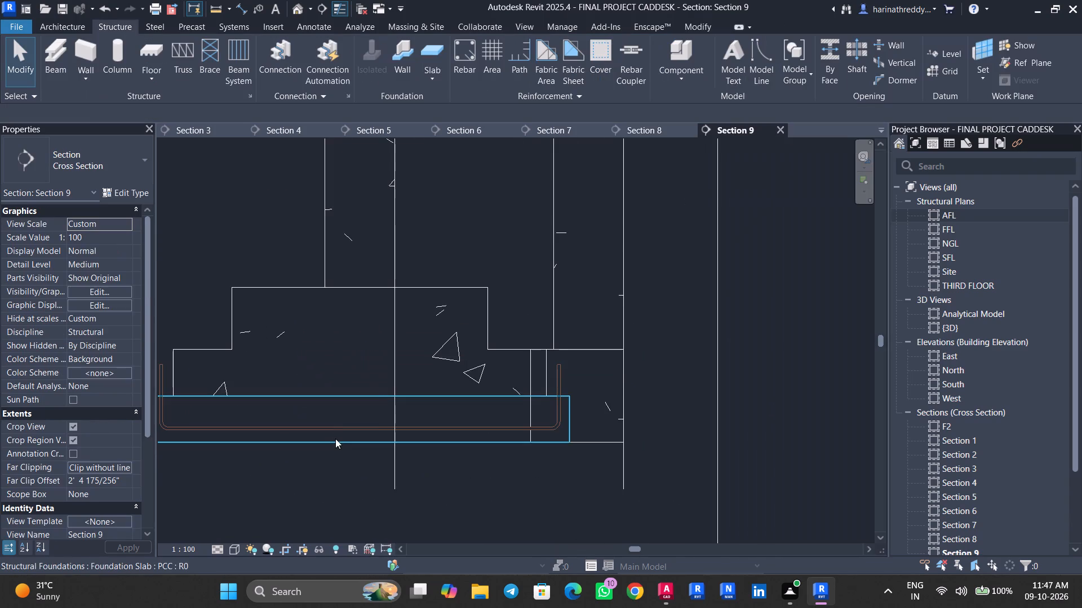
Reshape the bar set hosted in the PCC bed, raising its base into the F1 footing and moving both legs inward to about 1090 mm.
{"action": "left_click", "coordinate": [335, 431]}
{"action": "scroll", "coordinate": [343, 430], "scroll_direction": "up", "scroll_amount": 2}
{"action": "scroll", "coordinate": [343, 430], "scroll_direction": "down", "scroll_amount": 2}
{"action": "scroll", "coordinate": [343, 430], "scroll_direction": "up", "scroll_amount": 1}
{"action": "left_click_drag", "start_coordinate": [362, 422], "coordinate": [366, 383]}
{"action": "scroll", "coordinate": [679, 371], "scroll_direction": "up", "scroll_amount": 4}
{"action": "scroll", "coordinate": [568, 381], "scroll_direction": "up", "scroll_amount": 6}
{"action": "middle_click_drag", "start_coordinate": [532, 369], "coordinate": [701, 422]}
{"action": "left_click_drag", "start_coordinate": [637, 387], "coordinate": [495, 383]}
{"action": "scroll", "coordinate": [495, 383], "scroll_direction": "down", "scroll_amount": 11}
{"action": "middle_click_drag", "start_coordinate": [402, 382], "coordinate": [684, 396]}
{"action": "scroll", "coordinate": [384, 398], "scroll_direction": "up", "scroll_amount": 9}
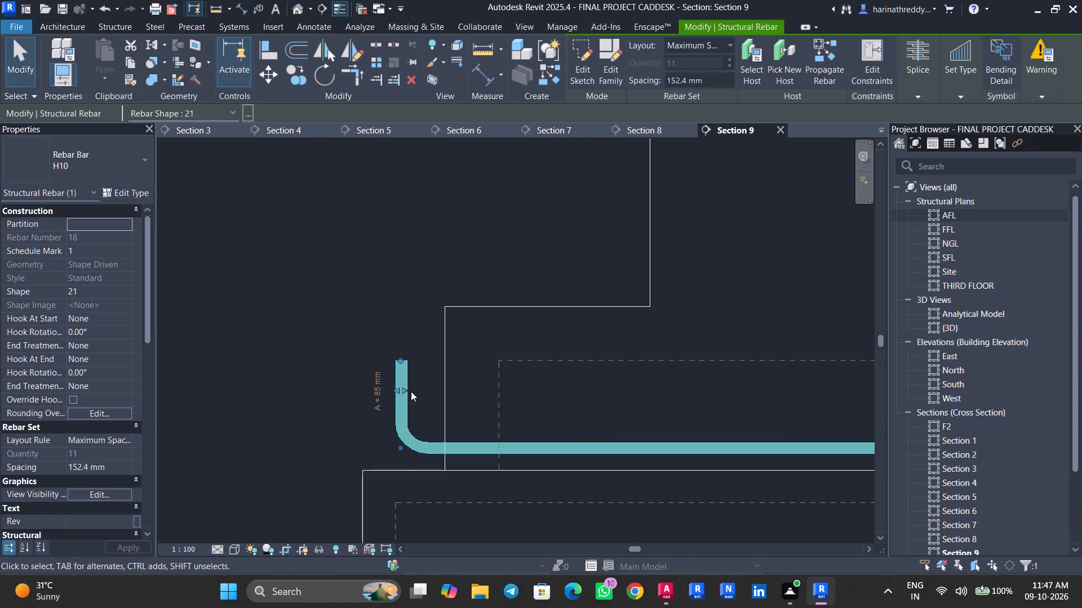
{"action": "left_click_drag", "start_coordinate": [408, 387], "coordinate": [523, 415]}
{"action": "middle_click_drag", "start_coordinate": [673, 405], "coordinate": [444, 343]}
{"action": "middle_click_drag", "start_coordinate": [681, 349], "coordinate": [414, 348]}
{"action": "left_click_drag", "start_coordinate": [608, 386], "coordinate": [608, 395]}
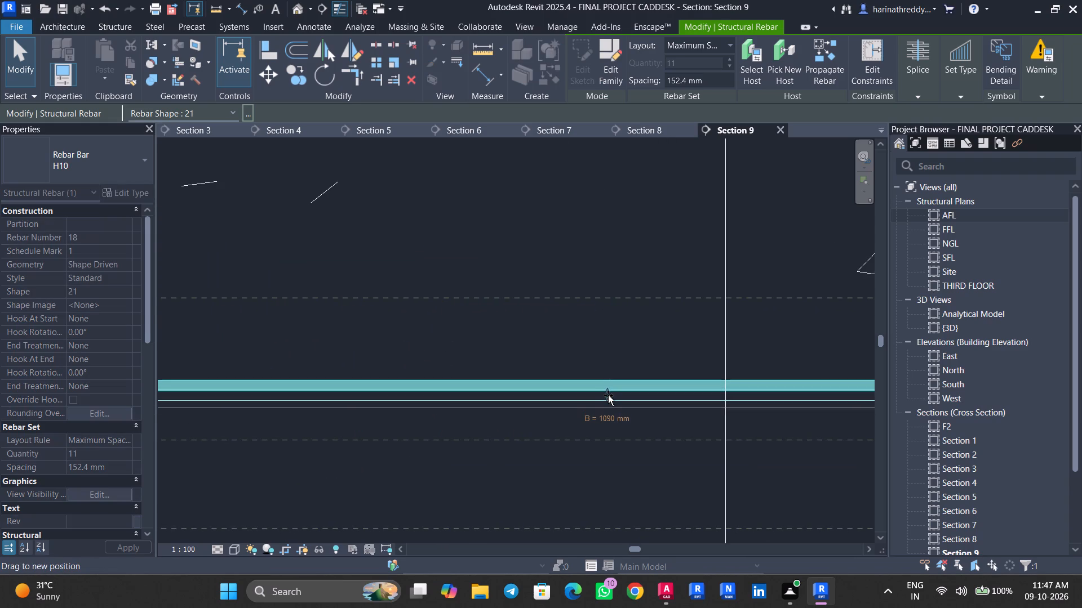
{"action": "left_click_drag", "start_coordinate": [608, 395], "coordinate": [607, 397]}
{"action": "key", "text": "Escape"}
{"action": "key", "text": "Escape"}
Turn off the Structural property of the PCC slab beneath the F1 footing and delete the rebar it hosts.
{"action": "left_click", "coordinate": [567, 440]}
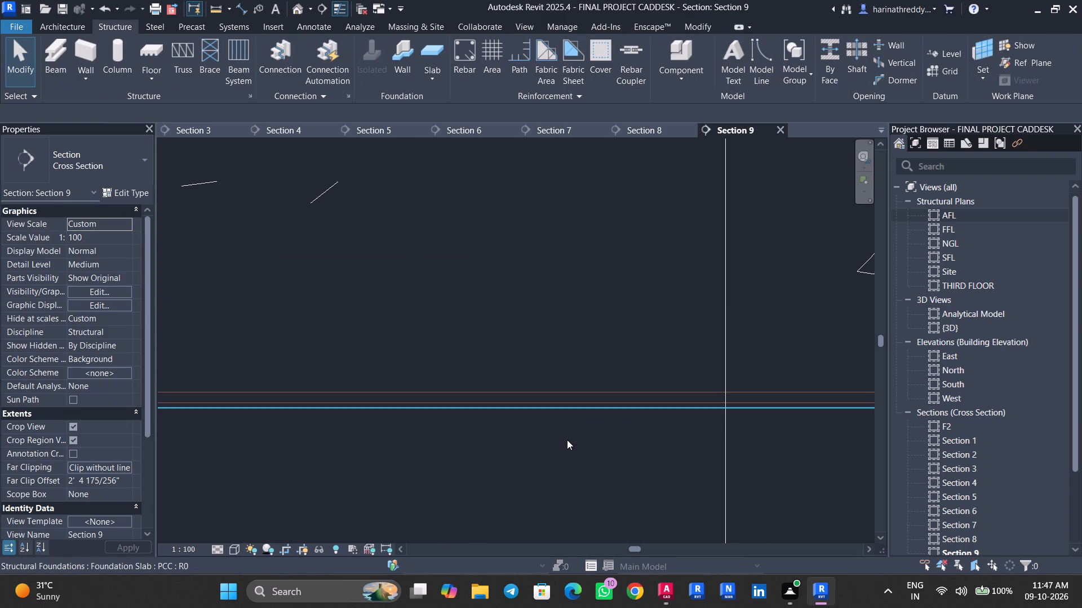
{"action": "scroll", "coordinate": [567, 440], "scroll_direction": "down", "scroll_amount": 8}
{"action": "left_click", "coordinate": [566, 442]}
{"action": "middle_click_drag", "start_coordinate": [559, 433], "coordinate": [431, 399]}
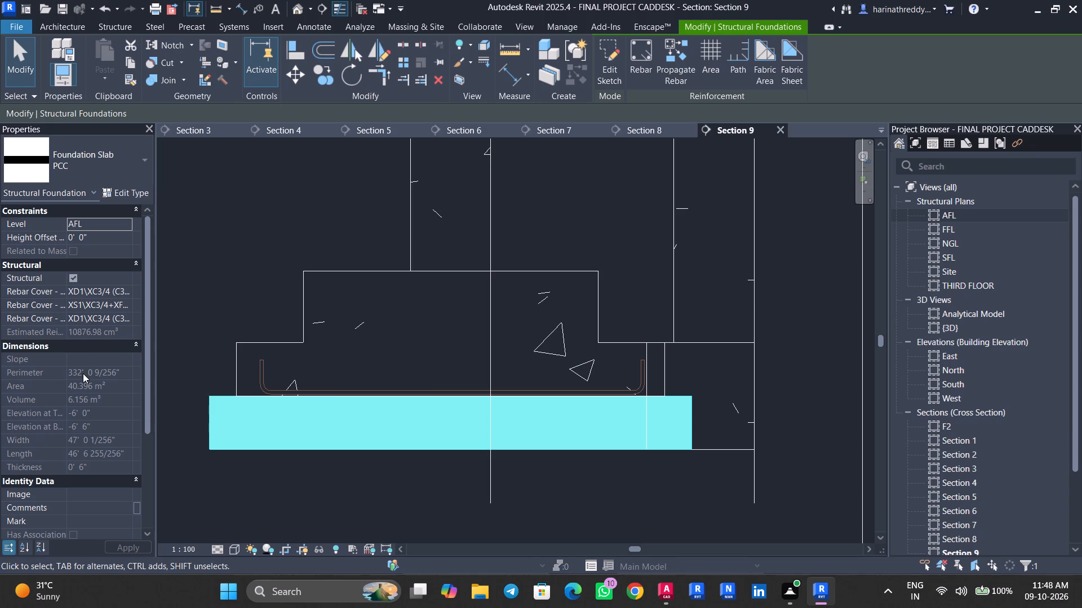
{"action": "left_click", "coordinate": [74, 277]}
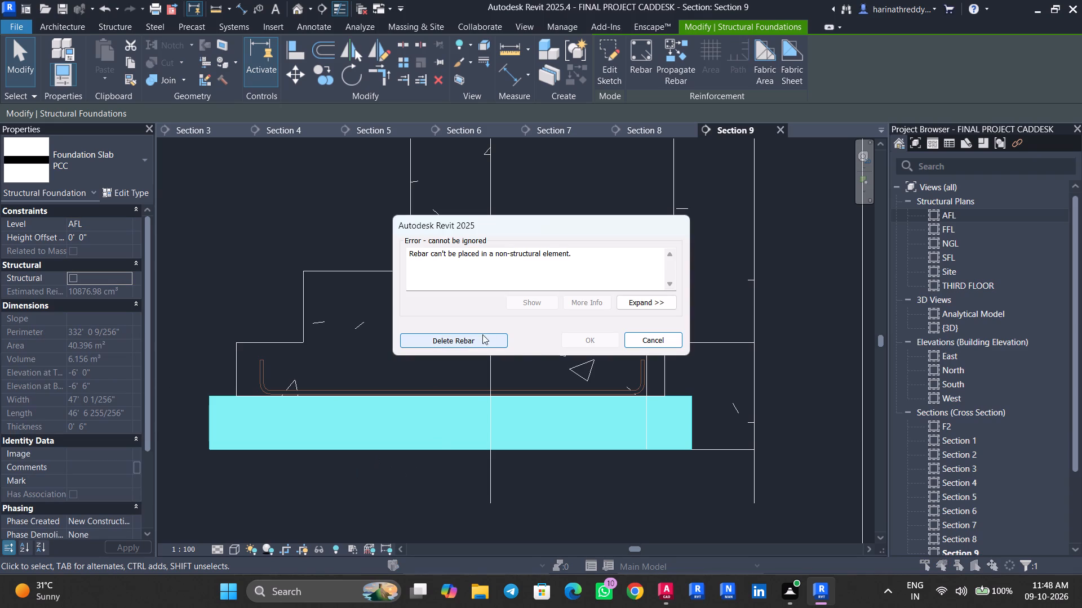
{"action": "left_click", "coordinate": [459, 345]}
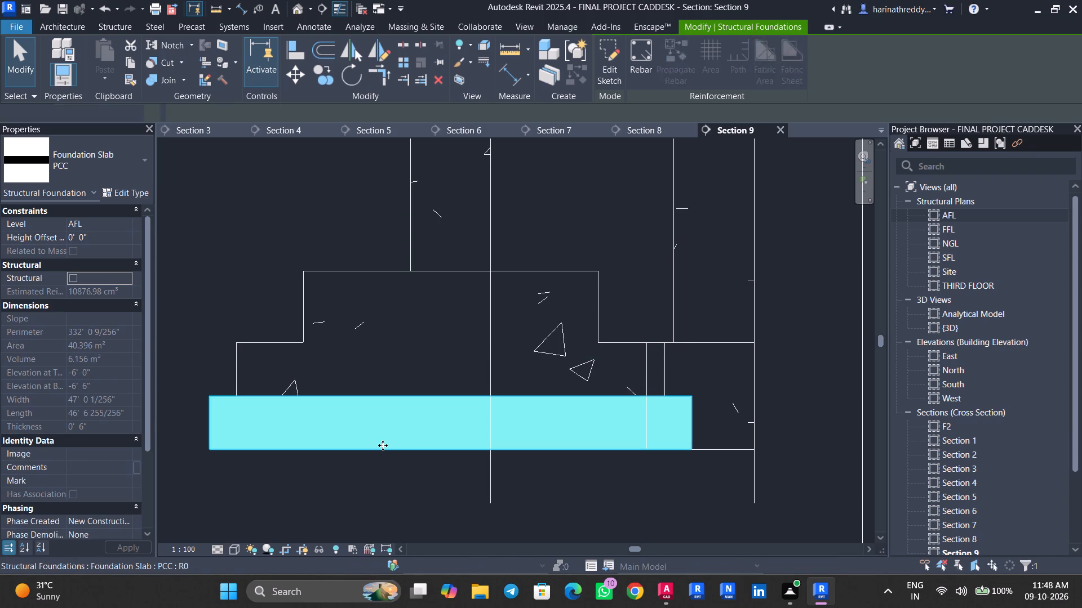
{"action": "key", "text": "Escape"}
Select all instances of the PCC foundation slab and turn off their Structural property.
{"action": "left_click", "coordinate": [460, 429]}
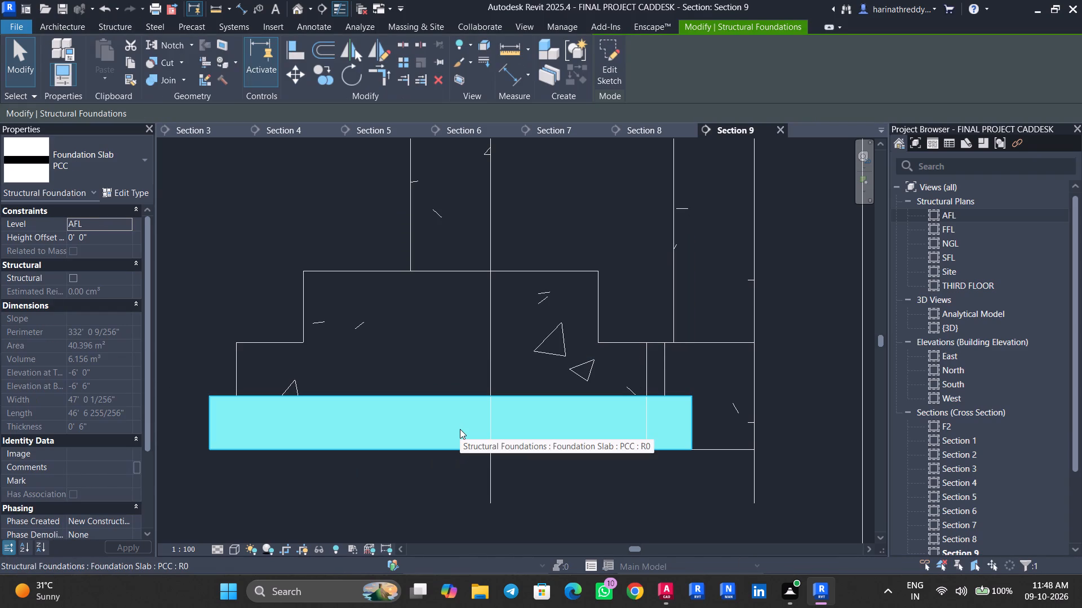
{"action": "key", "text": "Escape"}
{"action": "left_click", "coordinate": [459, 429]}
{"action": "key", "text": "Escape"}
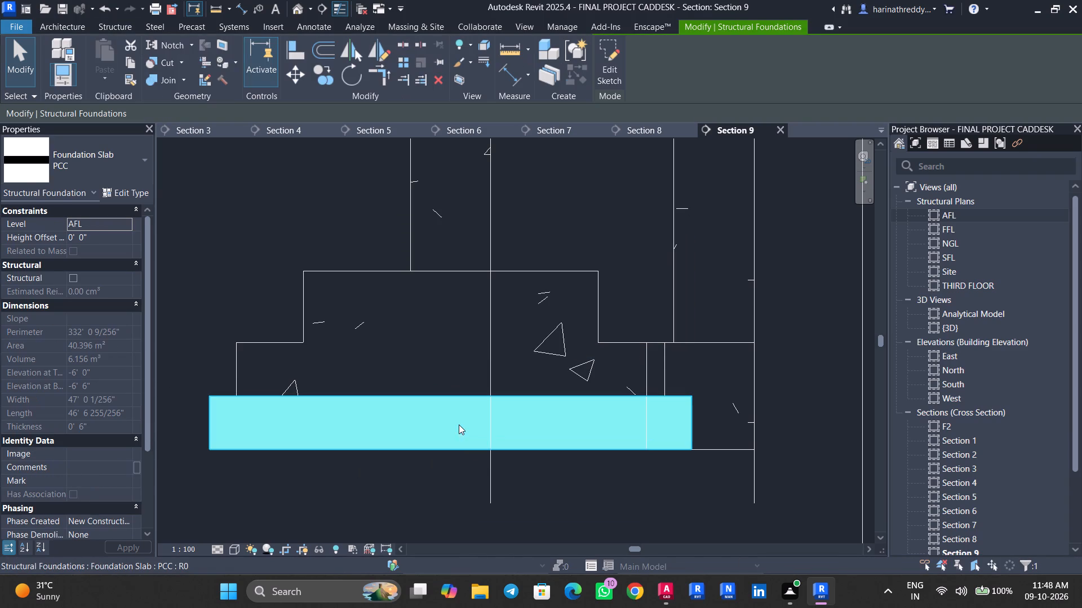
{"action": "left_click", "coordinate": [400, 444]}
{"action": "type", "text": "SA"}
{"action": "double_click", "coordinate": [77, 279]}
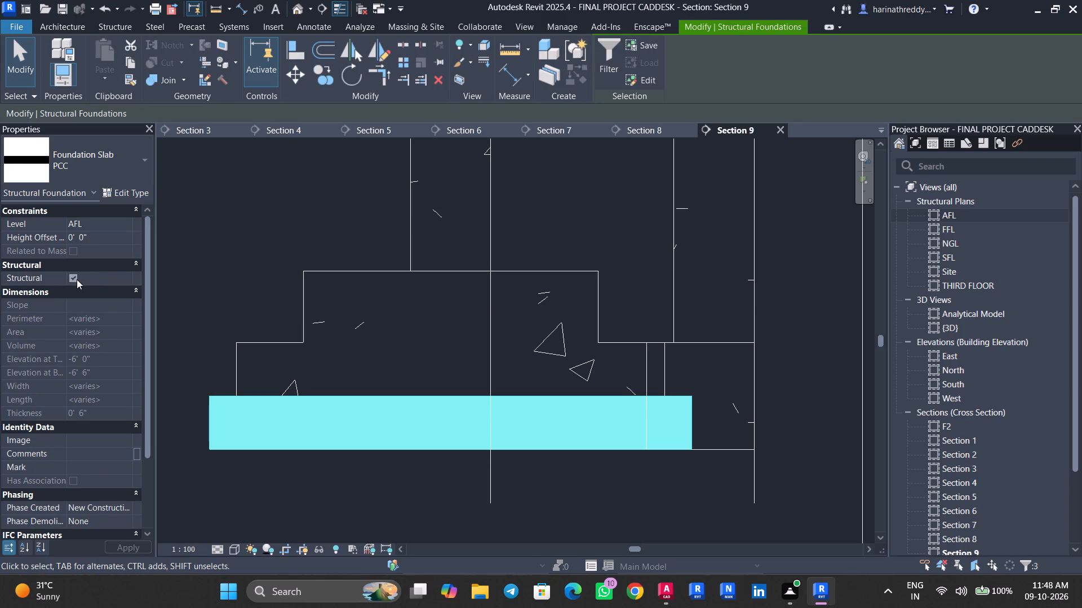
{"action": "left_click", "coordinate": [70, 280]}
{"action": "left_click", "coordinate": [70, 280]}
{"action": "left_click", "coordinate": [134, 540]}
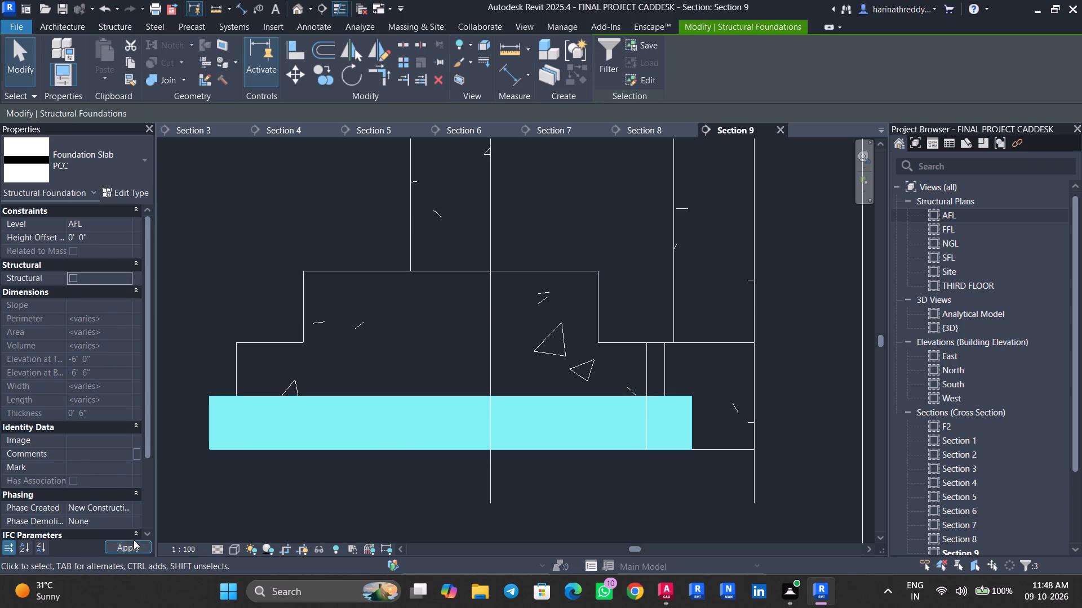
{"action": "left_click", "coordinate": [475, 476]}
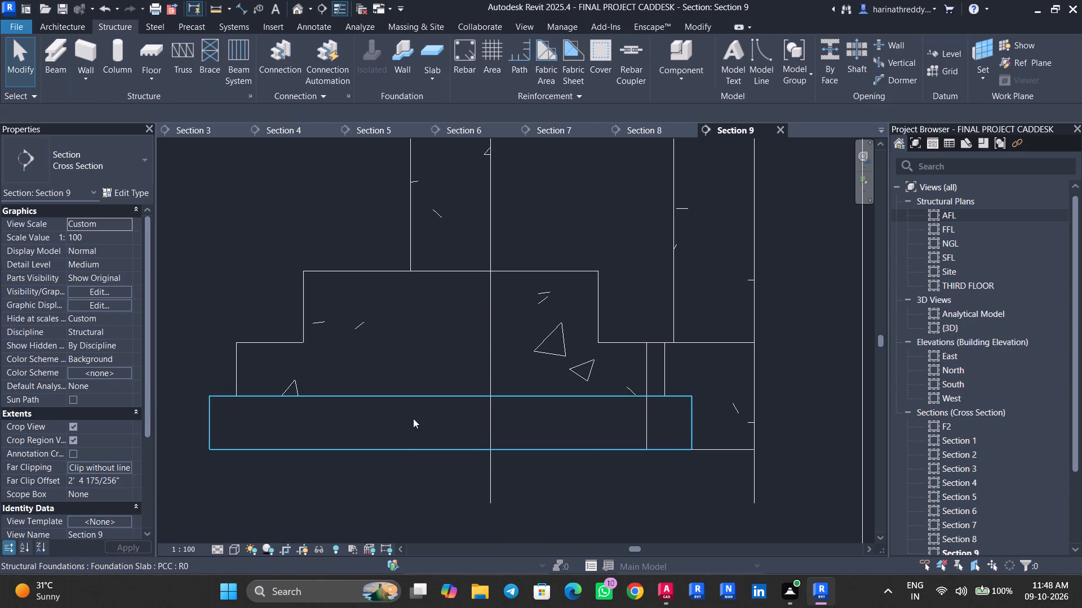
Place an H10 shape 21 bar set at 152.4 mm maximum spacing in the lower tier of the F1 footing in Section 9.
{"action": "left_click", "coordinate": [418, 347]}
{"action": "left_click", "coordinate": [410, 370]}
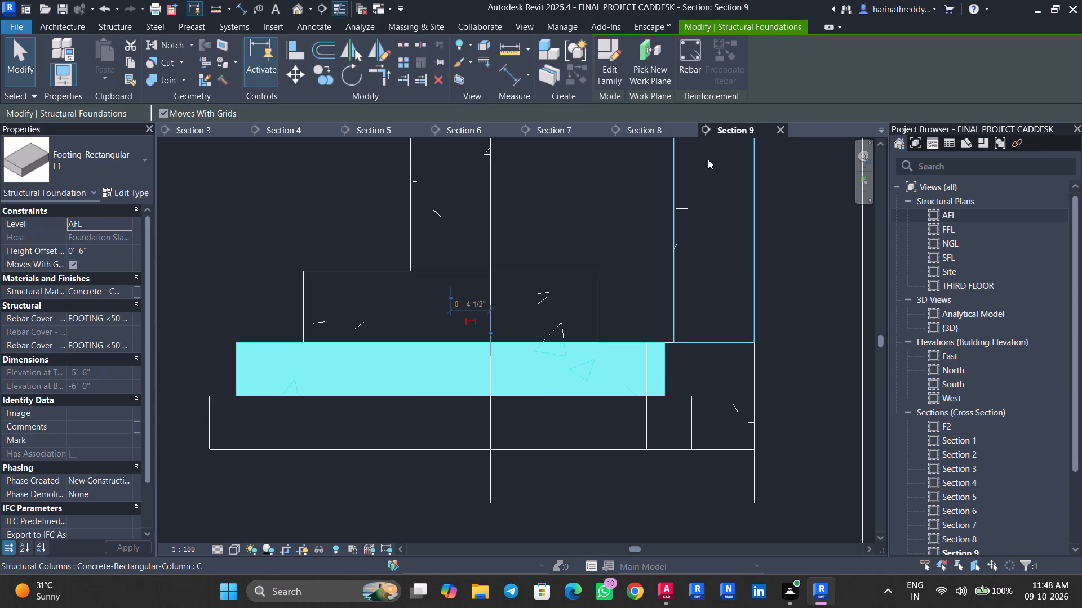
{"action": "left_click", "coordinate": [686, 73]}
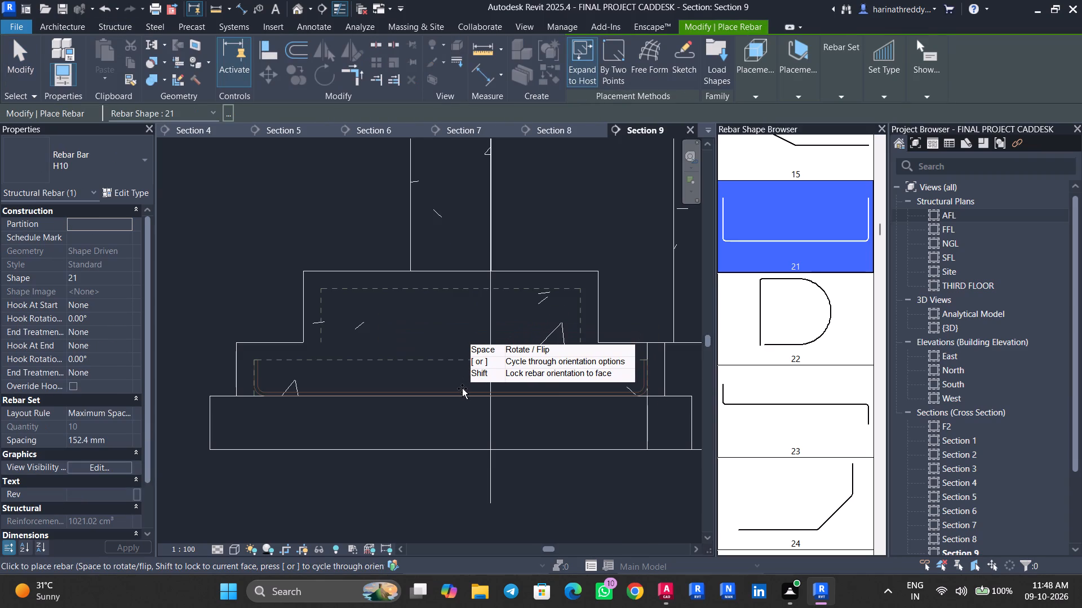
{"action": "left_click", "coordinate": [462, 388]}
{"action": "key", "text": "Escape"}
{"action": "key", "text": "Escape"}
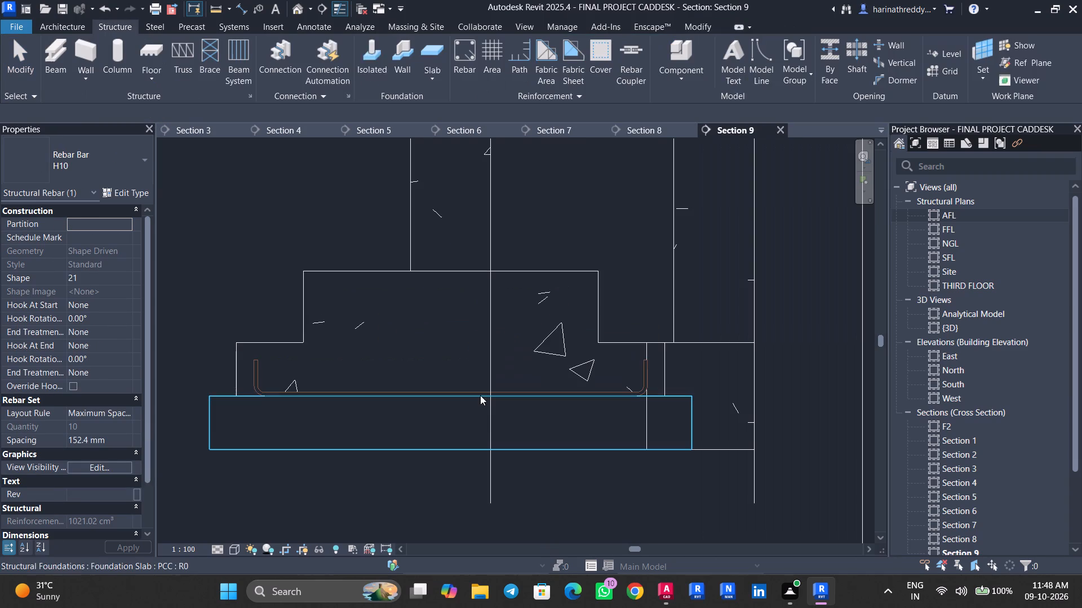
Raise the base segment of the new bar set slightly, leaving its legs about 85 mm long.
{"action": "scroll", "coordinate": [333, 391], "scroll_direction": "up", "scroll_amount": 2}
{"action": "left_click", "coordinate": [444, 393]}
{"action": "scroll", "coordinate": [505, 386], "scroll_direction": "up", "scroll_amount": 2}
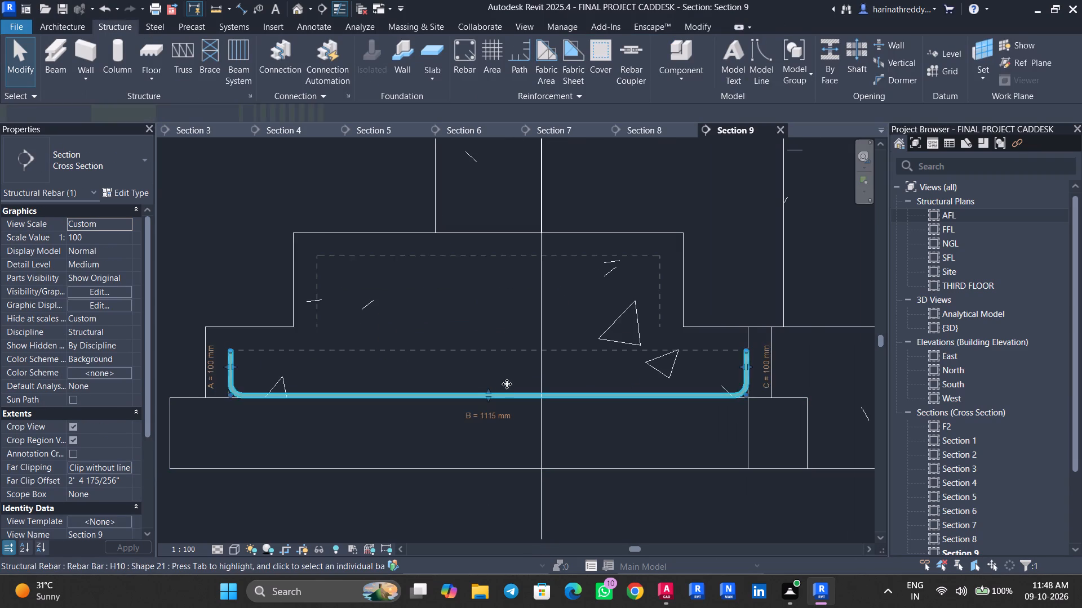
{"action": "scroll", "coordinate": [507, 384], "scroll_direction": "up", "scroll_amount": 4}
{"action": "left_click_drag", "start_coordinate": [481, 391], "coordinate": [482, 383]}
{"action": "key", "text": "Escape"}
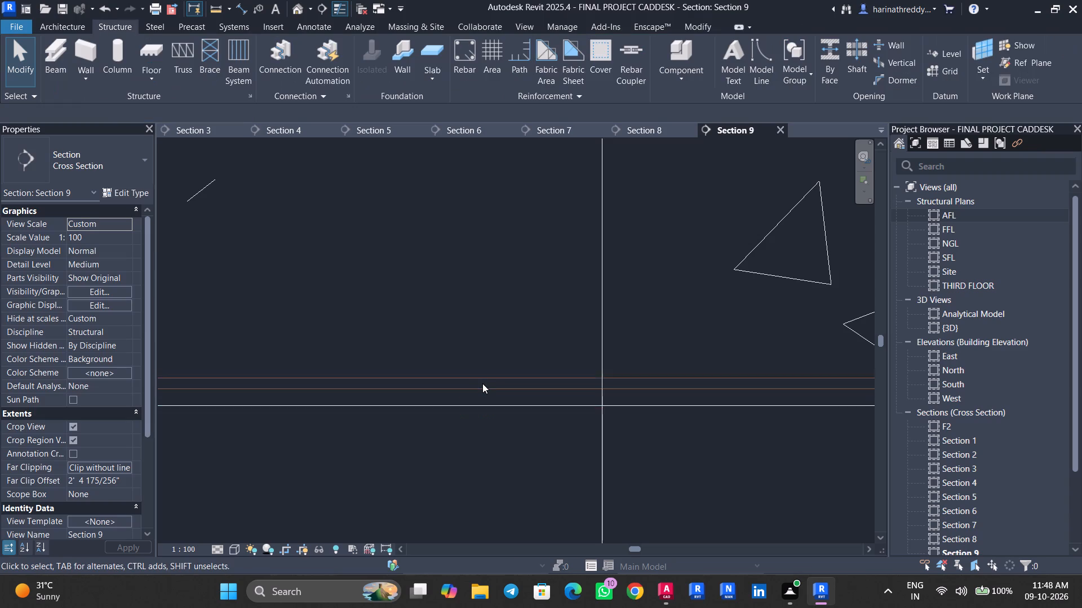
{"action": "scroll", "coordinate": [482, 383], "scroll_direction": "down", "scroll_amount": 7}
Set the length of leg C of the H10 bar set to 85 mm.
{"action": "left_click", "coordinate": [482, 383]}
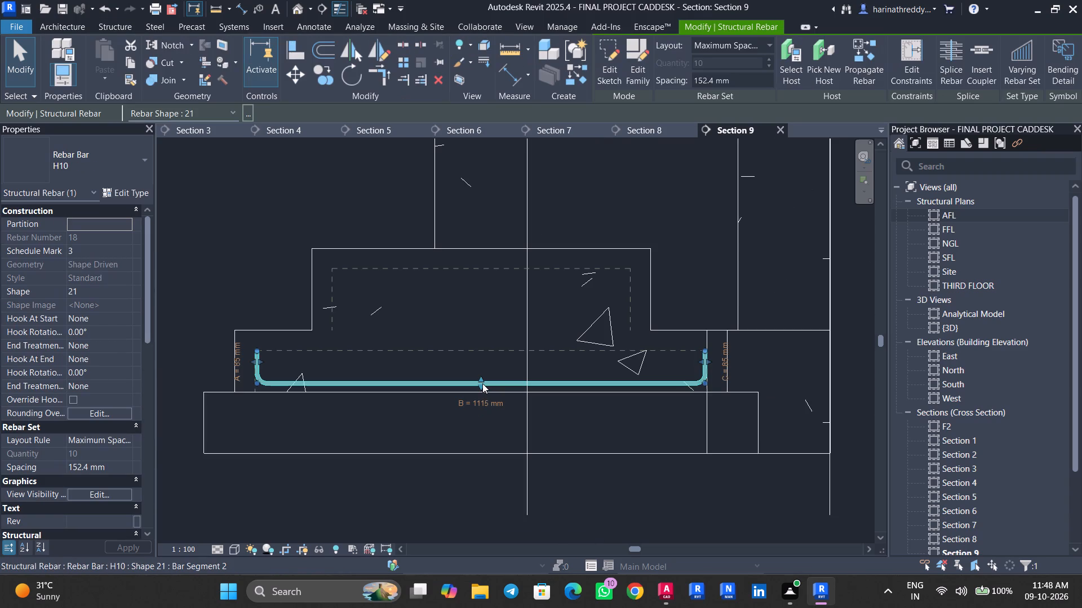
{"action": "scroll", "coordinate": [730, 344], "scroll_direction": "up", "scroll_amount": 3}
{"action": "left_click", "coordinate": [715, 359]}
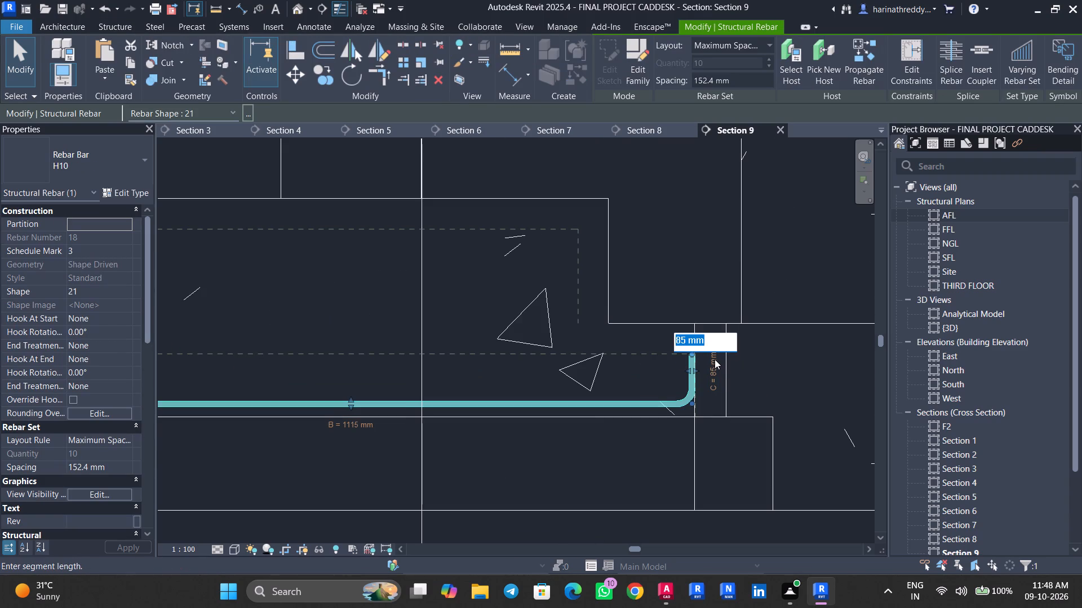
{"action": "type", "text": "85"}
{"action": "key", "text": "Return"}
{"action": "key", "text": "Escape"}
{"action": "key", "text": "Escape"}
Move both vertical legs of the H10 bar set slightly inward, making base segment B about 1105 mm long.
{"action": "left_click", "coordinate": [675, 400]}
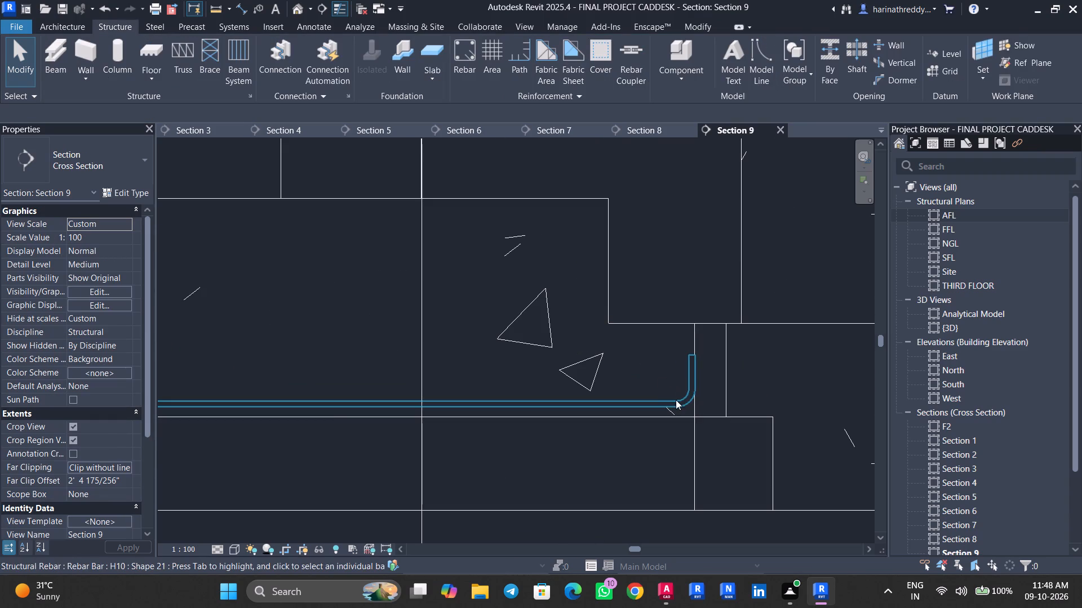
{"action": "scroll", "coordinate": [694, 378], "scroll_direction": "up", "scroll_amount": 10}
{"action": "left_click_drag", "start_coordinate": [680, 357], "coordinate": [672, 356]}
{"action": "scroll", "coordinate": [672, 356], "scroll_direction": "down", "scroll_amount": 12}
{"action": "middle_click_drag", "start_coordinate": [480, 341], "coordinate": [698, 374]}
{"action": "scroll", "coordinate": [698, 374], "scroll_direction": "down", "scroll_amount": 1}
{"action": "scroll", "coordinate": [409, 386], "scroll_direction": "up", "scroll_amount": 12}
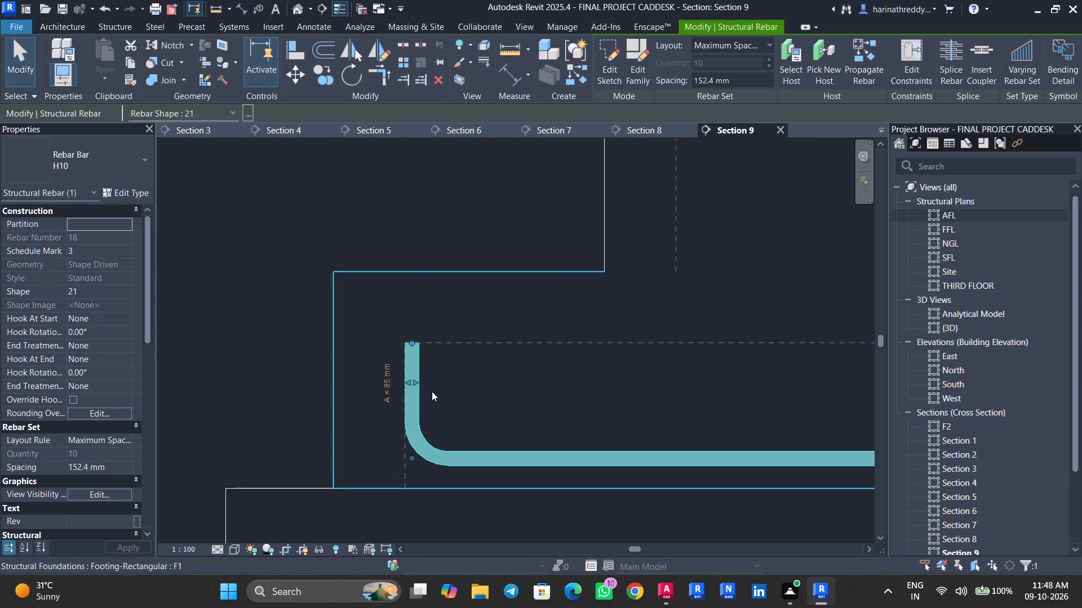
{"action": "scroll", "coordinate": [432, 391], "scroll_direction": "up", "scroll_amount": 2}
{"action": "left_click_drag", "start_coordinate": [397, 372], "coordinate": [413, 376]}
{"action": "key", "text": "Escape"}
{"action": "scroll", "coordinate": [502, 383], "scroll_direction": "down", "scroll_amount": 2}
{"action": "scroll", "coordinate": [502, 383], "scroll_direction": "up", "scroll_amount": 1}
{"action": "scroll", "coordinate": [502, 383], "scroll_direction": "down", "scroll_amount": 5}
{"action": "scroll", "coordinate": [502, 383], "scroll_direction": "up", "scroll_amount": 1}
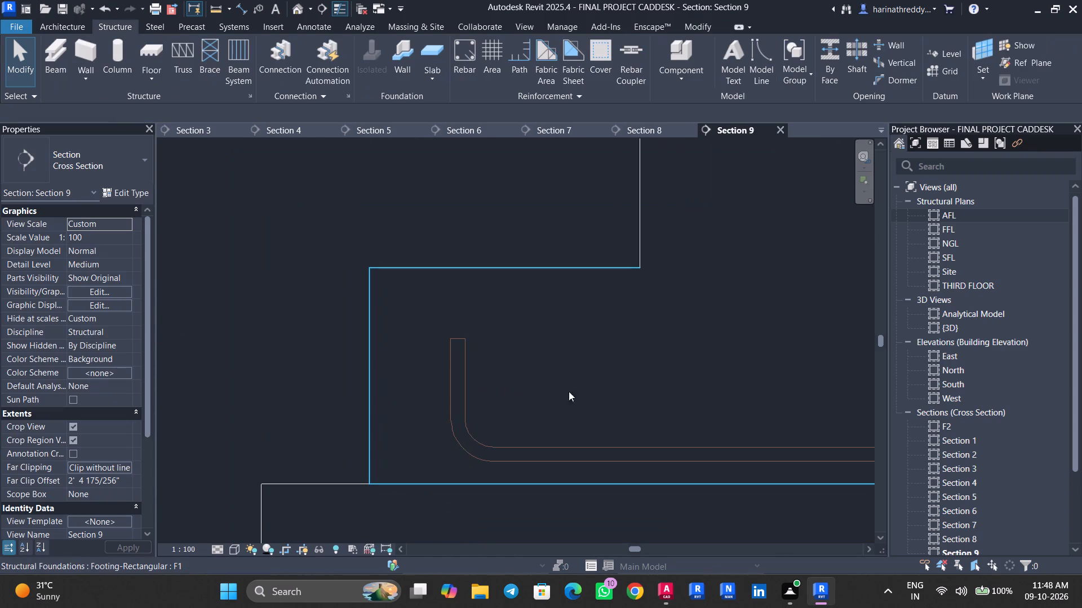
Lower the base segment of the H10 bar set towards the PCC bed, making the legs about 95 mm long.
{"action": "left_click", "coordinate": [644, 446]}
{"action": "middle_click_drag", "start_coordinate": [701, 407], "coordinate": [422, 351]}
{"action": "middle_click_drag", "start_coordinate": [680, 373], "coordinate": [369, 374]}
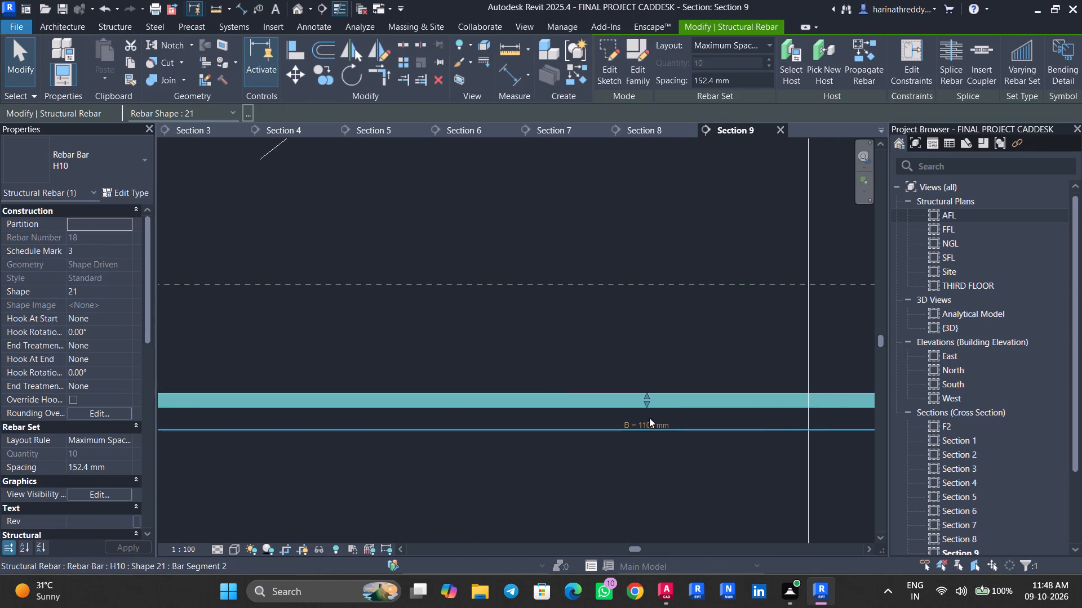
{"action": "scroll", "coordinate": [649, 414], "scroll_direction": "up", "scroll_amount": 5}
{"action": "left_click_drag", "start_coordinate": [648, 397], "coordinate": [649, 420]}
{"action": "scroll", "coordinate": [650, 414], "scroll_direction": "up", "scroll_amount": 1}
{"action": "scroll", "coordinate": [650, 414], "scroll_direction": "down", "scroll_amount": 5}
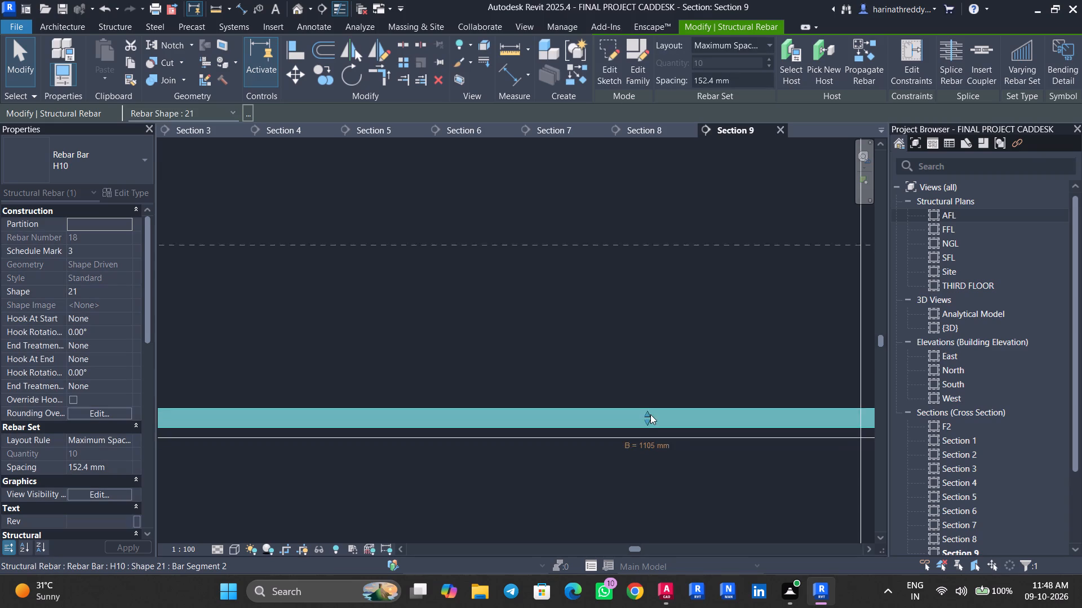
Set the length of leg A of the H10 bar set to 85 mm.
{"action": "scroll", "coordinate": [650, 414], "scroll_direction": "down", "scroll_amount": 6}
{"action": "scroll", "coordinate": [650, 414], "scroll_direction": "up", "scroll_amount": 1}
{"action": "scroll", "coordinate": [650, 414], "scroll_direction": "down", "scroll_amount": 1}
{"action": "scroll", "coordinate": [650, 414], "scroll_direction": "up", "scroll_amount": 1}
{"action": "scroll", "coordinate": [269, 383], "scroll_direction": "up", "scroll_amount": 1}
{"action": "middle_click_drag", "start_coordinate": [270, 383], "coordinate": [502, 446]}
{"action": "scroll", "coordinate": [382, 408], "scroll_direction": "up", "scroll_amount": 2}
{"action": "scroll", "coordinate": [389, 408], "scroll_direction": "down", "scroll_amount": 1}
{"action": "scroll", "coordinate": [393, 408], "scroll_direction": "up", "scroll_amount": 1}
{"action": "left_click", "coordinate": [413, 432]}
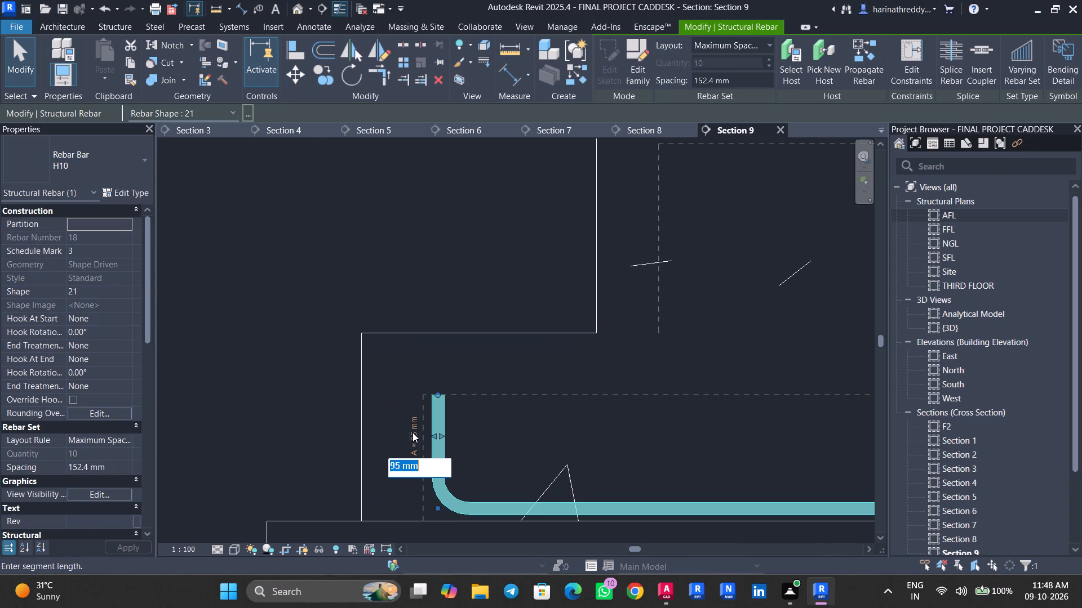
{"action": "scroll", "coordinate": [413, 432], "scroll_direction": "up", "scroll_amount": 4}
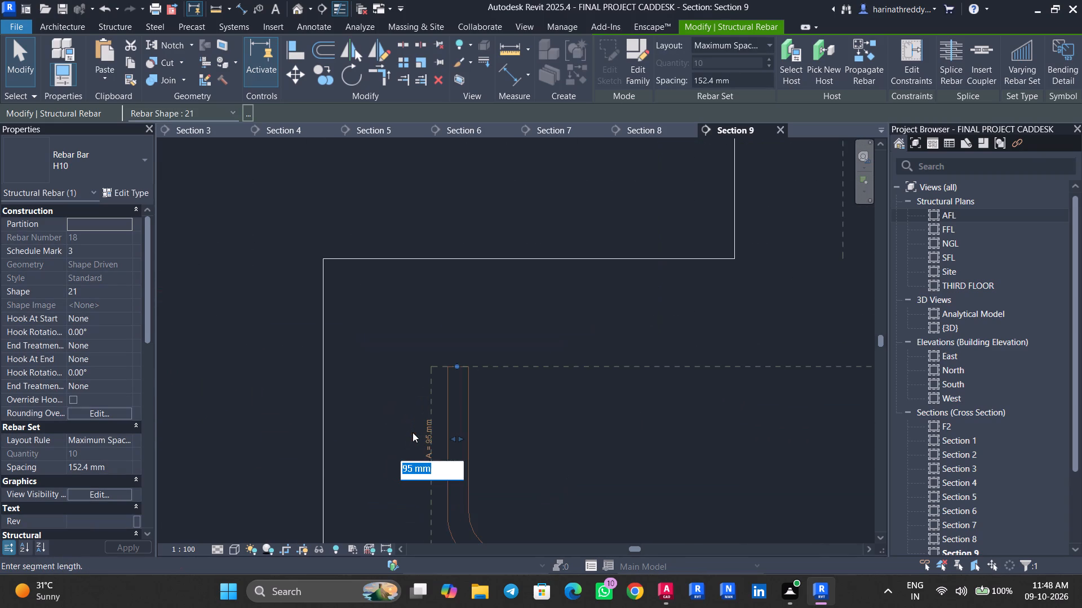
{"action": "type", "text": "85"}
{"action": "key", "text": "Return"}
{"action": "key", "text": "Escape"}
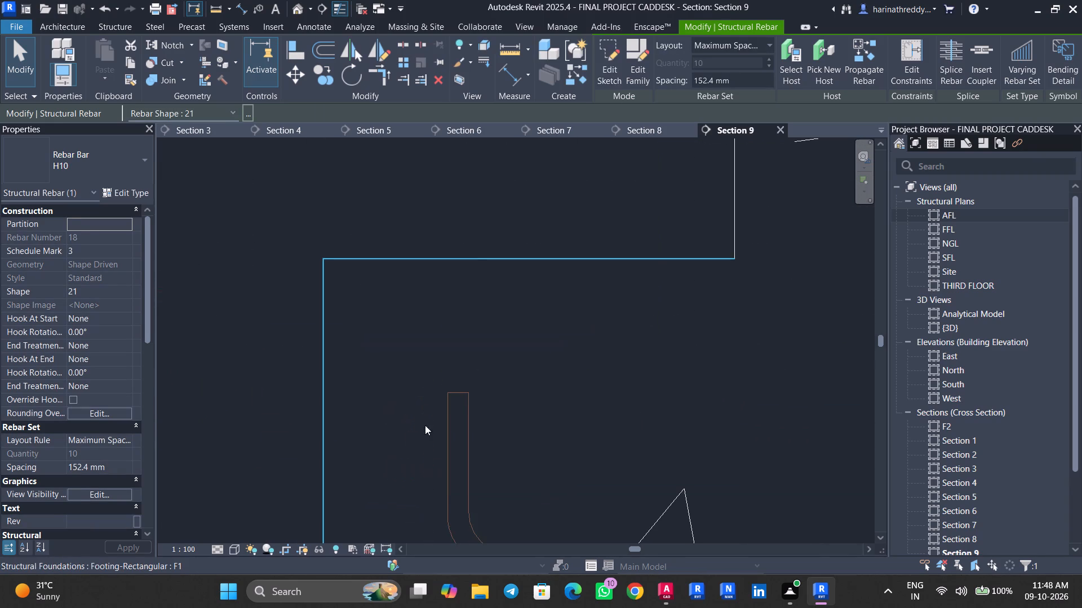
Set the length of leg C of the H10 bar set to 85 mm to match the opposite leg.
{"action": "scroll", "coordinate": [420, 400], "scroll_direction": "down", "scroll_amount": 1}
{"action": "scroll", "coordinate": [420, 400], "scroll_direction": "up", "scroll_amount": 1}
{"action": "scroll", "coordinate": [420, 400], "scroll_direction": "down", "scroll_amount": 1}
{"action": "scroll", "coordinate": [420, 400], "scroll_direction": "up", "scroll_amount": 1}
{"action": "scroll", "coordinate": [420, 400], "scroll_direction": "down", "scroll_amount": 13}
{"action": "middle_click_drag", "start_coordinate": [535, 407], "coordinate": [365, 412]}
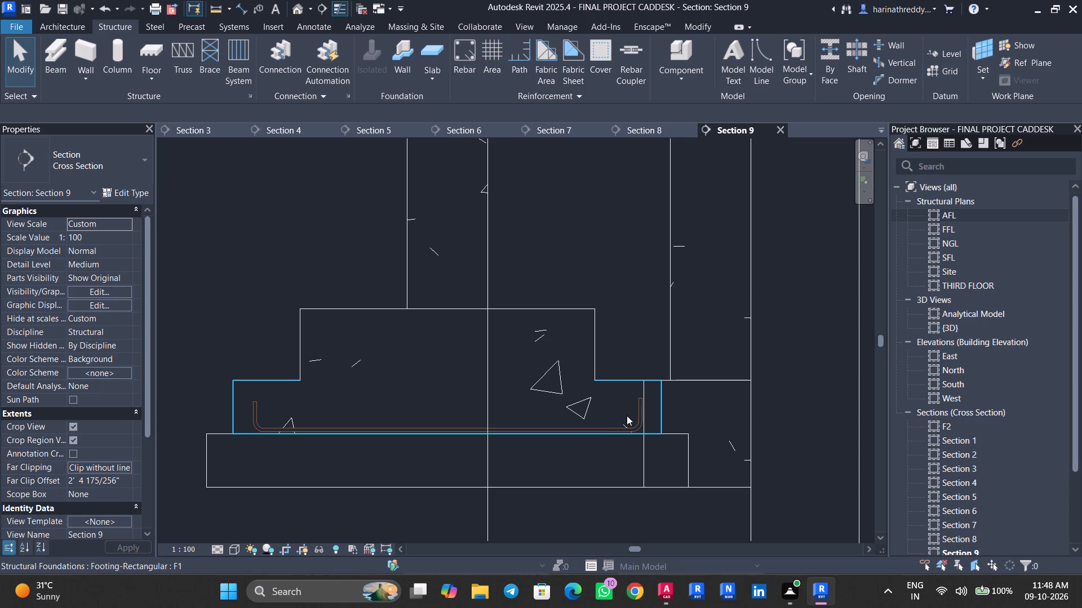
{"action": "left_click", "coordinate": [637, 416]}
{"action": "left_click", "coordinate": [660, 407]}
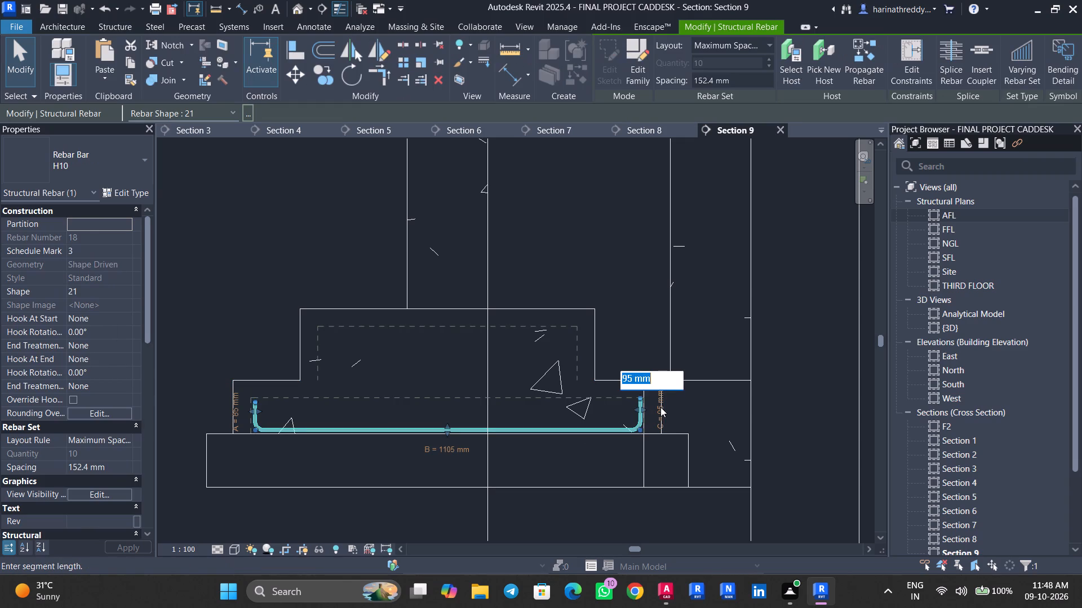
{"action": "type", "text": "85"}
{"action": "key", "text": "Return"}
{"action": "key", "text": "Escape"}
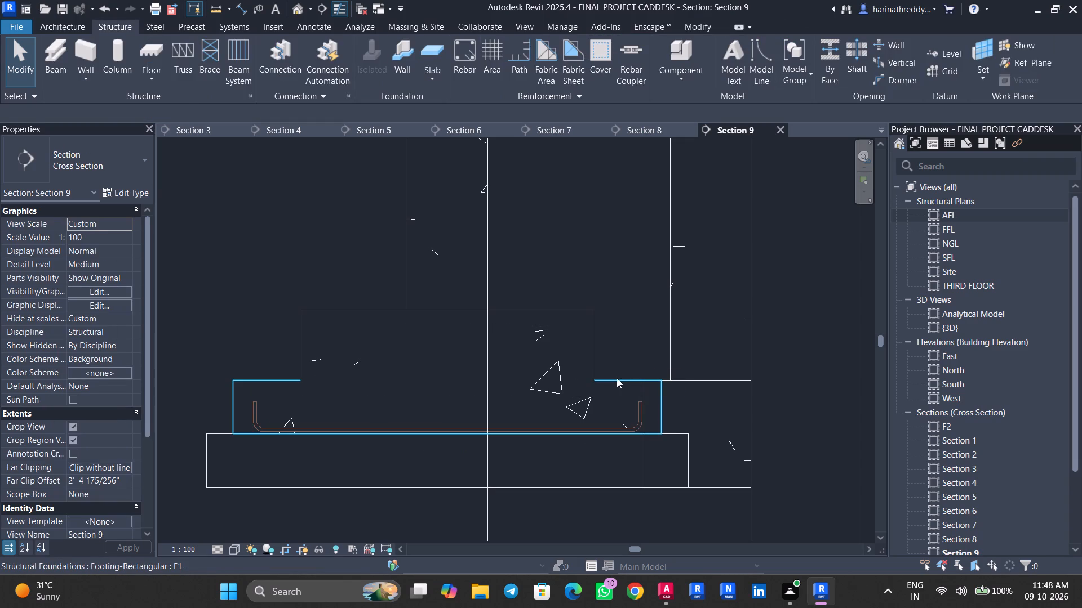
{"action": "left_click", "coordinate": [617, 378]}
{"action": "key", "text": "Escape"}
{"action": "key", "text": "Escape"}
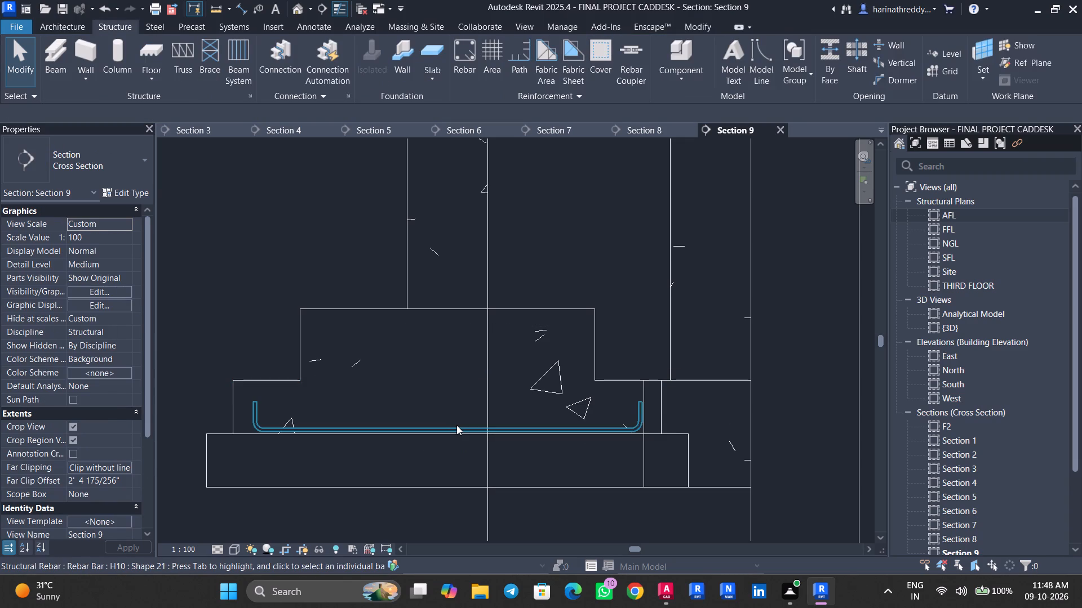
{"action": "left_click", "coordinate": [456, 425]}
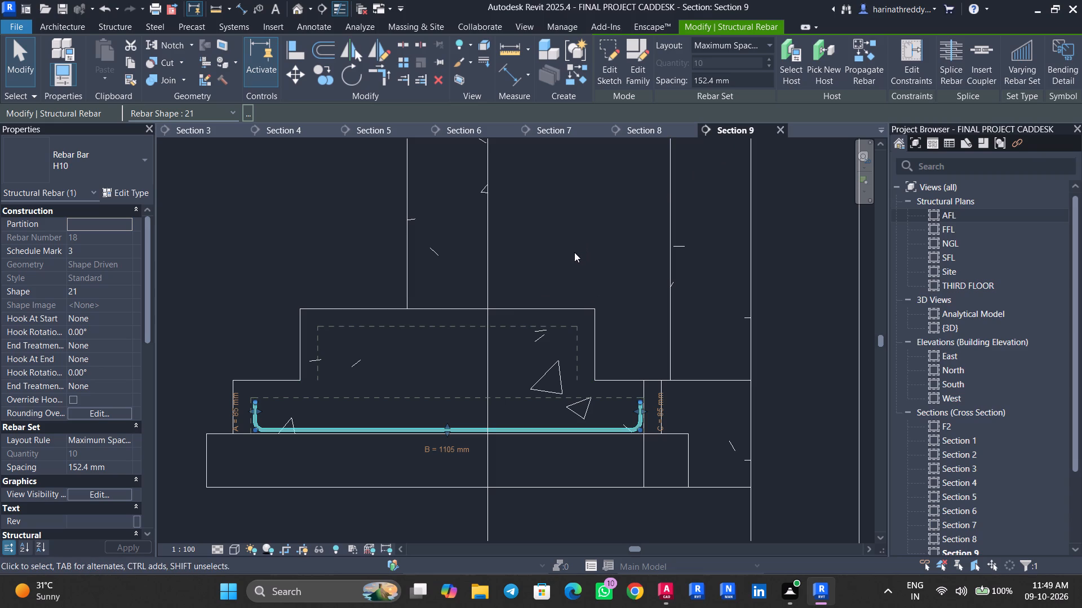
Switch to AutoCAD and check the F1 bar size and spacing in the ST-03 drawing's footing reinforcement schedule.
{"action": "left_click", "coordinate": [657, 576]}
{"action": "left_click", "coordinate": [730, 520]}
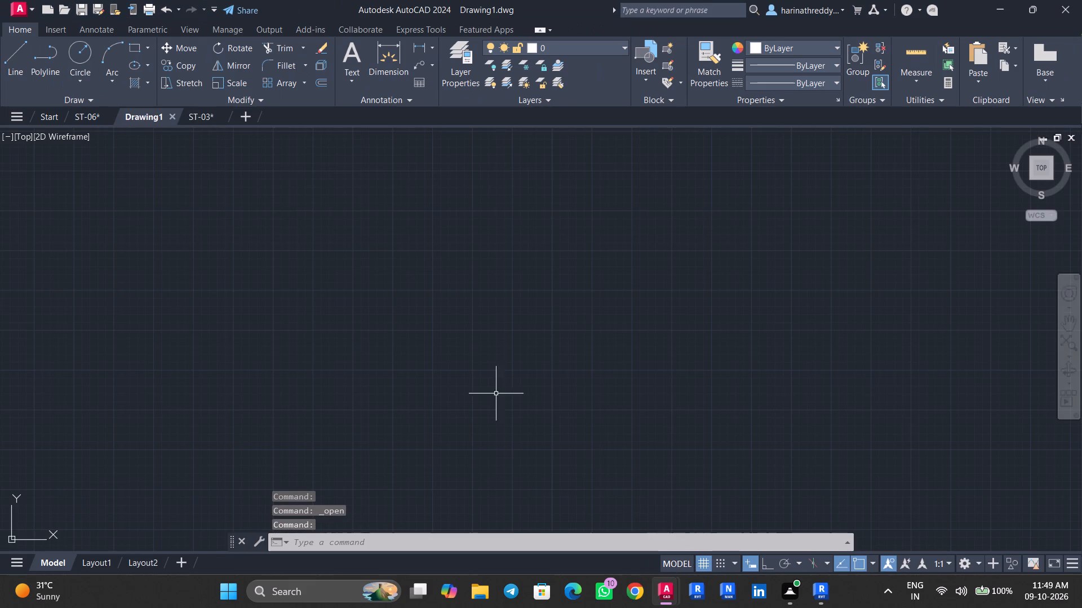
{"action": "left_click", "coordinate": [179, 116]}
{"action": "left_click", "coordinate": [197, 117]}
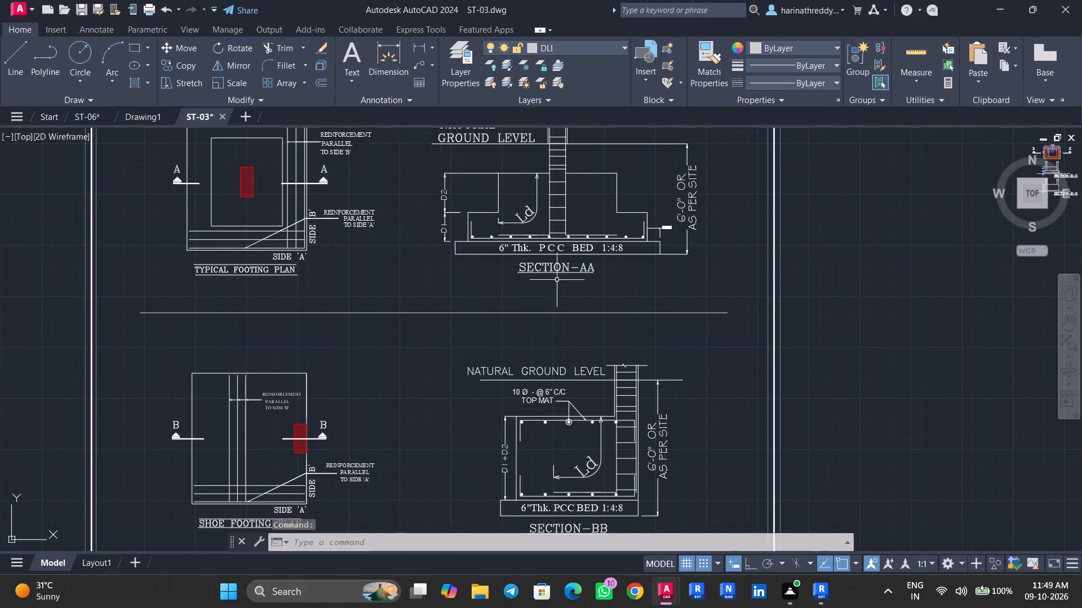
{"action": "scroll", "coordinate": [382, 293], "scroll_direction": "up", "scroll_amount": 1}
{"action": "scroll", "coordinate": [382, 293], "scroll_direction": "down", "scroll_amount": 5}
{"action": "middle_click_drag", "start_coordinate": [355, 230], "coordinate": [383, 328]}
{"action": "scroll", "coordinate": [453, 321], "scroll_direction": "up", "scroll_amount": 3}
{"action": "scroll", "coordinate": [452, 321], "scroll_direction": "down", "scroll_amount": 1}
{"action": "scroll", "coordinate": [348, 306], "scroll_direction": "up", "scroll_amount": 3}
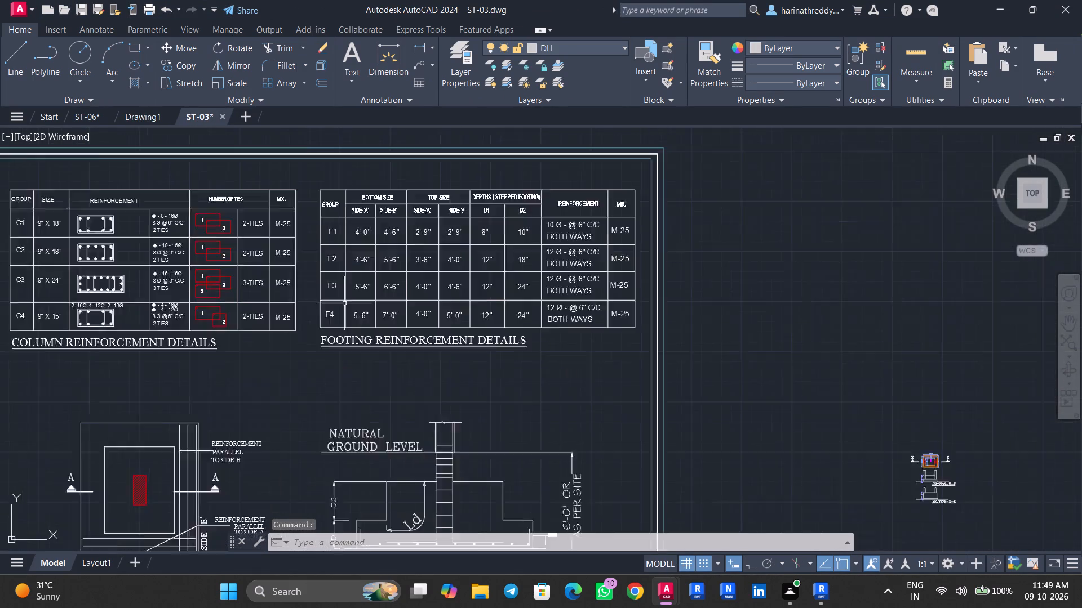
{"action": "scroll", "coordinate": [340, 299], "scroll_direction": "up", "scroll_amount": 1}
{"action": "middle_click_drag", "start_coordinate": [570, 285], "coordinate": [350, 321]}
{"action": "scroll", "coordinate": [507, 220], "scroll_direction": "up", "scroll_amount": 3}
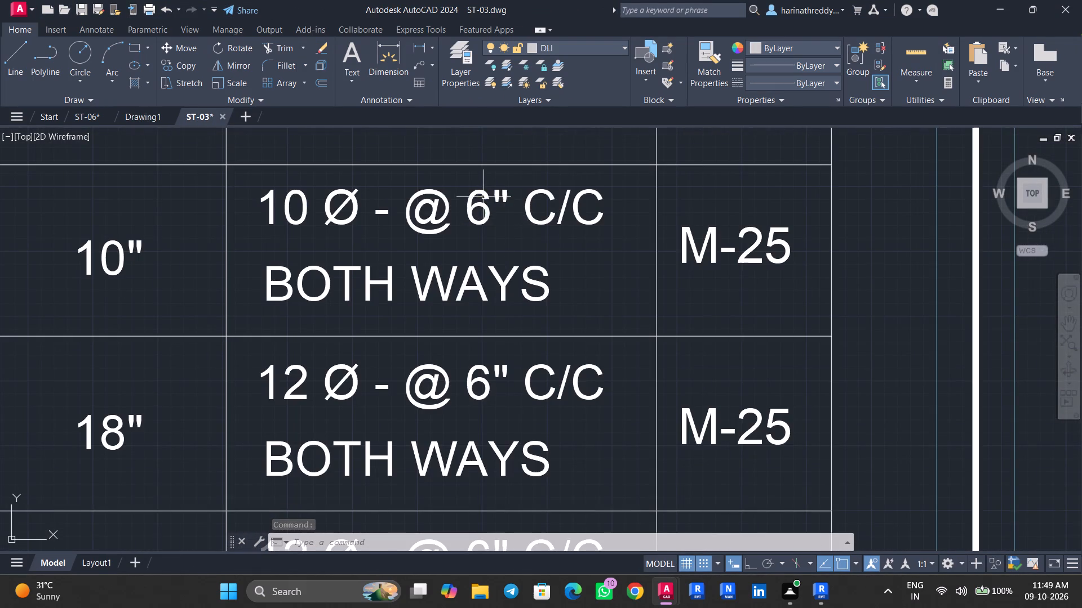
{"action": "left_click", "coordinate": [484, 197]}
{"action": "scroll", "coordinate": [486, 219], "scroll_direction": "down", "scroll_amount": 10}
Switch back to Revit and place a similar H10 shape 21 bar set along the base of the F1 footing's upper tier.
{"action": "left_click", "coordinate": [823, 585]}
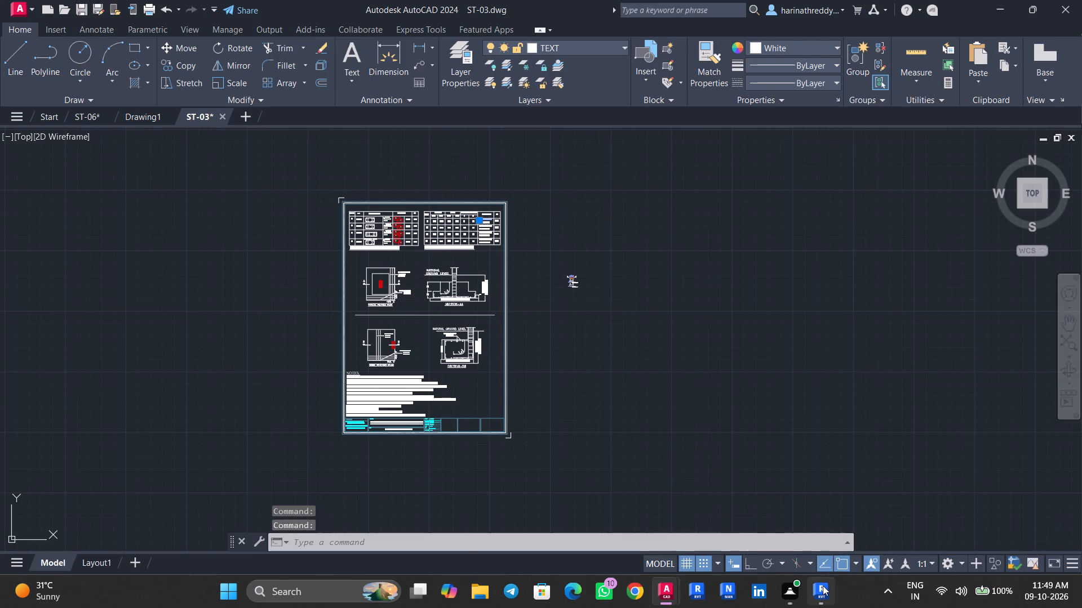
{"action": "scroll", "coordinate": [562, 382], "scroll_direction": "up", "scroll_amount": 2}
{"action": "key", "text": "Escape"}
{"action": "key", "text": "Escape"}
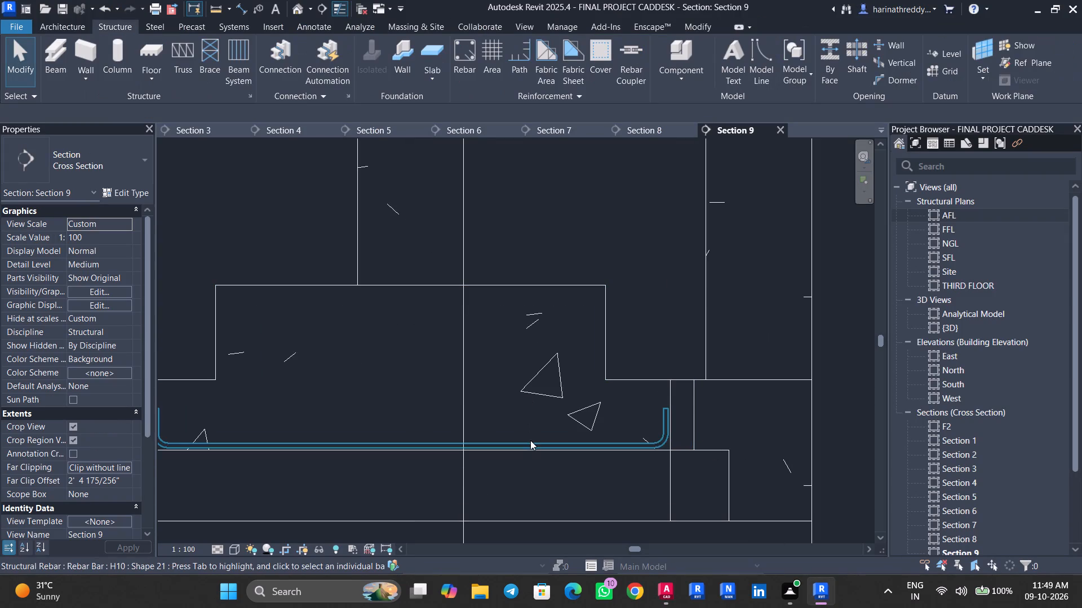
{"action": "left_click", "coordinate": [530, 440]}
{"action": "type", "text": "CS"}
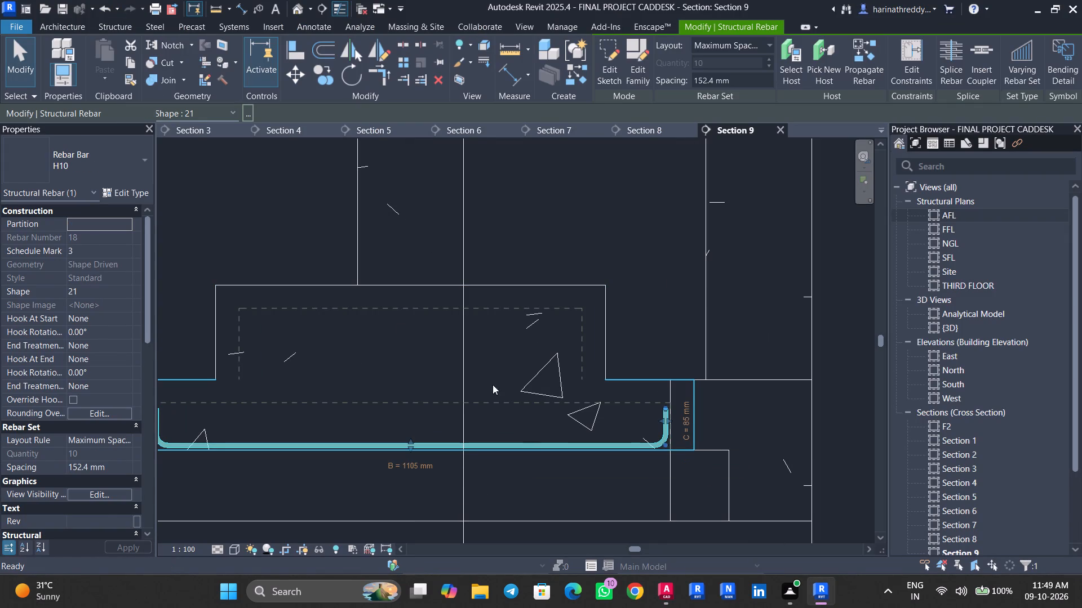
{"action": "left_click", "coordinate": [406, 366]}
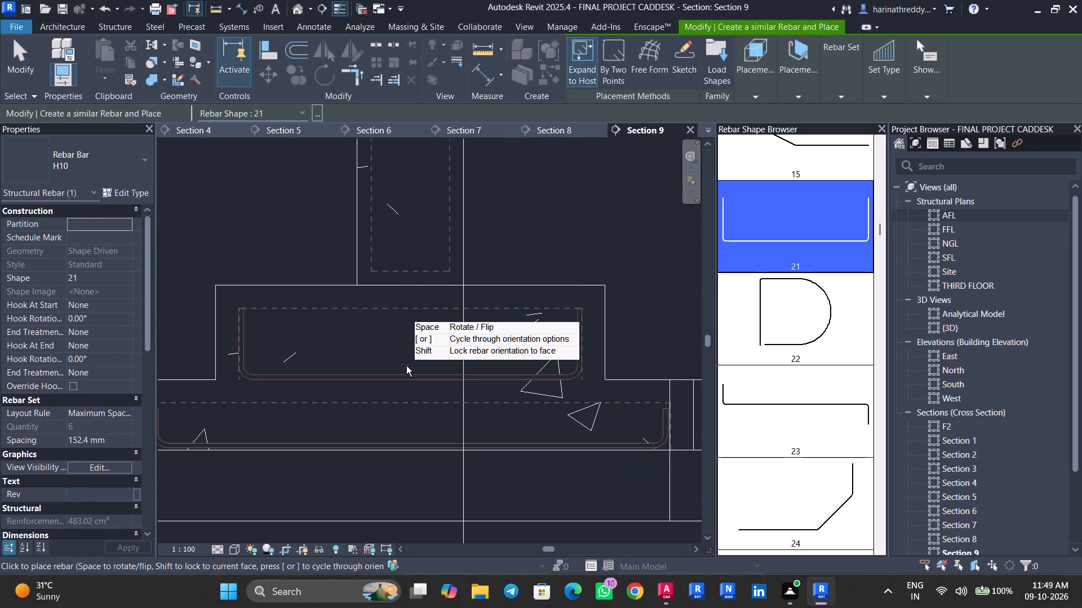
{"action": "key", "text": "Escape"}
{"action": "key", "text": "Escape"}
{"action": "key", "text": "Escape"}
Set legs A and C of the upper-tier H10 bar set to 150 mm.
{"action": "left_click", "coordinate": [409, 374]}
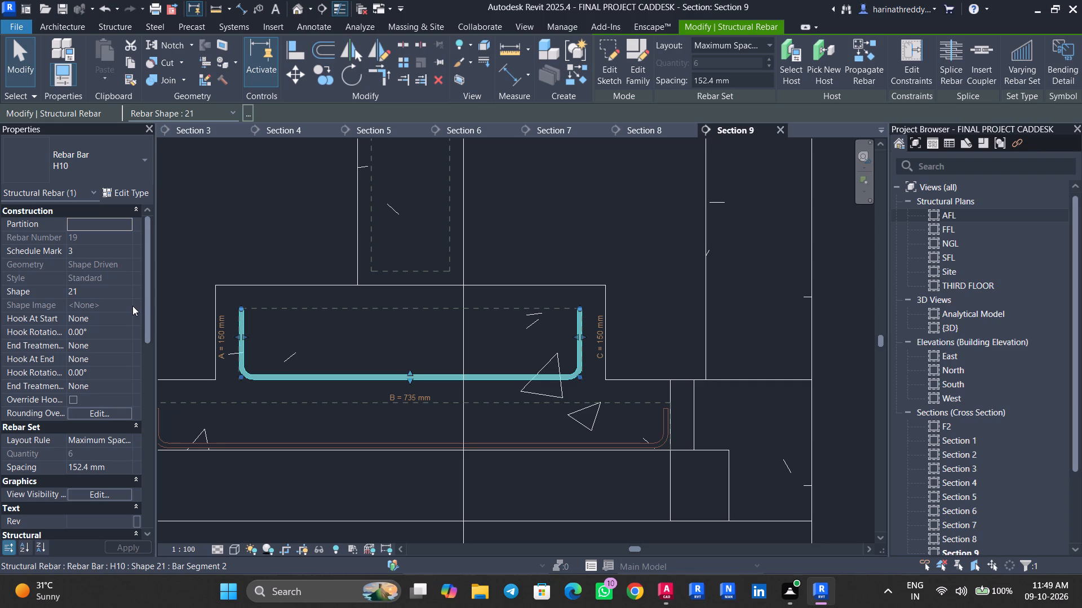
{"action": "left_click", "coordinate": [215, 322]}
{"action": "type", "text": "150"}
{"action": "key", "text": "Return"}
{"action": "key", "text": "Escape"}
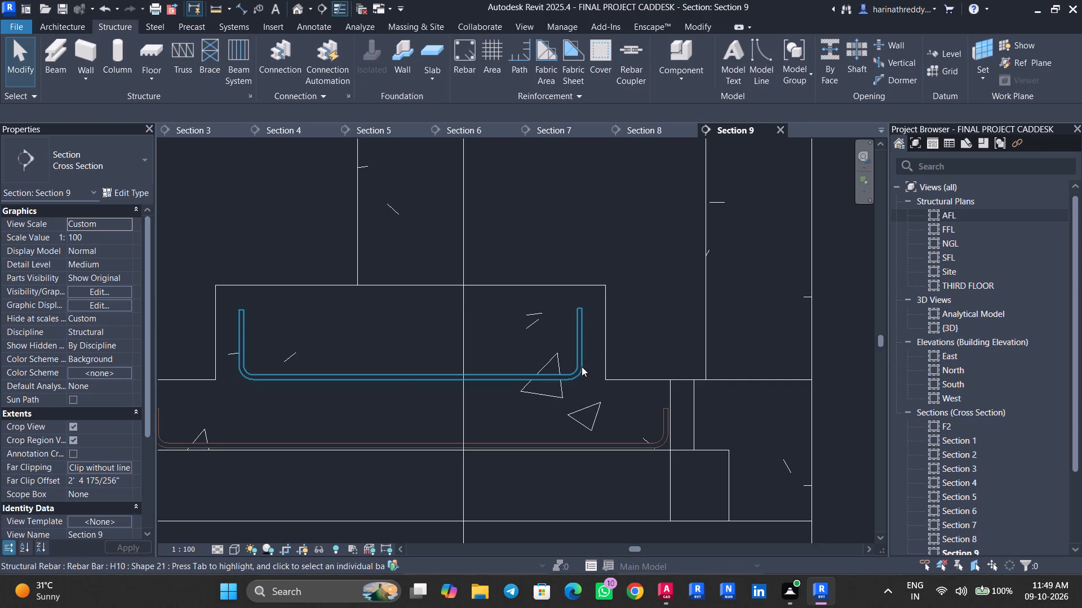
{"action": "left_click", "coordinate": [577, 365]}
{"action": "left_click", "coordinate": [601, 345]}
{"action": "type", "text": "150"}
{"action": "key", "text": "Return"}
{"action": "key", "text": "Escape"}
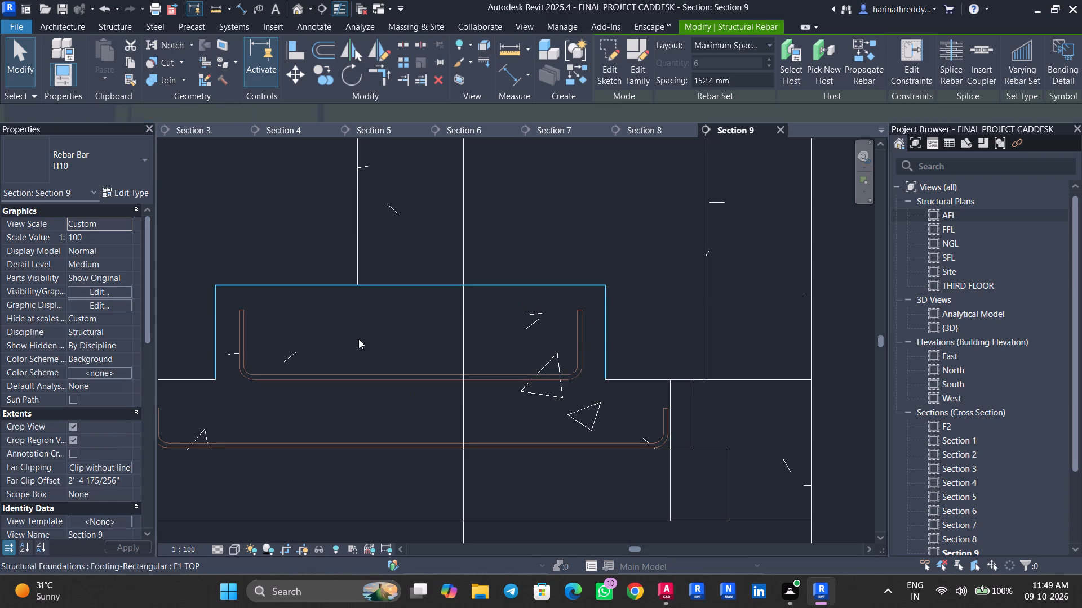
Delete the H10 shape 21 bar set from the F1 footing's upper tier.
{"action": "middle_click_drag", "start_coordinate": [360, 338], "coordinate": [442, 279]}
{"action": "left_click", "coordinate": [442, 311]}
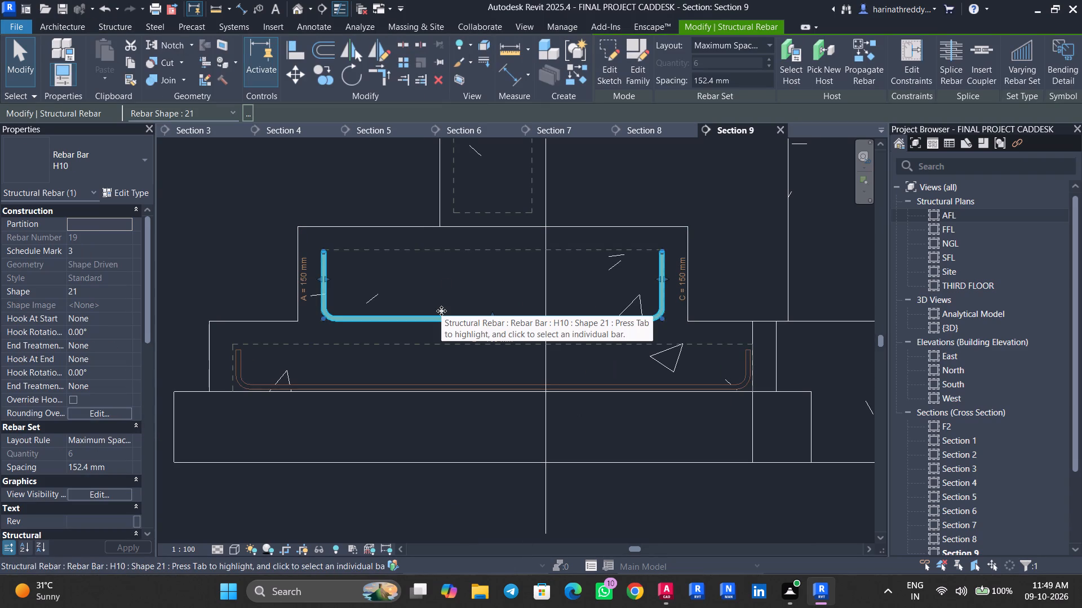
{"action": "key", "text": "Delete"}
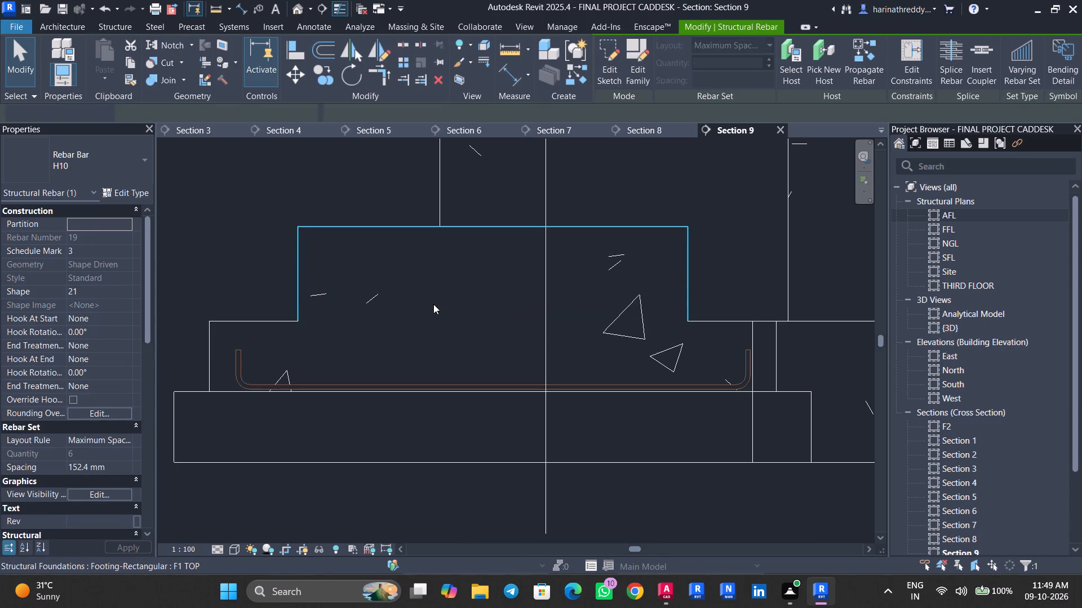
Place an H10 shape 21 bar set in the F1 TOP footing along its upper face with legs pointing down, at 152.4 mm spacing.
{"action": "left_click", "coordinate": [429, 256]}
{"action": "left_click", "coordinate": [698, 70]}
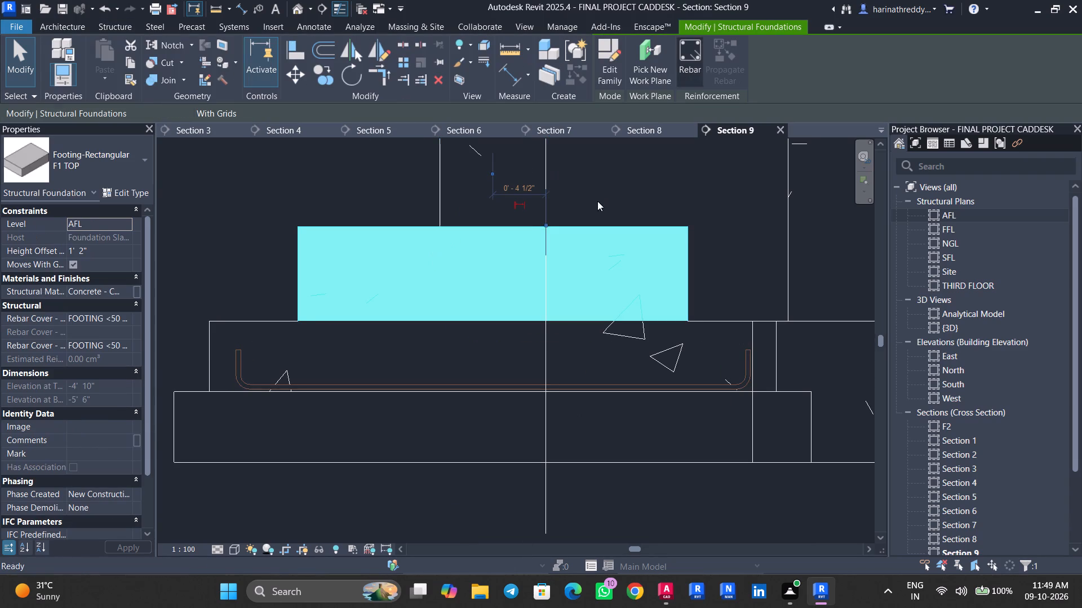
{"action": "left_click", "coordinate": [486, 265]}
{"action": "key", "text": "Escape"}
{"action": "key", "text": "Escape"}
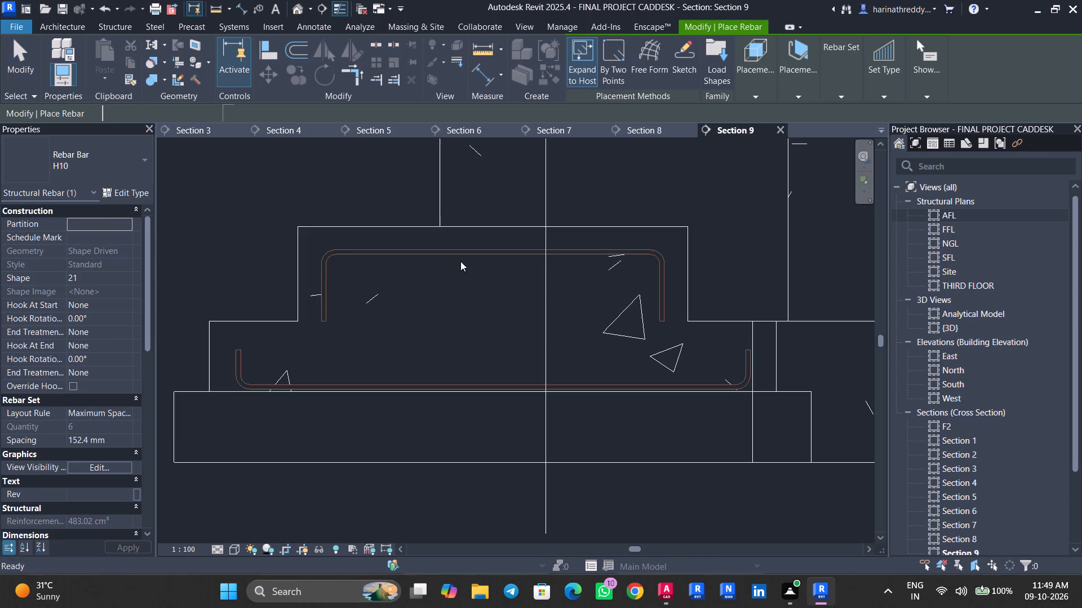
{"action": "key", "text": "Escape"}
Set legs C and A of the upper-tier H10 bar set to 150 mm each.
{"action": "left_click", "coordinate": [328, 292]}
{"action": "left_click", "coordinate": [301, 296]}
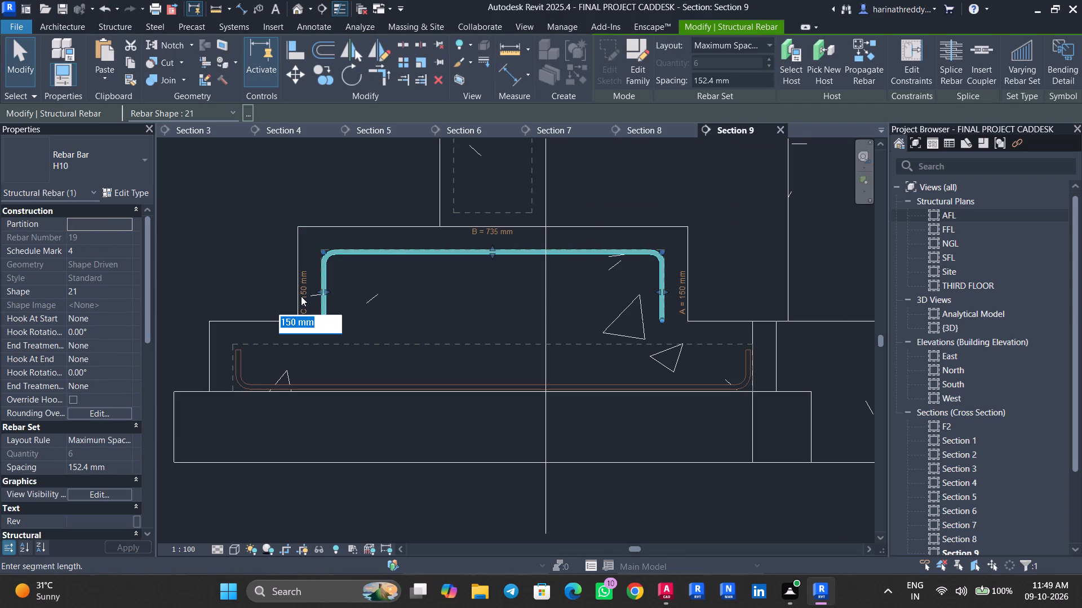
{"action": "type", "text": "150"}
{"action": "key", "text": "Return"}
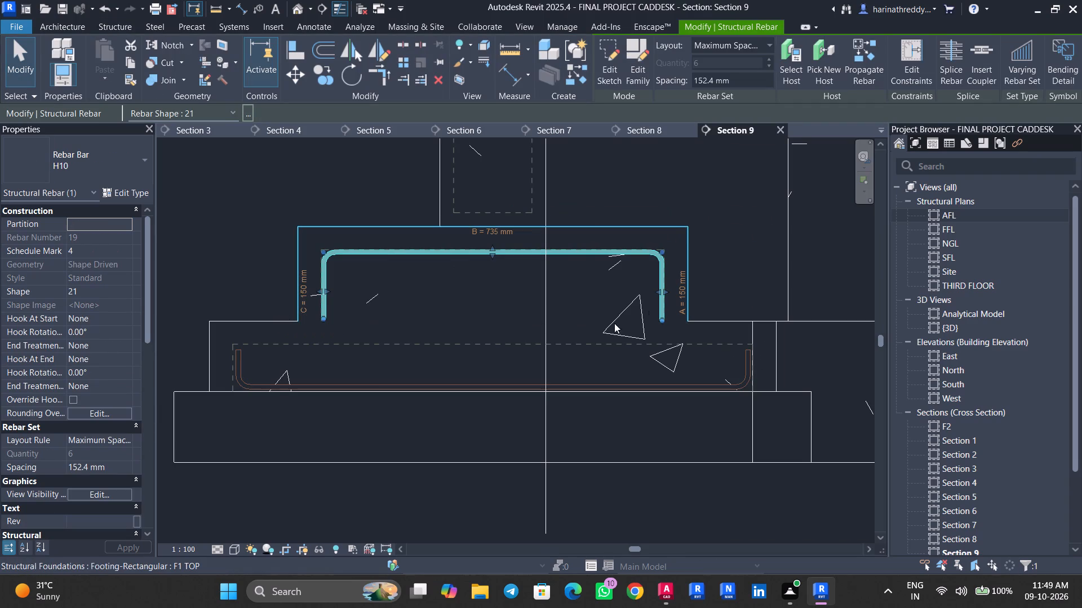
{"action": "left_click", "coordinate": [682, 290]}
{"action": "type", "text": "150"}
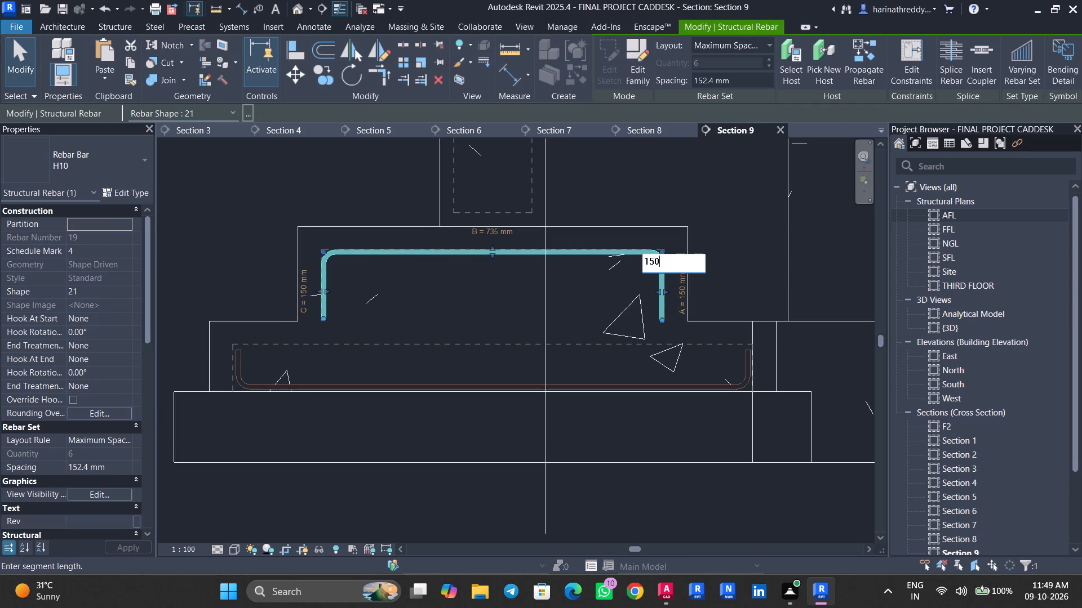
{"action": "key", "text": "Return"}
{"action": "key", "text": "Escape"}
{"action": "key", "text": "Escape"}
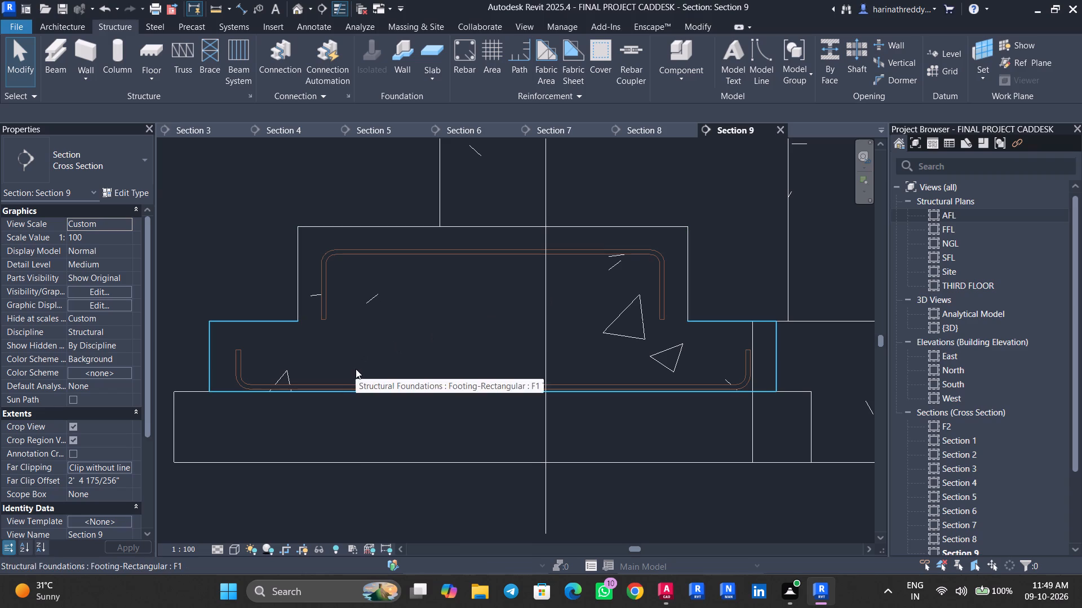
Place straight H10 shape 00 bars perpendicular to cover at 152.4 mm spacing, just above the base bar in the F1 lower tier.
{"action": "left_click", "coordinate": [356, 369]}
{"action": "left_click", "coordinate": [692, 67]}
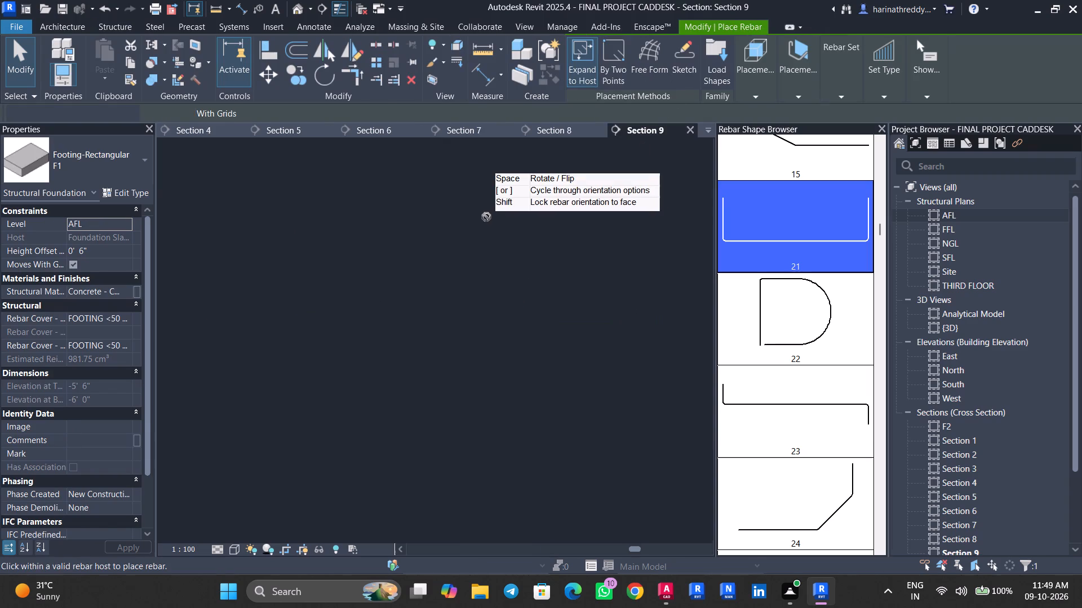
{"action": "scroll", "coordinate": [865, 270], "scroll_direction": "up", "scroll_amount": 20}
{"action": "scroll", "coordinate": [865, 270], "scroll_direction": "up", "scroll_amount": 2}
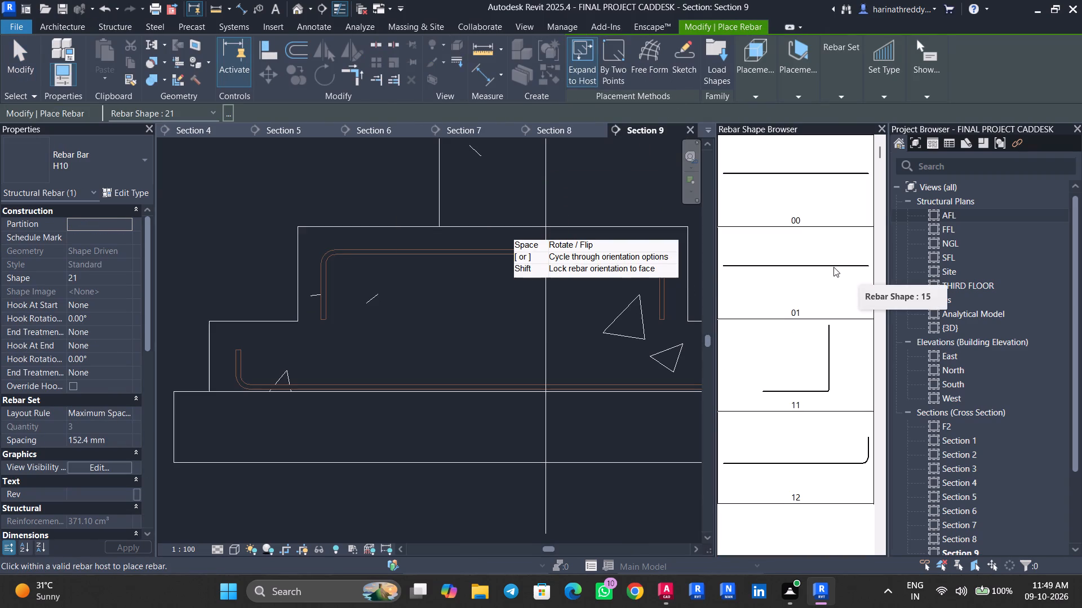
{"action": "left_click", "coordinate": [800, 172]}
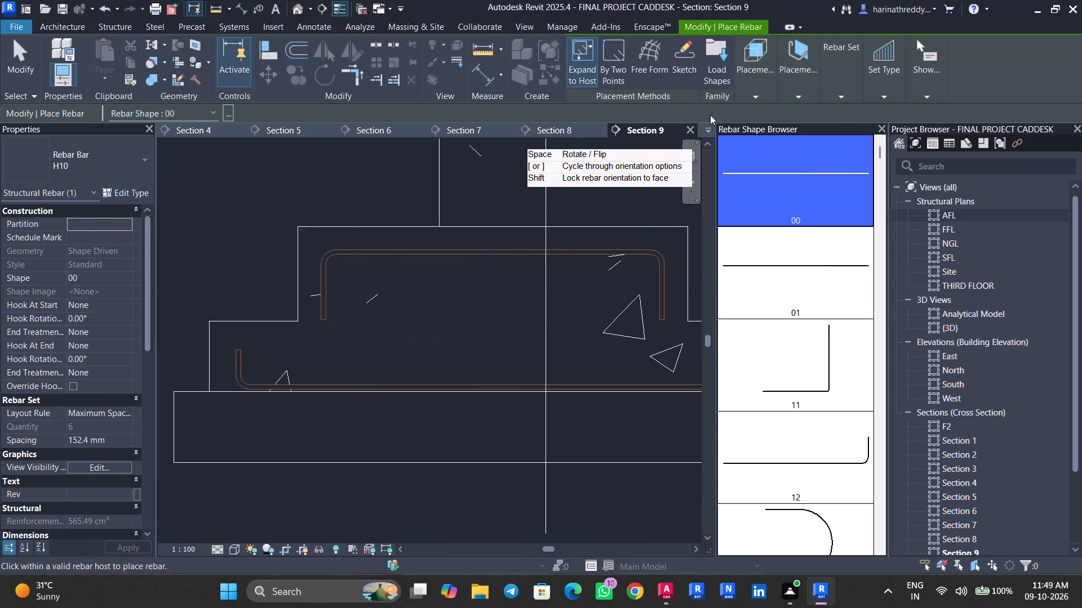
{"action": "left_click", "coordinate": [790, 89]}
{"action": "left_click", "coordinate": [895, 127]}
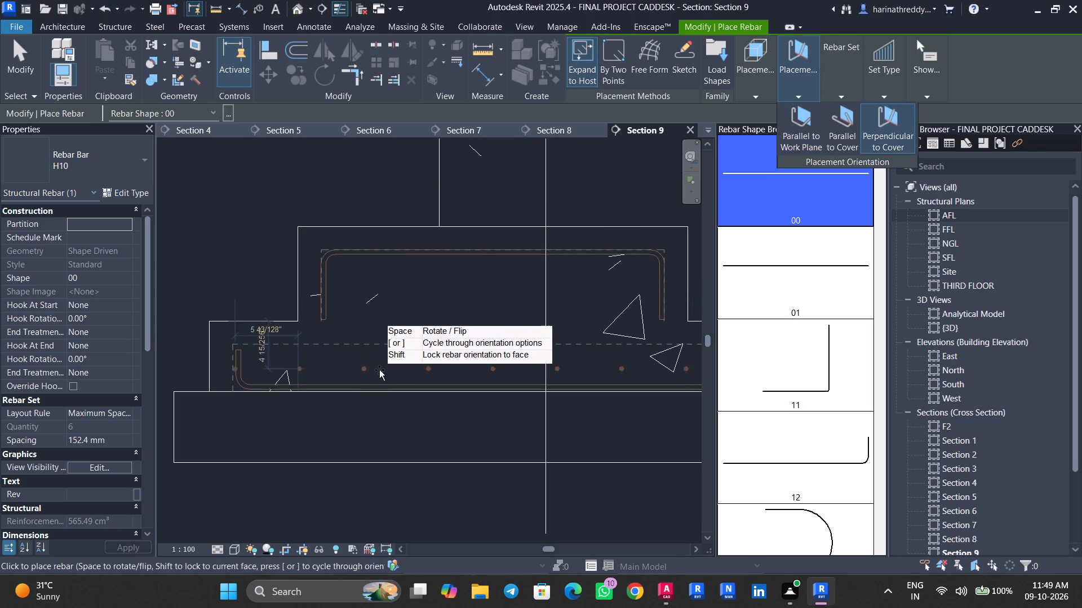
{"action": "scroll", "coordinate": [379, 370], "scroll_direction": "up", "scroll_amount": 4}
{"action": "middle_click_drag", "start_coordinate": [379, 370], "coordinate": [273, 340]}
{"action": "scroll", "coordinate": [273, 340], "scroll_direction": "down", "scroll_amount": 2}
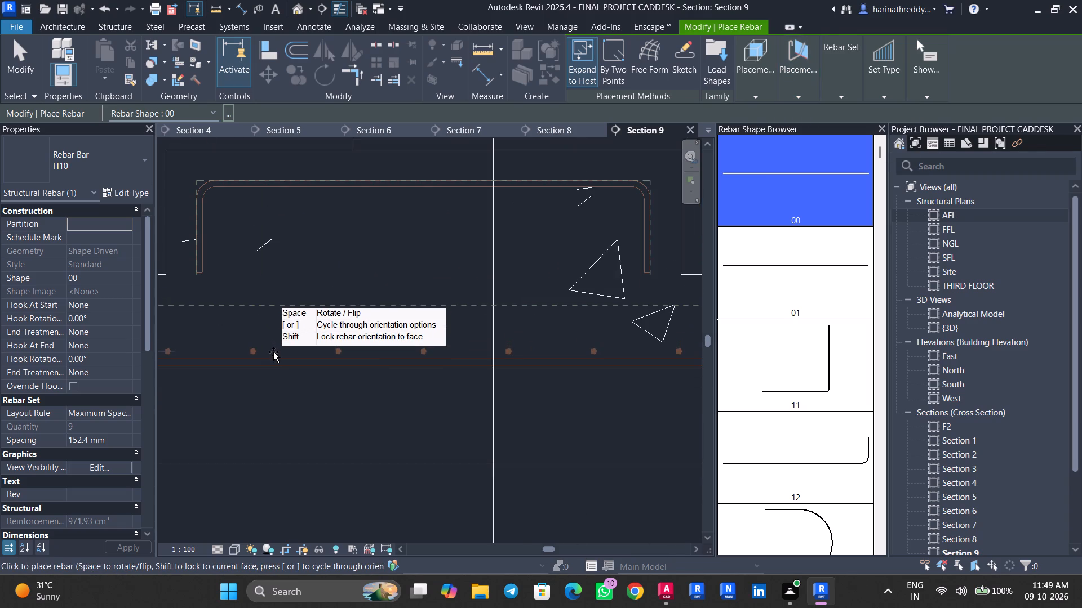
{"action": "scroll", "coordinate": [273, 352], "scroll_direction": "up", "scroll_amount": 3}
{"action": "left_click", "coordinate": [274, 357]}
Place straight H10 shape 00 bars at 152.4 mm spacing just beneath the top bar in the F1 upper tier.
{"action": "middle_click_drag", "start_coordinate": [305, 269], "coordinate": [340, 409]}
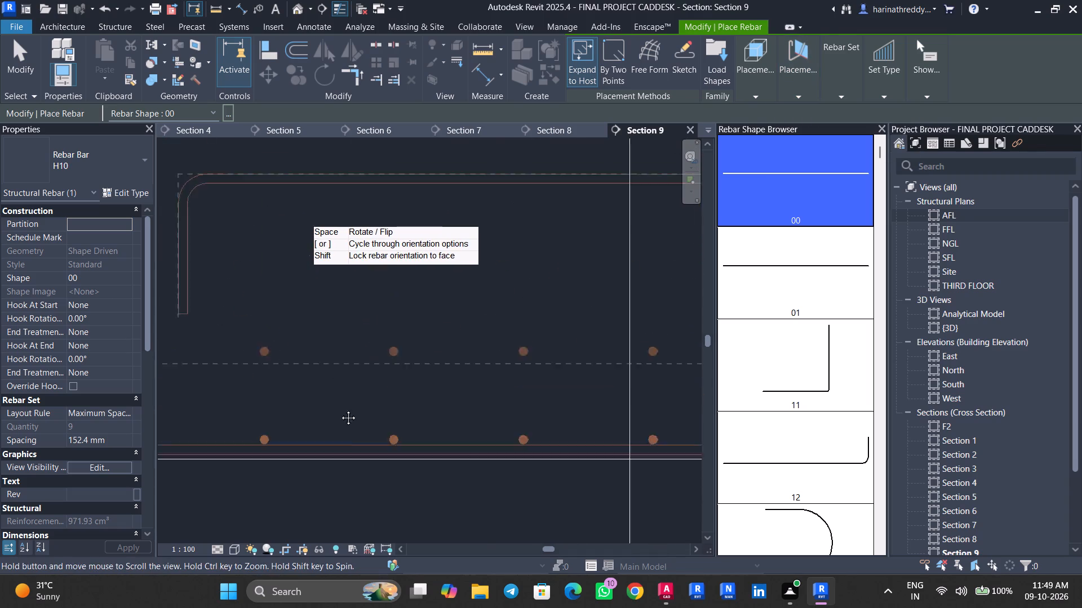
{"action": "middle_click_drag", "start_coordinate": [340, 409], "coordinate": [357, 456]}
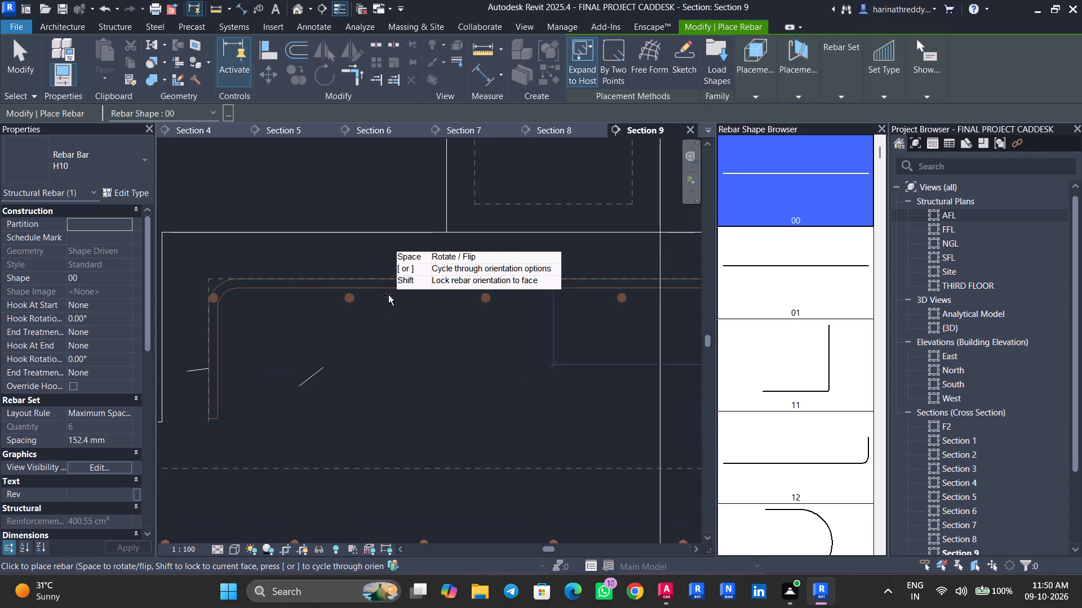
{"action": "left_click", "coordinate": [388, 294]}
{"action": "key", "text": "Escape"}
{"action": "key", "text": "Escape"}
{"action": "scroll", "coordinate": [366, 332], "scroll_direction": "down", "scroll_amount": 10}
{"action": "middle_click_drag", "start_coordinate": [368, 364], "coordinate": [473, 336]}
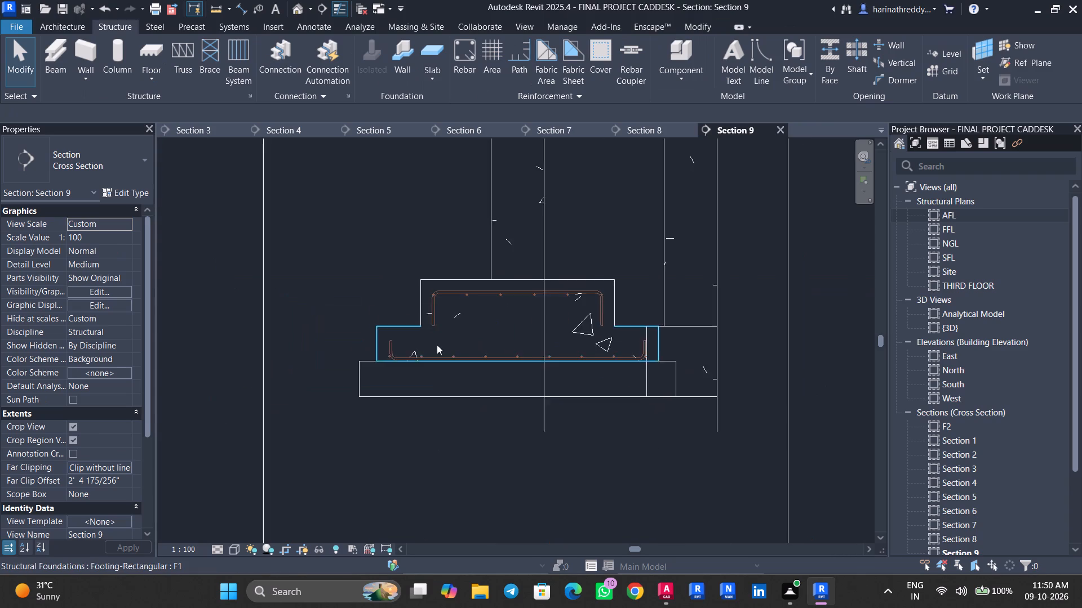
Move the left end of the lower tier's straight H10 bar set inward, clear of the shape 21 bar's bend.
{"action": "scroll", "coordinate": [375, 360], "scroll_direction": "up", "scroll_amount": 7}
{"action": "scroll", "coordinate": [426, 347], "scroll_direction": "down", "scroll_amount": 1}
{"action": "scroll", "coordinate": [426, 347], "scroll_direction": "up", "scroll_amount": 1}
{"action": "scroll", "coordinate": [366, 359], "scroll_direction": "up", "scroll_amount": 6}
{"action": "left_click", "coordinate": [613, 349]}
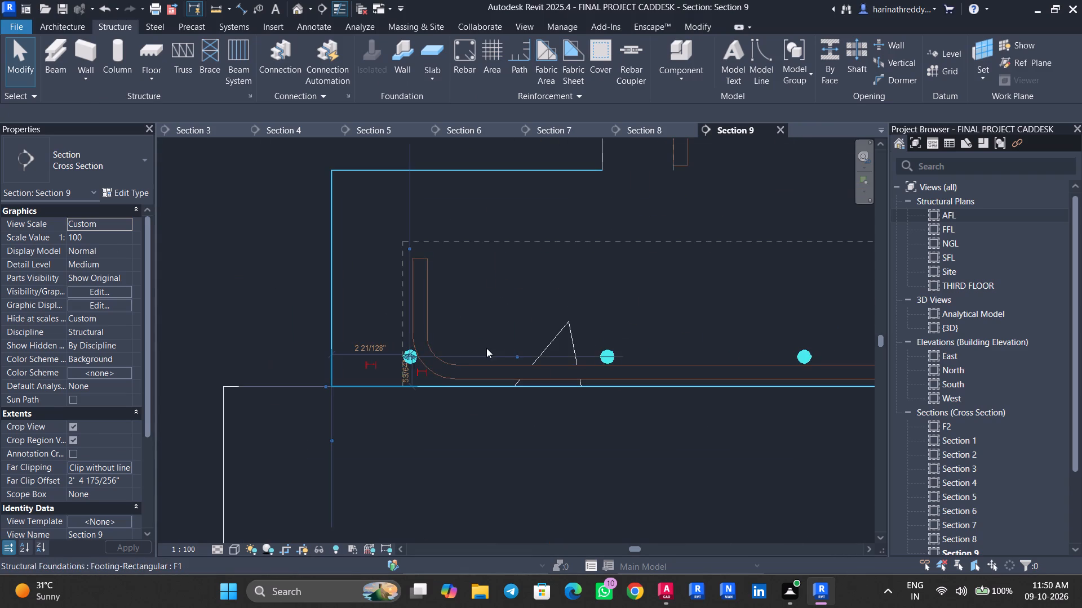
{"action": "scroll", "coordinate": [486, 348], "scroll_direction": "up", "scroll_amount": 5}
{"action": "middle_click_drag", "start_coordinate": [486, 348], "coordinate": [342, 382]}
{"action": "scroll", "coordinate": [238, 402], "scroll_direction": "up", "scroll_amount": 4}
{"action": "middle_click_drag", "start_coordinate": [229, 408], "coordinate": [362, 454]}
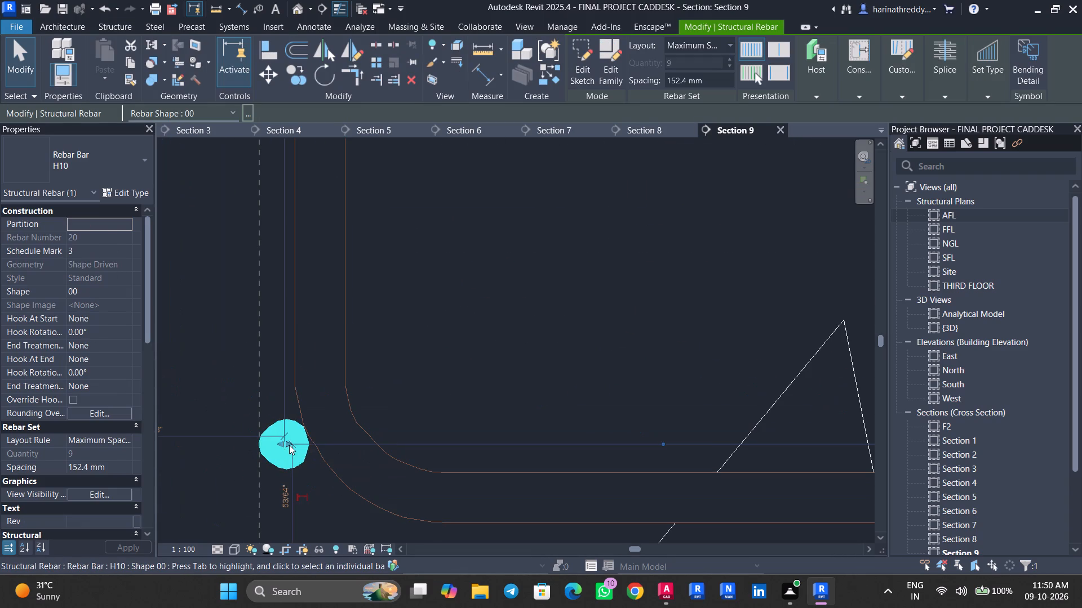
{"action": "left_click_drag", "start_coordinate": [288, 444], "coordinate": [428, 426]}
{"action": "key", "text": "Escape"}
Move the right end of the lower tier's straight H10 bar set inward to the start of the shape 21 bar's bend.
{"action": "scroll", "coordinate": [465, 392], "scroll_direction": "down", "scroll_amount": 9}
{"action": "scroll", "coordinate": [465, 392], "scroll_direction": "up", "scroll_amount": 1}
{"action": "middle_click_drag", "start_coordinate": [626, 392], "coordinate": [258, 396]}
{"action": "middle_click_drag", "start_coordinate": [626, 381], "coordinate": [351, 394]}
{"action": "middle_click_drag", "start_coordinate": [711, 378], "coordinate": [369, 381]}
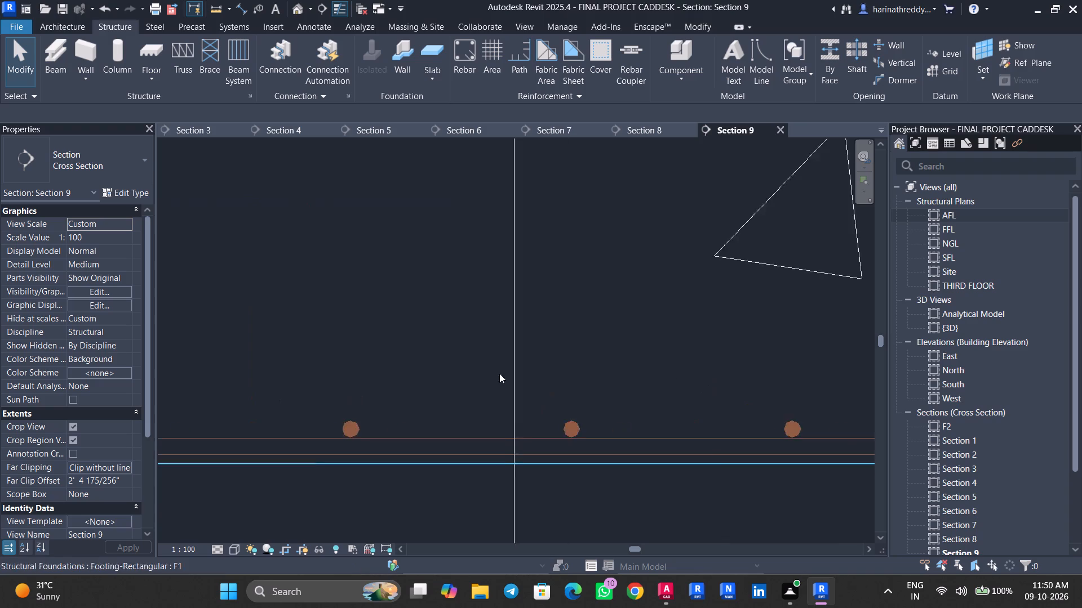
{"action": "middle_click_drag", "start_coordinate": [672, 369], "coordinate": [355, 388]}
{"action": "middle_click_drag", "start_coordinate": [699, 373], "coordinate": [391, 378]}
{"action": "scroll", "coordinate": [695, 375], "scroll_direction": "down", "scroll_amount": 1}
{"action": "middle_click_drag", "start_coordinate": [605, 372], "coordinate": [517, 383]}
{"action": "scroll", "coordinate": [529, 436], "scroll_direction": "up", "scroll_amount": 5}
{"action": "middle_click_drag", "start_coordinate": [498, 453], "coordinate": [695, 395]}
{"action": "scroll", "coordinate": [602, 421], "scroll_direction": "up", "scroll_amount": 3}
{"action": "scroll", "coordinate": [603, 420], "scroll_direction": "down", "scroll_amount": 1}
{"action": "scroll", "coordinate": [607, 417], "scroll_direction": "up", "scroll_amount": 1}
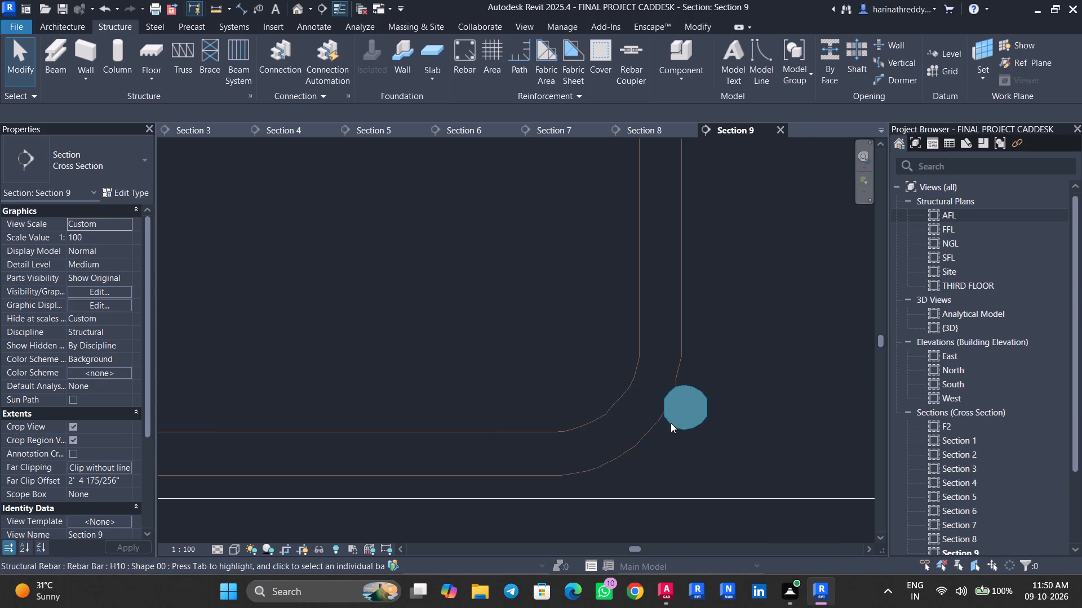
{"action": "left_click", "coordinate": [677, 423]}
{"action": "left_click_drag", "start_coordinate": [681, 411], "coordinate": [564, 410]}
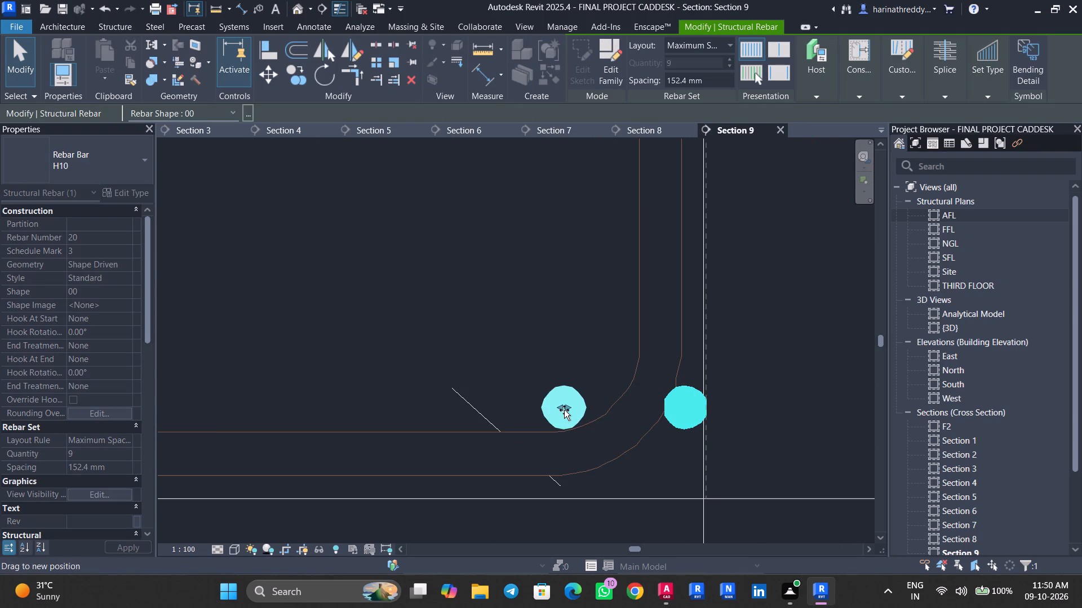
{"action": "left_click_drag", "start_coordinate": [564, 410], "coordinate": [572, 410]}
{"action": "key", "text": "Escape"}
Examine how the rightmost straight H10 bar in the lower tier sits against the bend of the shape 21 bar.
{"action": "scroll", "coordinate": [575, 376], "scroll_direction": "down", "scroll_amount": 5}
{"action": "scroll", "coordinate": [575, 376], "scroll_direction": "up", "scroll_amount": 1}
{"action": "scroll", "coordinate": [573, 383], "scroll_direction": "down", "scroll_amount": 2}
{"action": "scroll", "coordinate": [573, 383], "scroll_direction": "up", "scroll_amount": 1}
{"action": "scroll", "coordinate": [573, 383], "scroll_direction": "down", "scroll_amount": 3}
{"action": "scroll", "coordinate": [573, 383], "scroll_direction": "up", "scroll_amount": 1}
{"action": "scroll", "coordinate": [573, 383], "scroll_direction": "down", "scroll_amount": 2}
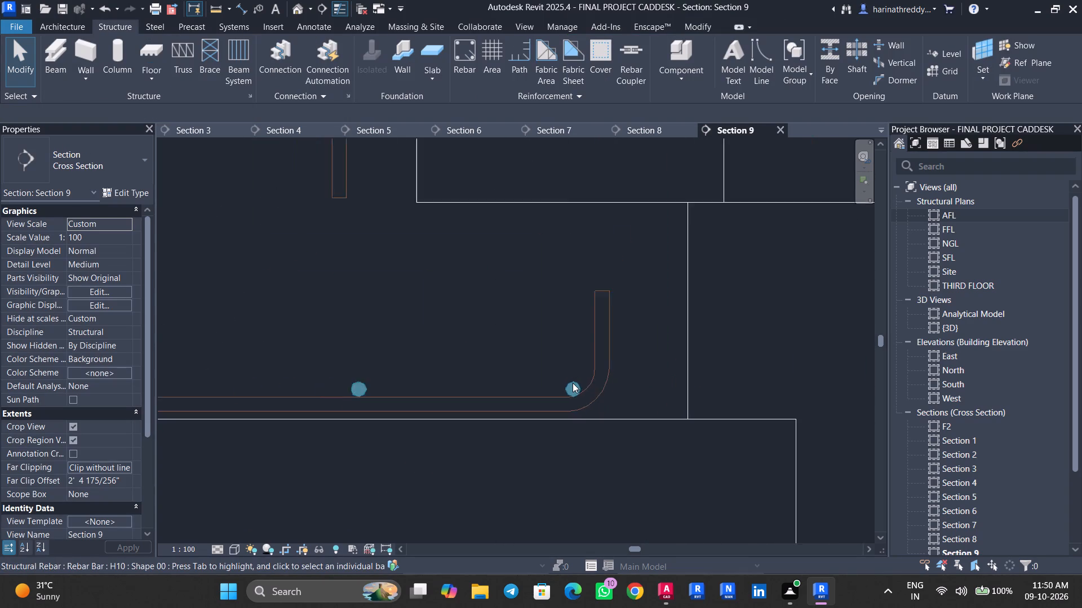
{"action": "scroll", "coordinate": [573, 383], "scroll_direction": "down", "scroll_amount": 8}
{"action": "scroll", "coordinate": [573, 383], "scroll_direction": "up", "scroll_amount": 2}
{"action": "scroll", "coordinate": [573, 383], "scroll_direction": "down", "scroll_amount": 1}
{"action": "scroll", "coordinate": [593, 379], "scroll_direction": "up", "scroll_amount": 13}
{"action": "left_click", "coordinate": [562, 391]}
{"action": "scroll", "coordinate": [574, 392], "scroll_direction": "up", "scroll_amount": 4}
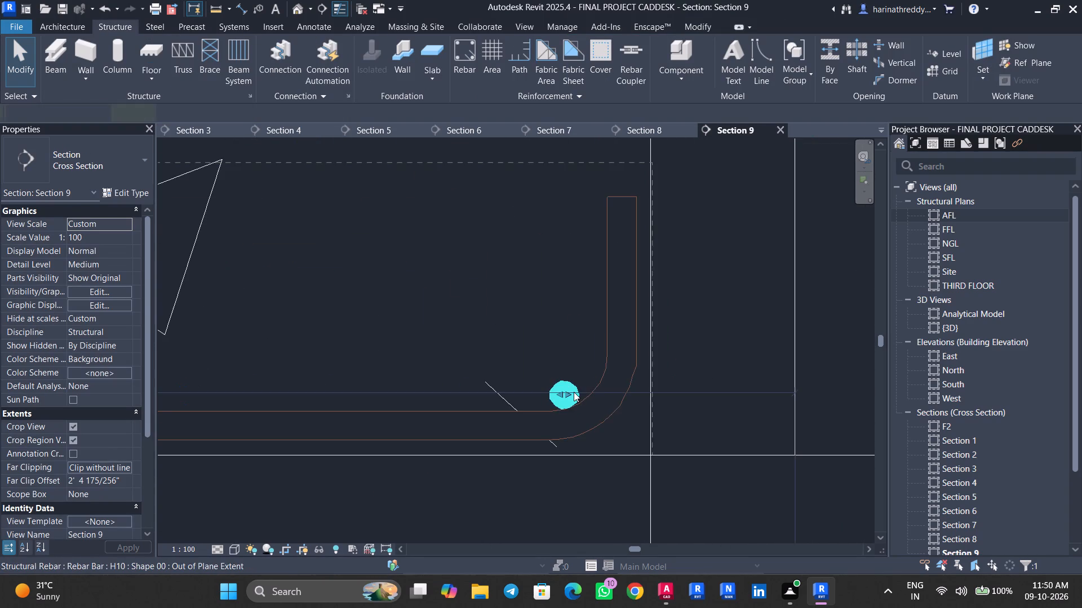
{"action": "scroll", "coordinate": [574, 392], "scroll_direction": "up", "scroll_amount": 7}
{"action": "left_click", "coordinate": [531, 404]}
{"action": "key", "text": "Escape"}
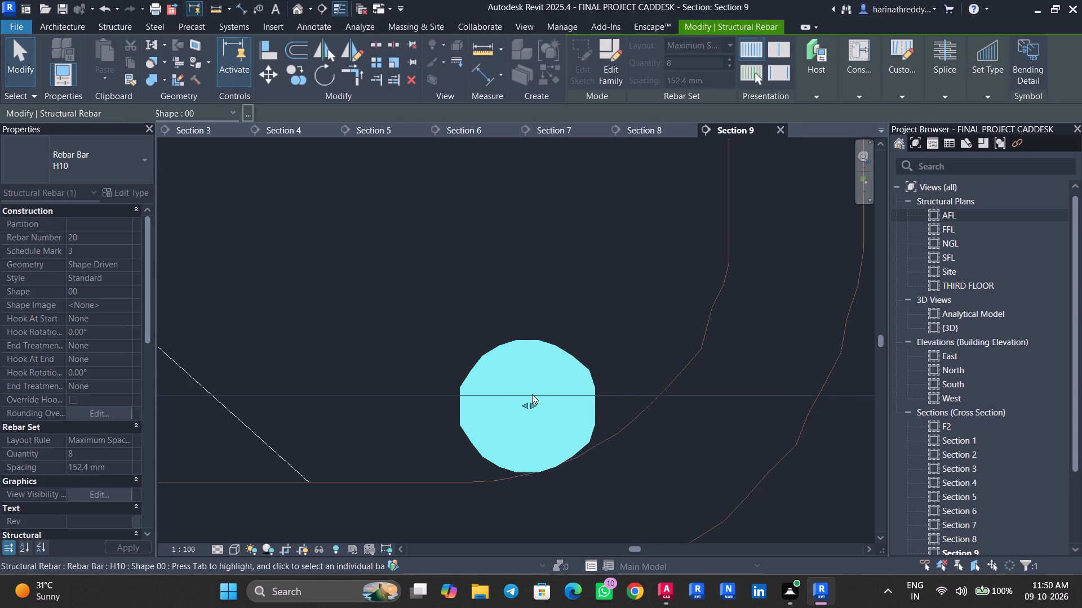
Move the right end of the upper tier's straight H10 bar set inward, clear of the shape 21 bar's bend.
{"action": "scroll", "coordinate": [532, 394], "scroll_direction": "down", "scroll_amount": 2}
{"action": "scroll", "coordinate": [532, 394], "scroll_direction": "up", "scroll_amount": 1}
{"action": "scroll", "coordinate": [532, 394], "scroll_direction": "down", "scroll_amount": 18}
{"action": "middle_click_drag", "start_coordinate": [492, 351], "coordinate": [751, 506]}
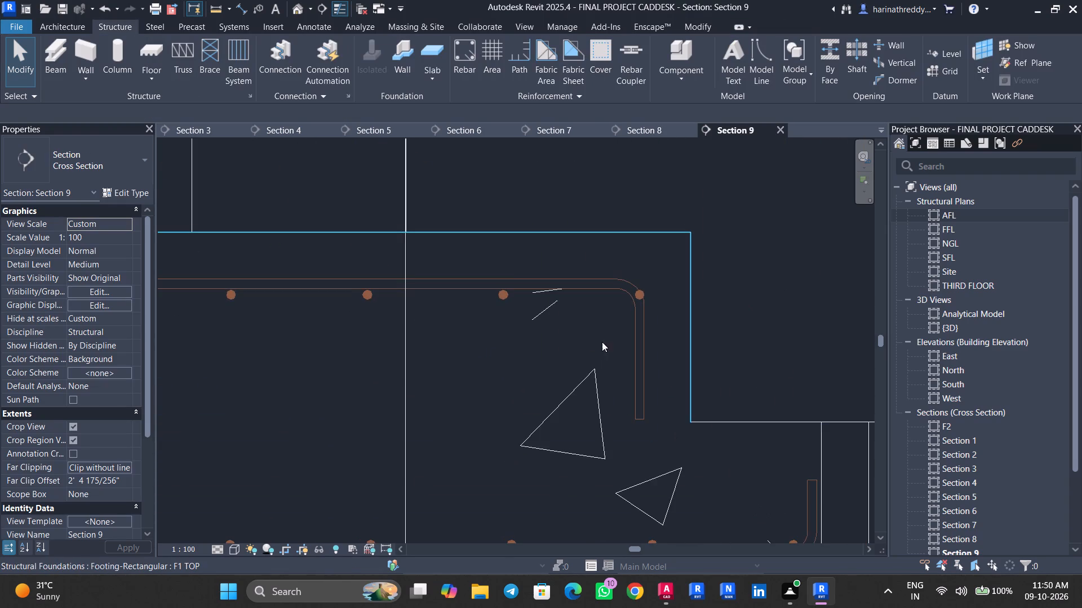
{"action": "scroll", "coordinate": [584, 349], "scroll_direction": "up", "scroll_amount": 1}
{"action": "scroll", "coordinate": [584, 349], "scroll_direction": "down", "scroll_amount": 1}
{"action": "scroll", "coordinate": [584, 349], "scroll_direction": "up", "scroll_amount": 2}
{"action": "middle_click_drag", "start_coordinate": [609, 361], "coordinate": [708, 429]}
{"action": "left_click", "coordinate": [580, 351]}
{"action": "scroll", "coordinate": [815, 355], "scroll_direction": "up", "scroll_amount": 8}
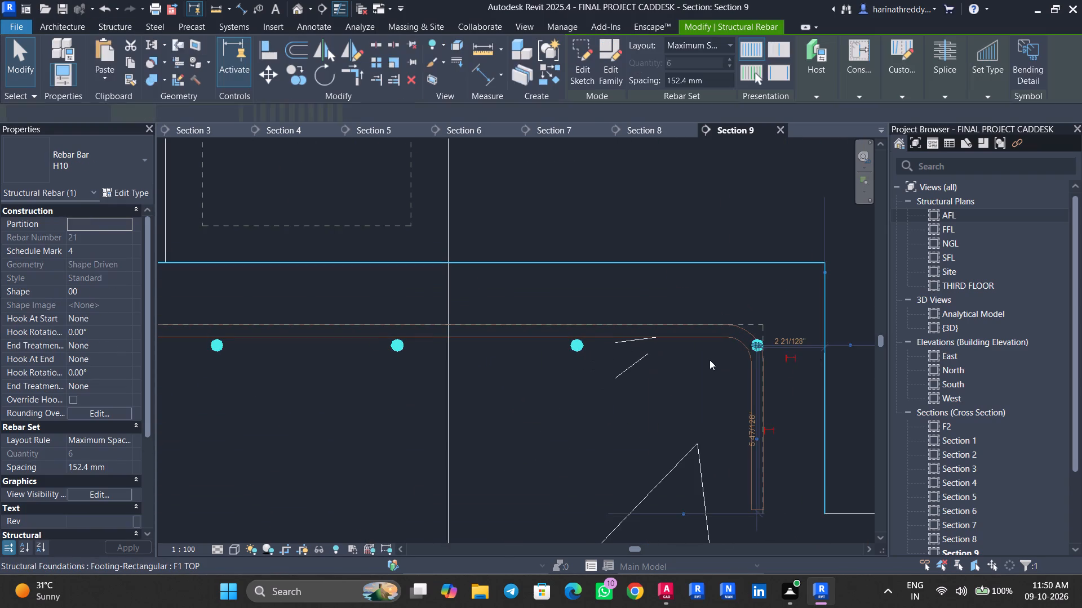
{"action": "scroll", "coordinate": [709, 360], "scroll_direction": "up", "scroll_amount": 7}
{"action": "middle_click_drag", "start_coordinate": [772, 353], "coordinate": [440, 418]}
{"action": "scroll", "coordinate": [461, 410], "scroll_direction": "down", "scroll_amount": 3}
{"action": "middle_click_drag", "start_coordinate": [540, 395], "coordinate": [640, 442]}
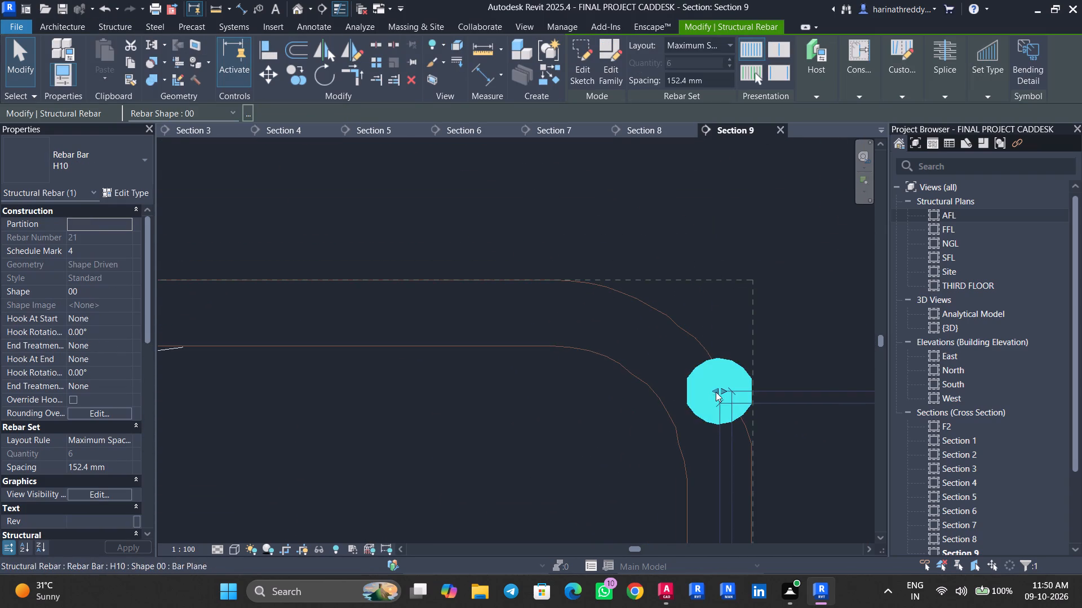
{"action": "left_click_drag", "start_coordinate": [716, 390], "coordinate": [605, 401]}
{"action": "key", "text": "Escape"}
{"action": "scroll", "coordinate": [494, 419], "scroll_direction": "down", "scroll_amount": 8}
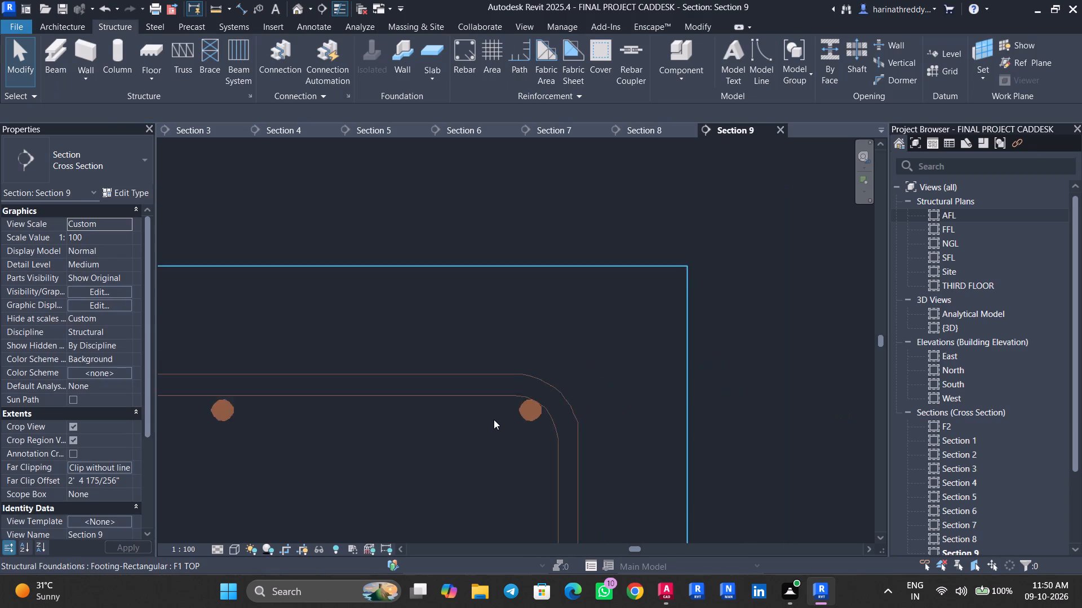
Move the left end of the upper tier's straight H10 bar set inward to sit inside the shape 21 bar's bend.
{"action": "scroll", "coordinate": [494, 419], "scroll_direction": "down", "scroll_amount": 8}
{"action": "middle_click_drag", "start_coordinate": [453, 433], "coordinate": [762, 439]}
{"action": "scroll", "coordinate": [509, 432], "scroll_direction": "down", "scroll_amount": 1}
{"action": "scroll", "coordinate": [504, 432], "scroll_direction": "up", "scroll_amount": 1}
{"action": "middle_click_drag", "start_coordinate": [503, 432], "coordinate": [709, 435]}
{"action": "scroll", "coordinate": [706, 434], "scroll_direction": "down", "scroll_amount": 2}
{"action": "scroll", "coordinate": [504, 427], "scroll_direction": "up", "scroll_amount": 11}
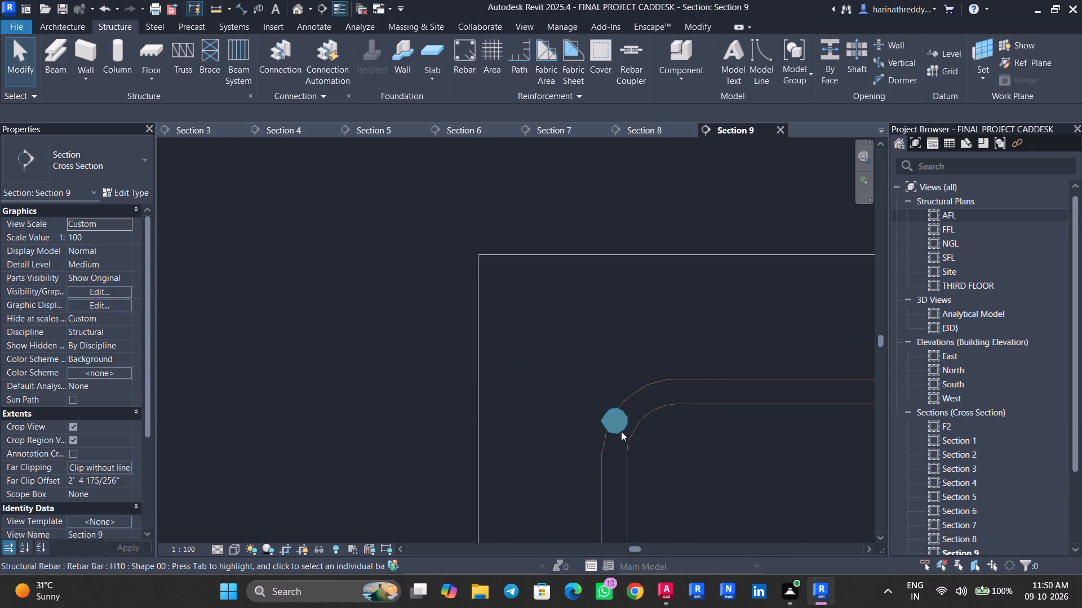
{"action": "left_click", "coordinate": [619, 426]}
{"action": "scroll", "coordinate": [634, 431], "scroll_direction": "up", "scroll_amount": 9}
{"action": "scroll", "coordinate": [633, 428], "scroll_direction": "down", "scroll_amount": 1}
{"action": "scroll", "coordinate": [730, 464], "scroll_direction": "up", "scroll_amount": 1}
{"action": "middle_click_drag", "start_coordinate": [734, 465], "coordinate": [518, 408]}
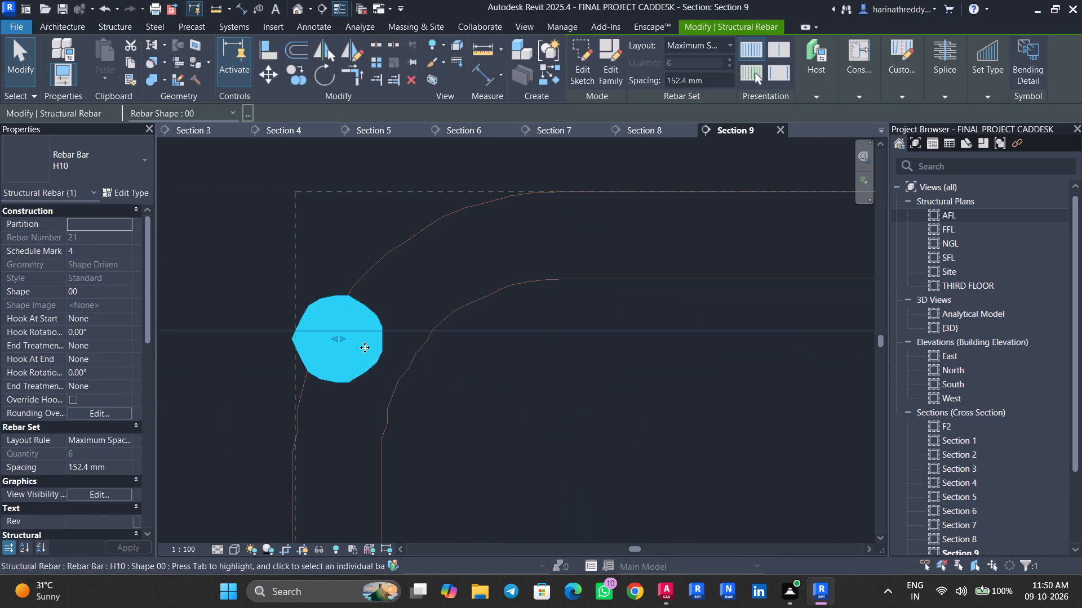
{"action": "left_click_drag", "start_coordinate": [345, 342], "coordinate": [491, 345]}
{"action": "scroll", "coordinate": [491, 345], "scroll_direction": "down", "scroll_amount": 6}
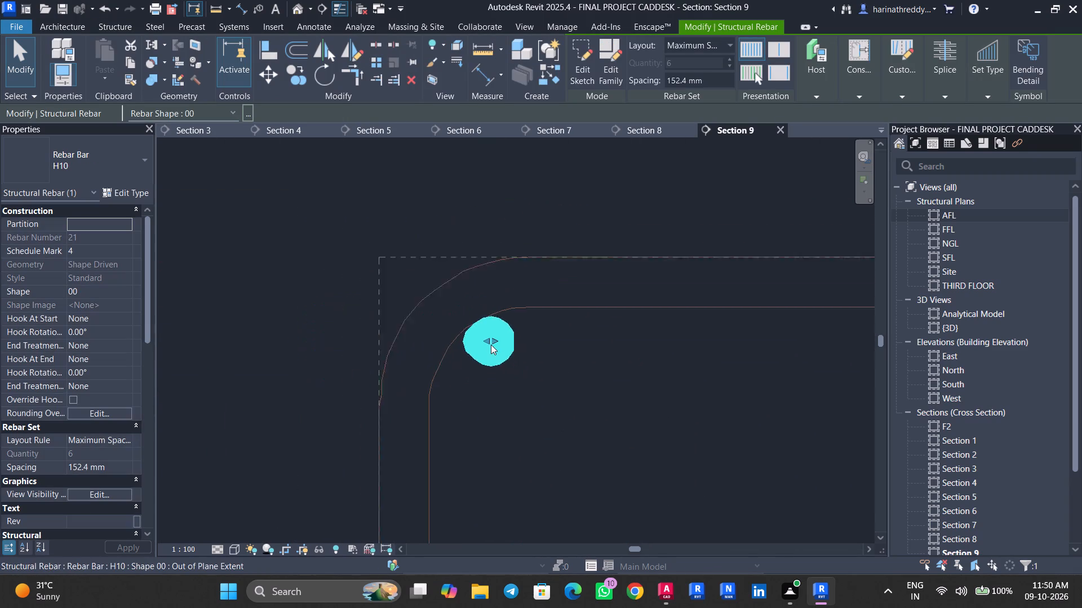
{"action": "scroll", "coordinate": [491, 345], "scroll_direction": "down", "scroll_amount": 9}
Select all matching H10 bars in F1 and set them to show unobscured in the {3D} view.
{"action": "type", "text": "SA"}
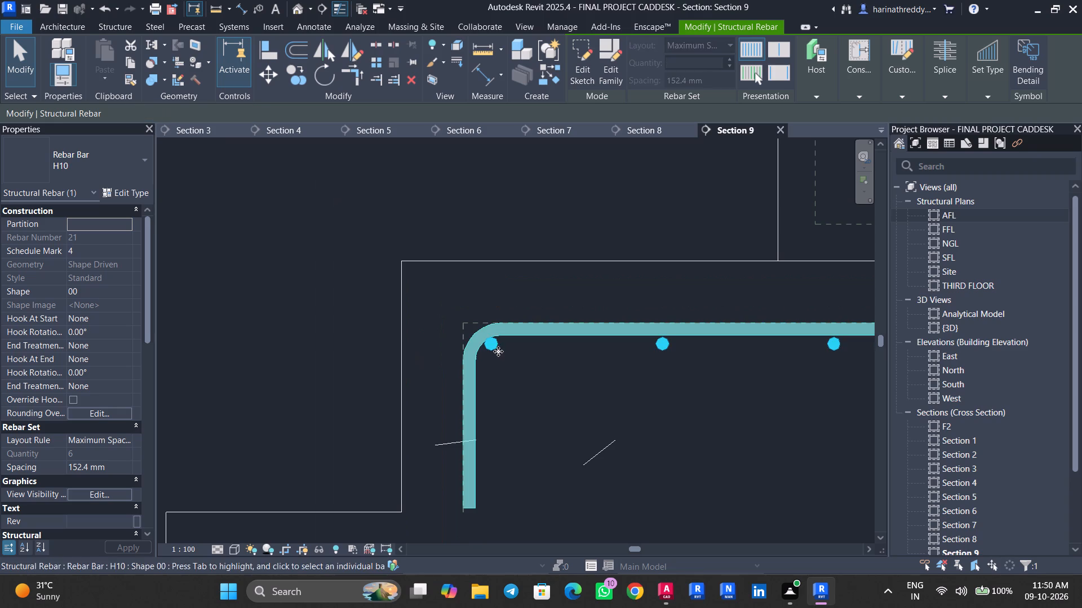
{"action": "left_click", "coordinate": [115, 489]}
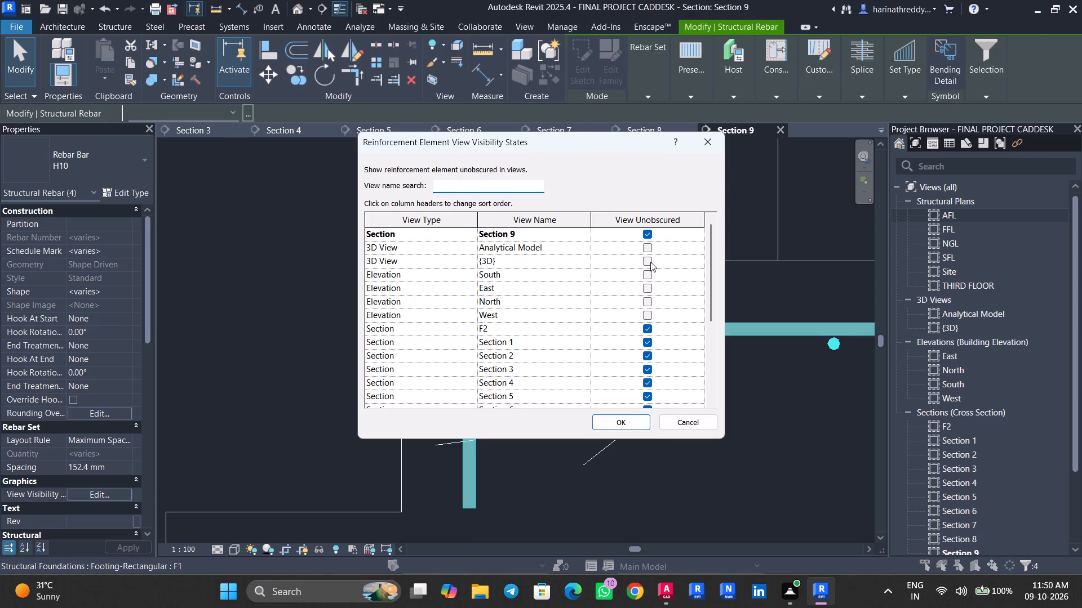
{"action": "left_click", "coordinate": [648, 261]}
{"action": "left_click", "coordinate": [609, 419]}
{"action": "key", "text": "Escape"}
{"action": "key", "text": "Escape"}
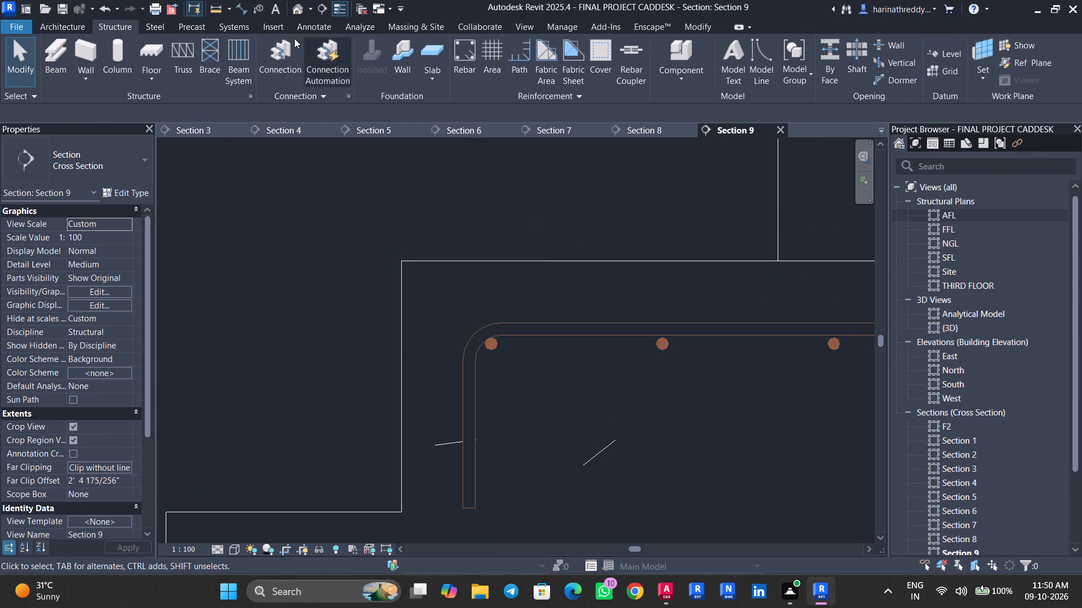
Examine the F1 footing's reinforcement in both tiers in the 3D view, including its fit within the concrete and PCC base.
{"action": "left_click", "coordinate": [298, 15]}
{"action": "middle_click_drag", "start_coordinate": [676, 424], "coordinate": [787, 316], "text": "shift"}
{"action": "middle_click_drag", "start_coordinate": [704, 445], "coordinate": [968, 443]}
{"action": "middle_click_drag", "start_coordinate": [657, 451], "coordinate": [794, 421]}
{"action": "middle_click_drag", "start_coordinate": [405, 450], "coordinate": [369, 325]}
{"action": "scroll", "coordinate": [693, 463], "scroll_direction": "up", "scroll_amount": 8}
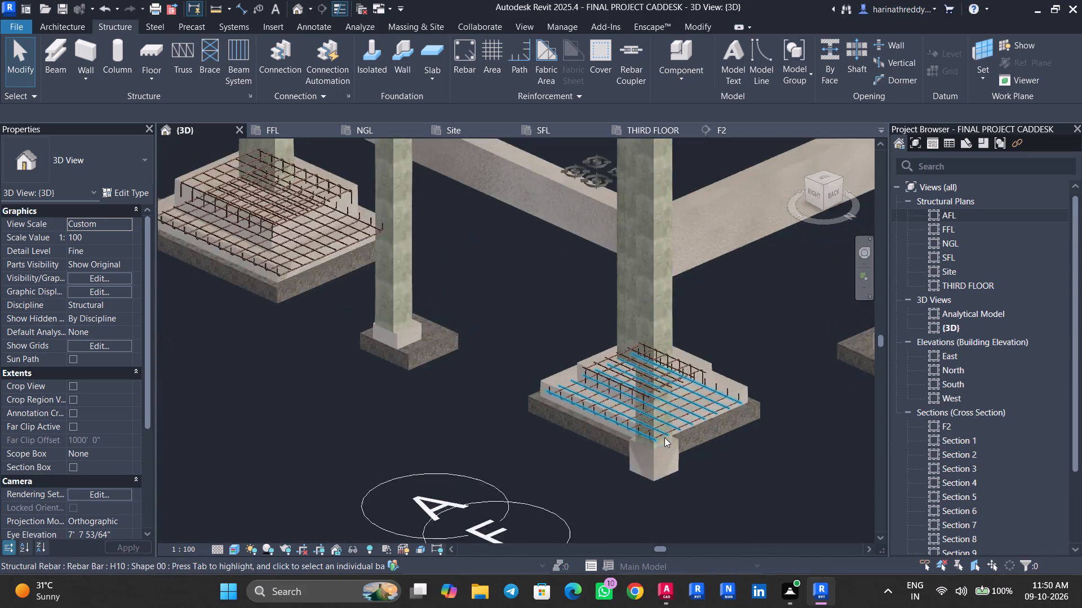
{"action": "scroll", "coordinate": [664, 437], "scroll_direction": "down", "scroll_amount": 1}
{"action": "scroll", "coordinate": [664, 437], "scroll_direction": "up", "scroll_amount": 3}
{"action": "scroll", "coordinate": [577, 407], "scroll_direction": "up", "scroll_amount": 8}
{"action": "left_click", "coordinate": [536, 414]}
{"action": "middle_click_drag", "start_coordinate": [536, 414], "coordinate": [529, 448]}
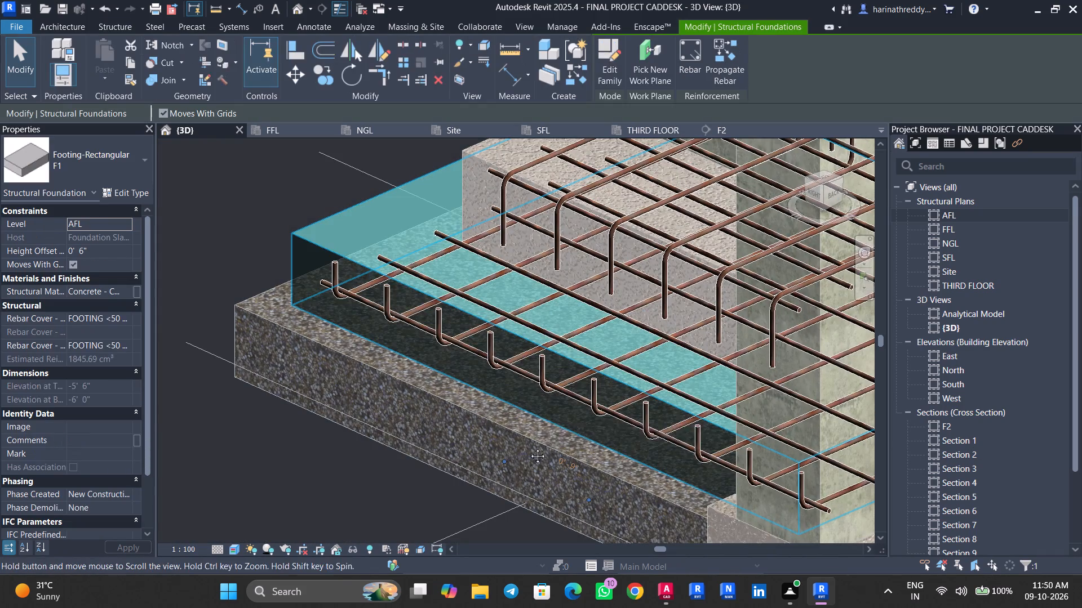
{"action": "middle_click_drag", "start_coordinate": [529, 448], "coordinate": [525, 470]}
{"action": "scroll", "coordinate": [525, 470], "scroll_direction": "up", "scroll_amount": 1}
{"action": "key", "text": "Escape"}
{"action": "left_click", "coordinate": [442, 489]}
{"action": "scroll", "coordinate": [442, 489], "scroll_direction": "down", "scroll_amount": 7}
{"action": "middle_click_drag", "start_coordinate": [372, 451], "coordinate": [752, 532]}
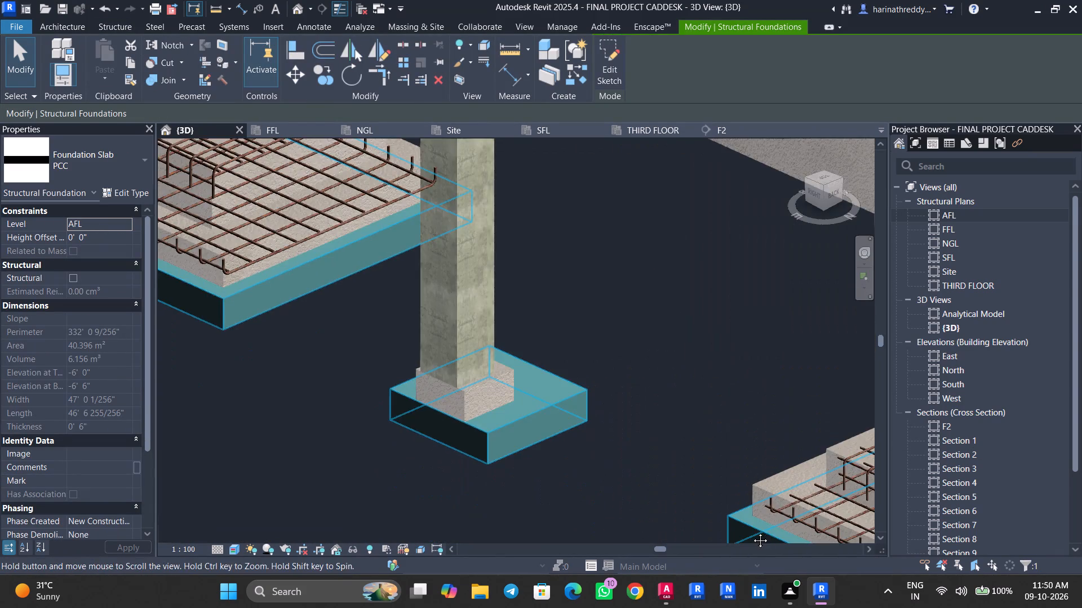
{"action": "middle_click_drag", "start_coordinate": [752, 532], "coordinate": [737, 531]}
{"action": "scroll", "coordinate": [584, 506], "scroll_direction": "down", "scroll_amount": 4}
{"action": "key", "text": "Escape"}
{"action": "middle_click_drag", "start_coordinate": [625, 500], "coordinate": [444, 442]}
{"action": "scroll", "coordinate": [441, 440], "scroll_direction": "up", "scroll_amount": 3}
{"action": "scroll", "coordinate": [552, 507], "scroll_direction": "down", "scroll_amount": 1}
{"action": "scroll", "coordinate": [554, 507], "scroll_direction": "up", "scroll_amount": 1}
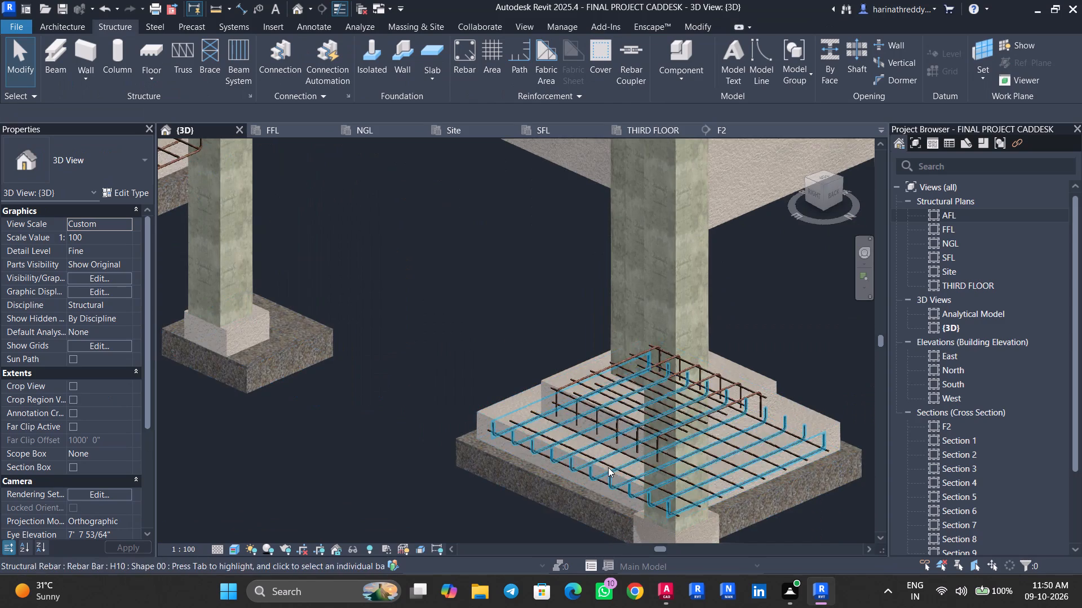
{"action": "scroll", "coordinate": [551, 477], "scroll_direction": "up", "scroll_amount": 3}
{"action": "left_click", "coordinate": [583, 476]}
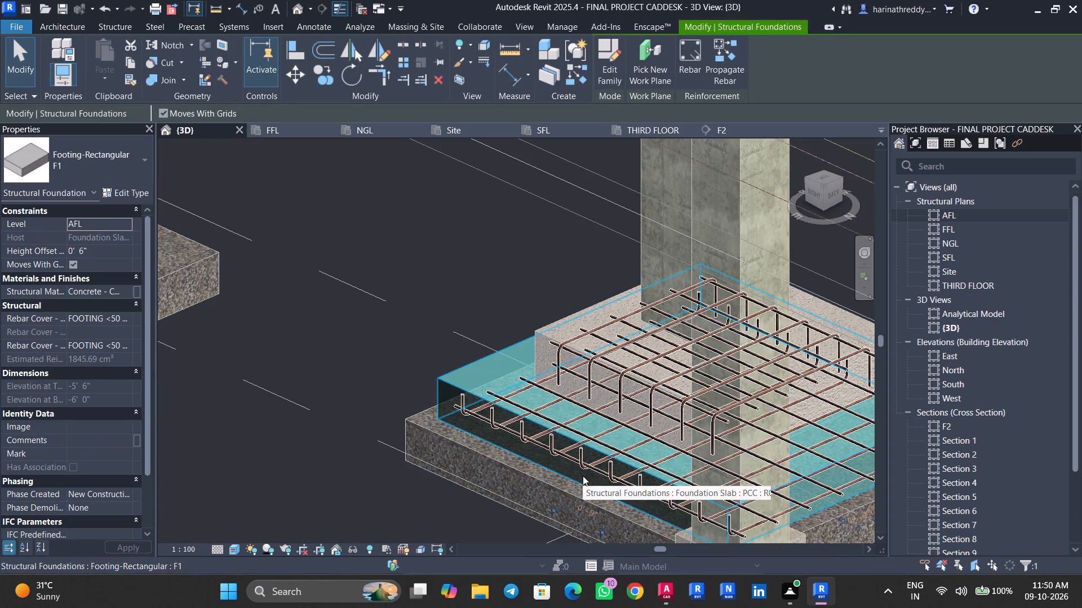
{"action": "key", "text": "Escape"}
{"action": "key", "text": "Escape"}
Examine the reinforced F1 footing in 3D from the front-right side, checking the bars in both tiers.
{"action": "scroll", "coordinate": [623, 457], "scroll_direction": "down", "scroll_amount": 3}
{"action": "middle_click_drag", "start_coordinate": [644, 494], "coordinate": [728, 484], "text": "shift"}
{"action": "middle_click_drag", "start_coordinate": [709, 479], "coordinate": [419, 570]}
{"action": "scroll", "coordinate": [420, 569], "scroll_direction": "down", "scroll_amount": 12}
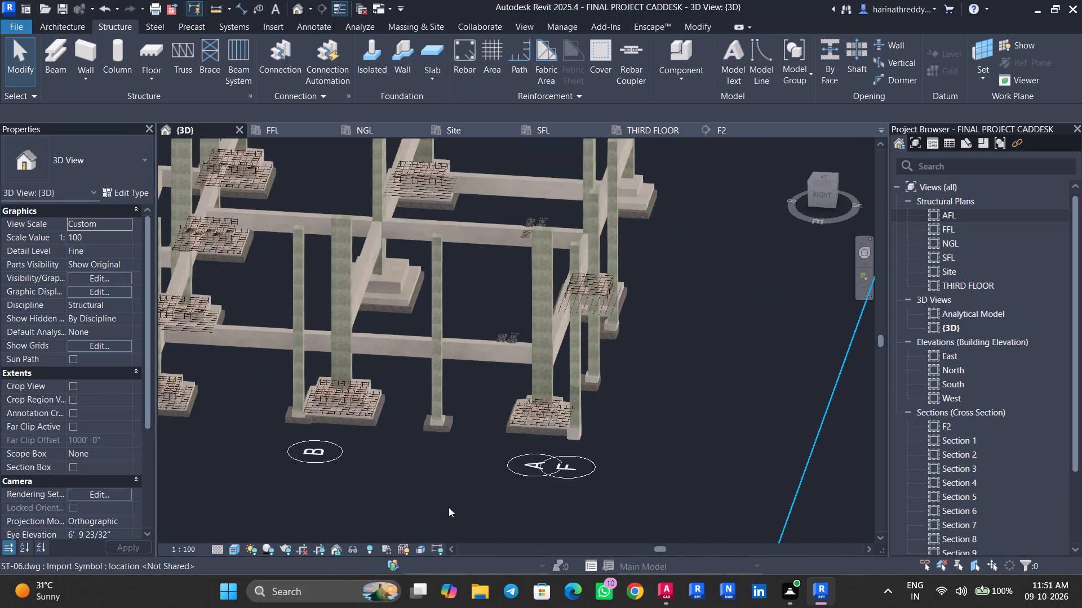
{"action": "middle_click_drag", "start_coordinate": [505, 507], "coordinate": [636, 503], "text": "shift"}
{"action": "scroll", "coordinate": [447, 321], "scroll_direction": "up", "scroll_amount": 10}
{"action": "middle_click_drag", "start_coordinate": [407, 285], "coordinate": [671, 606]}
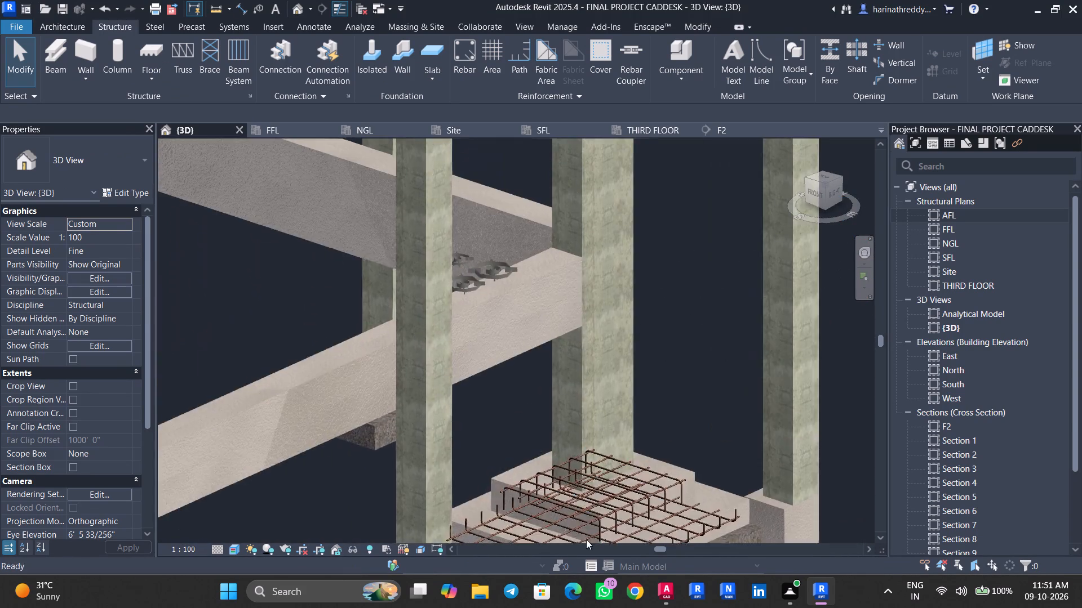
{"action": "scroll", "coordinate": [528, 522], "scroll_direction": "up", "scroll_amount": 5}
{"action": "middle_click_drag", "start_coordinate": [538, 524], "coordinate": [548, 475]}
{"action": "scroll", "coordinate": [538, 521], "scroll_direction": "down", "scroll_amount": 1}
{"action": "scroll", "coordinate": [538, 508], "scroll_direction": "up", "scroll_amount": 3}
{"action": "middle_click_drag", "start_coordinate": [588, 435], "coordinate": [671, 342]}
{"action": "scroll", "coordinate": [570, 509], "scroll_direction": "down", "scroll_amount": 3}
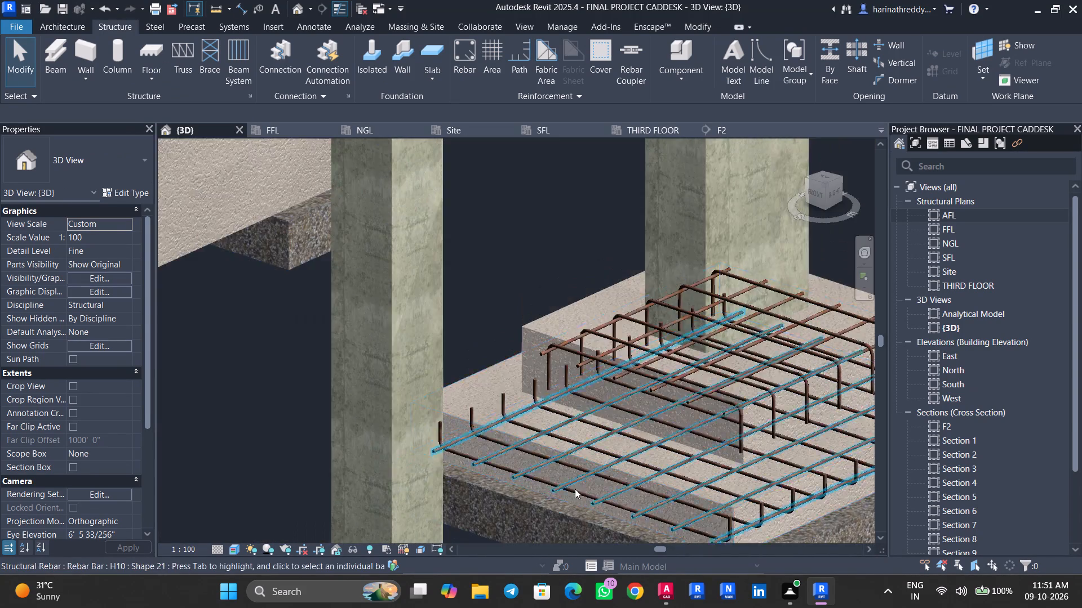
{"action": "scroll", "coordinate": [575, 489], "scroll_direction": "down", "scroll_amount": 2}
{"action": "scroll", "coordinate": [575, 489], "scroll_direction": "up", "scroll_amount": 1}
{"action": "scroll", "coordinate": [582, 479], "scroll_direction": "down", "scroll_amount": 3}
In the AFL plan, propagate the F1 lower tier's rebar from the grid A/7 footing to the one at A/1, aligned by host.
{"action": "double_click", "coordinate": [979, 217]}
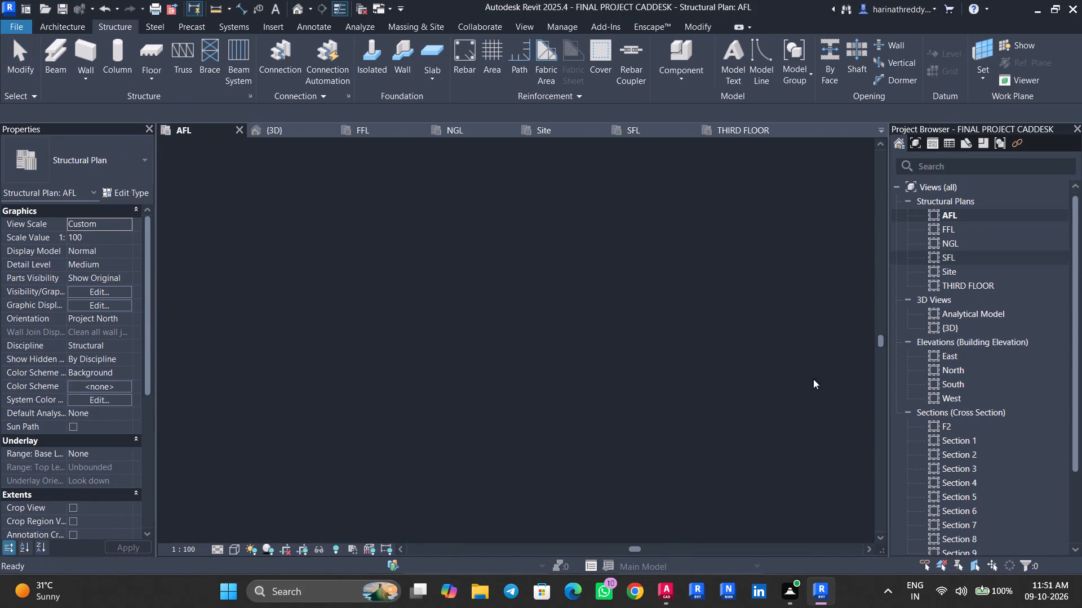
{"action": "scroll", "coordinate": [762, 394], "scroll_direction": "down", "scroll_amount": 4}
{"action": "middle_click_drag", "start_coordinate": [822, 495], "coordinate": [920, 381]}
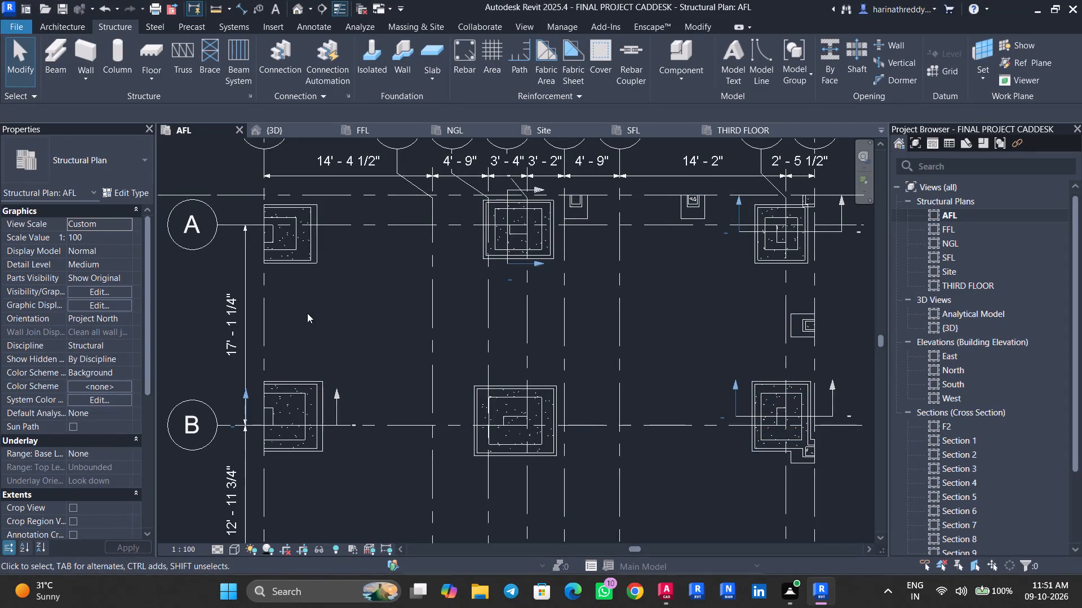
{"action": "left_click", "coordinate": [299, 245]}
{"action": "middle_click_drag", "start_coordinate": [476, 372], "coordinate": [391, 400]}
{"action": "key", "text": "Escape"}
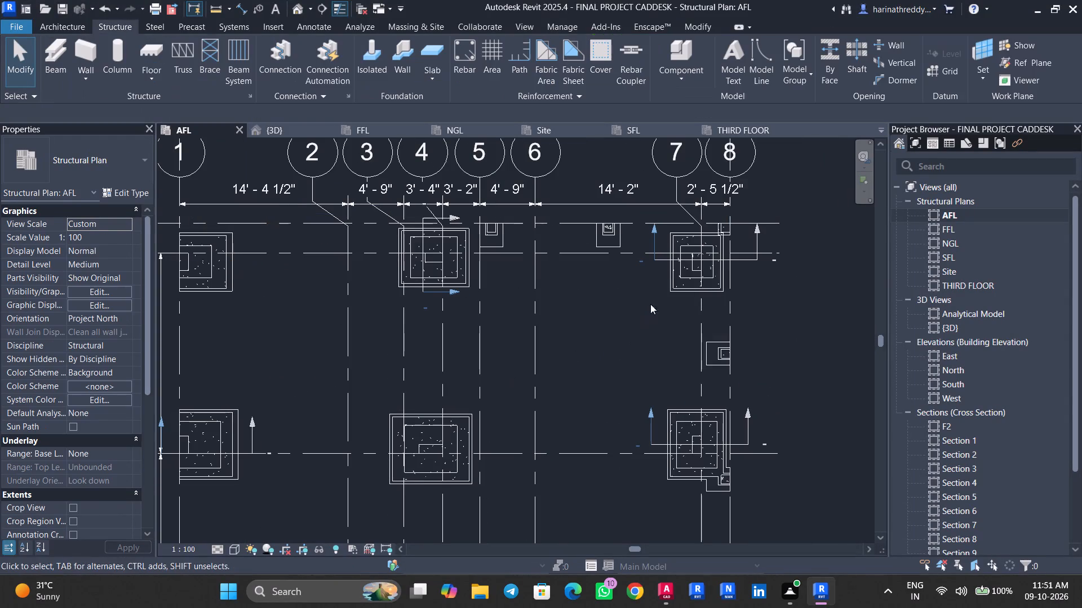
{"action": "scroll", "coordinate": [673, 284], "scroll_direction": "up", "scroll_amount": 6}
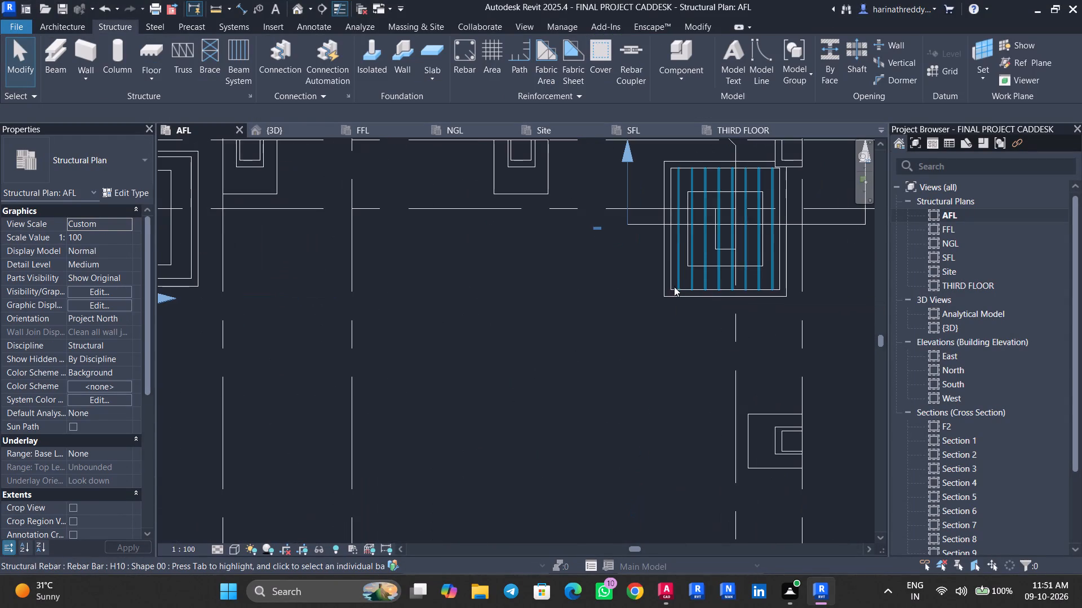
{"action": "scroll", "coordinate": [670, 289], "scroll_direction": "up", "scroll_amount": 4}
{"action": "left_click", "coordinate": [670, 289]}
{"action": "scroll", "coordinate": [670, 289], "scroll_direction": "down", "scroll_amount": 6}
{"action": "scroll", "coordinate": [672, 285], "scroll_direction": "up", "scroll_amount": 1}
{"action": "scroll", "coordinate": [672, 285], "scroll_direction": "down", "scroll_amount": 3}
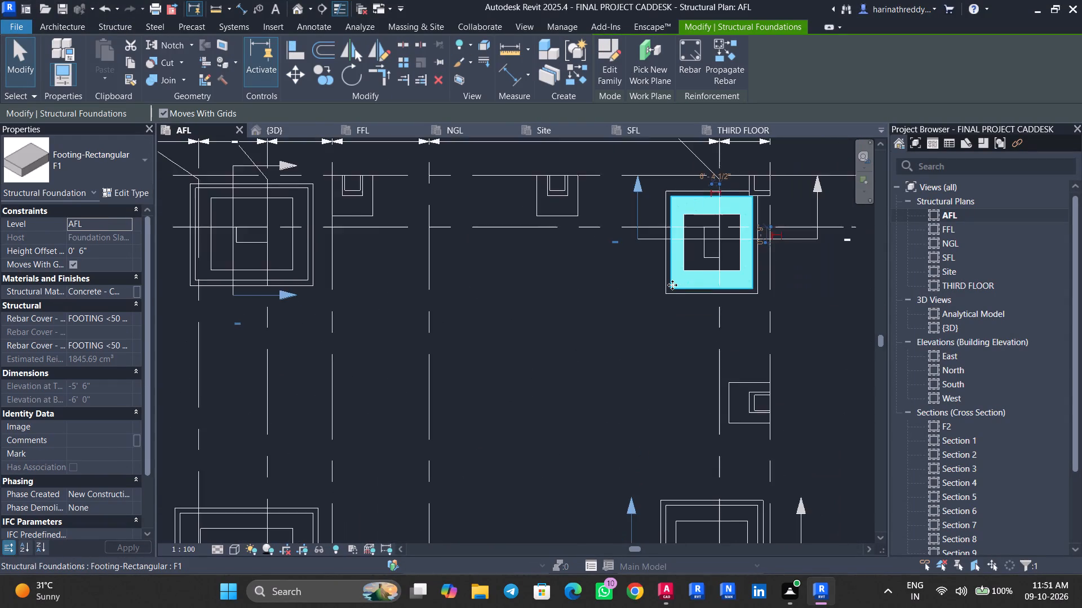
{"action": "scroll", "coordinate": [672, 285], "scroll_direction": "down", "scroll_amount": 7}
{"action": "left_click", "coordinate": [725, 82]}
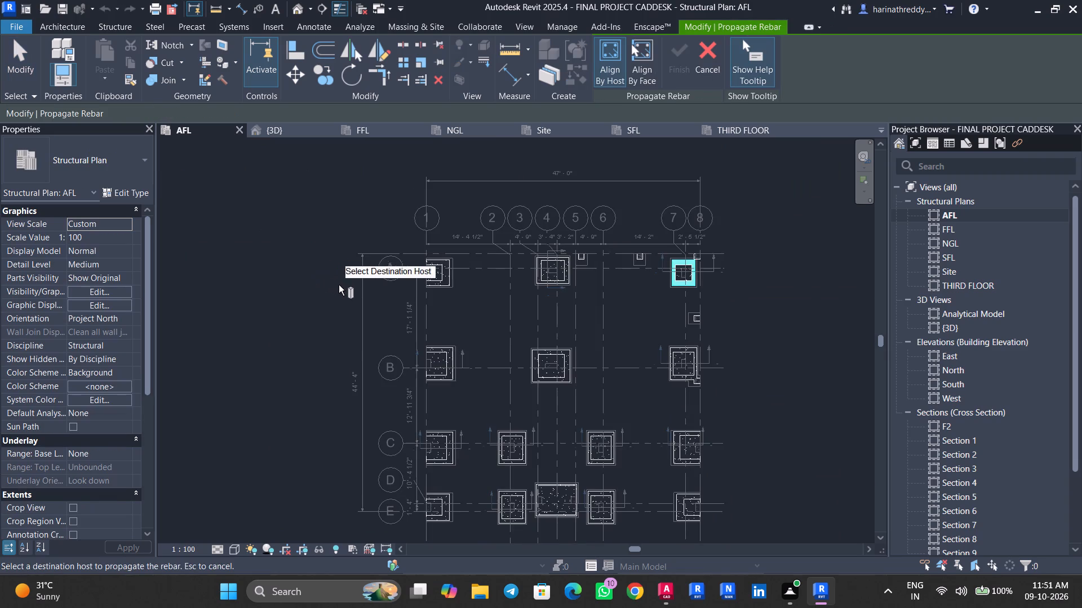
{"action": "scroll", "coordinate": [409, 281], "scroll_direction": "up", "scroll_amount": 11}
{"action": "left_click", "coordinate": [496, 296]}
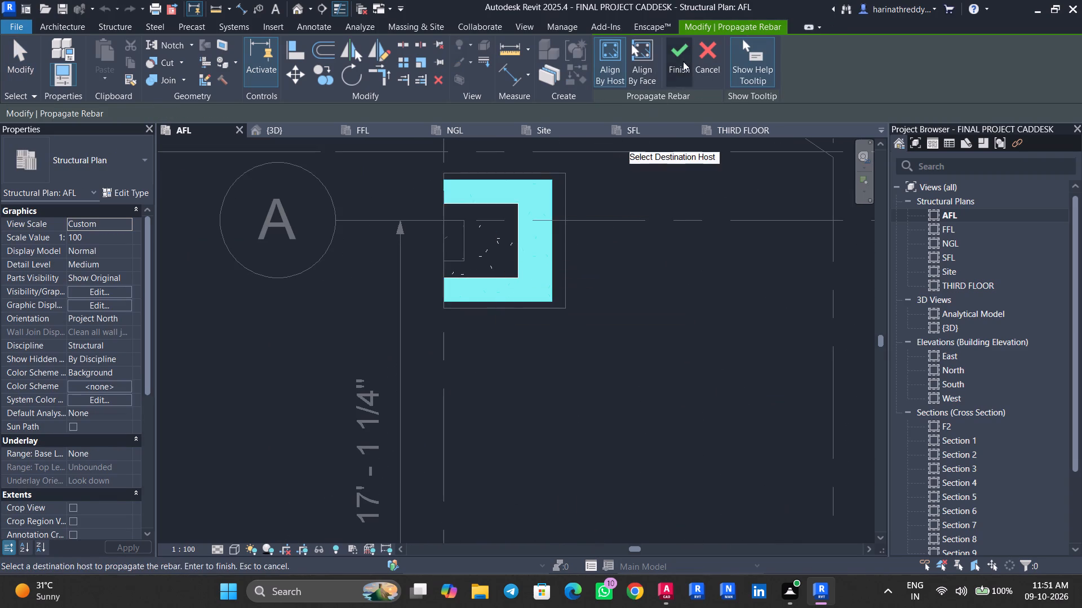
{"action": "left_click", "coordinate": [683, 61]}
Propagate the F1 TOP upper tier's rebar from the grid A/7 footing to the upper tier at A/1, aligned by host.
{"action": "scroll", "coordinate": [576, 272], "scroll_direction": "down", "scroll_amount": 7}
{"action": "middle_click_drag", "start_coordinate": [690, 279], "coordinate": [589, 286]}
{"action": "middle_click_drag", "start_coordinate": [862, 281], "coordinate": [826, 285]}
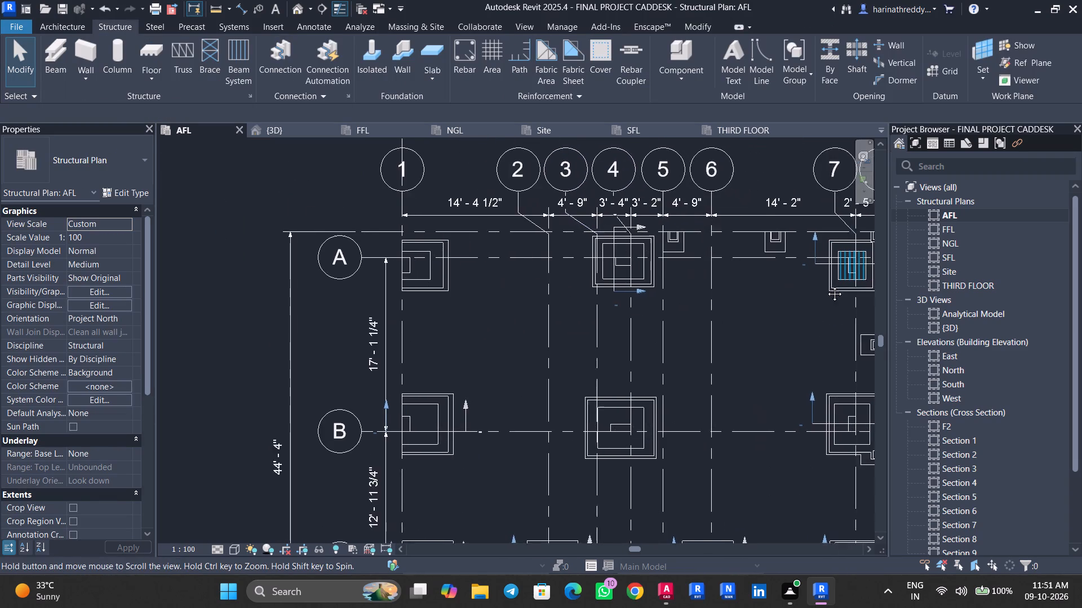
{"action": "middle_click_drag", "start_coordinate": [826, 285], "coordinate": [716, 315]}
{"action": "scroll", "coordinate": [729, 281], "scroll_direction": "up", "scroll_amount": 7}
{"action": "scroll", "coordinate": [684, 283], "scroll_direction": "up", "scroll_amount": 6}
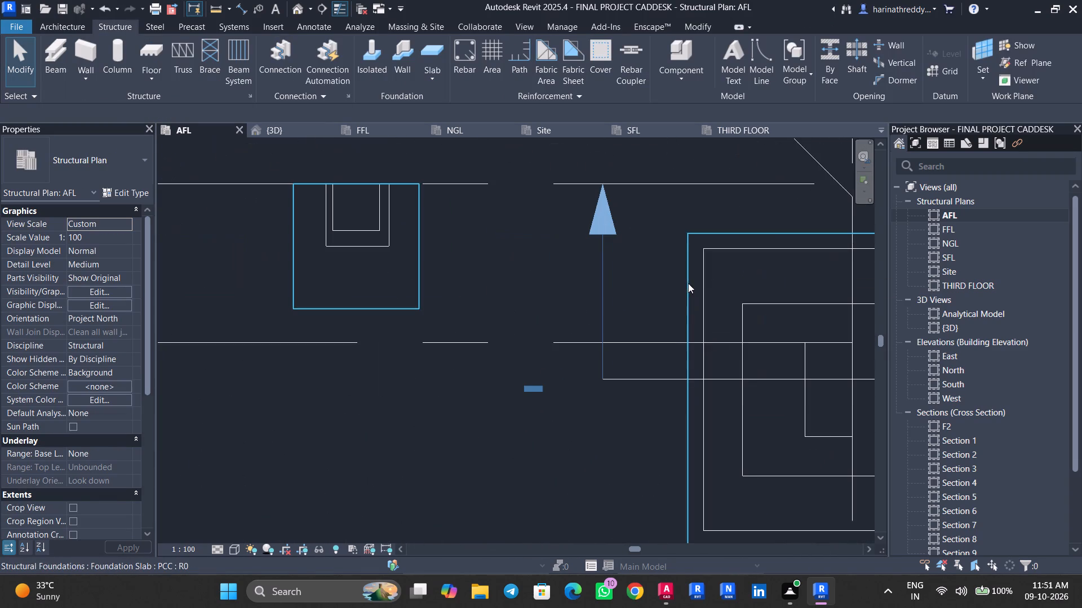
{"action": "key", "text": "Tab"}
{"action": "key", "text": "Tab"}
{"action": "left_click", "coordinate": [743, 311]}
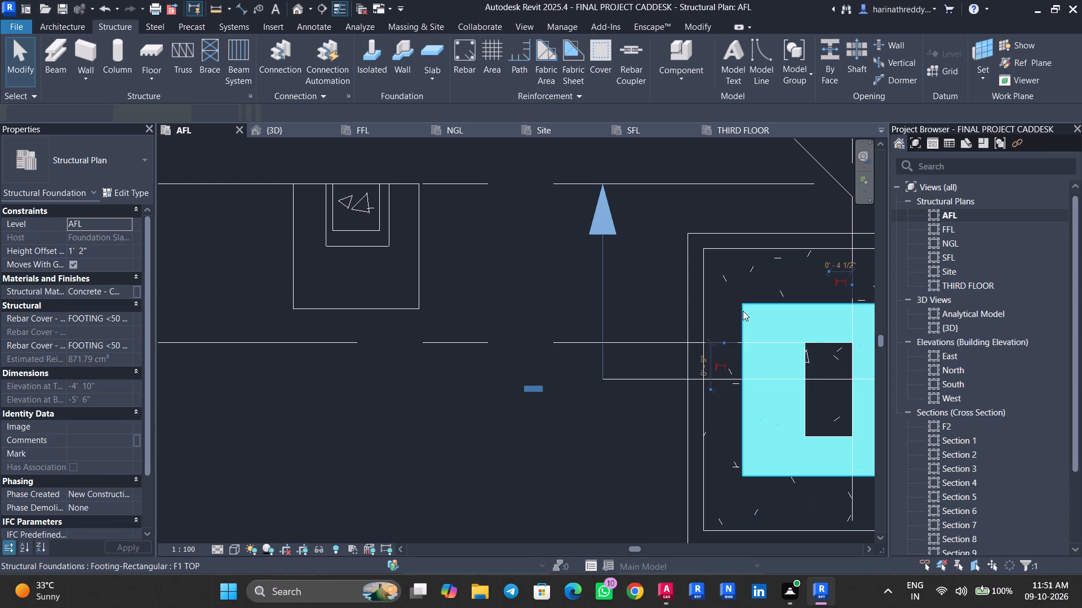
{"action": "scroll", "coordinate": [743, 311], "scroll_direction": "down", "scroll_amount": 7}
{"action": "left_click", "coordinate": [724, 84]}
{"action": "middle_click_drag", "start_coordinate": [535, 356], "coordinate": [788, 437]}
{"action": "middle_click_drag", "start_coordinate": [615, 441], "coordinate": [760, 445]}
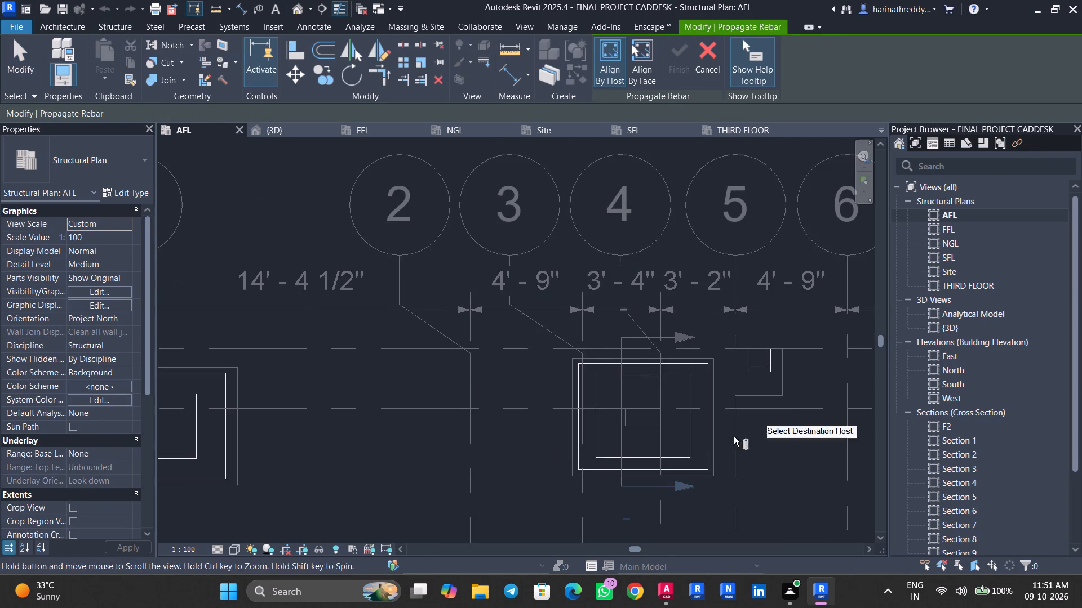
{"action": "middle_click_drag", "start_coordinate": [466, 430], "coordinate": [676, 428]}
{"action": "left_click", "coordinate": [396, 421]}
{"action": "left_click", "coordinate": [676, 72]}
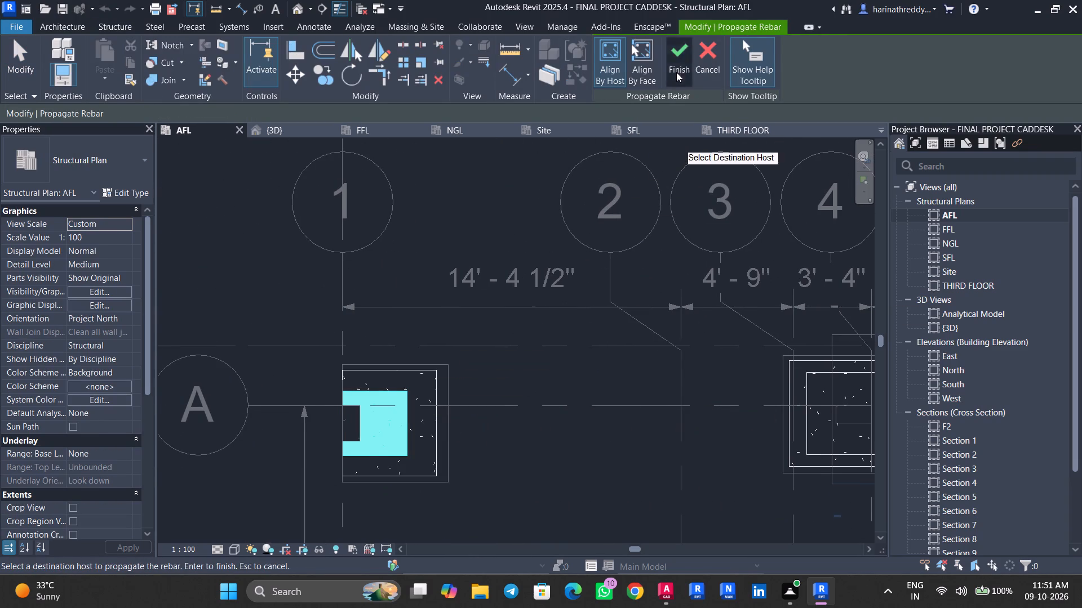
Examine the footings' reinforcement in the 3D view, including the bars in both F1 tiers.
{"action": "left_click", "coordinate": [301, 3]}
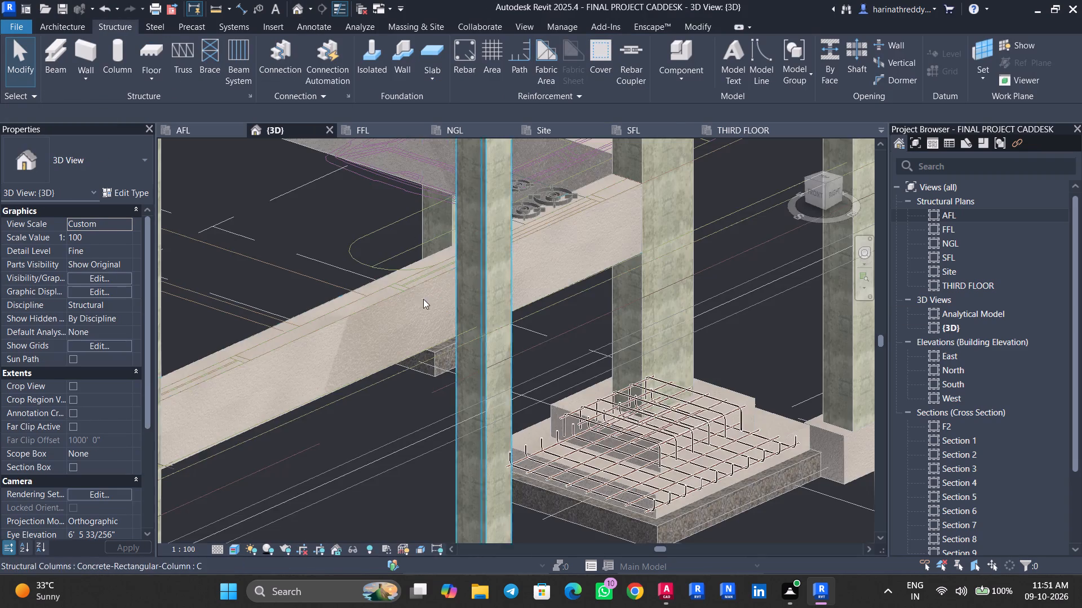
{"action": "scroll", "coordinate": [416, 292], "scroll_direction": "down", "scroll_amount": 8}
{"action": "middle_click_drag", "start_coordinate": [455, 372], "coordinate": [608, 318]}
{"action": "middle_click_drag", "start_coordinate": [277, 472], "coordinate": [371, 445]}
{"action": "scroll", "coordinate": [426, 417], "scroll_direction": "up", "scroll_amount": 10}
{"action": "middle_click_drag", "start_coordinate": [546, 379], "coordinate": [98, 400]}
{"action": "scroll", "coordinate": [156, 378], "scroll_direction": "down", "scroll_amount": 6}
{"action": "scroll", "coordinate": [159, 378], "scroll_direction": "up", "scroll_amount": 1}
{"action": "scroll", "coordinate": [159, 378], "scroll_direction": "down", "scroll_amount": 1}
{"action": "middle_click_drag", "start_coordinate": [373, 358], "coordinate": [153, 525]}
{"action": "middle_click_drag", "start_coordinate": [418, 343], "coordinate": [199, 482]}
{"action": "scroll", "coordinate": [428, 318], "scroll_direction": "up", "scroll_amount": 8}
{"action": "scroll", "coordinate": [420, 303], "scroll_direction": "down", "scroll_amount": 1}
{"action": "scroll", "coordinate": [420, 303], "scroll_direction": "up", "scroll_amount": 1}
{"action": "middle_click_drag", "start_coordinate": [416, 310], "coordinate": [362, 405]}
{"action": "key", "text": "Escape"}
{"action": "scroll", "coordinate": [367, 410], "scroll_direction": "down", "scroll_amount": 4}
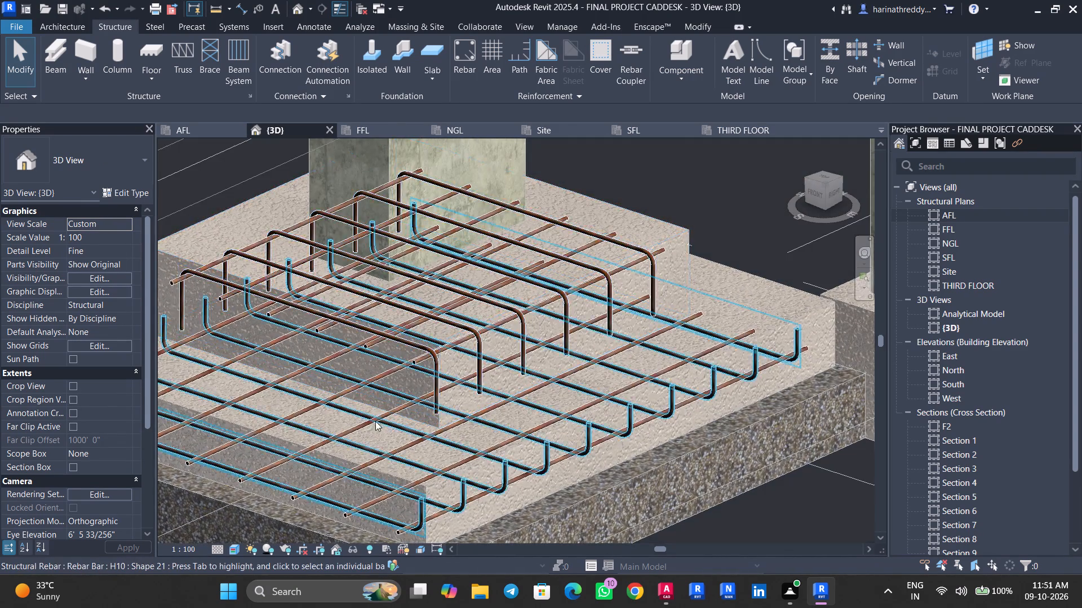
{"action": "scroll", "coordinate": [375, 421], "scroll_direction": "down", "scroll_amount": 12}
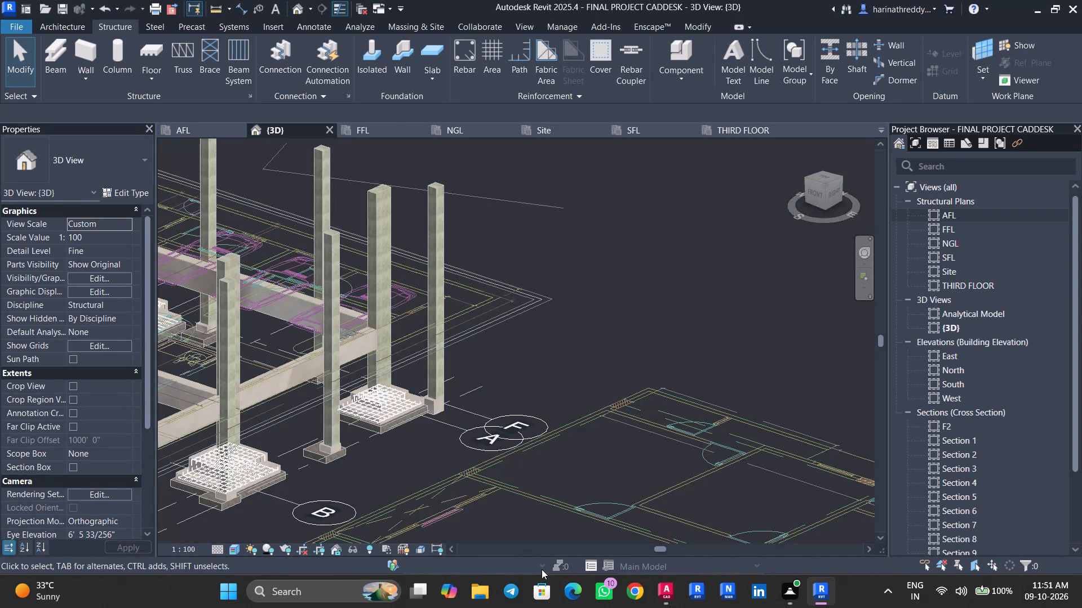
Save the project.
{"action": "key", "text": "ctrl+s"}
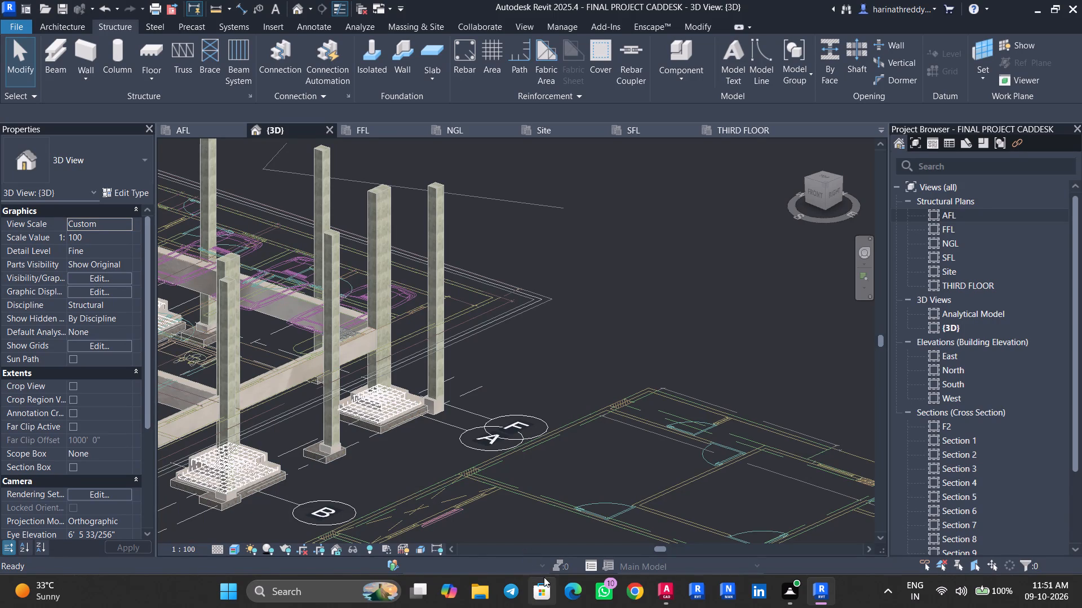
In the AFL plan, examine the footings along the grids and check the types of the ones at E/1 and E/7-8.
{"action": "double_click", "coordinate": [979, 216]}
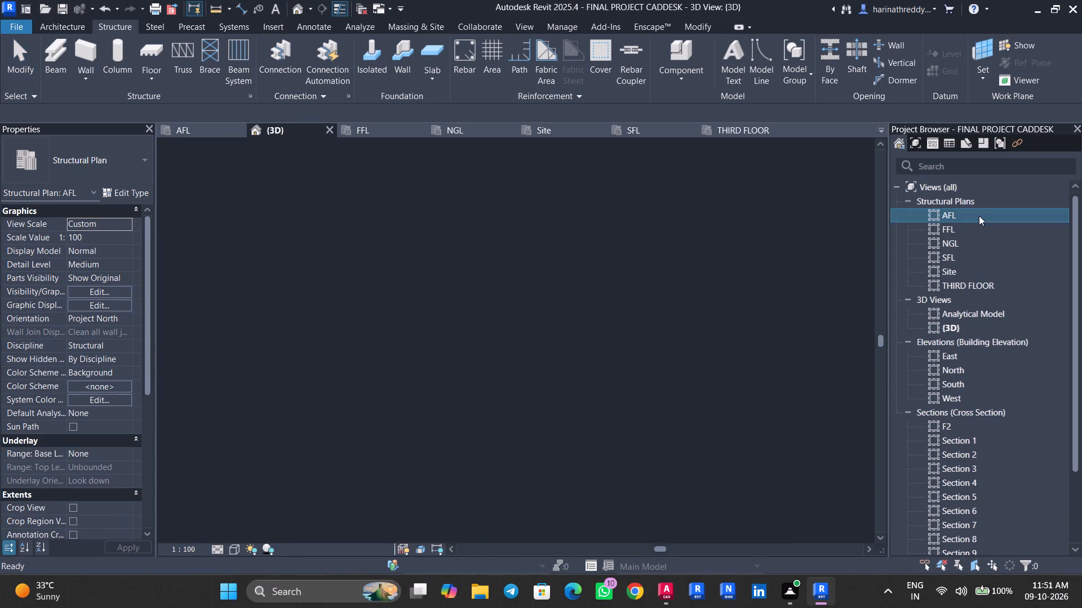
{"action": "scroll", "coordinate": [648, 448], "scroll_direction": "down", "scroll_amount": 2}
{"action": "scroll", "coordinate": [648, 448], "scroll_direction": "up", "scroll_amount": 1}
{"action": "scroll", "coordinate": [648, 448], "scroll_direction": "down", "scroll_amount": 2}
{"action": "middle_click_drag", "start_coordinate": [600, 453], "coordinate": [482, 285]}
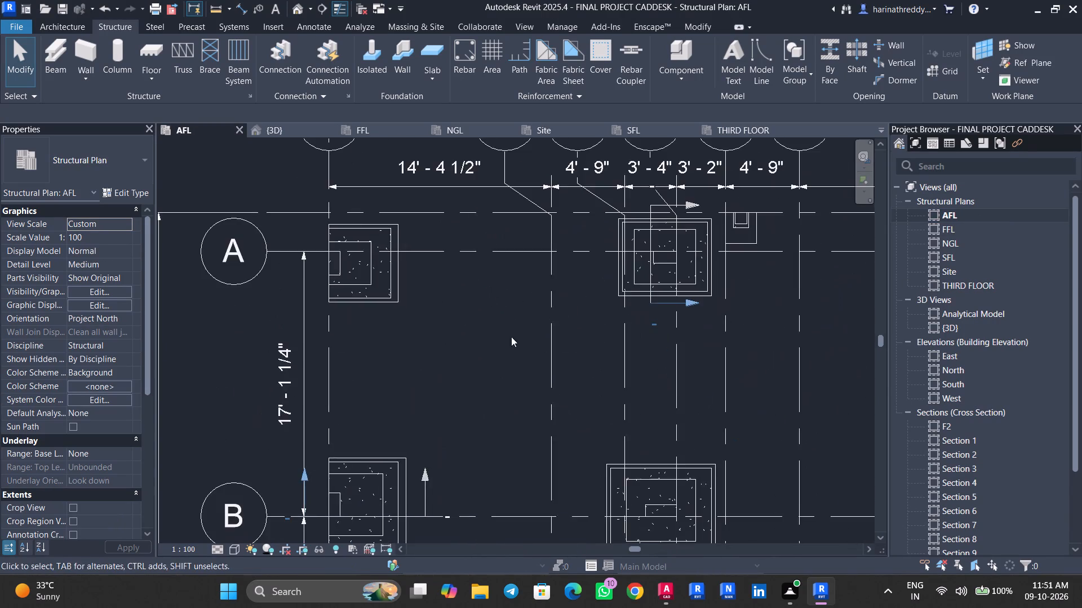
{"action": "middle_click_drag", "start_coordinate": [519, 365], "coordinate": [513, 285]}
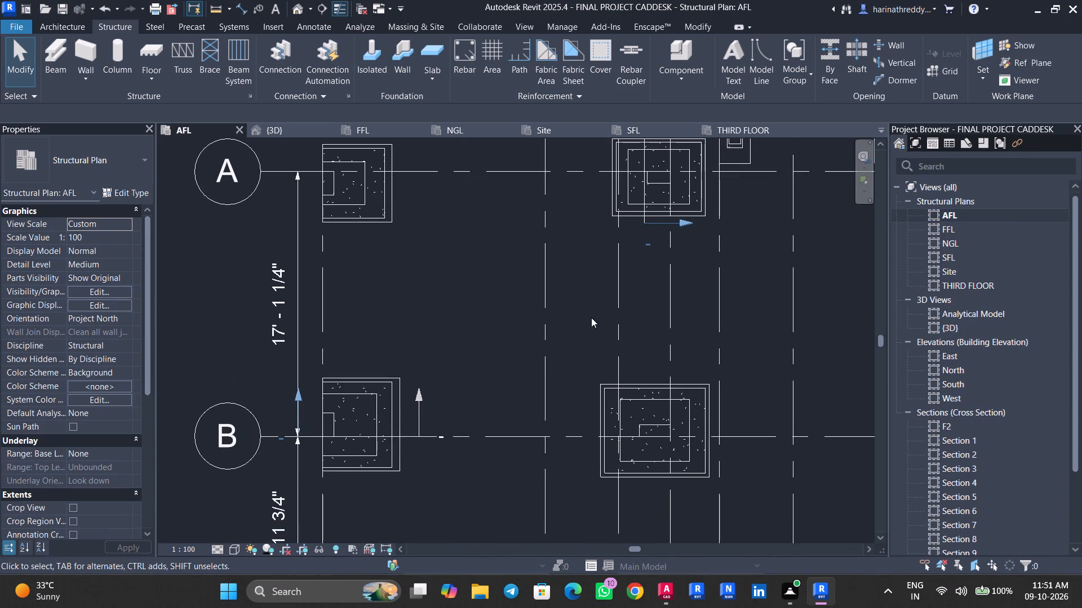
{"action": "scroll", "coordinate": [506, 341], "scroll_direction": "up", "scroll_amount": 1}
{"action": "middle_click_drag", "start_coordinate": [506, 341], "coordinate": [507, 260]}
{"action": "scroll", "coordinate": [507, 260], "scroll_direction": "down", "scroll_amount": 1}
{"action": "middle_click_drag", "start_coordinate": [478, 391], "coordinate": [549, 272]}
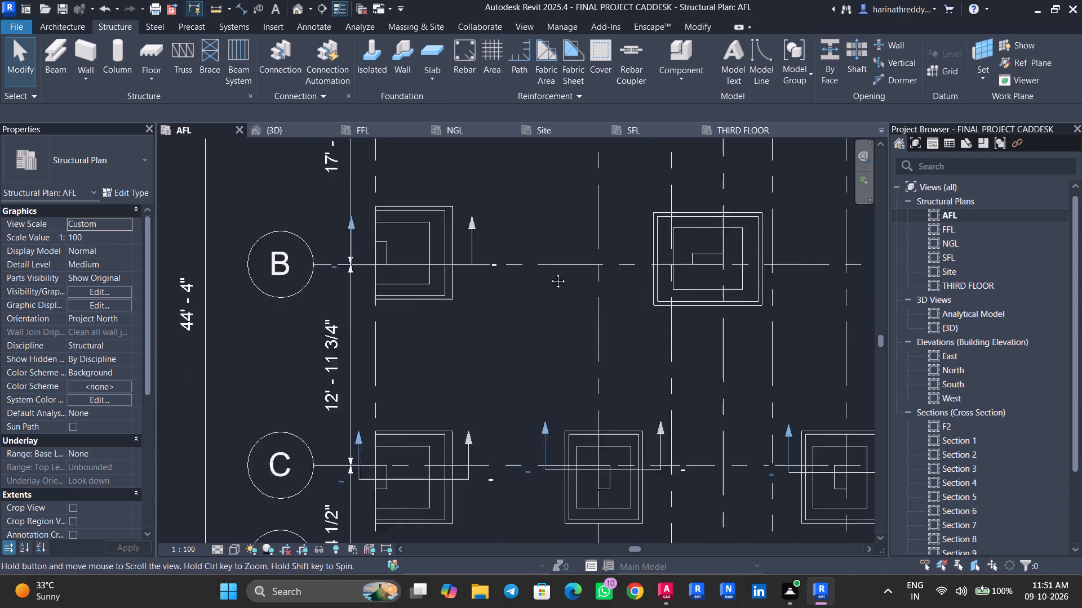
{"action": "middle_click_drag", "start_coordinate": [549, 272], "coordinate": [553, 267]}
{"action": "scroll", "coordinate": [496, 350], "scroll_direction": "up", "scroll_amount": 1}
{"action": "middle_click_drag", "start_coordinate": [496, 350], "coordinate": [520, 280]}
{"action": "scroll", "coordinate": [520, 280], "scroll_direction": "down", "scroll_amount": 1}
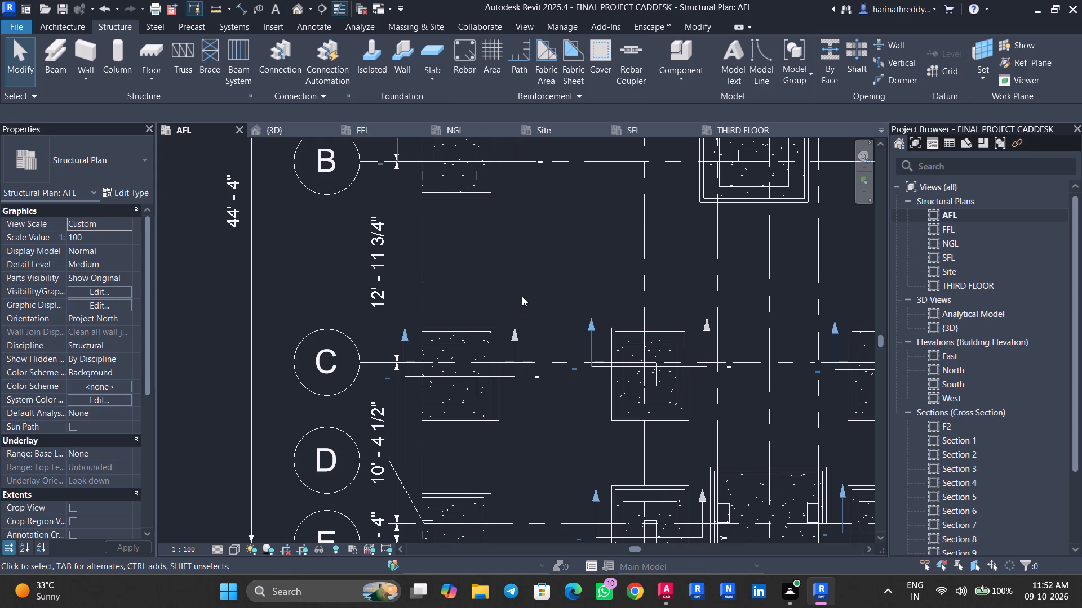
{"action": "middle_click_drag", "start_coordinate": [442, 436], "coordinate": [512, 272]}
{"action": "scroll", "coordinate": [643, 392], "scroll_direction": "up", "scroll_amount": 5}
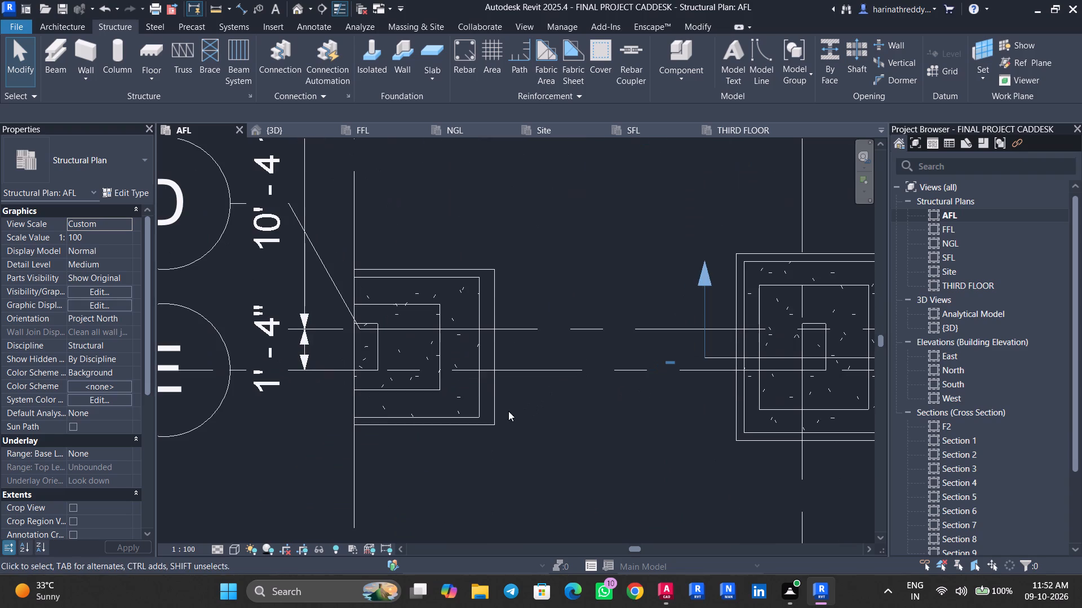
{"action": "left_click", "coordinate": [495, 409]}
{"action": "scroll", "coordinate": [496, 409], "scroll_direction": "down", "scroll_amount": 7}
{"action": "scroll", "coordinate": [492, 396], "scroll_direction": "up", "scroll_amount": 8}
{"action": "key", "text": "Escape"}
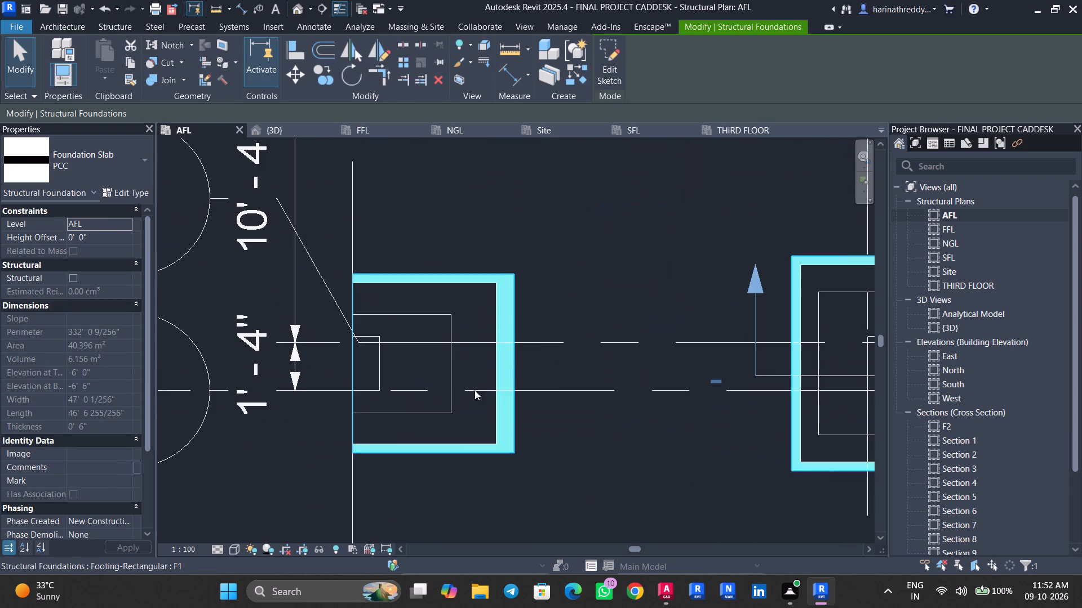
{"action": "left_click", "coordinate": [490, 404]}
{"action": "scroll", "coordinate": [490, 404], "scroll_direction": "down", "scroll_amount": 12}
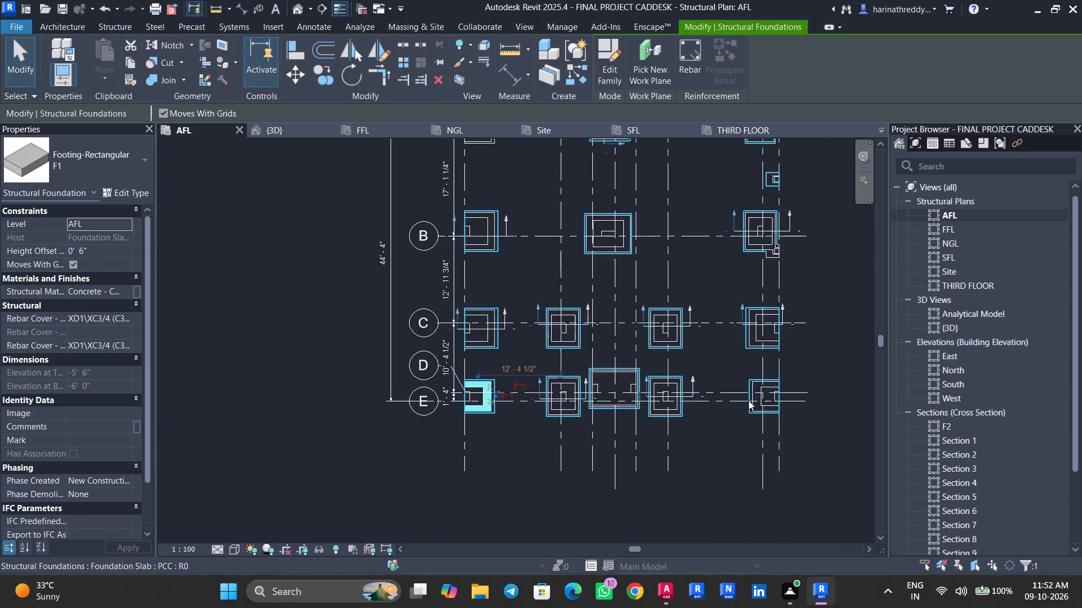
{"action": "scroll", "coordinate": [764, 412], "scroll_direction": "up", "scroll_amount": 9}
{"action": "key", "text": "Escape"}
{"action": "left_click", "coordinate": [773, 385]}
{"action": "scroll", "coordinate": [774, 384], "scroll_direction": "down", "scroll_amount": 9}
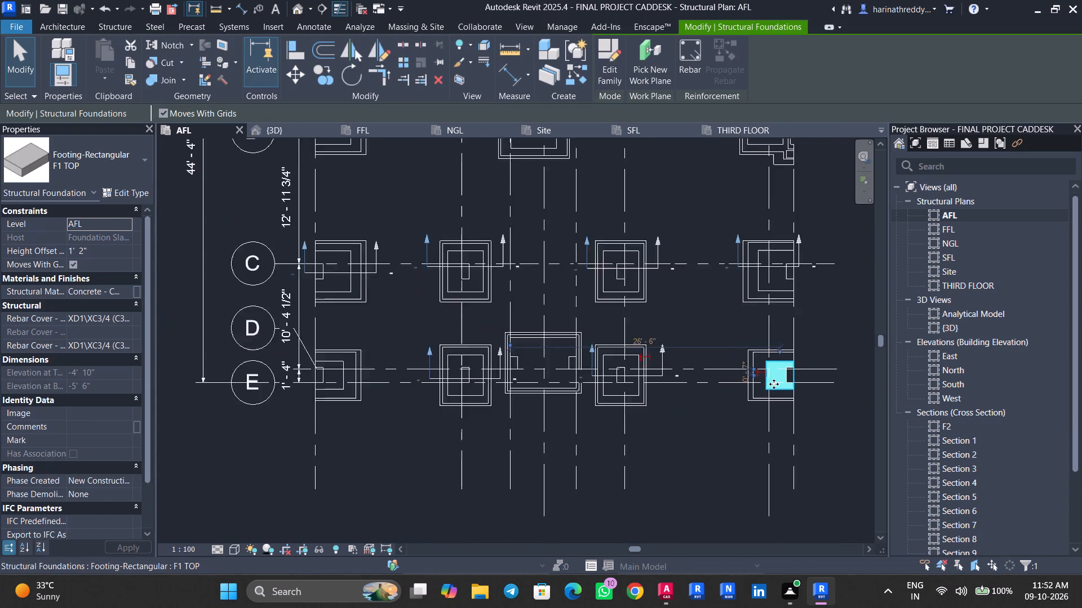
Check the types of the footing at grid B/4 and the large combined footing on grid E between grids 3 and 5.
{"action": "scroll", "coordinate": [669, 293], "scroll_direction": "up", "scroll_amount": 5}
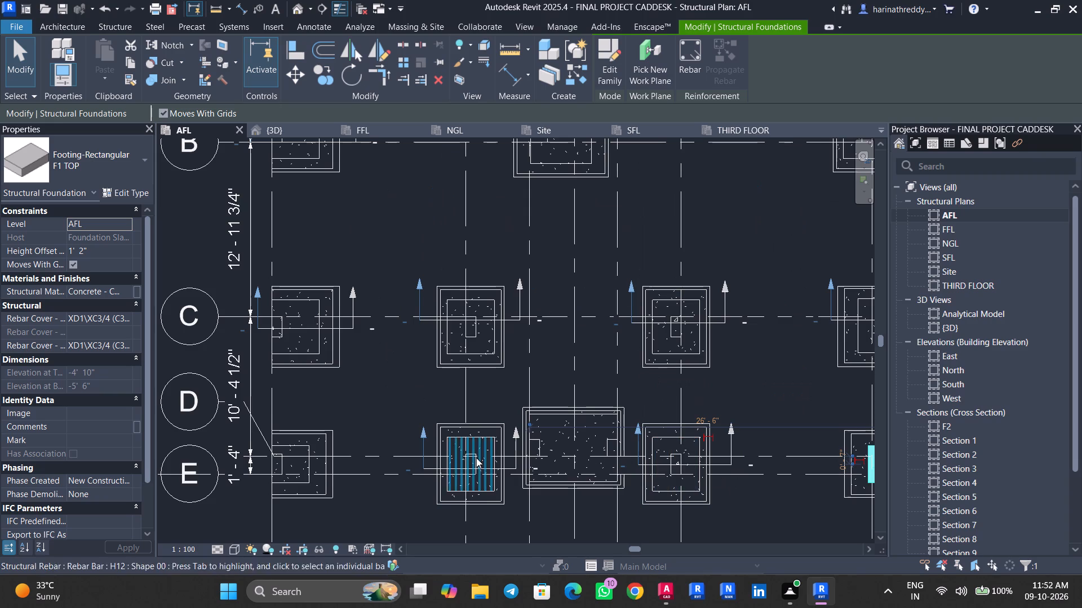
{"action": "middle_click_drag", "start_coordinate": [517, 257], "coordinate": [510, 484]}
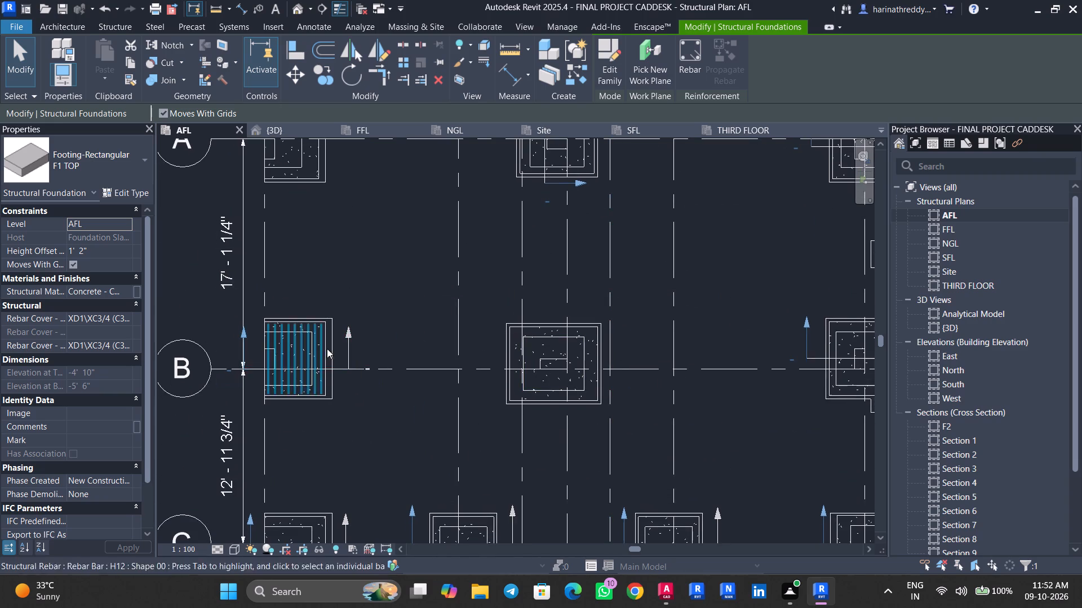
{"action": "scroll", "coordinate": [323, 338], "scroll_direction": "up", "scroll_amount": 3}
{"action": "left_click", "coordinate": [604, 313]}
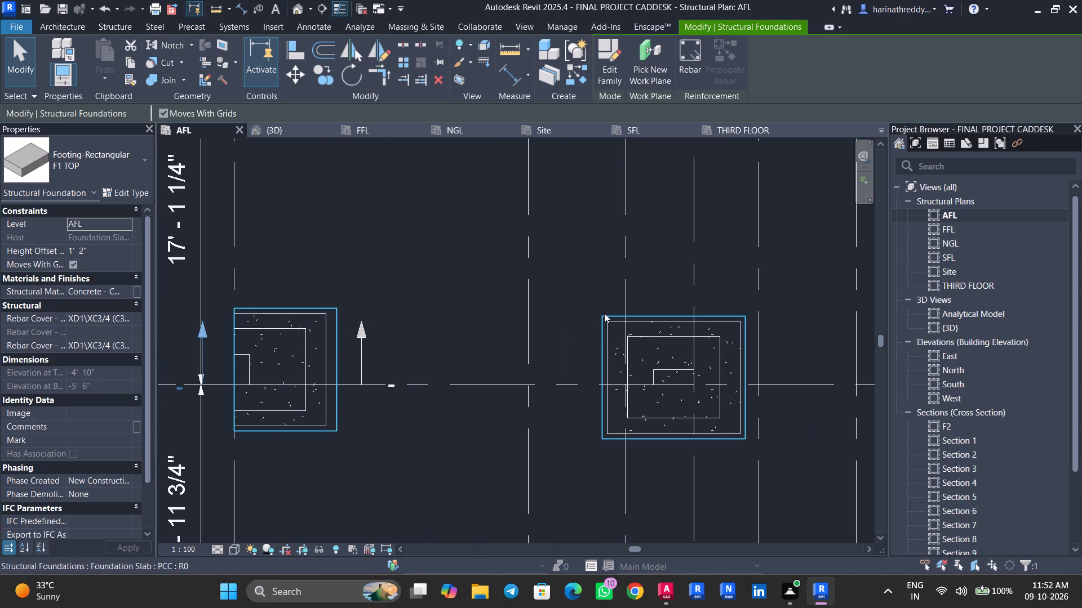
{"action": "key", "text": "Escape"}
{"action": "left_click", "coordinate": [621, 326]}
{"action": "scroll", "coordinate": [621, 326], "scroll_direction": "down", "scroll_amount": 7}
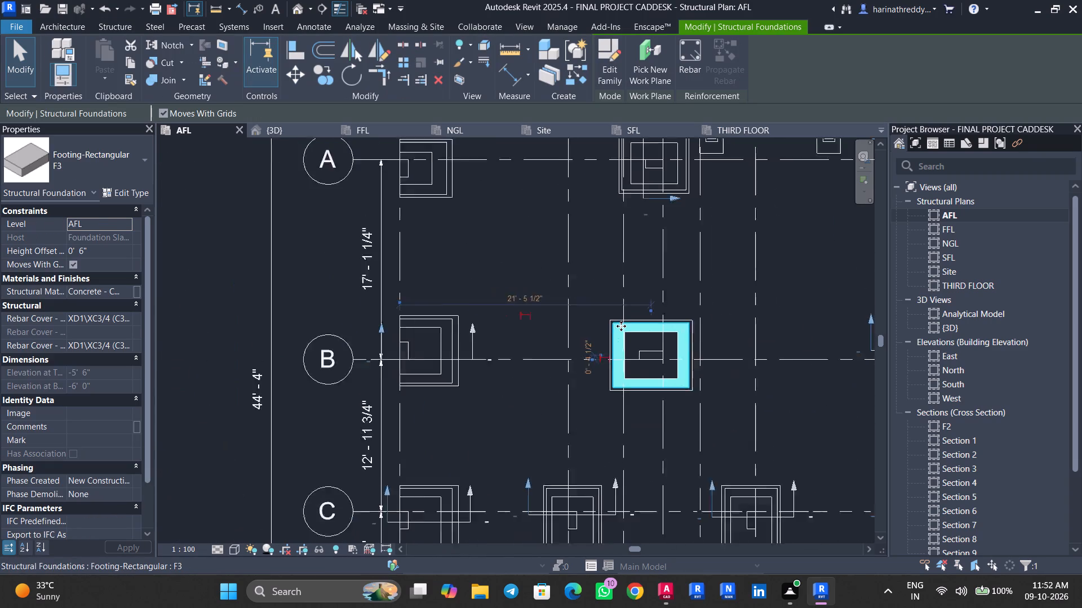
{"action": "scroll", "coordinate": [621, 326], "scroll_direction": "down", "scroll_amount": 1}
{"action": "middle_click_drag", "start_coordinate": [592, 386], "coordinate": [544, 348]}
{"action": "middle_click_drag", "start_coordinate": [598, 353], "coordinate": [598, 421]}
{"action": "scroll", "coordinate": [582, 278], "scroll_direction": "up", "scroll_amount": 5}
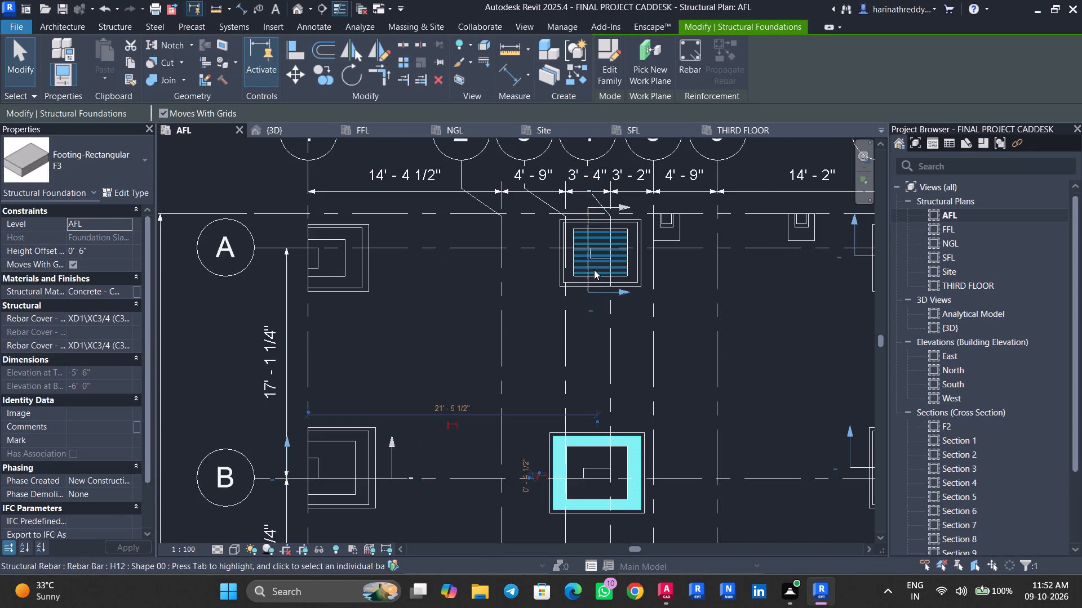
{"action": "middle_click_drag", "start_coordinate": [600, 405], "coordinate": [611, 205]}
{"action": "middle_click_drag", "start_coordinate": [591, 392], "coordinate": [601, 321]}
{"action": "scroll", "coordinate": [599, 345], "scroll_direction": "up", "scroll_amount": 1}
{"action": "middle_click_drag", "start_coordinate": [607, 426], "coordinate": [611, 316]}
{"action": "scroll", "coordinate": [609, 330], "scroll_direction": "up", "scroll_amount": 1}
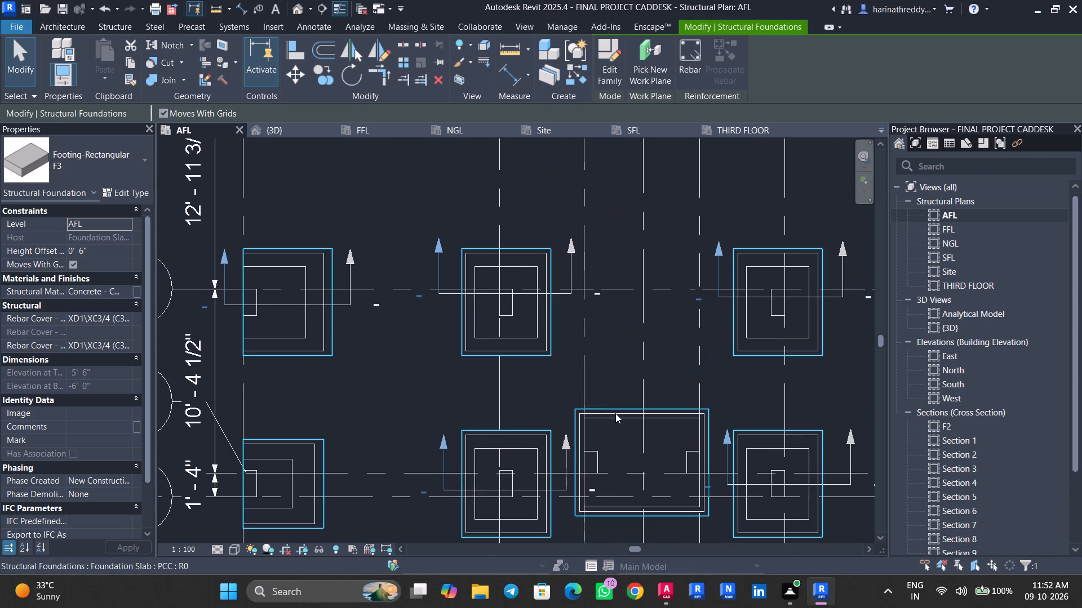
{"action": "key", "text": "Escape"}
{"action": "left_click", "coordinate": [615, 420]}
{"action": "scroll", "coordinate": [615, 420], "scroll_direction": "down", "scroll_amount": 8}
{"action": "key", "text": "Escape"}
{"action": "key", "text": "Escape"}
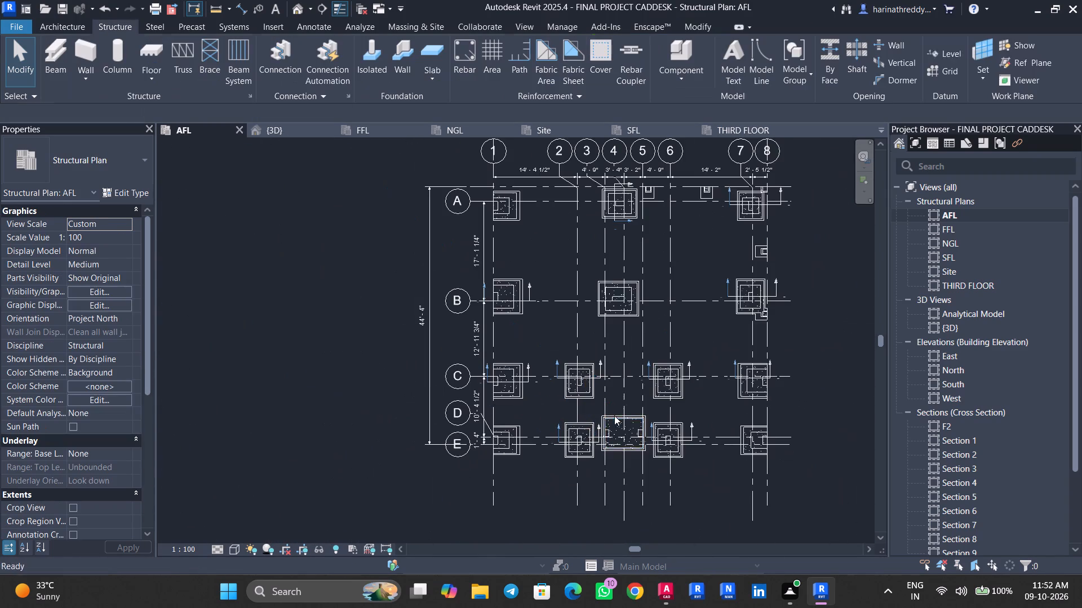
Propagate the F1 lower tier's rebar from the grid A/7 footing to the ones at E/1 and E/7-8, aligned by host.
{"action": "scroll", "coordinate": [767, 204], "scroll_direction": "up", "scroll_amount": 9}
{"action": "scroll", "coordinate": [703, 213], "scroll_direction": "up", "scroll_amount": 4}
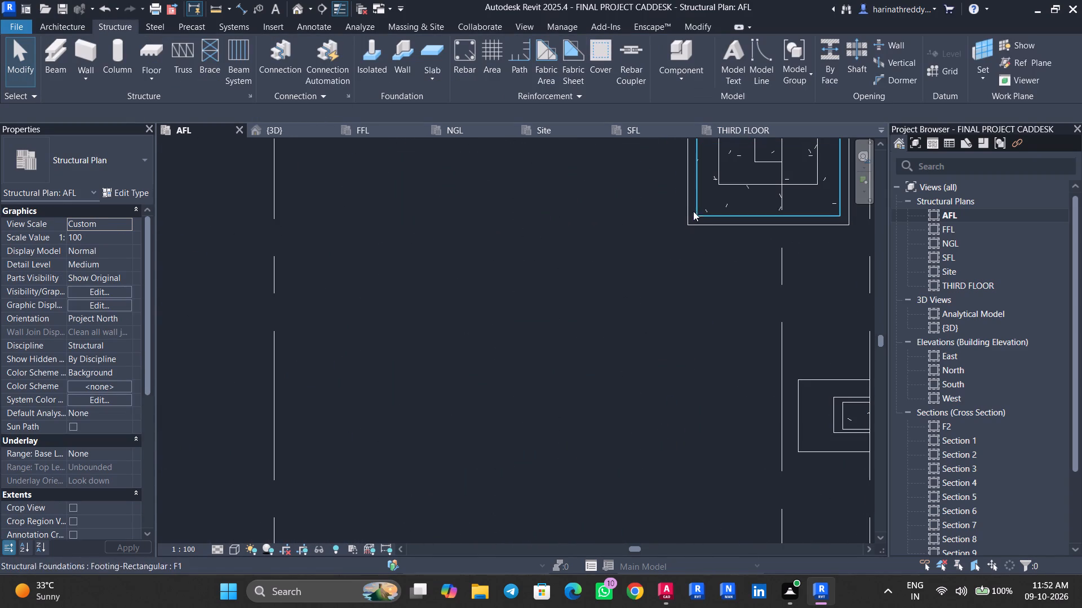
{"action": "left_click", "coordinate": [697, 212]}
{"action": "scroll", "coordinate": [696, 214], "scroll_direction": "down", "scroll_amount": 4}
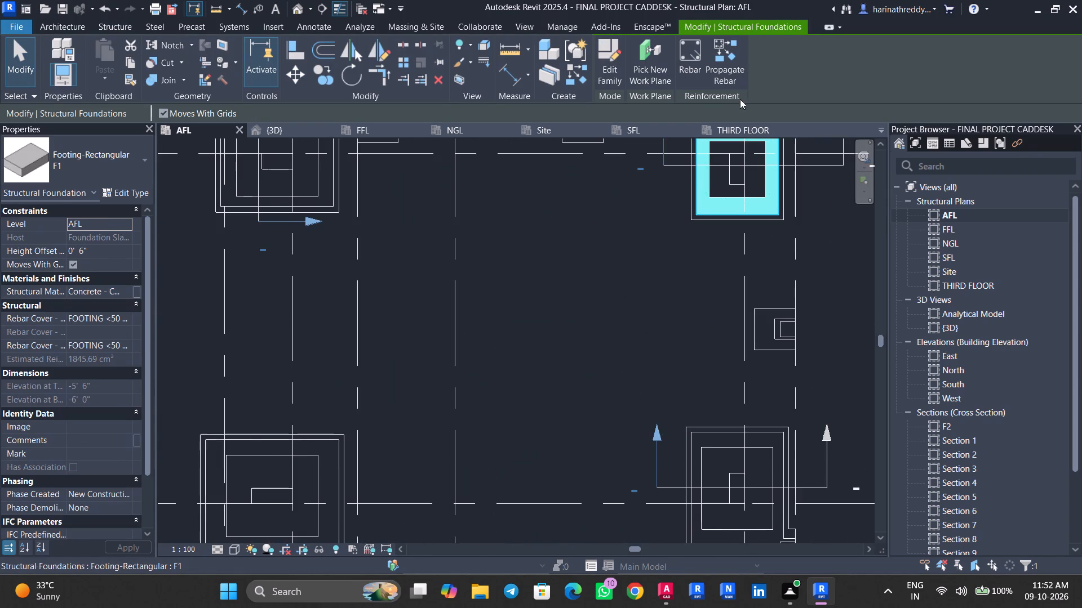
{"action": "left_click", "coordinate": [744, 60]}
{"action": "scroll", "coordinate": [646, 284], "scroll_direction": "down", "scroll_amount": 2}
{"action": "scroll", "coordinate": [646, 284], "scroll_direction": "up", "scroll_amount": 1}
{"action": "scroll", "coordinate": [646, 284], "scroll_direction": "down", "scroll_amount": 1}
{"action": "scroll", "coordinate": [646, 284], "scroll_direction": "up", "scroll_amount": 1}
{"action": "scroll", "coordinate": [646, 284], "scroll_direction": "down", "scroll_amount": 2}
{"action": "scroll", "coordinate": [646, 284], "scroll_direction": "up", "scroll_amount": 1}
{"action": "scroll", "coordinate": [646, 284], "scroll_direction": "down", "scroll_amount": 2}
{"action": "scroll", "coordinate": [600, 380], "scroll_direction": "up", "scroll_amount": 1}
{"action": "middle_click_drag", "start_coordinate": [602, 378], "coordinate": [720, 221]}
{"action": "middle_click_drag", "start_coordinate": [645, 333], "coordinate": [713, 230]}
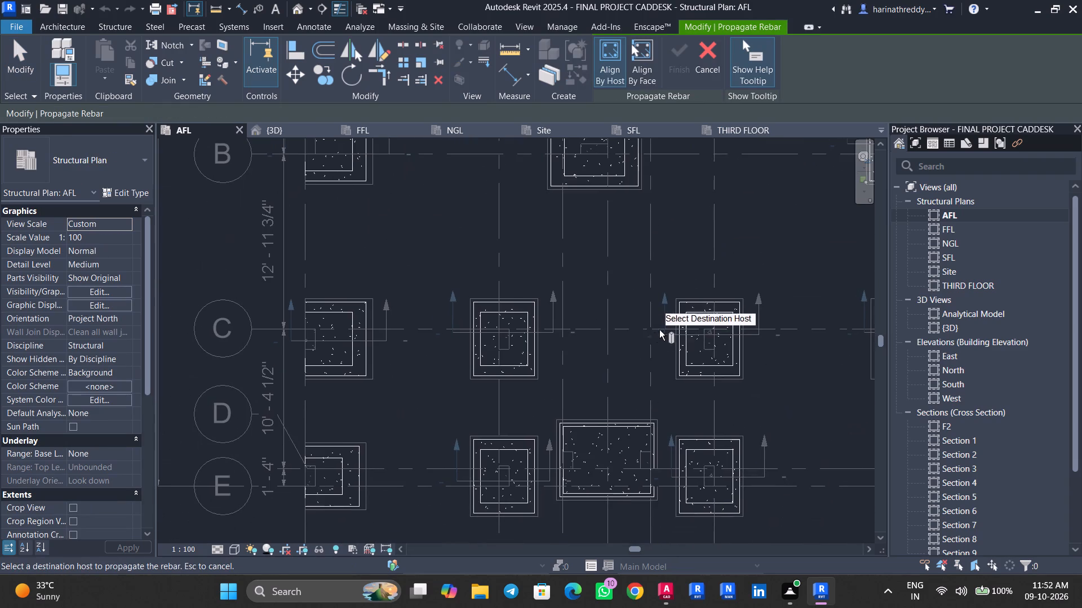
{"action": "left_click", "coordinate": [353, 463]}
{"action": "middle_click_drag", "start_coordinate": [617, 373], "coordinate": [256, 365]}
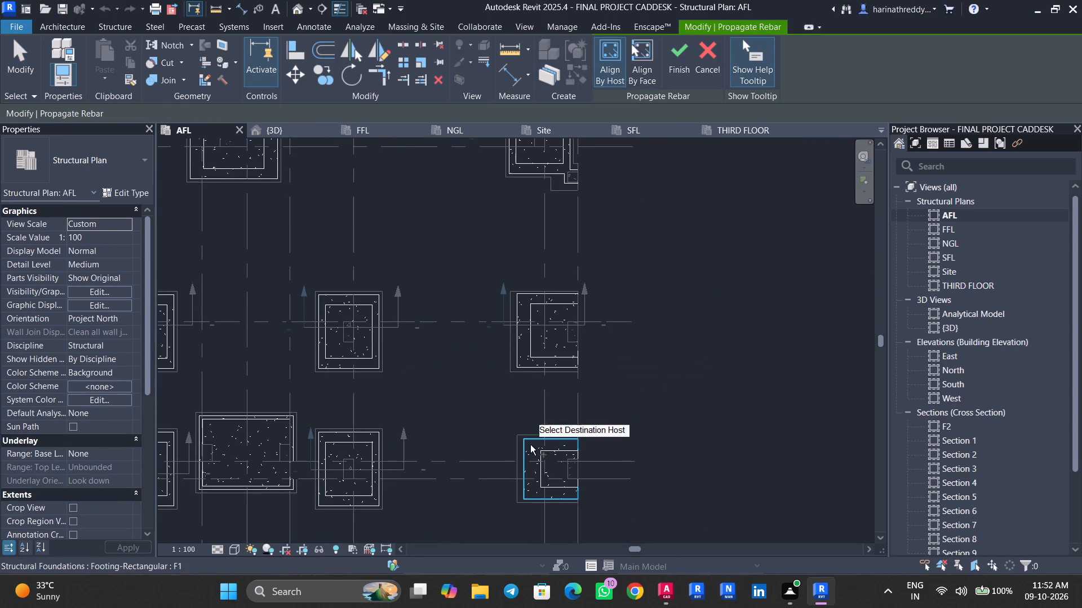
{"action": "left_click", "coordinate": [531, 447]}
{"action": "left_click", "coordinate": [684, 61]}
Propagate the F1 TOP upper tier's rebar from the grid A/7 footing to the upper tiers at E/7-8 and E/1, aligned by host.
{"action": "middle_click_drag", "start_coordinate": [639, 222], "coordinate": [730, 465]}
{"action": "middle_click_drag", "start_coordinate": [662, 343], "coordinate": [690, 421]}
{"action": "scroll", "coordinate": [657, 299], "scroll_direction": "up", "scroll_amount": 8}
{"action": "middle_click_drag", "start_coordinate": [675, 257], "coordinate": [673, 372]}
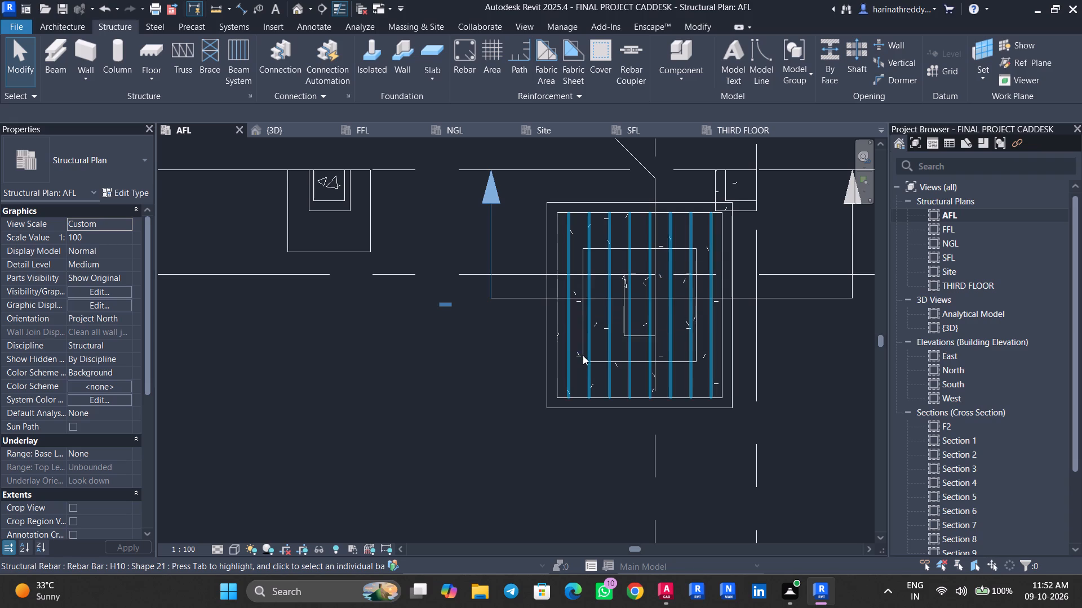
{"action": "left_click", "coordinate": [580, 361]}
{"action": "scroll", "coordinate": [580, 361], "scroll_direction": "down", "scroll_amount": 7}
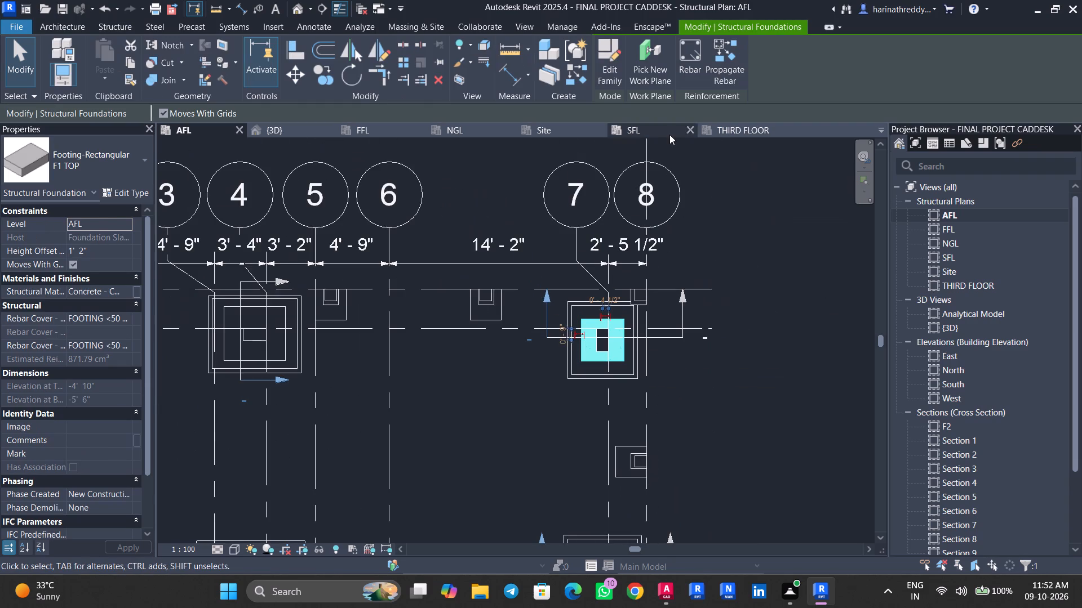
{"action": "left_click", "coordinate": [733, 65]}
{"action": "scroll", "coordinate": [739, 309], "scroll_direction": "down", "scroll_amount": 10}
{"action": "middle_click_drag", "start_coordinate": [716, 424], "coordinate": [746, 214]}
{"action": "scroll", "coordinate": [740, 237], "scroll_direction": "up", "scroll_amount": 1}
{"action": "scroll", "coordinate": [735, 280], "scroll_direction": "down", "scroll_amount": 1}
{"action": "scroll", "coordinate": [736, 278], "scroll_direction": "up", "scroll_amount": 4}
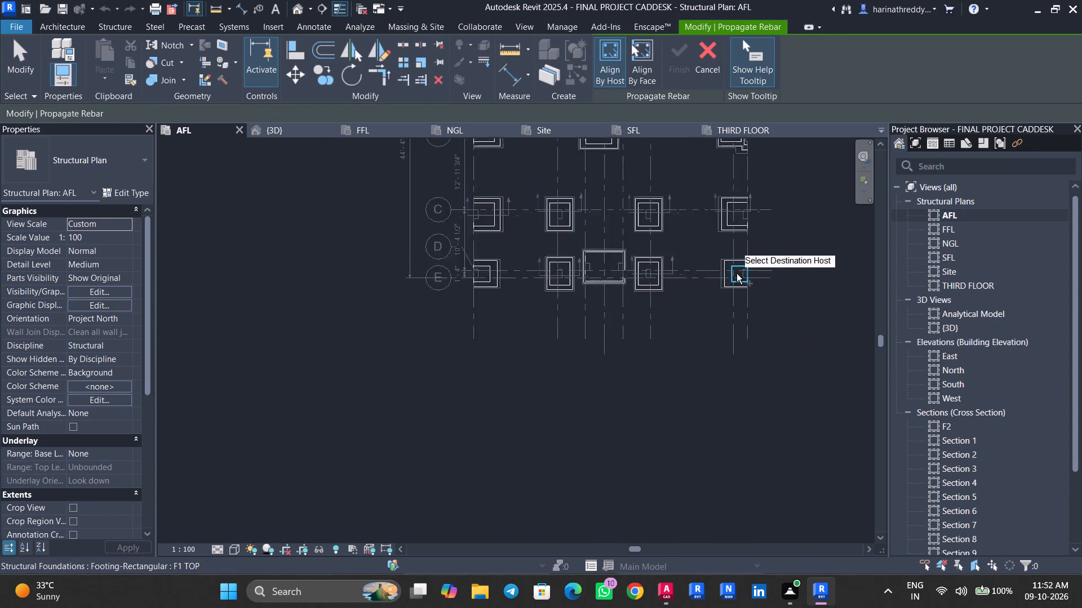
{"action": "scroll", "coordinate": [737, 274], "scroll_direction": "up", "scroll_amount": 7}
{"action": "left_click", "coordinate": [722, 252]}
{"action": "middle_click_drag", "start_coordinate": [567, 370], "coordinate": [768, 429]}
{"action": "middle_click_drag", "start_coordinate": [509, 420], "coordinate": [579, 437]}
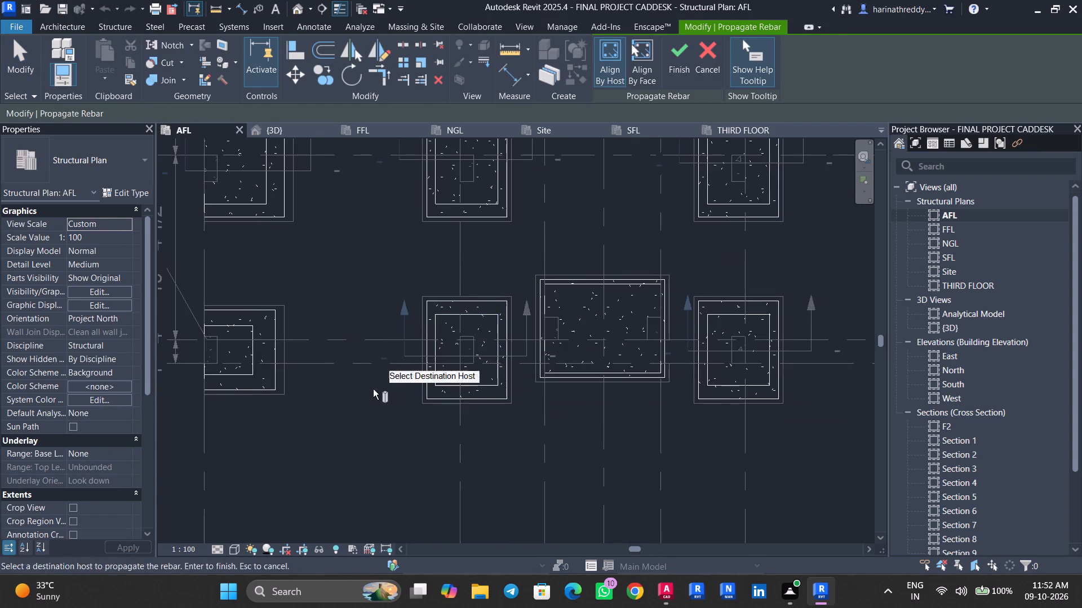
{"action": "middle_click_drag", "start_coordinate": [376, 393], "coordinate": [573, 432]}
{"action": "left_click", "coordinate": [423, 390]}
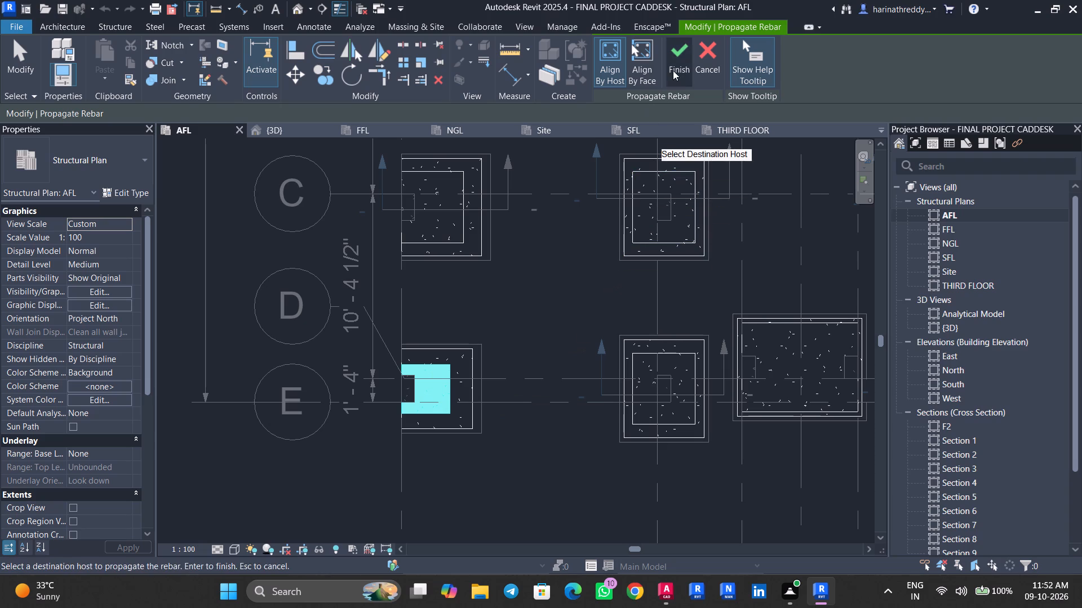
{"action": "left_click", "coordinate": [673, 70]}
{"action": "key", "text": "Escape"}
{"action": "key", "text": "Escape"}
Examine the reinforcement in both tiers of the grid E corner footings in the 3D view.
{"action": "left_click", "coordinate": [301, 10]}
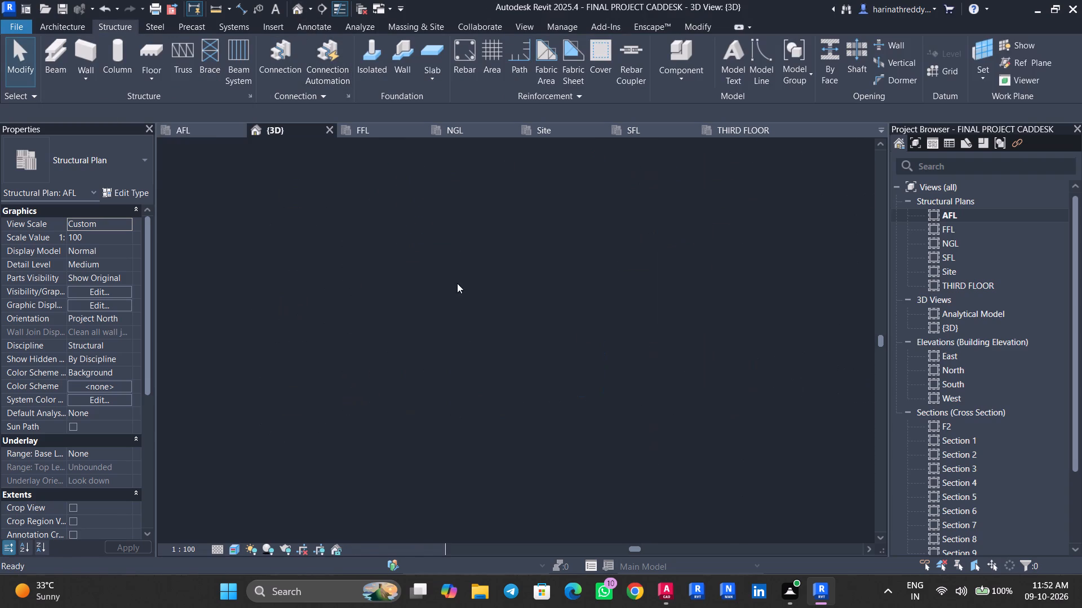
{"action": "scroll", "coordinate": [498, 321], "scroll_direction": "down", "scroll_amount": 3}
{"action": "middle_click_drag", "start_coordinate": [463, 372], "coordinate": [564, 376], "text": "shift"}
{"action": "middle_click_drag", "start_coordinate": [454, 406], "coordinate": [729, 326]}
{"action": "scroll", "coordinate": [571, 366], "scroll_direction": "up", "scroll_amount": 1}
{"action": "scroll", "coordinate": [571, 368], "scroll_direction": "down", "scroll_amount": 7}
{"action": "middle_click_drag", "start_coordinate": [498, 435], "coordinate": [505, 449], "text": "shift"}
{"action": "scroll", "coordinate": [367, 413], "scroll_direction": "up", "scroll_amount": 5}
{"action": "scroll", "coordinate": [366, 404], "scroll_direction": "down", "scroll_amount": 1}
{"action": "scroll", "coordinate": [366, 403], "scroll_direction": "up", "scroll_amount": 10}
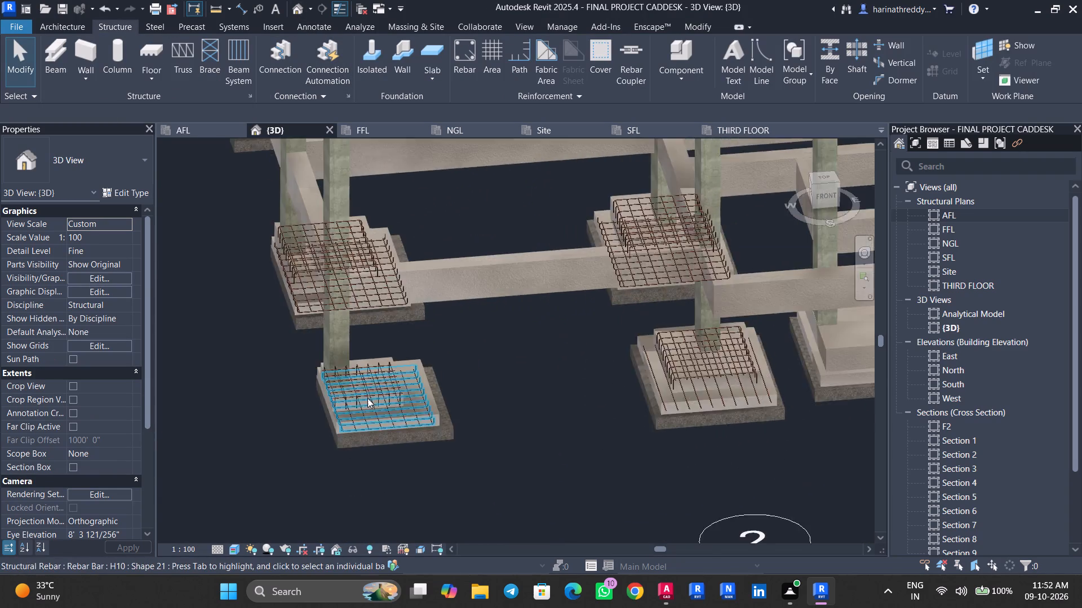
{"action": "scroll", "coordinate": [367, 398], "scroll_direction": "up", "scroll_amount": 11}
{"action": "key", "text": "Escape"}
{"action": "key", "text": "Escape"}
{"action": "scroll", "coordinate": [359, 368], "scroll_direction": "down", "scroll_amount": 1}
{"action": "scroll", "coordinate": [359, 368], "scroll_direction": "up", "scroll_amount": 2}
{"action": "scroll", "coordinate": [359, 368], "scroll_direction": "down", "scroll_amount": 3}
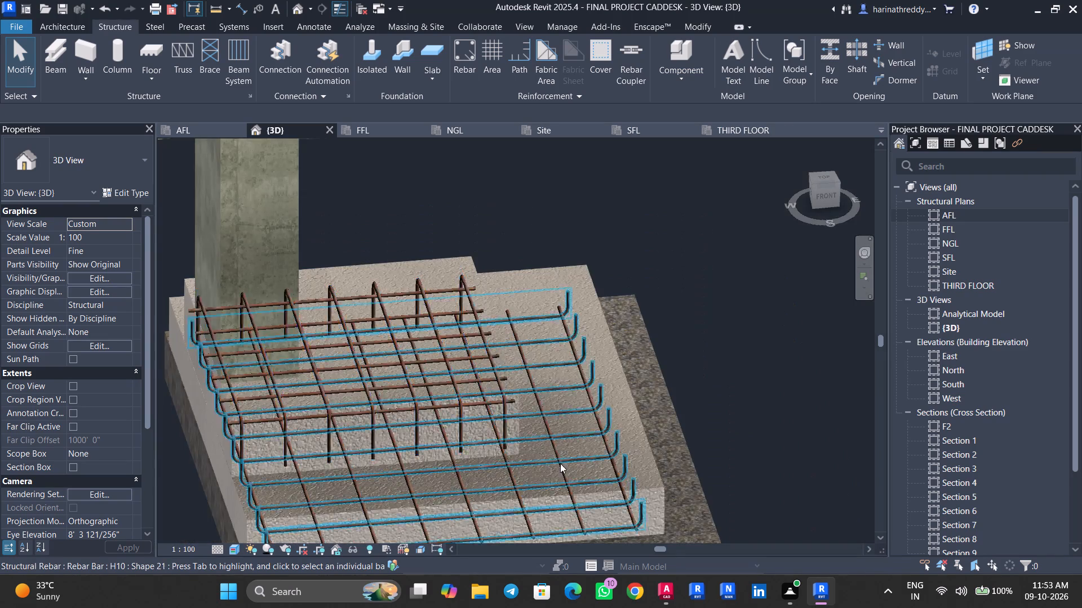
{"action": "scroll", "coordinate": [573, 457], "scroll_direction": "down", "scroll_amount": 12}
{"action": "middle_click_drag", "start_coordinate": [664, 473], "coordinate": [335, 472]}
{"action": "middle_click_drag", "start_coordinate": [672, 476], "coordinate": [398, 484]}
{"action": "middle_click_drag", "start_coordinate": [750, 464], "coordinate": [527, 484]}
{"action": "scroll", "coordinate": [581, 407], "scroll_direction": "up", "scroll_amount": 8}
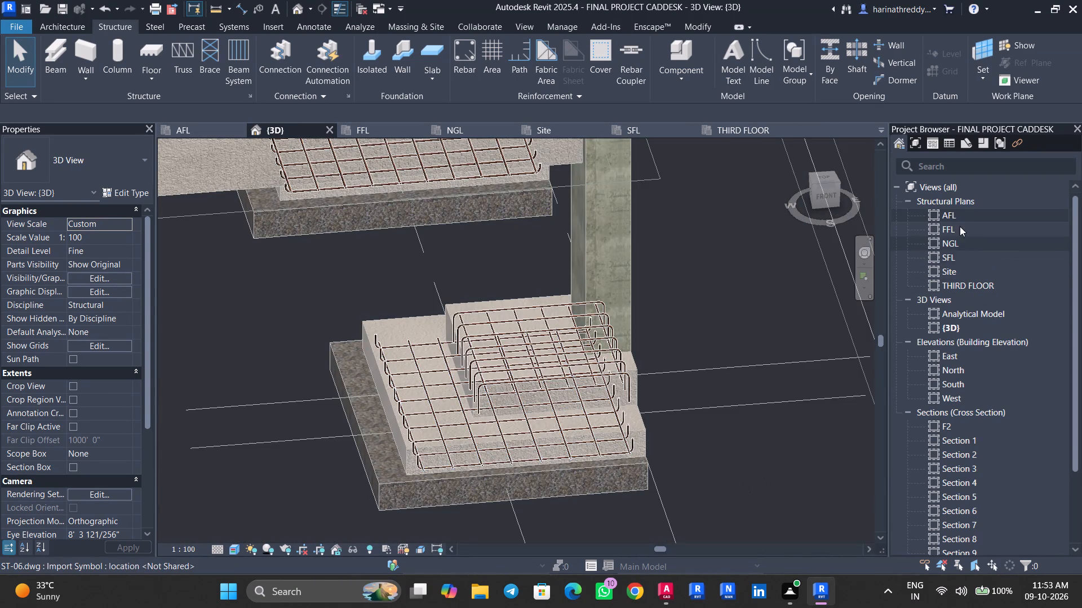
In the AFL plan, cut a section along grid B through the F3 footing at B/4, reduce its far clip to about 3' 4", and open its view.
{"action": "double_click", "coordinate": [960, 212]}
{"action": "scroll", "coordinate": [638, 373], "scroll_direction": "down", "scroll_amount": 1}
{"action": "scroll", "coordinate": [638, 373], "scroll_direction": "up", "scroll_amount": 1}
{"action": "scroll", "coordinate": [638, 373], "scroll_direction": "down", "scroll_amount": 6}
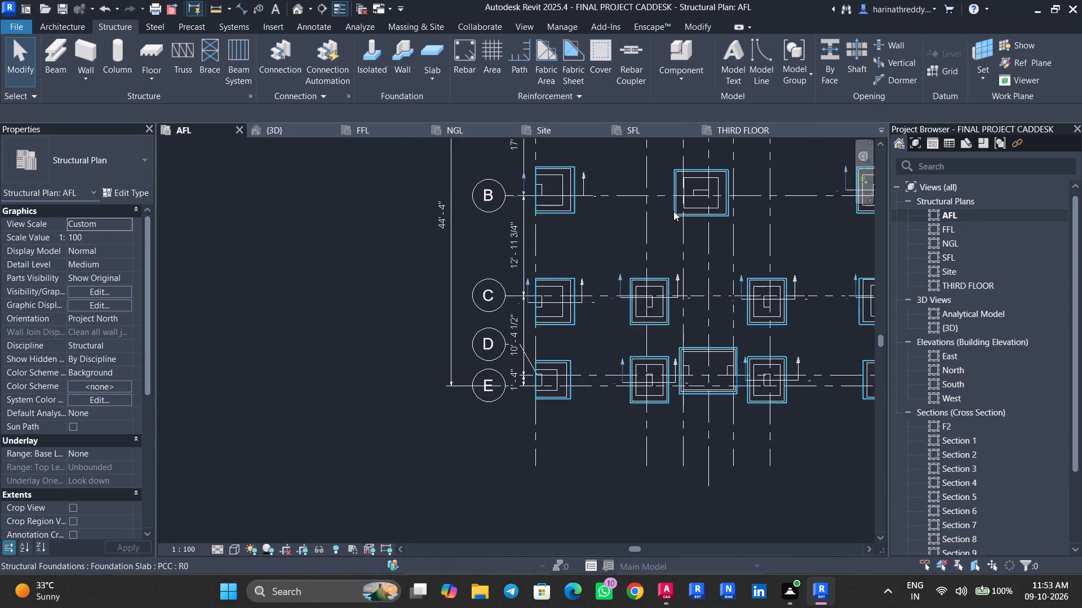
{"action": "middle_click_drag", "start_coordinate": [671, 225], "coordinate": [622, 399]}
{"action": "scroll", "coordinate": [662, 368], "scroll_direction": "up", "scroll_amount": 4}
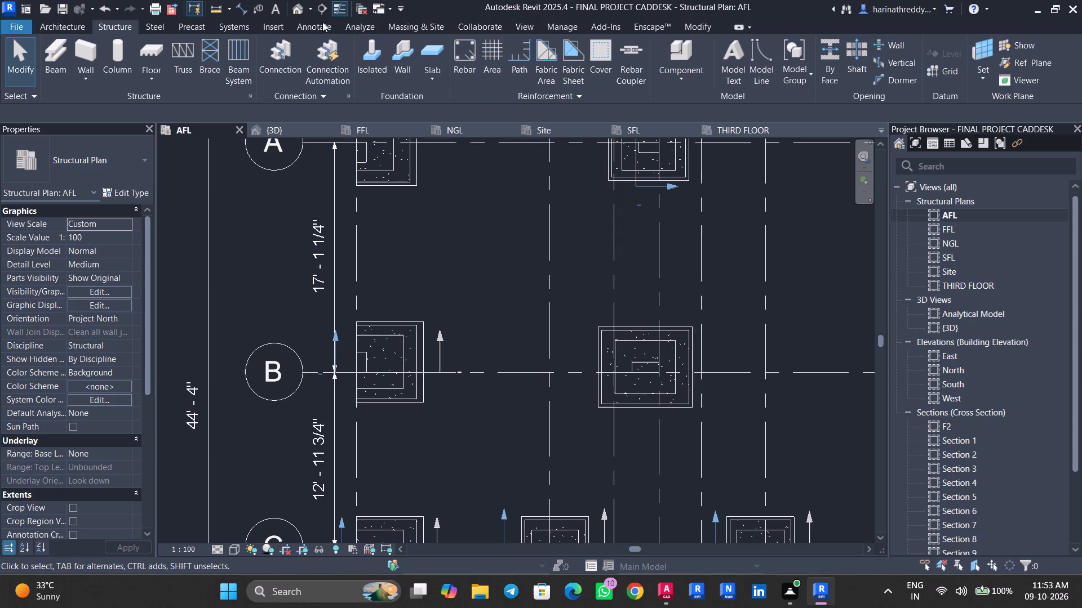
{"action": "left_click", "coordinate": [320, 12]}
{"action": "left_click", "coordinate": [561, 373]}
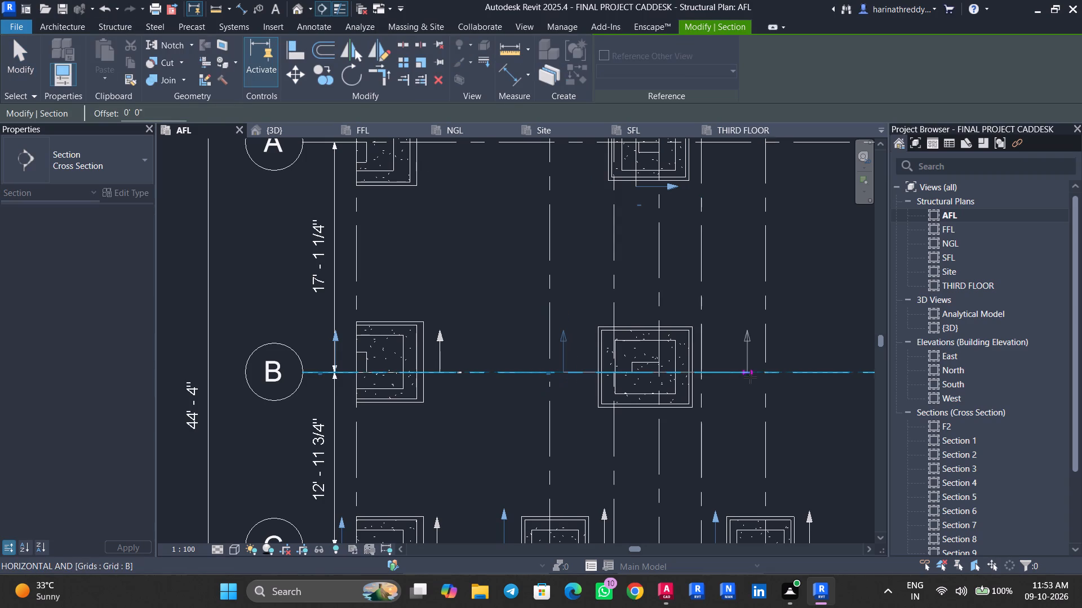
{"action": "left_click", "coordinate": [759, 377]}
{"action": "key", "text": "Escape"}
{"action": "key", "text": "Escape"}
{"action": "left_click", "coordinate": [729, 372]}
{"action": "left_click_drag", "start_coordinate": [662, 222], "coordinate": [677, 329]}
{"action": "right_click", "coordinate": [730, 325]}
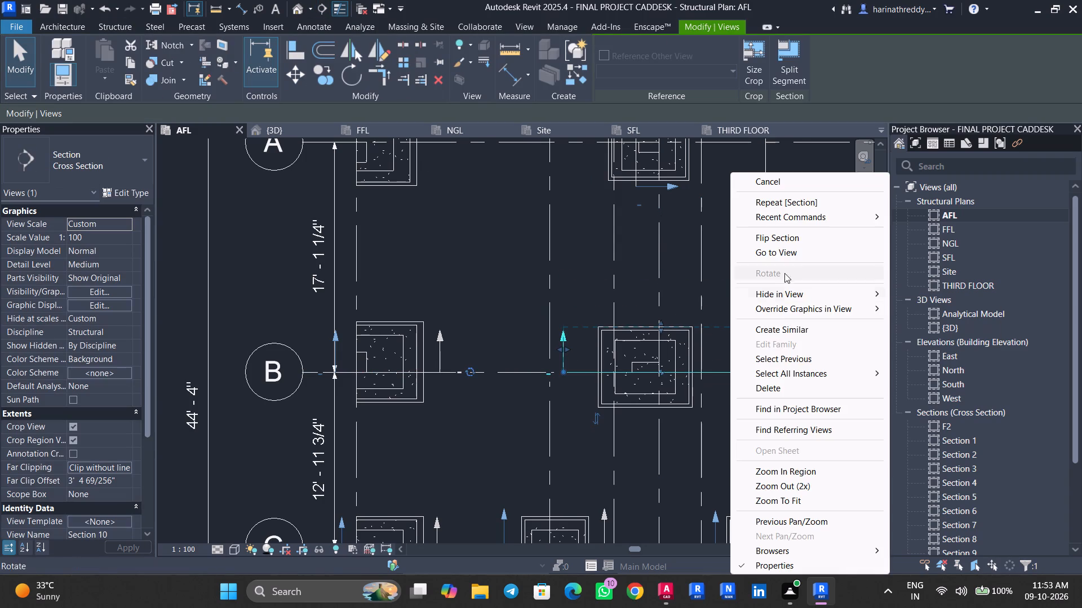
{"action": "left_click", "coordinate": [783, 253]}
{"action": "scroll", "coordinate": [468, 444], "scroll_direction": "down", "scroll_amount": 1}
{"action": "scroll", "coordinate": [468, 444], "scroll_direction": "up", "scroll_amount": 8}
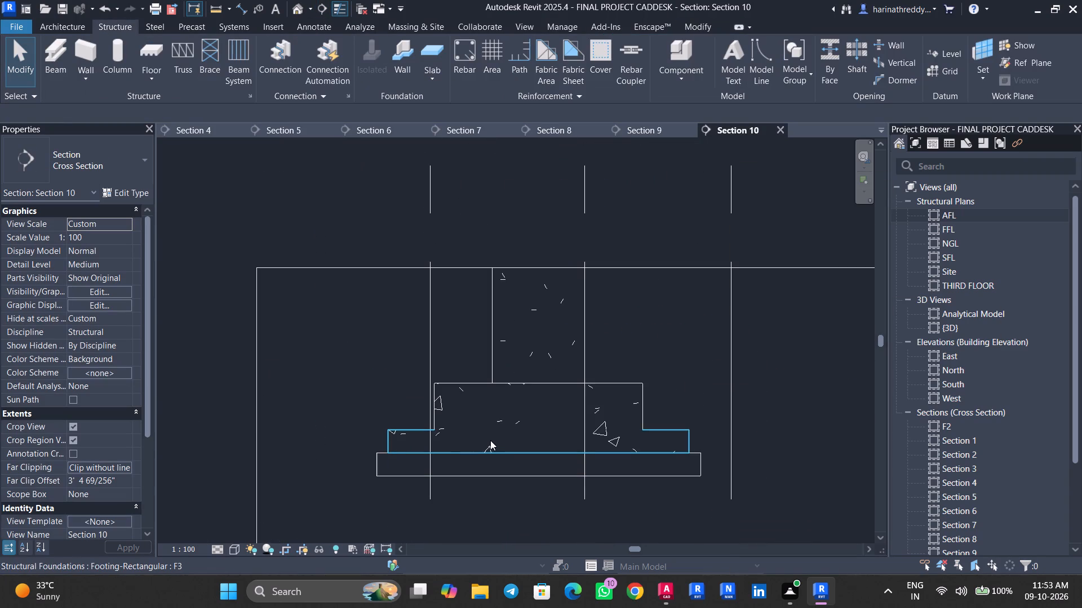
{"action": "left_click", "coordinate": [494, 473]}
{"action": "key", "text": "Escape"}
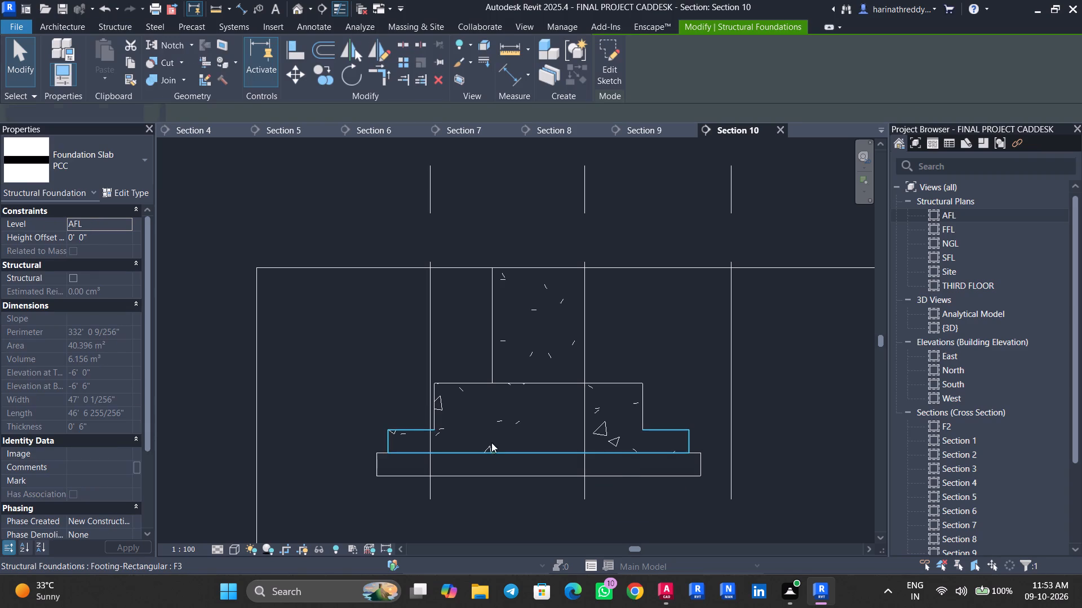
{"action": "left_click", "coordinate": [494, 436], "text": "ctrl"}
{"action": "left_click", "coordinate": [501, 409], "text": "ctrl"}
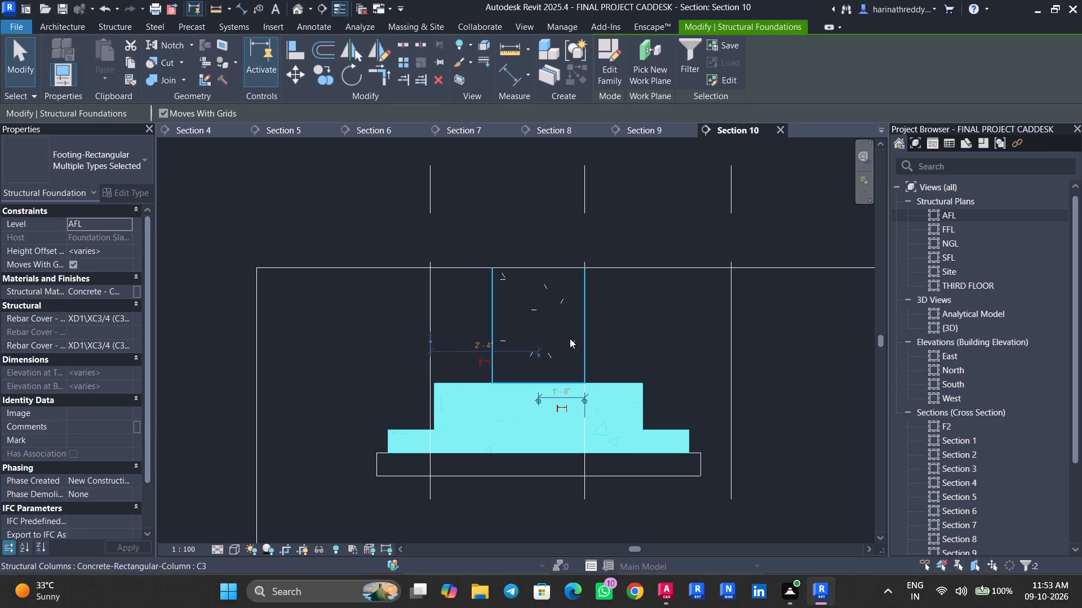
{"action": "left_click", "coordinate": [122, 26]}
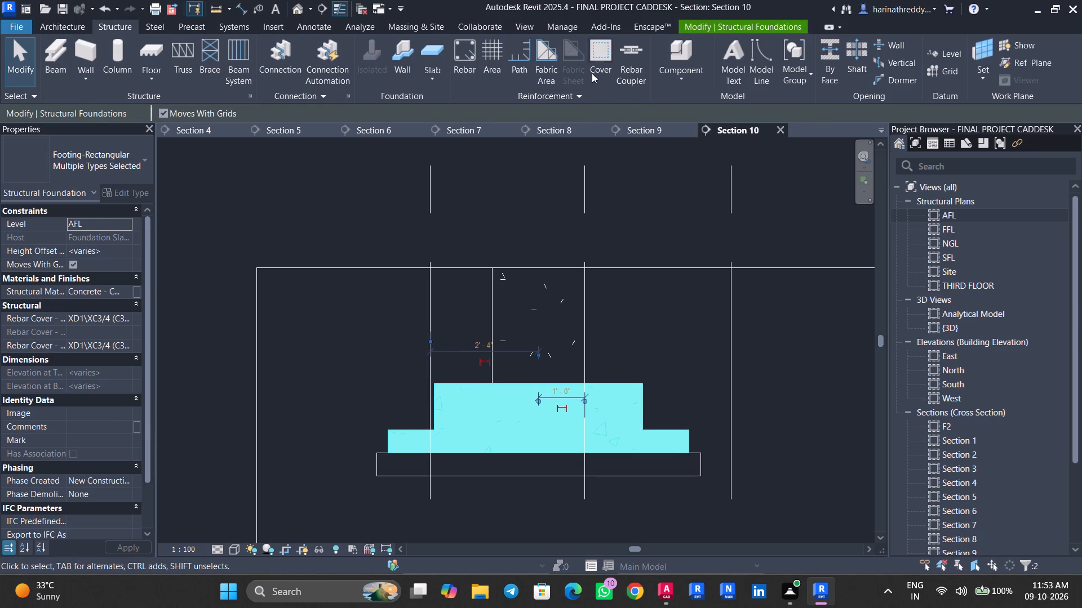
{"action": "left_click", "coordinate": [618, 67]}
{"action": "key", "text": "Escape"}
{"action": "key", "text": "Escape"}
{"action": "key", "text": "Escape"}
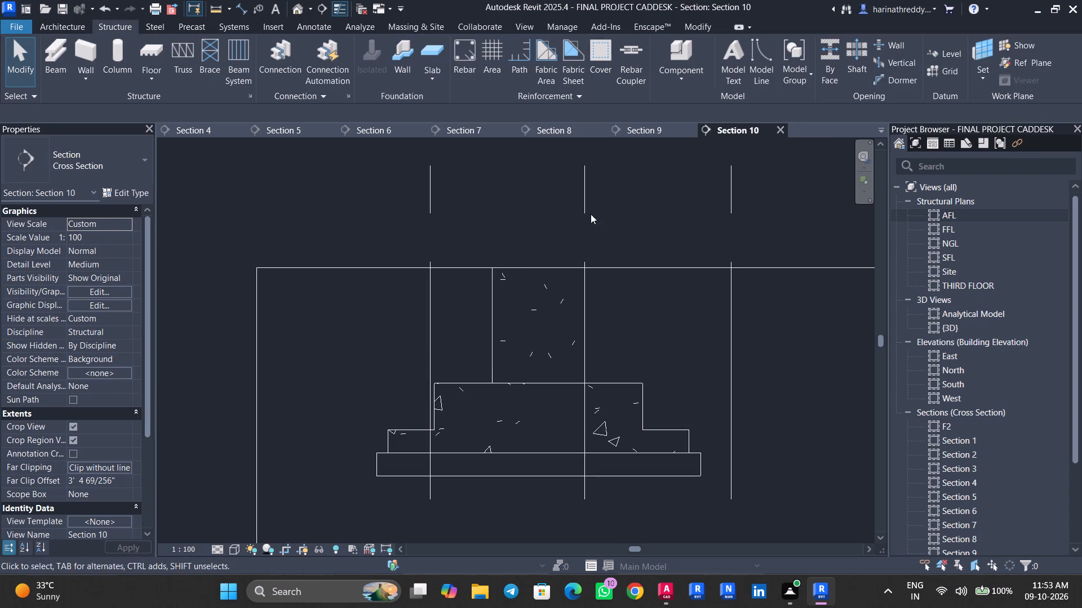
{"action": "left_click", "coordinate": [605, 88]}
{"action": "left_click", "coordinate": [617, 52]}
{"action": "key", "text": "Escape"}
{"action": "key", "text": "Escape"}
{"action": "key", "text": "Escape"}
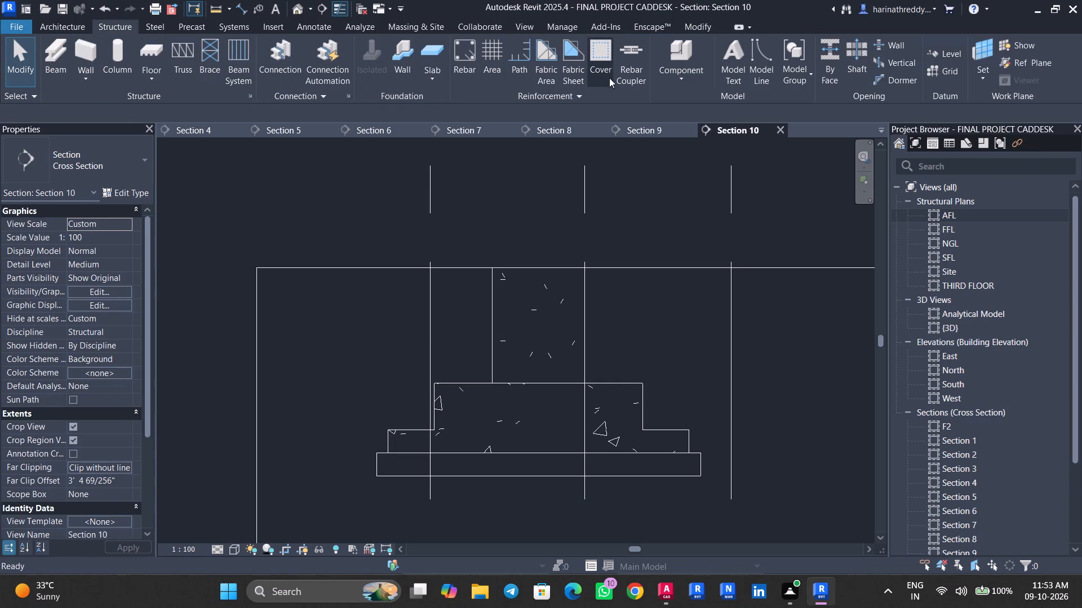
Set the rebar cover of both tiers of the F3 footing at B/4 to FOOTING <50 mm>.
{"action": "left_click", "coordinate": [601, 70]}
{"action": "left_click", "coordinate": [521, 395], "text": "ctrl"}
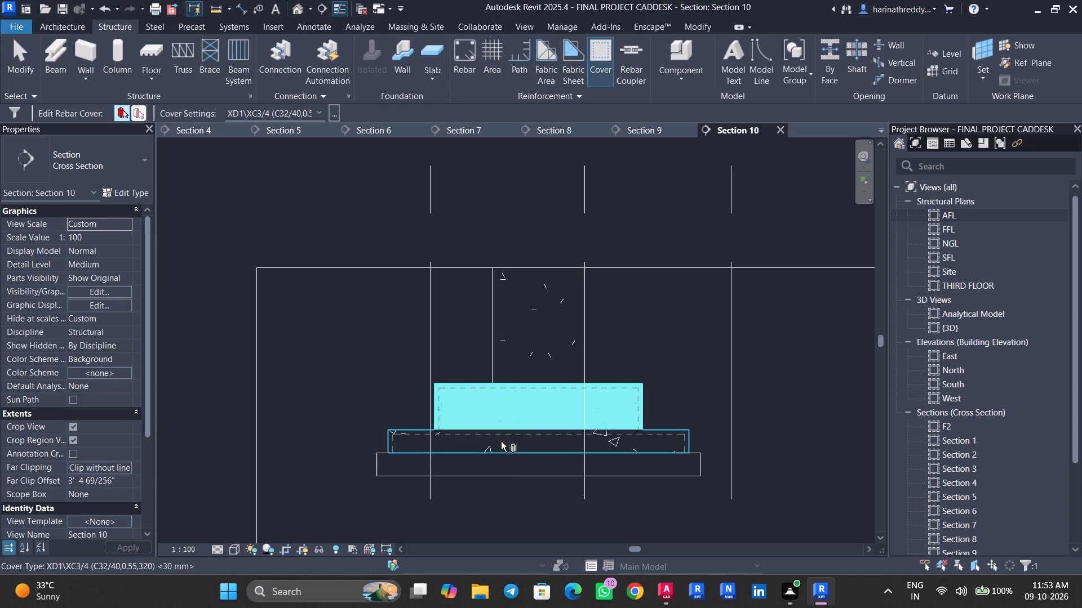
{"action": "left_click", "coordinate": [501, 441], "text": "ctrl"}
{"action": "left_click", "coordinate": [316, 108]}
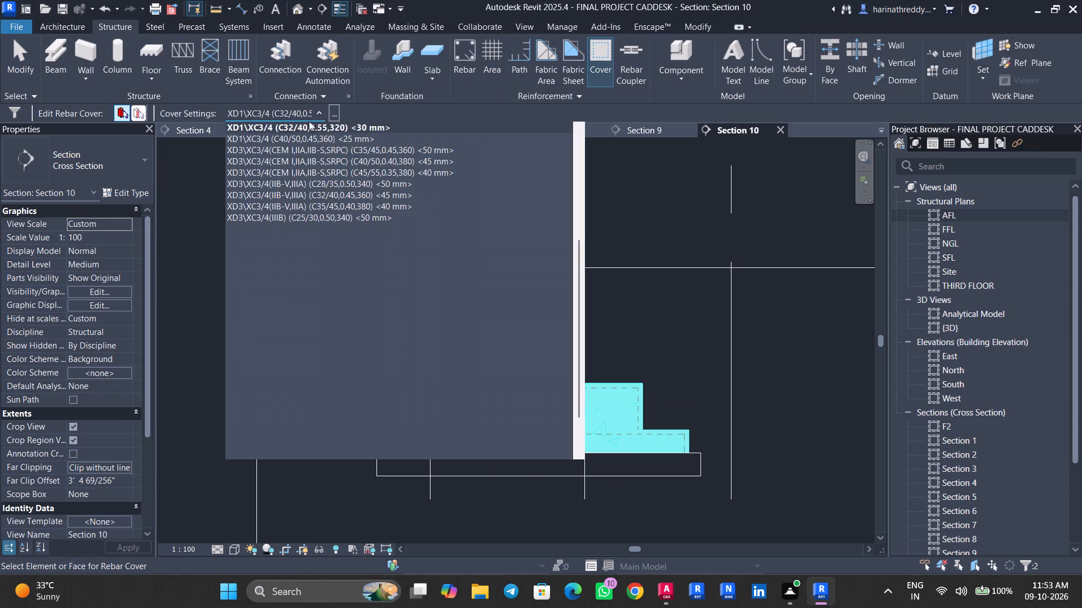
{"action": "scroll", "coordinate": [304, 131], "scroll_direction": "up", "scroll_amount": 11}
{"action": "left_click", "coordinate": [288, 150]}
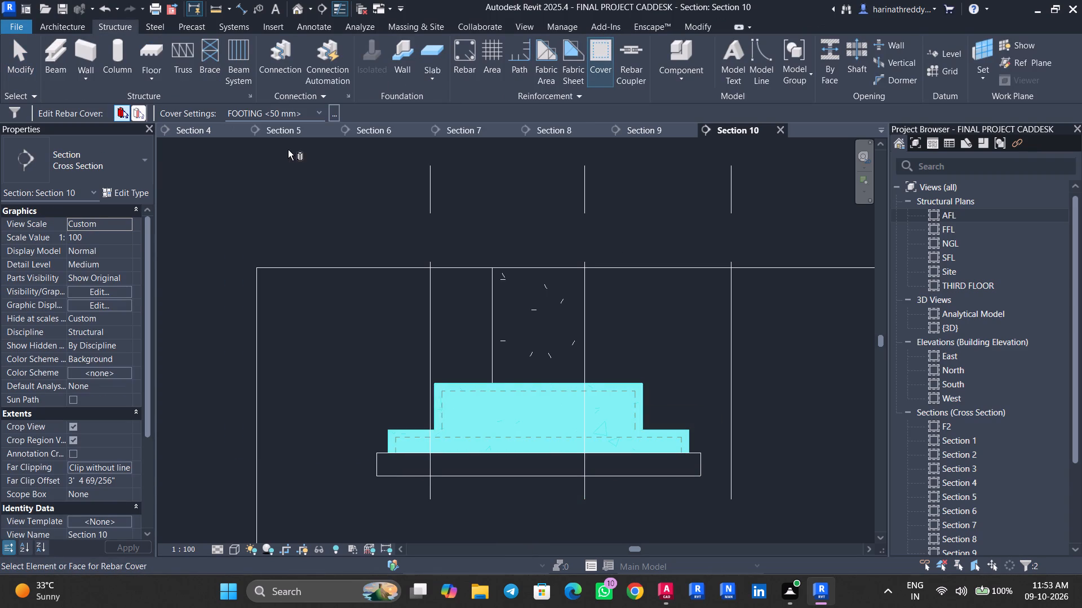
{"action": "key", "text": "Escape"}
{"action": "key", "text": "Escape"}
{"action": "key", "text": "Escape"}
{"action": "left_click", "coordinate": [555, 430]}
{"action": "key", "text": "Escape"}
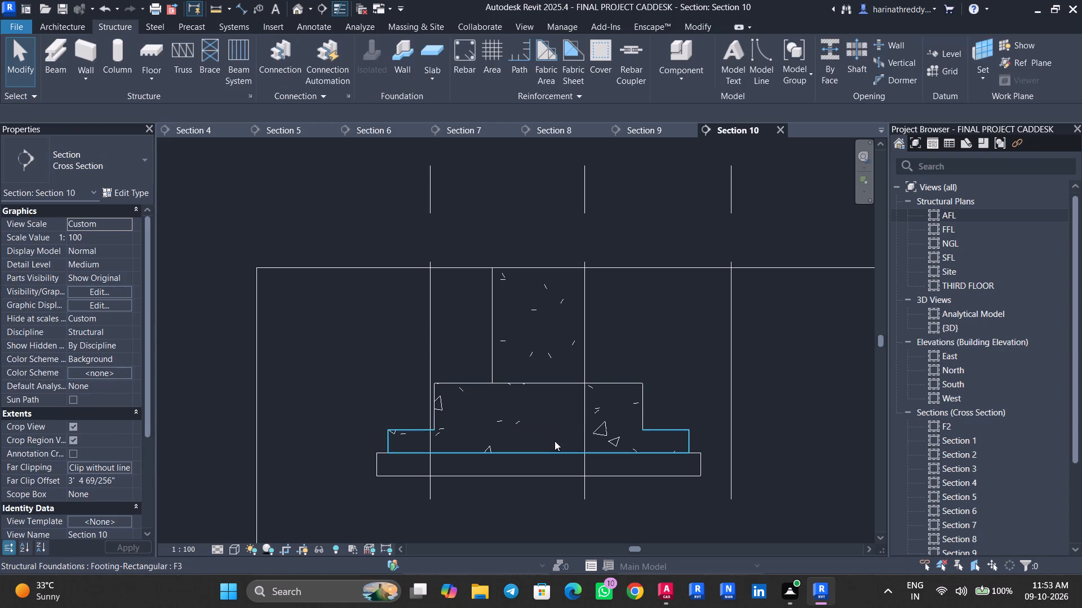
Start placing rebar in the F3 footing's lower tier and browse the available rebar shapes.
{"action": "left_click", "coordinate": [555, 441]}
{"action": "left_click", "coordinate": [694, 75]}
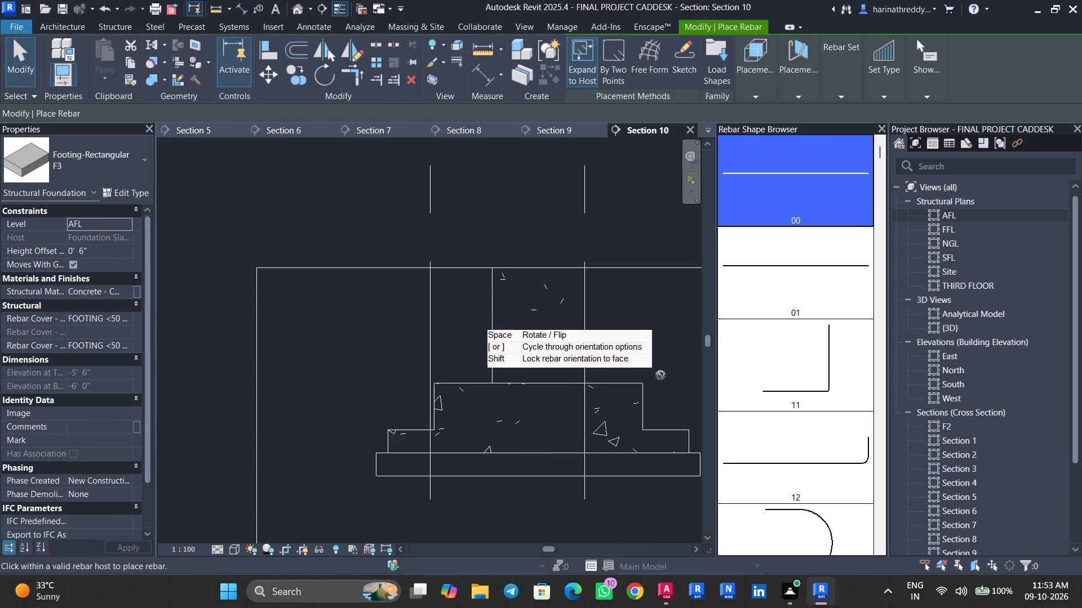
{"action": "scroll", "coordinate": [826, 345], "scroll_direction": "down", "scroll_amount": 5}
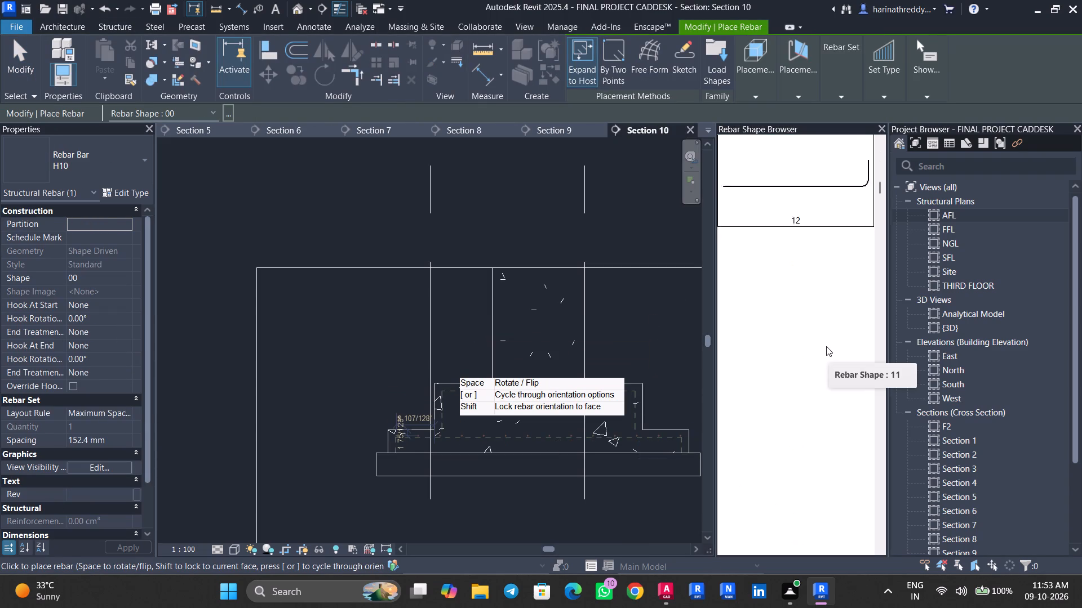
{"action": "scroll", "coordinate": [826, 346], "scroll_direction": "down", "scroll_amount": 11}
{"action": "scroll", "coordinate": [826, 346], "scroll_direction": "up", "scroll_amount": 1}
{"action": "scroll", "coordinate": [826, 346], "scroll_direction": "down", "scroll_amount": 6}
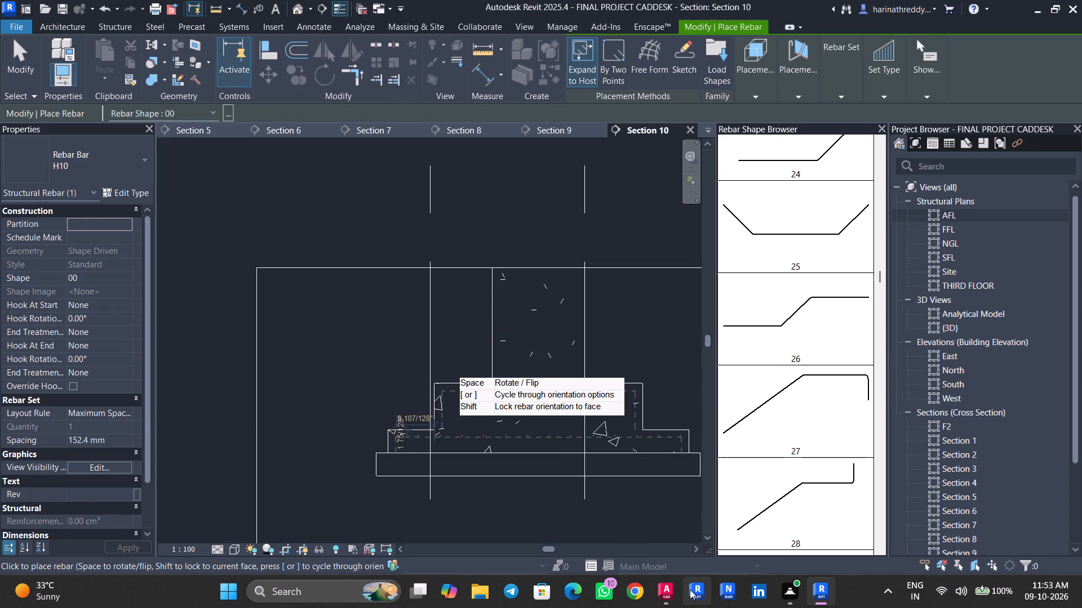
Switch to AutoCAD and read the F3 bar size and spacing in the ST-03 footing reinforcement schedule, then return to Revit.
{"action": "left_click", "coordinate": [674, 593]}
{"action": "left_click", "coordinate": [813, 531]}
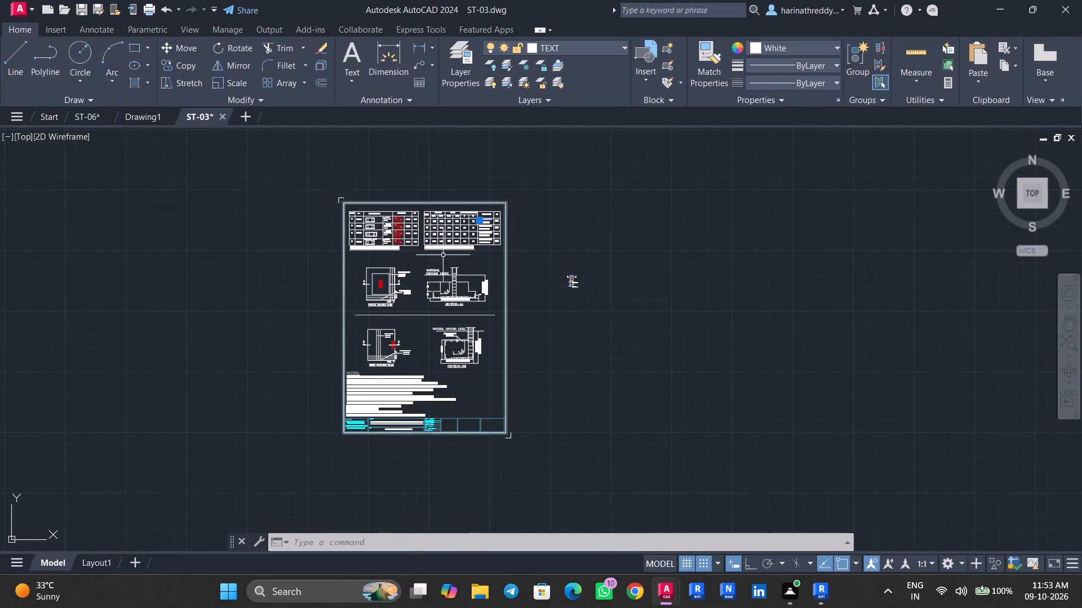
{"action": "scroll", "coordinate": [443, 255], "scroll_direction": "up", "scroll_amount": 6}
{"action": "scroll", "coordinate": [444, 254], "scroll_direction": "down", "scroll_amount": 1}
{"action": "middle_click_drag", "start_coordinate": [448, 259], "coordinate": [490, 403]}
{"action": "scroll", "coordinate": [494, 390], "scroll_direction": "up", "scroll_amount": 1}
{"action": "scroll", "coordinate": [494, 390], "scroll_direction": "down", "scroll_amount": 1}
{"action": "middle_click_drag", "start_coordinate": [533, 353], "coordinate": [481, 385]}
{"action": "scroll", "coordinate": [667, 323], "scroll_direction": "up", "scroll_amount": 2}
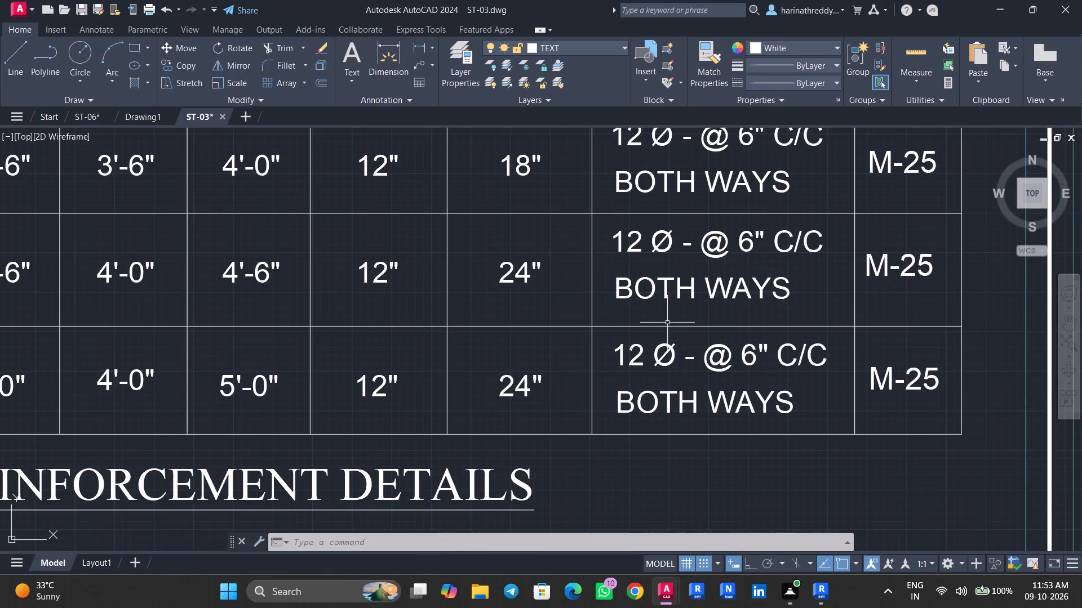
{"action": "scroll", "coordinate": [667, 323], "scroll_direction": "down", "scroll_amount": 1}
{"action": "middle_click_drag", "start_coordinate": [664, 324], "coordinate": [581, 351]}
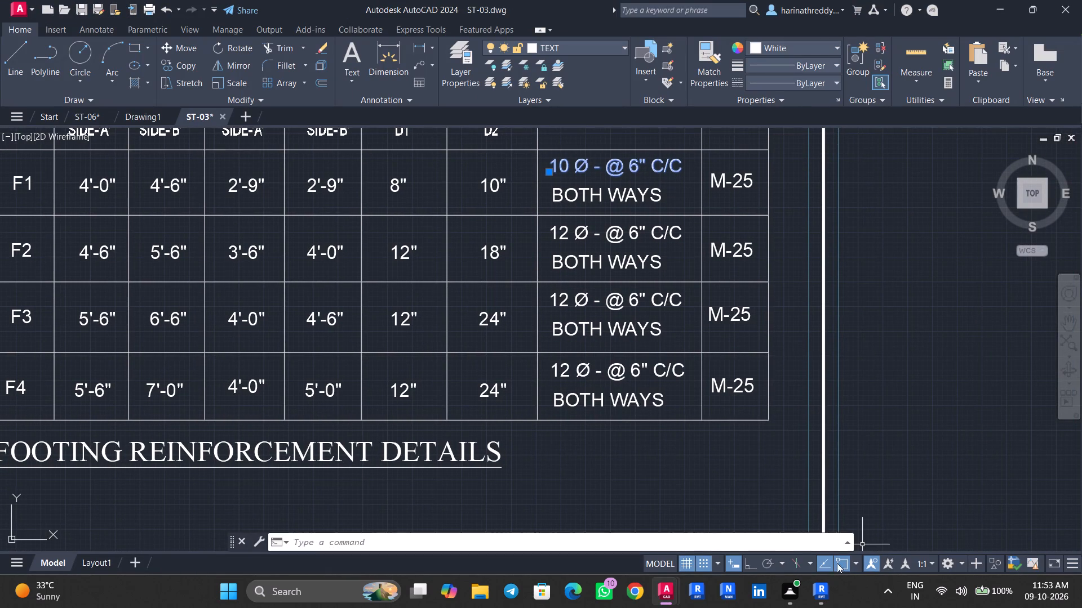
{"action": "left_click", "coordinate": [830, 587]}
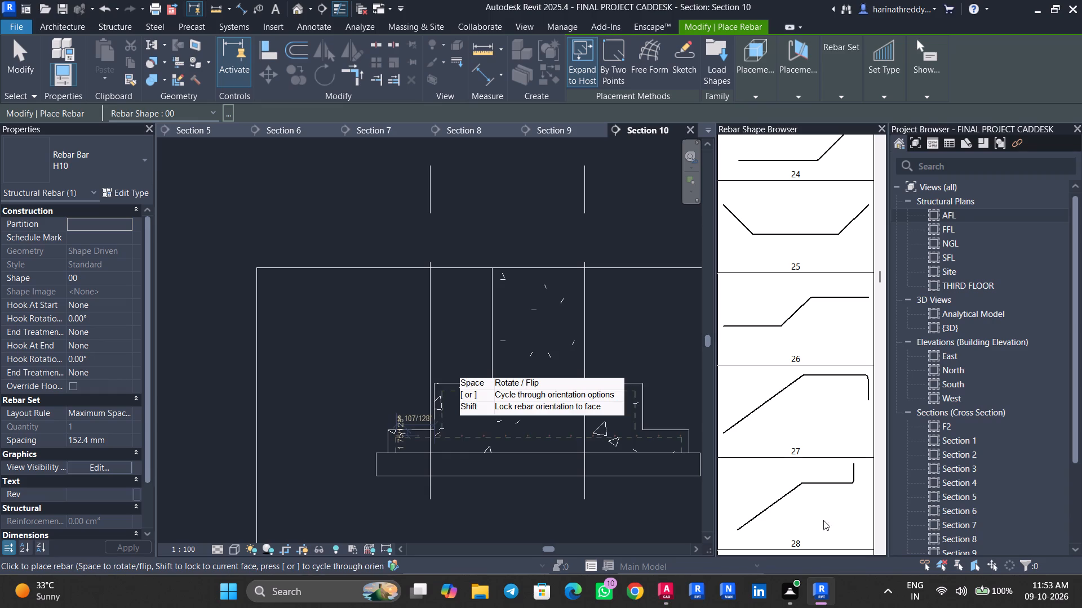
Place an H12 shape 21 rebar set in the F3 footing's lower tier, with the bars lying in the section plane.
{"action": "left_click", "coordinate": [106, 157]}
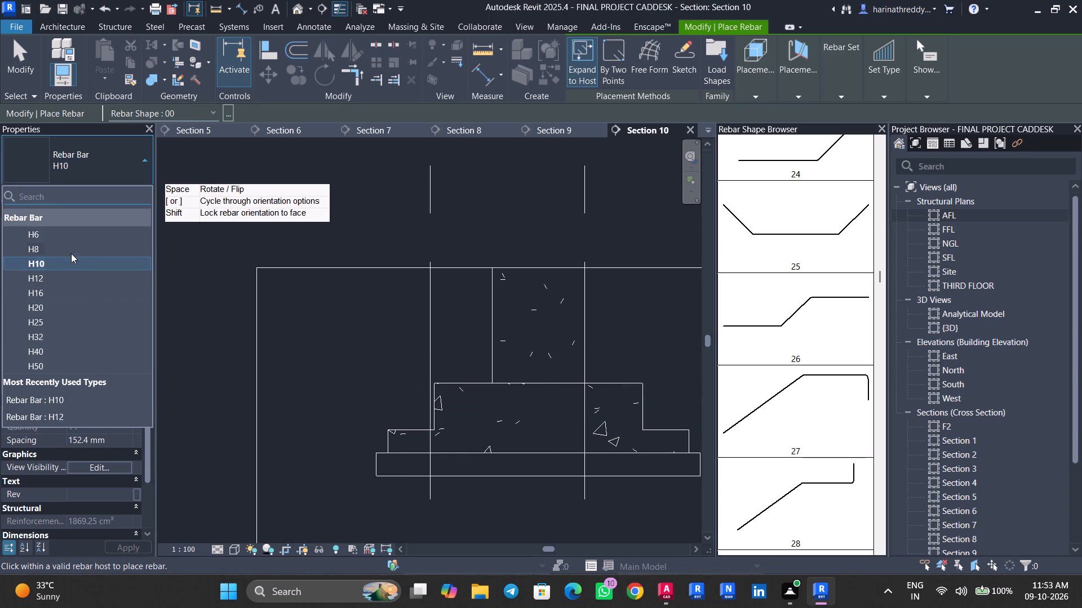
{"action": "left_click", "coordinate": [58, 280]}
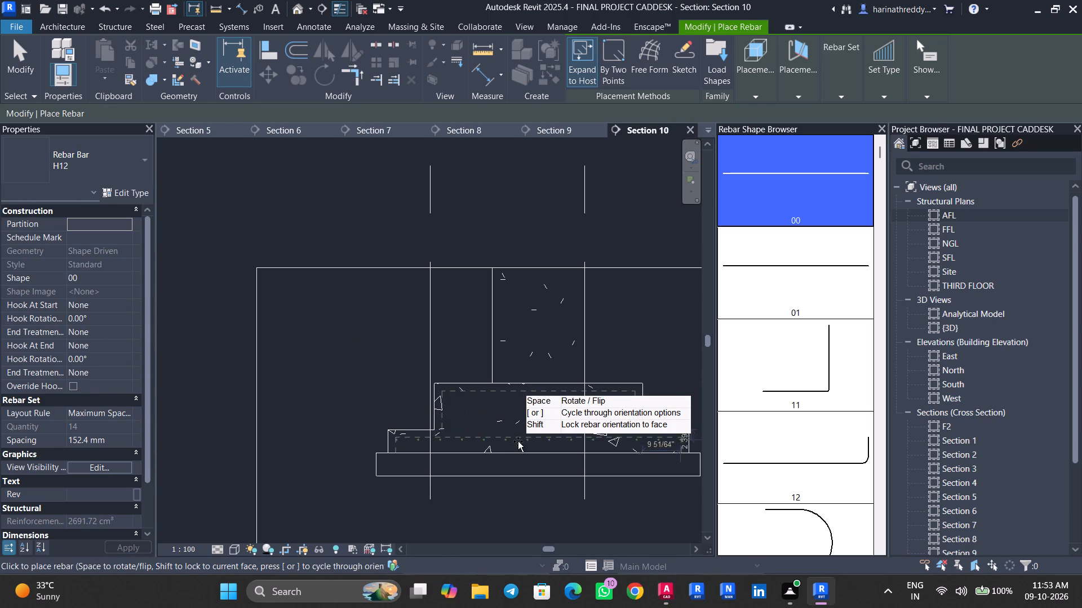
{"action": "scroll", "coordinate": [520, 447], "scroll_direction": "up", "scroll_amount": 6}
{"action": "middle_click_drag", "start_coordinate": [521, 445], "coordinate": [416, 408]}
{"action": "scroll", "coordinate": [416, 408], "scroll_direction": "down", "scroll_amount": 1}
{"action": "scroll", "coordinate": [794, 328], "scroll_direction": "down", "scroll_amount": 4}
{"action": "scroll", "coordinate": [794, 335], "scroll_direction": "up", "scroll_amount": 1}
{"action": "scroll", "coordinate": [794, 335], "scroll_direction": "down", "scroll_amount": 2}
{"action": "scroll", "coordinate": [794, 335], "scroll_direction": "up", "scroll_amount": 1}
{"action": "scroll", "coordinate": [794, 335], "scroll_direction": "down", "scroll_amount": 2}
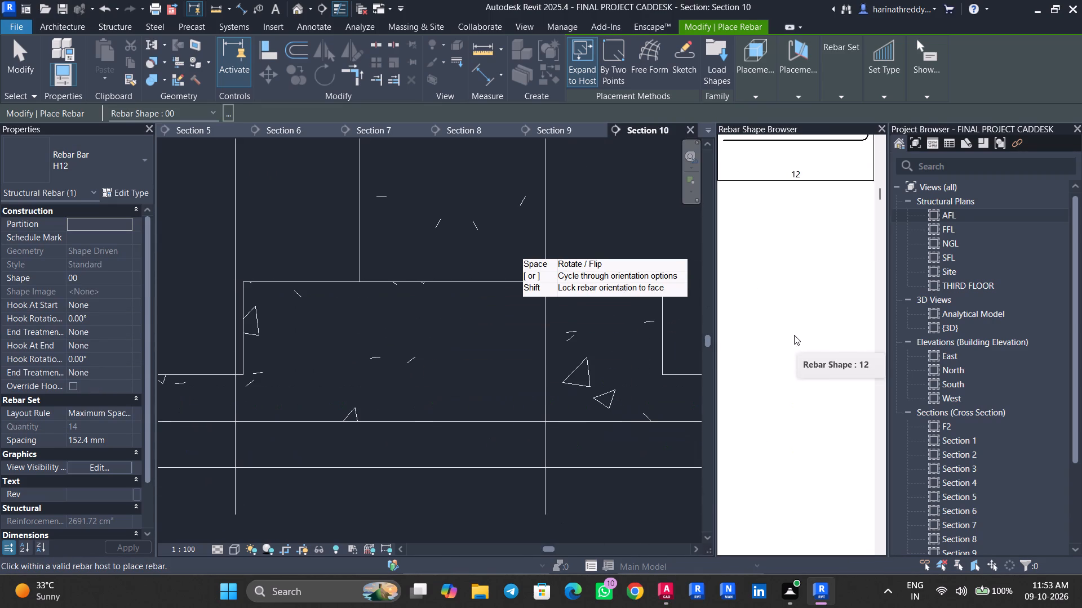
{"action": "scroll", "coordinate": [794, 335], "scroll_direction": "down", "scroll_amount": 7}
{"action": "left_click", "coordinate": [805, 229]}
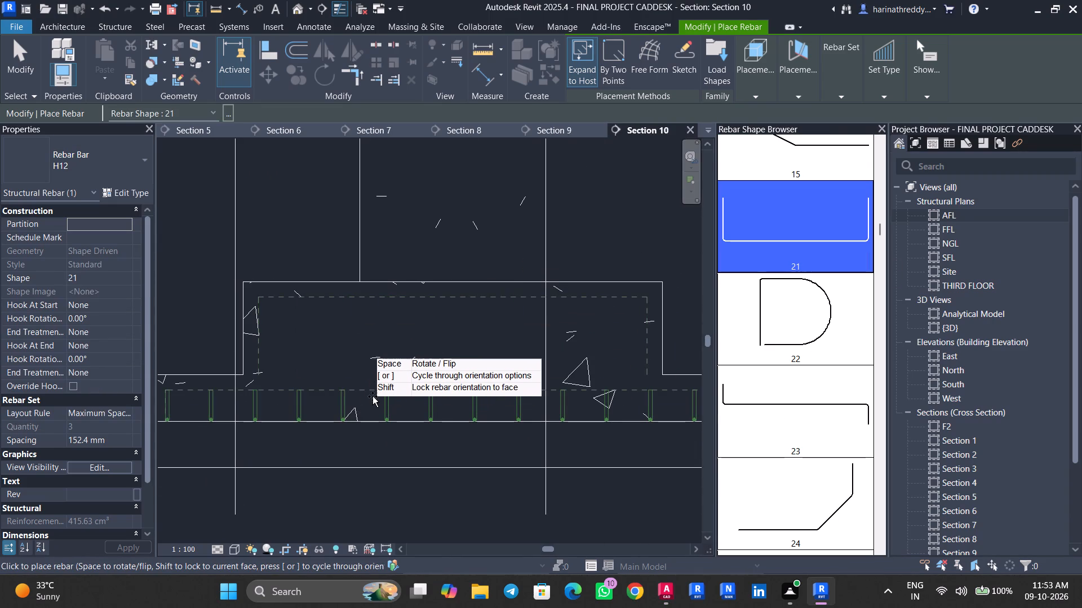
{"action": "scroll", "coordinate": [372, 394], "scroll_direction": "down", "scroll_amount": 9}
{"action": "scroll", "coordinate": [372, 394], "scroll_direction": "up", "scroll_amount": 1}
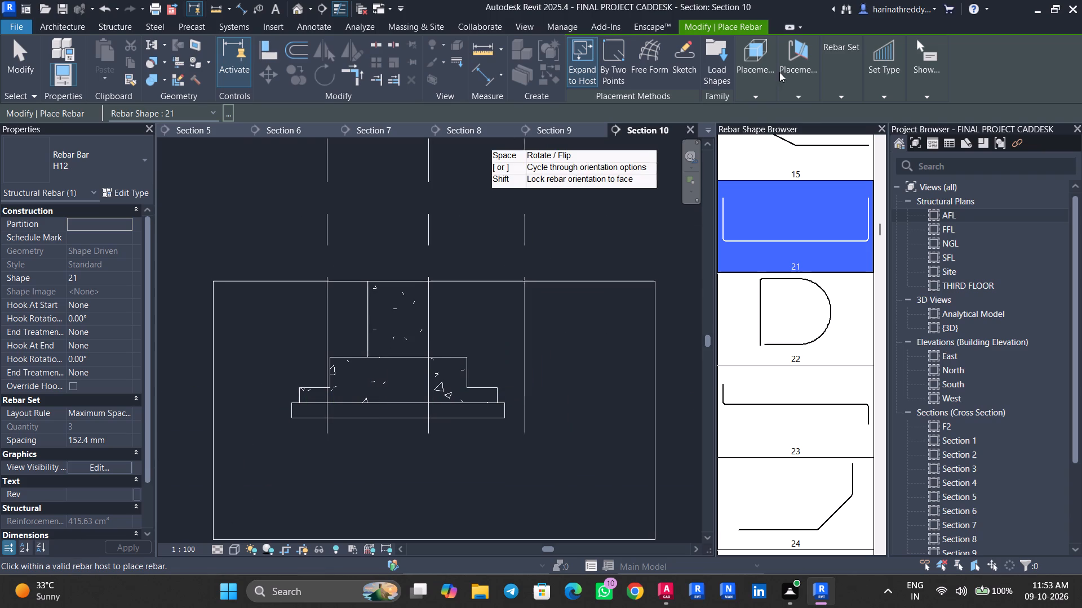
{"action": "left_click", "coordinate": [797, 79]}
{"action": "left_click", "coordinate": [806, 113]}
{"action": "scroll", "coordinate": [405, 396], "scroll_direction": "up", "scroll_amount": 2}
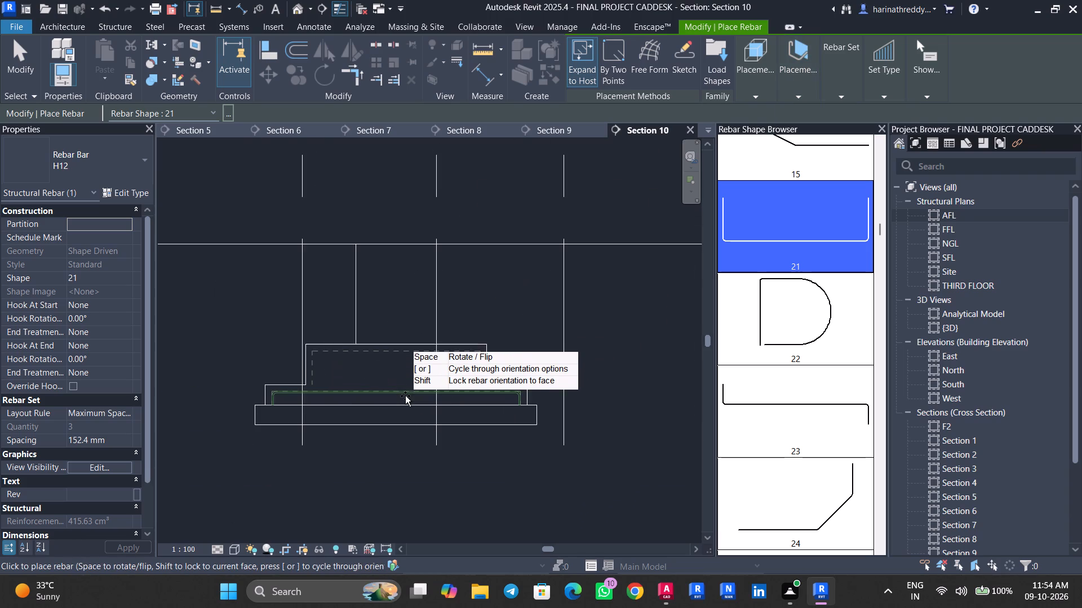
{"action": "scroll", "coordinate": [400, 390], "scroll_direction": "down", "scroll_amount": 1}
{"action": "scroll", "coordinate": [400, 390], "scroll_direction": "up", "scroll_amount": 7}
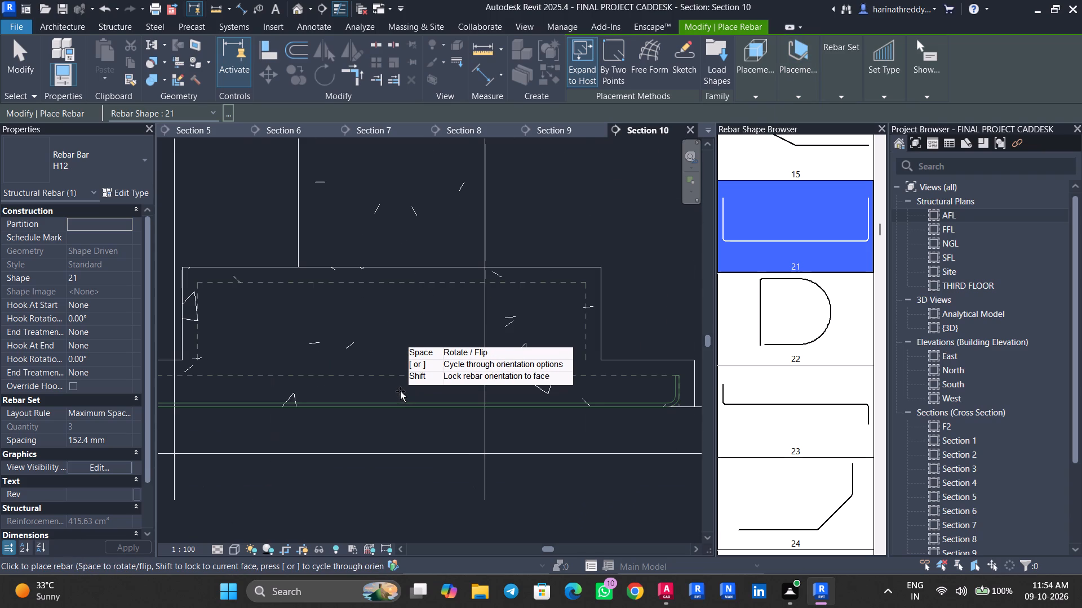
{"action": "left_click", "coordinate": [400, 391]}
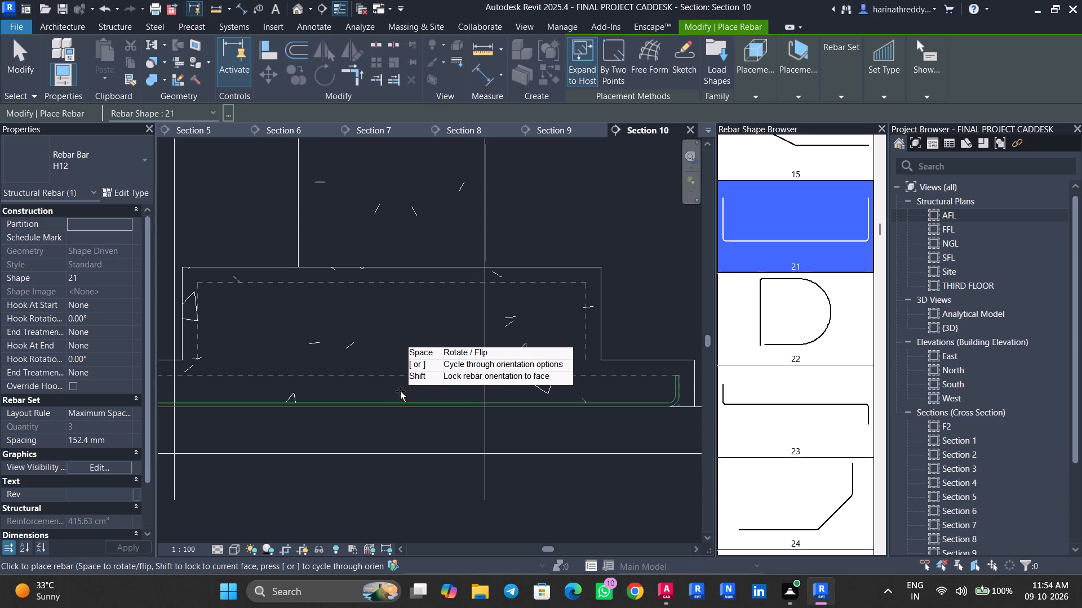
{"action": "key", "text": "Escape"}
{"action": "key", "text": "Escape"}
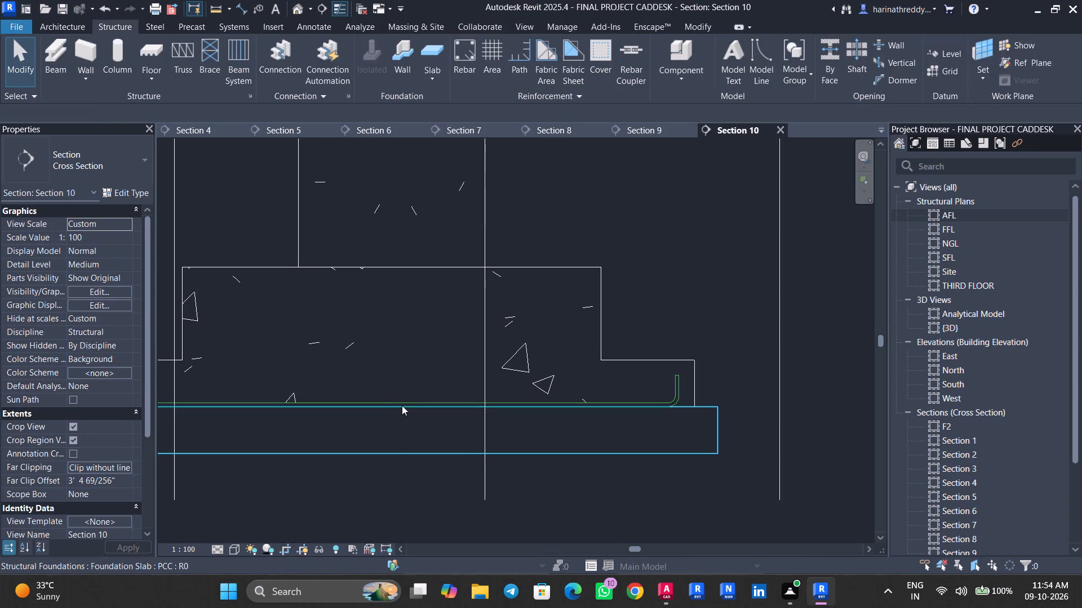
Set the maximum spacing of the lower tier's H12 rebar set to 6".
{"action": "left_click", "coordinate": [402, 405]}
{"action": "key", "text": "Escape"}
{"action": "left_click", "coordinate": [419, 401]}
{"action": "scroll", "coordinate": [426, 377], "scroll_direction": "down", "scroll_amount": 2}
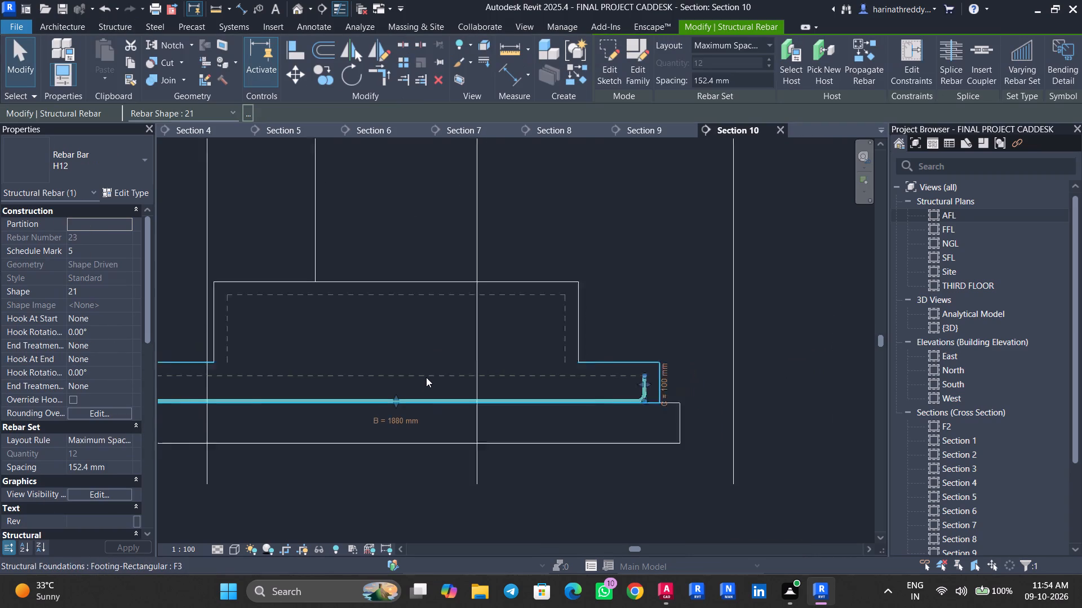
{"action": "scroll", "coordinate": [426, 377], "scroll_direction": "down", "scroll_amount": 2}
{"action": "middle_click_drag", "start_coordinate": [431, 376], "coordinate": [499, 359]}
{"action": "left_click", "coordinate": [752, 83]}
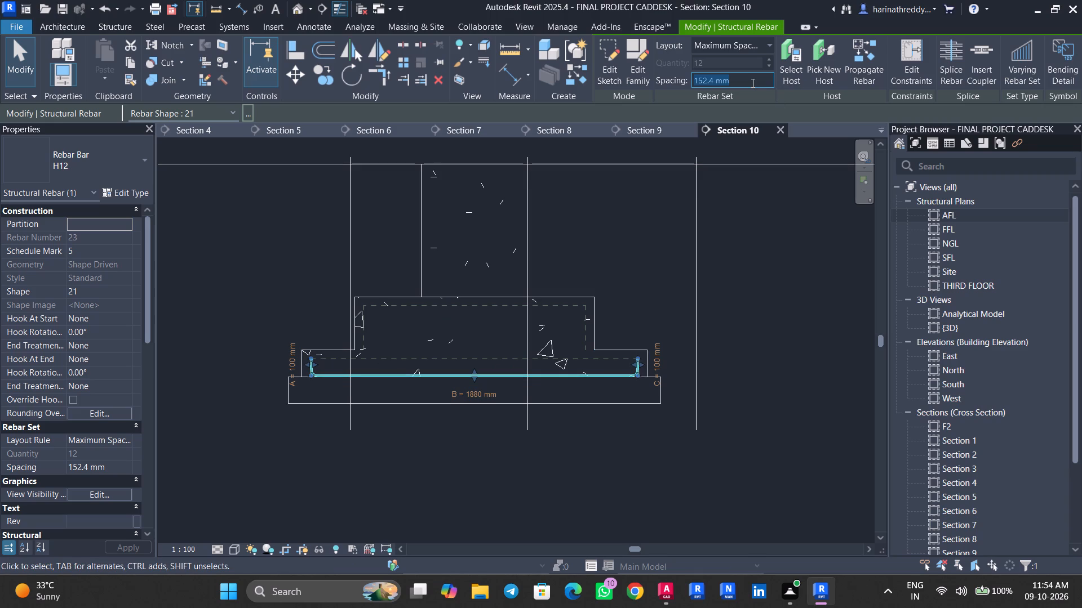
{"action": "type", "text": "6\""}
{"action": "key", "text": "Return"}
{"action": "key", "text": "Escape"}
Set both upturned end legs, A and C, of the lower tier's H12 bars to 85 mm.
{"action": "scroll", "coordinate": [397, 373], "scroll_direction": "up", "scroll_amount": 4}
{"action": "left_click", "coordinate": [398, 373]}
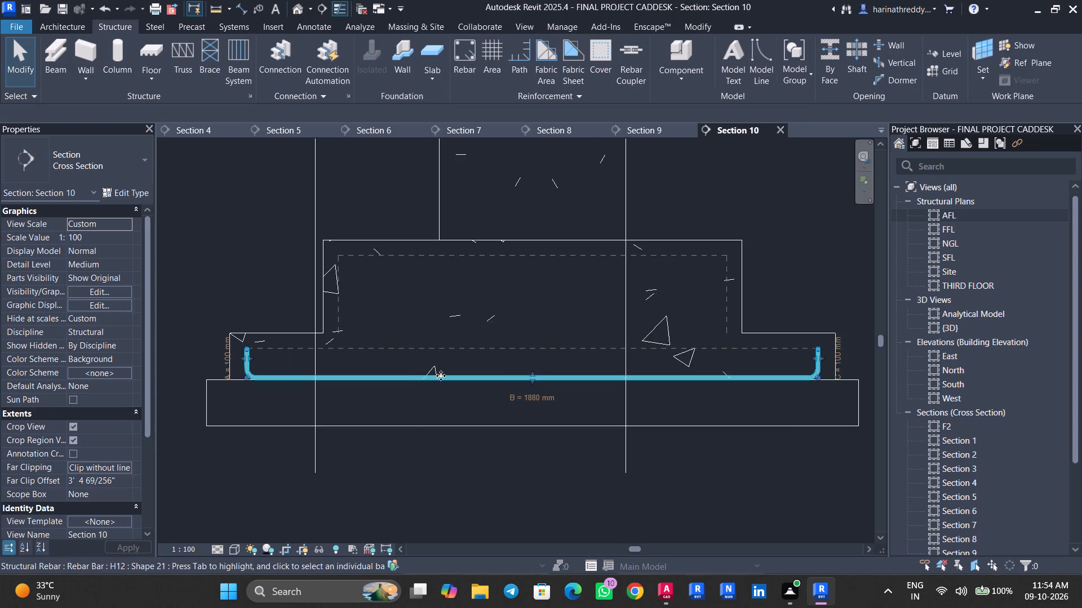
{"action": "scroll", "coordinate": [546, 365], "scroll_direction": "up", "scroll_amount": 9}
{"action": "scroll", "coordinate": [532, 380], "scroll_direction": "down", "scroll_amount": 1}
{"action": "scroll", "coordinate": [532, 380], "scroll_direction": "up", "scroll_amount": 1}
{"action": "left_click", "coordinate": [505, 394]}
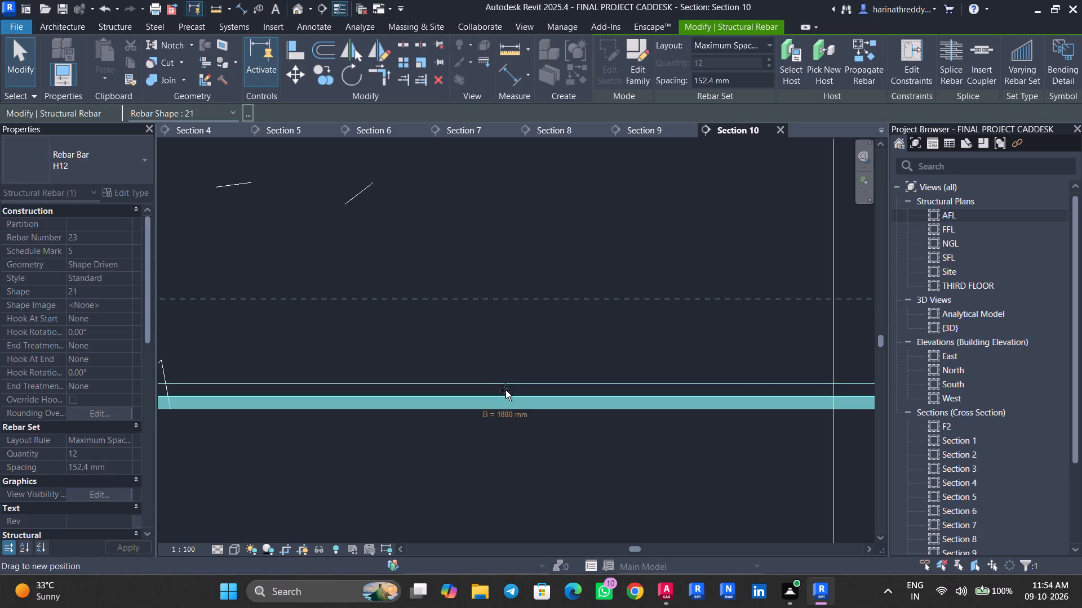
{"action": "key", "text": "Escape"}
{"action": "scroll", "coordinate": [507, 390], "scroll_direction": "down", "scroll_amount": 1}
{"action": "scroll", "coordinate": [507, 390], "scroll_direction": "up", "scroll_amount": 1}
{"action": "scroll", "coordinate": [507, 390], "scroll_direction": "down", "scroll_amount": 11}
{"action": "scroll", "coordinate": [707, 365], "scroll_direction": "up", "scroll_amount": 3}
{"action": "left_click", "coordinate": [730, 379]}
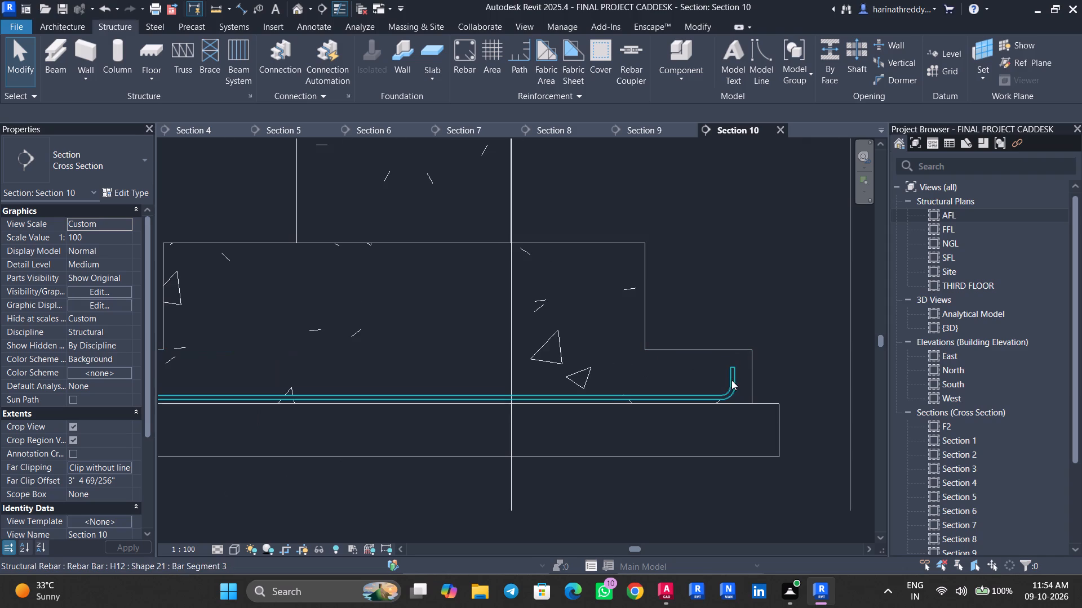
{"action": "scroll", "coordinate": [737, 381], "scroll_direction": "up", "scroll_amount": 3}
{"action": "left_click", "coordinate": [757, 373]}
{"action": "type", "text": "85"}
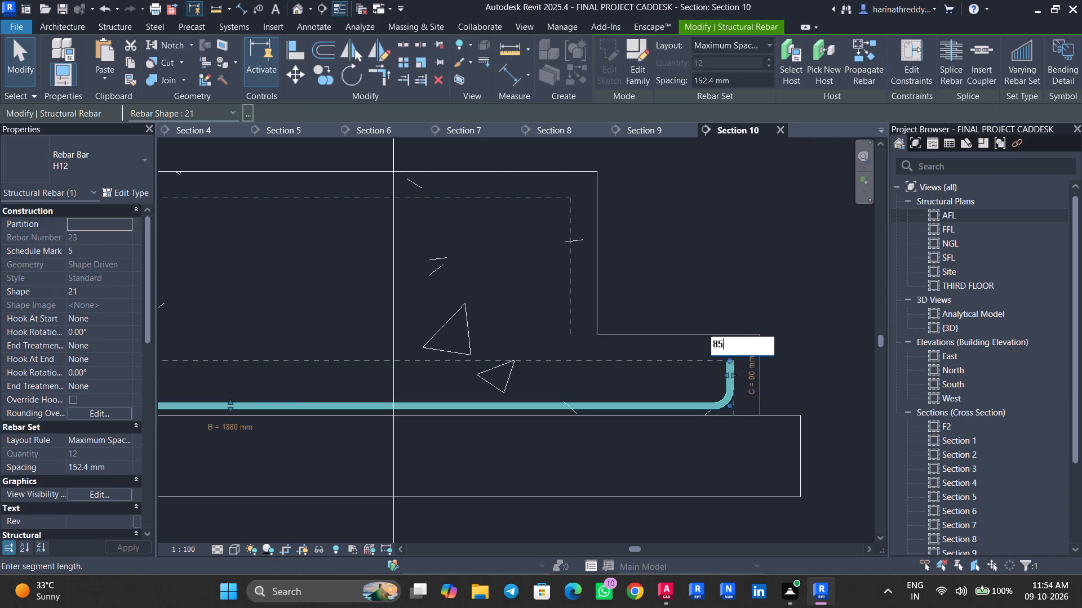
{"action": "key", "text": "Return"}
{"action": "scroll", "coordinate": [631, 347], "scroll_direction": "down", "scroll_amount": 9}
{"action": "middle_click_drag", "start_coordinate": [577, 364], "coordinate": [683, 370]}
{"action": "left_click", "coordinate": [457, 349]}
{"action": "type", "text": "85"}
{"action": "key", "text": "Return"}
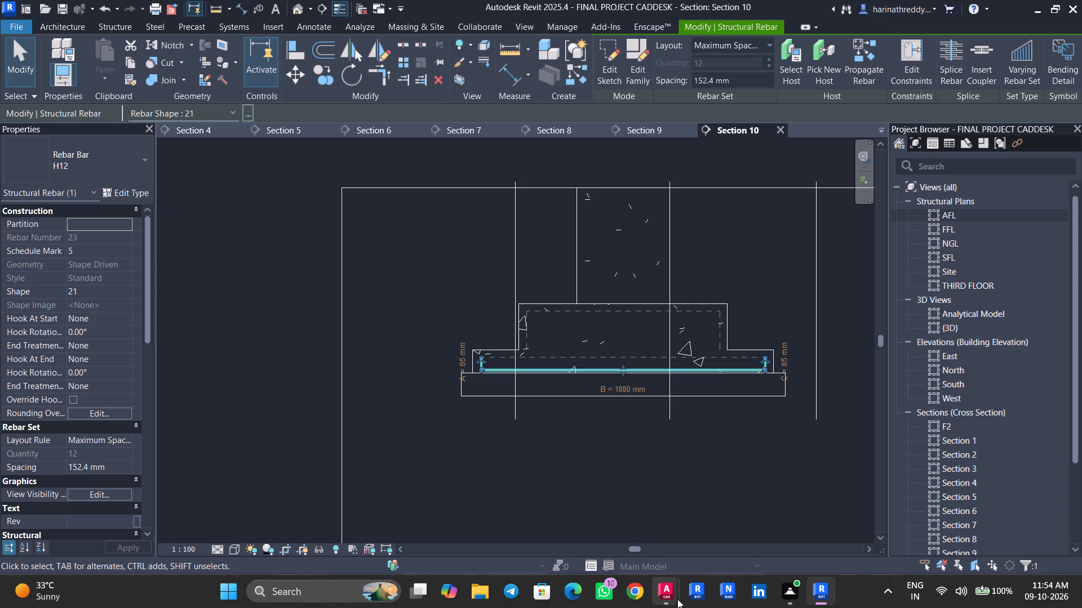
Switch to AutoCAD and examine the ST-03 footing schedule, Section-AA, Section-BB and footing plans for bar arrangement, then return to Revit.
{"action": "left_click", "coordinate": [804, 499]}
{"action": "scroll", "coordinate": [584, 417], "scroll_direction": "up", "scroll_amount": 2}
{"action": "scroll", "coordinate": [588, 408], "scroll_direction": "down", "scroll_amount": 1}
{"action": "scroll", "coordinate": [591, 403], "scroll_direction": "up", "scroll_amount": 3}
{"action": "scroll", "coordinate": [593, 390], "scroll_direction": "down", "scroll_amount": 8}
{"action": "scroll", "coordinate": [594, 397], "scroll_direction": "up", "scroll_amount": 1}
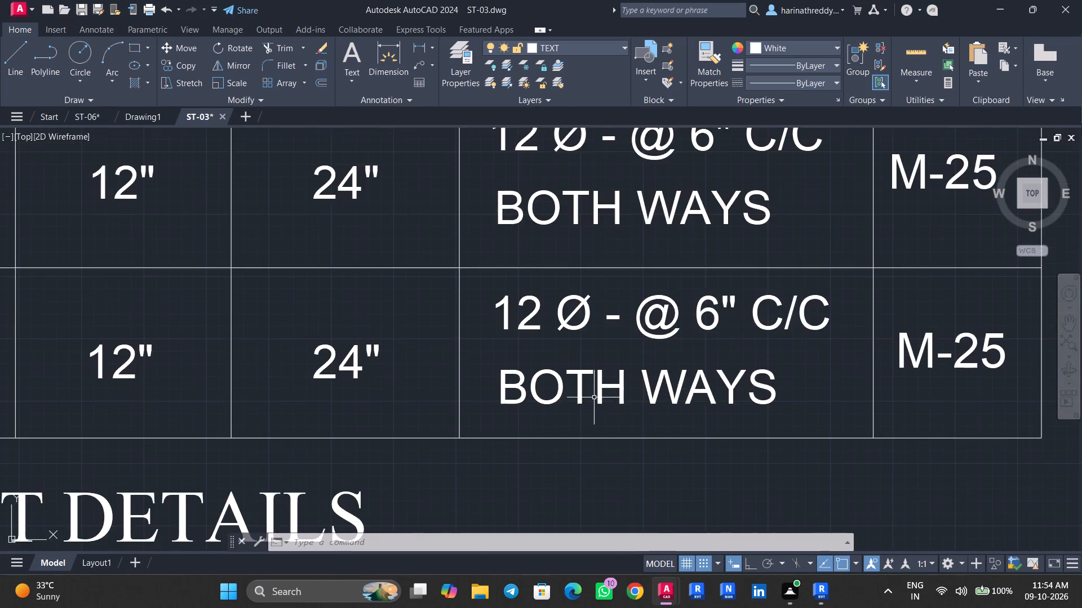
{"action": "scroll", "coordinate": [594, 397], "scroll_direction": "down", "scroll_amount": 6}
{"action": "middle_click_drag", "start_coordinate": [588, 432], "coordinate": [661, 260]}
{"action": "scroll", "coordinate": [536, 412], "scroll_direction": "up", "scroll_amount": 2}
{"action": "middle_click_drag", "start_coordinate": [615, 334], "coordinate": [683, 308]}
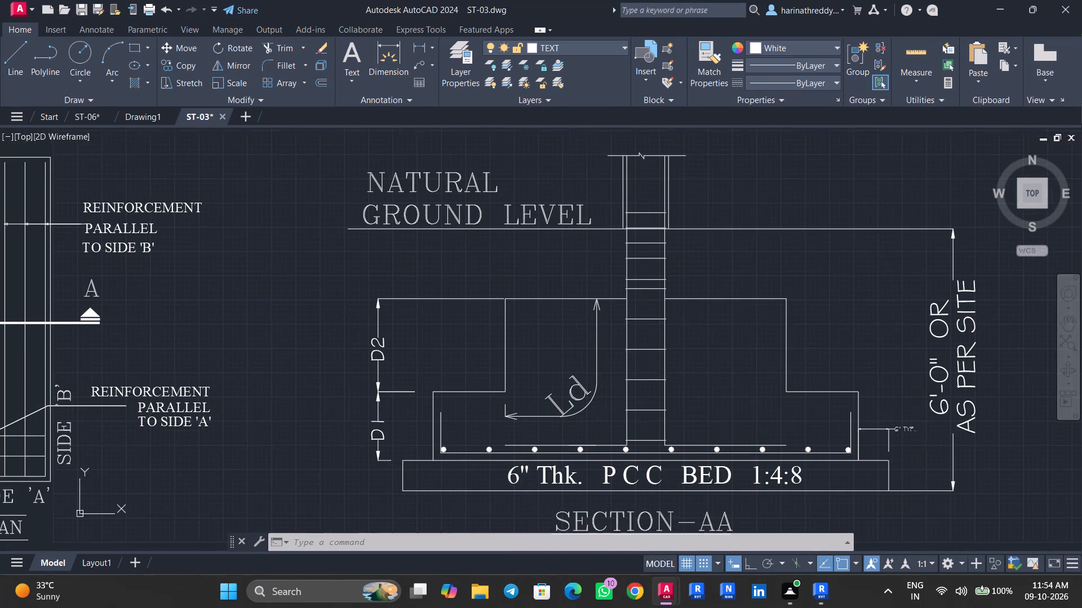
{"action": "scroll", "coordinate": [681, 309], "scroll_direction": "down", "scroll_amount": 1}
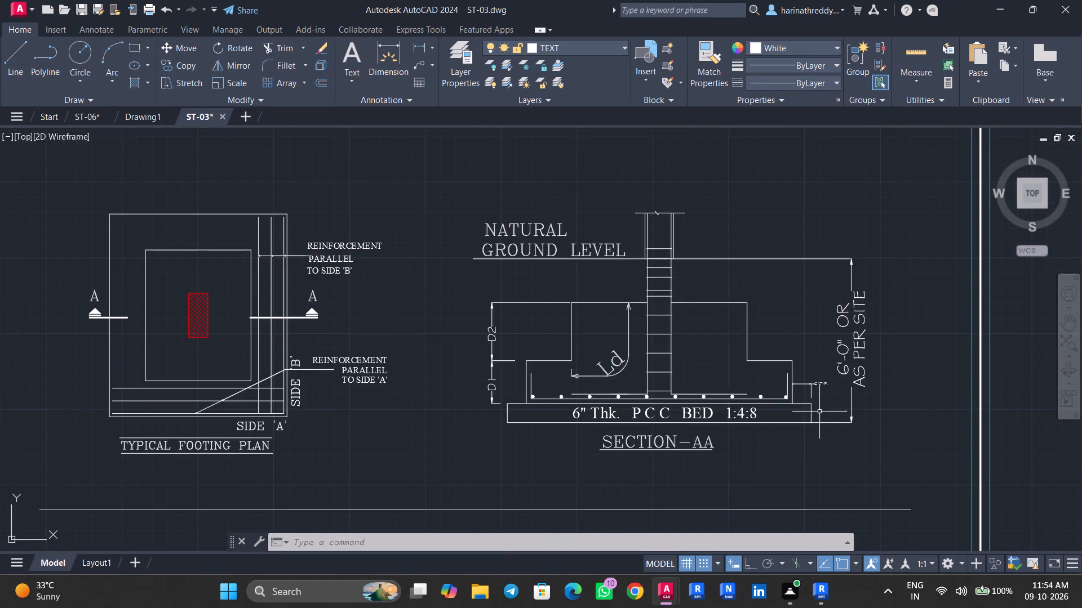
{"action": "scroll", "coordinate": [841, 412], "scroll_direction": "up", "scroll_amount": 4}
{"action": "scroll", "coordinate": [822, 392], "scroll_direction": "down", "scroll_amount": 5}
{"action": "middle_click_drag", "start_coordinate": [821, 375], "coordinate": [833, 292]}
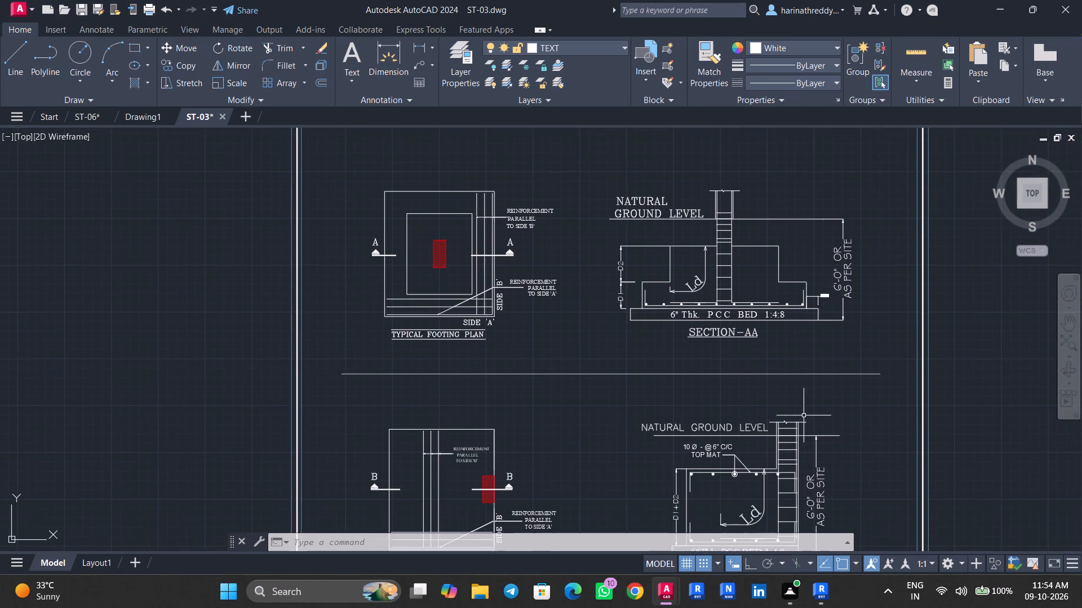
{"action": "middle_click_drag", "start_coordinate": [810, 405], "coordinate": [832, 327]}
{"action": "scroll", "coordinate": [765, 409], "scroll_direction": "up", "scroll_amount": 2}
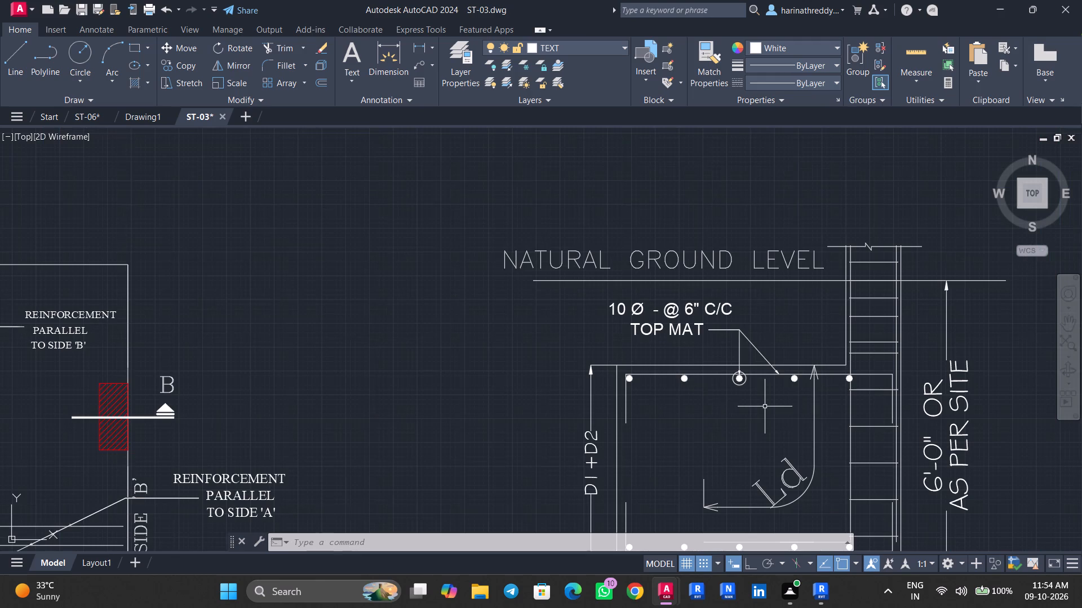
{"action": "scroll", "coordinate": [765, 405], "scroll_direction": "down", "scroll_amount": 1}
{"action": "middle_click_drag", "start_coordinate": [760, 382], "coordinate": [765, 364]}
{"action": "middle_click_drag", "start_coordinate": [761, 443], "coordinate": [768, 419]}
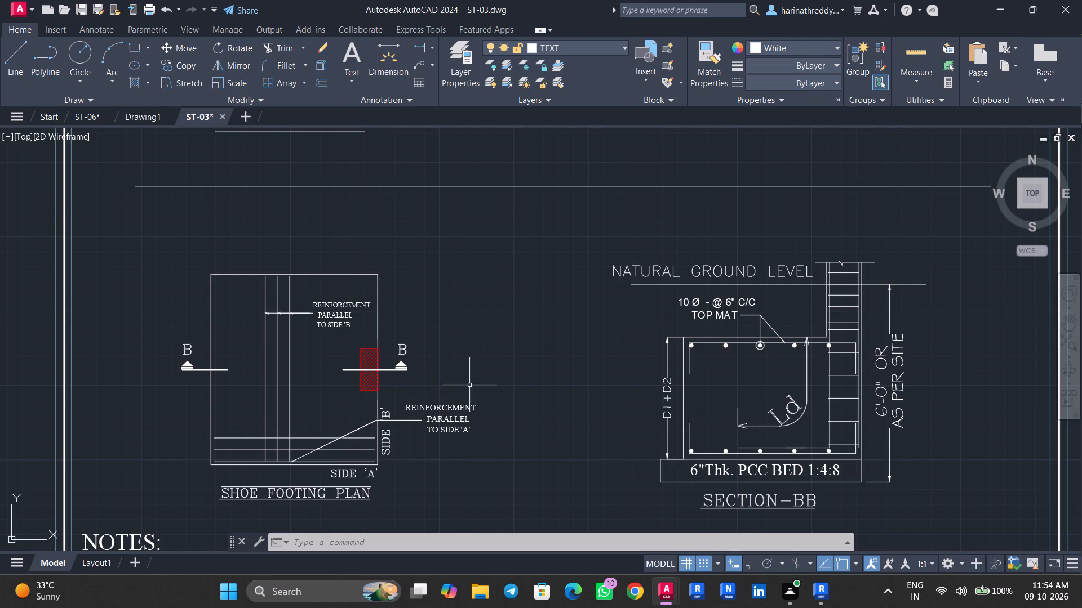
{"action": "middle_click_drag", "start_coordinate": [470, 385], "coordinate": [491, 414]}
{"action": "middle_click_drag", "start_coordinate": [472, 378], "coordinate": [552, 525]}
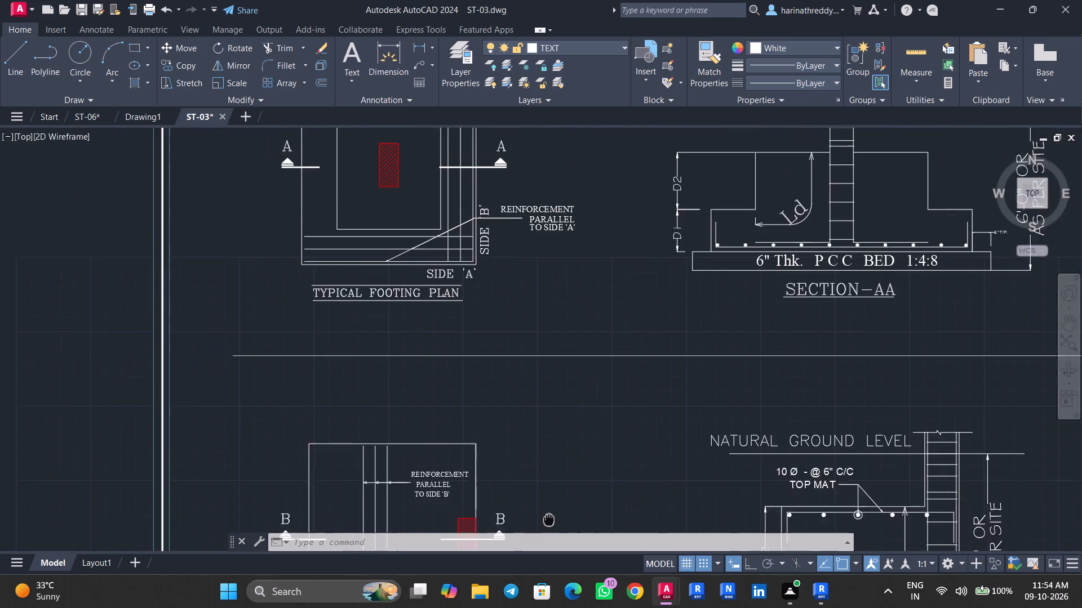
{"action": "middle_click_drag", "start_coordinate": [552, 525], "coordinate": [557, 531]}
{"action": "middle_click_drag", "start_coordinate": [546, 442], "coordinate": [573, 566]}
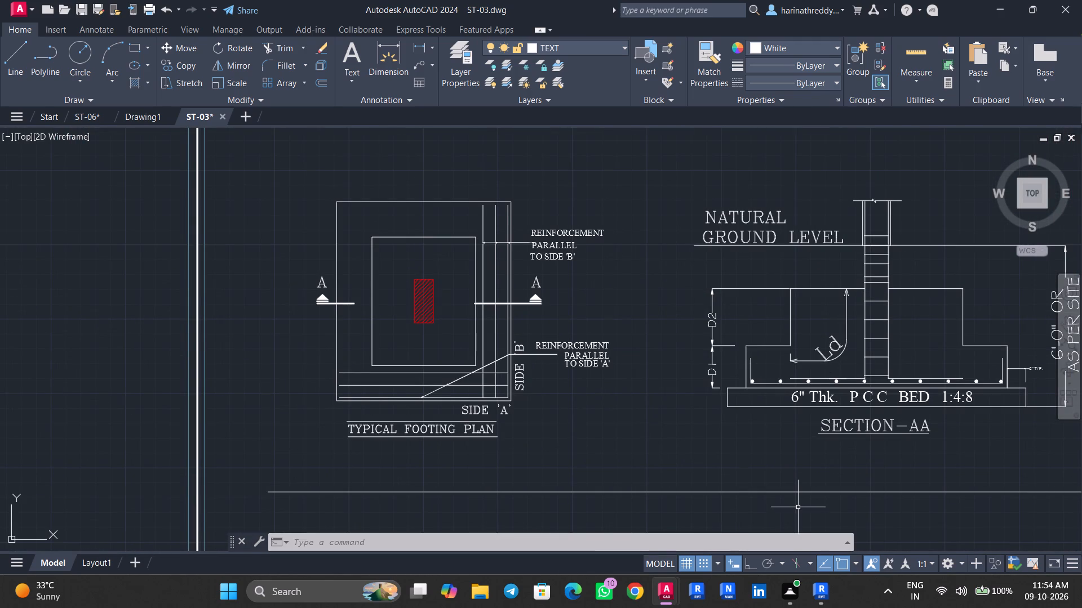
{"action": "left_click", "coordinate": [828, 596]}
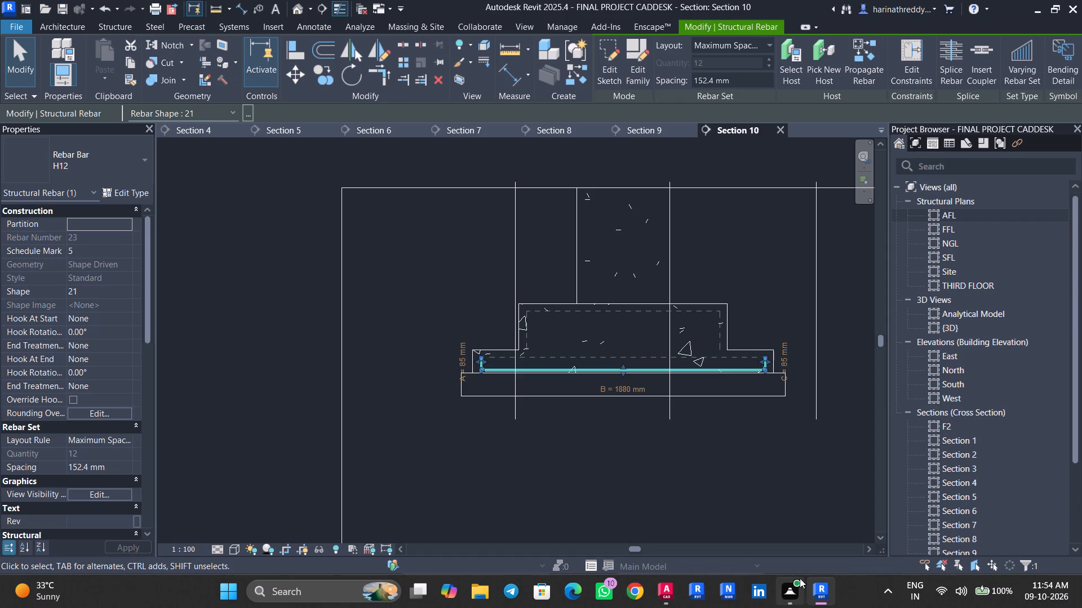
Create a similar H12 shape 21 rebar set from the lower tier's bars and place it in the F3 footing's upper tier.
{"action": "key", "text": "Escape"}
{"action": "key", "text": "Escape"}
{"action": "left_click", "coordinate": [585, 366]}
{"action": "scroll", "coordinate": [585, 368], "scroll_direction": "up", "scroll_amount": 3}
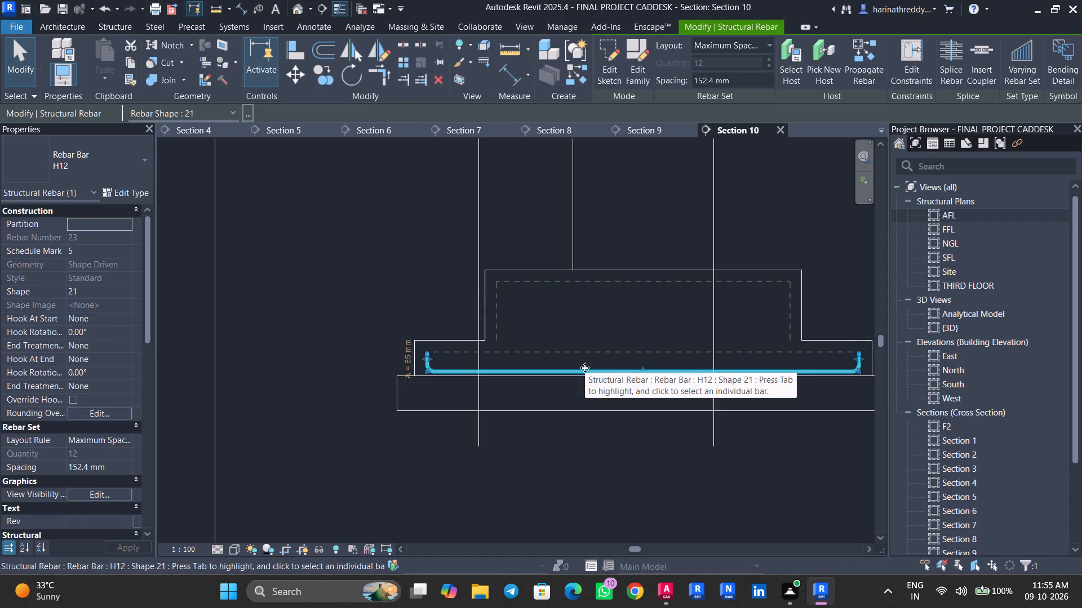
{"action": "type", "text": "CS"}
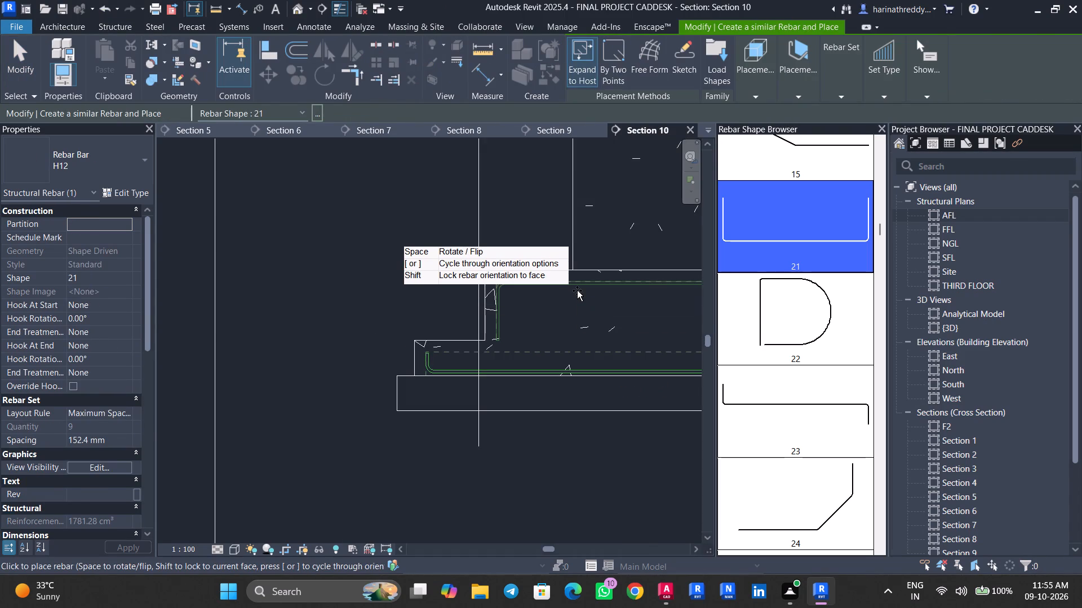
{"action": "left_click", "coordinate": [577, 290]}
{"action": "scroll", "coordinate": [577, 289], "scroll_direction": "up", "scroll_amount": 1}
{"action": "middle_click_drag", "start_coordinate": [577, 289], "coordinate": [425, 292]}
{"action": "key", "text": "Escape"}
{"action": "key", "text": "Escape"}
Set both end legs, A and C, of the upper tier's H12 shape 21 bars to 150 mm.
{"action": "left_click", "coordinate": [456, 280]}
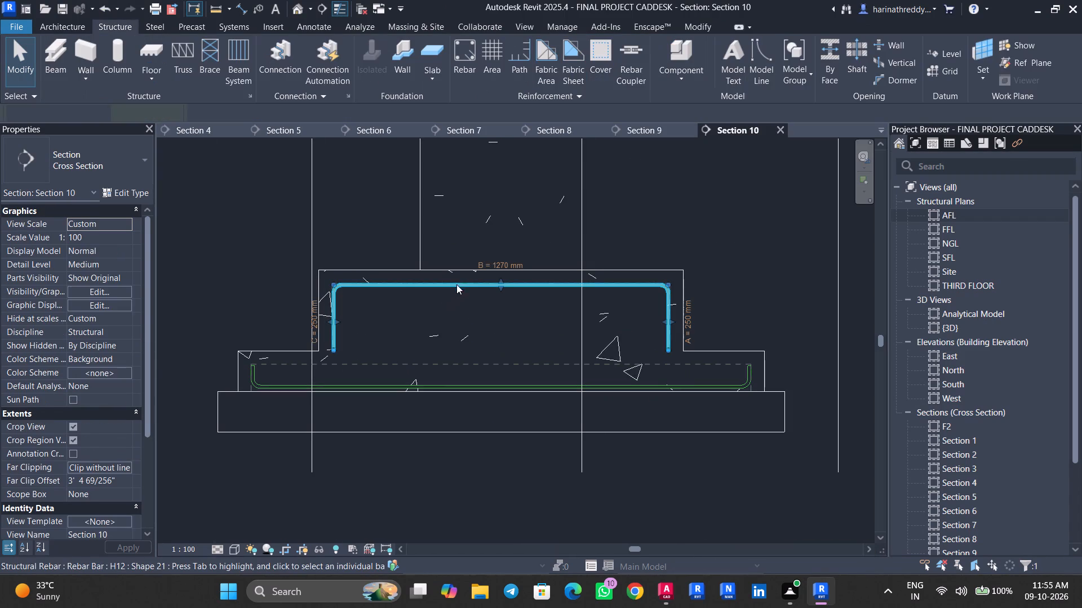
{"action": "left_click", "coordinate": [697, 323]}
{"action": "type", "text": "150"}
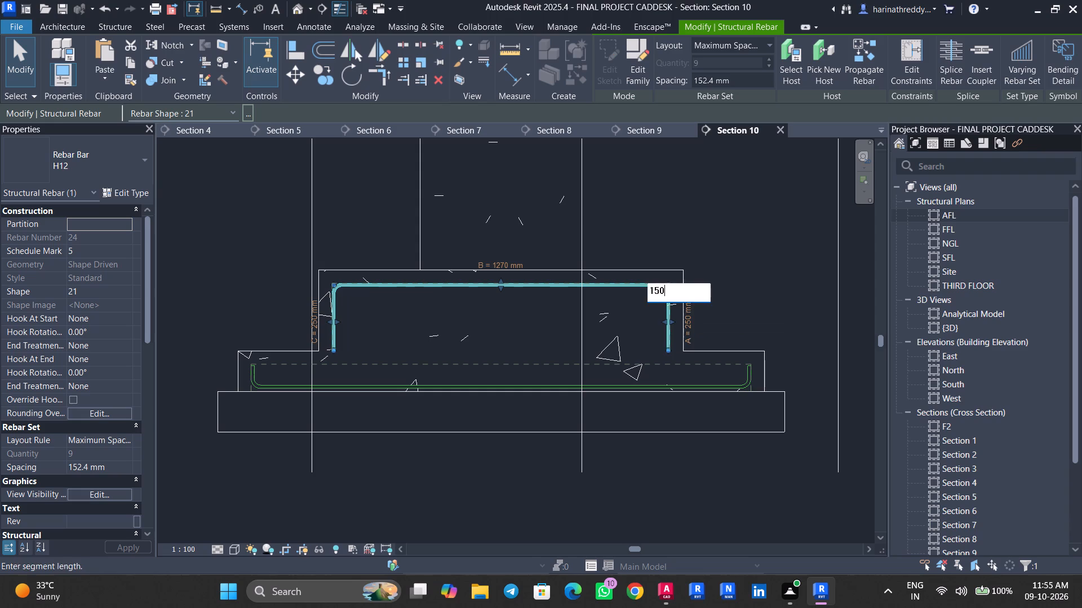
{"action": "key", "text": "Return"}
{"action": "left_click", "coordinate": [307, 322]}
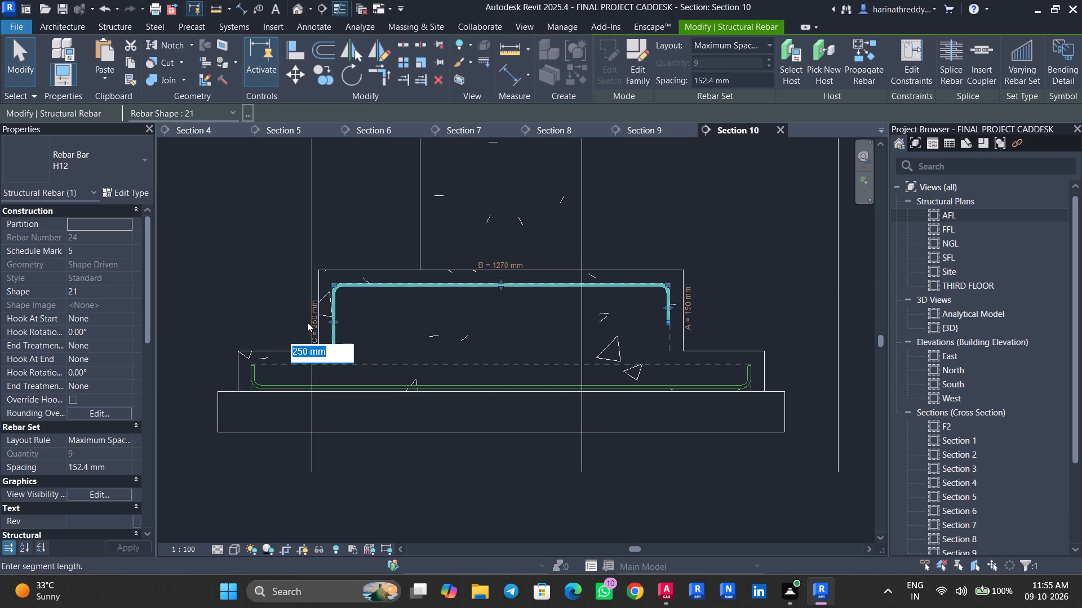
{"action": "type", "text": "150"}
{"action": "key", "text": "Return"}
{"action": "scroll", "coordinate": [502, 277], "scroll_direction": "up", "scroll_amount": 1}
{"action": "scroll", "coordinate": [502, 277], "scroll_direction": "down", "scroll_amount": 1}
{"action": "scroll", "coordinate": [502, 277], "scroll_direction": "up", "scroll_amount": 2}
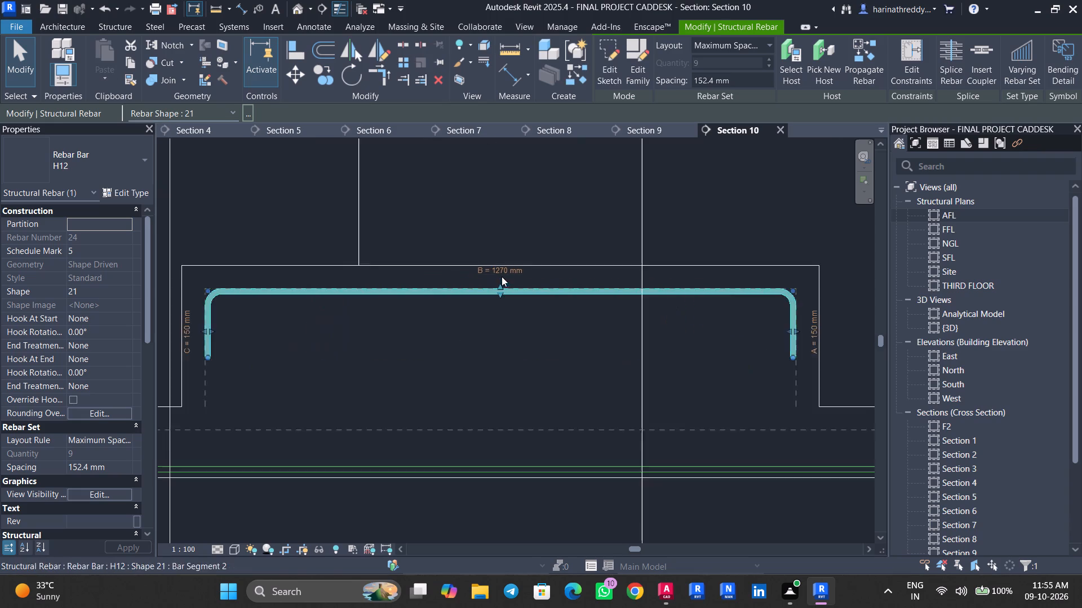
{"action": "scroll", "coordinate": [502, 276], "scroll_direction": "up", "scroll_amount": 4}
{"action": "left_click", "coordinate": [500, 296]}
{"action": "key", "text": "Escape"}
{"action": "key", "text": "Escape"}
{"action": "scroll", "coordinate": [501, 291], "scroll_direction": "up", "scroll_amount": 5}
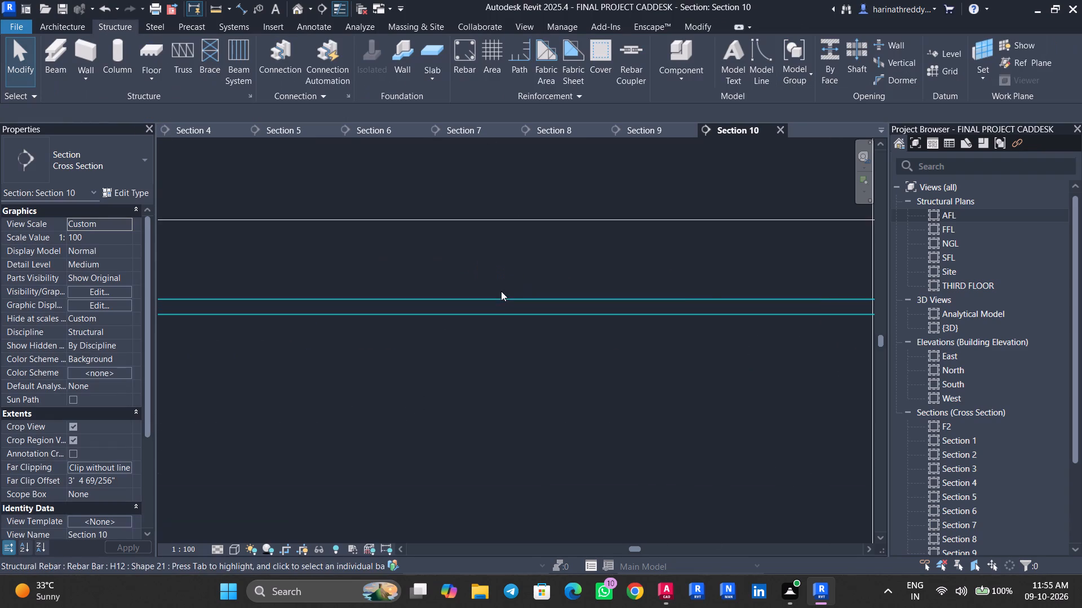
Place a straight H12 shape 00 rebar set in the F3 lower tier, perpendicular to the section plane, just above the shape 21 bars.
{"action": "scroll", "coordinate": [487, 331], "scroll_direction": "down", "scroll_amount": 11}
{"action": "scroll", "coordinate": [487, 331], "scroll_direction": "up", "scroll_amount": 1}
{"action": "middle_click_drag", "start_coordinate": [437, 368], "coordinate": [473, 323]}
{"action": "left_click", "coordinate": [300, 352]}
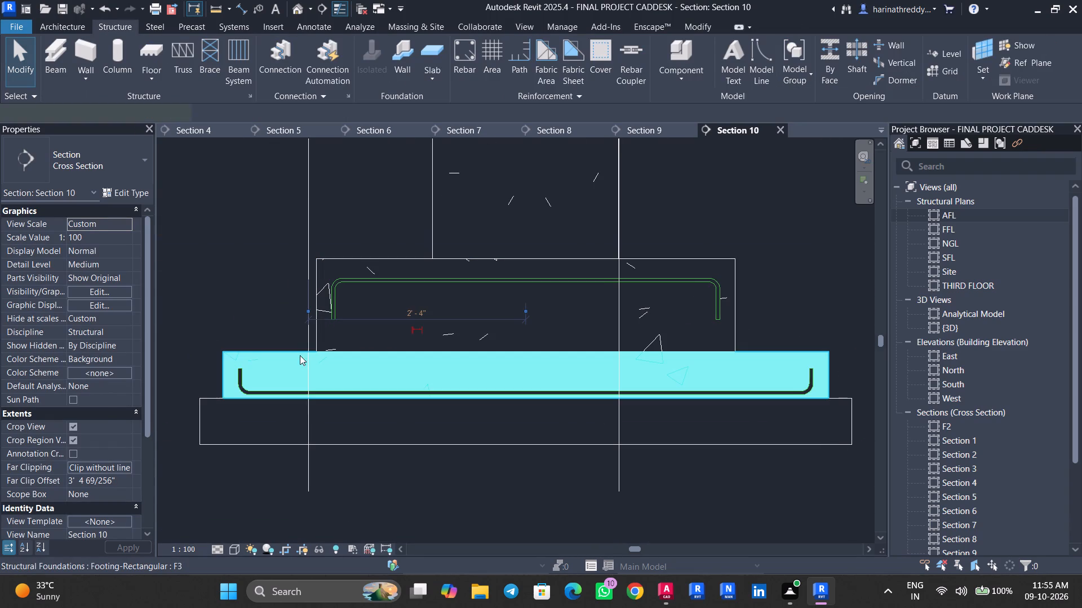
{"action": "left_click", "coordinate": [692, 78]}
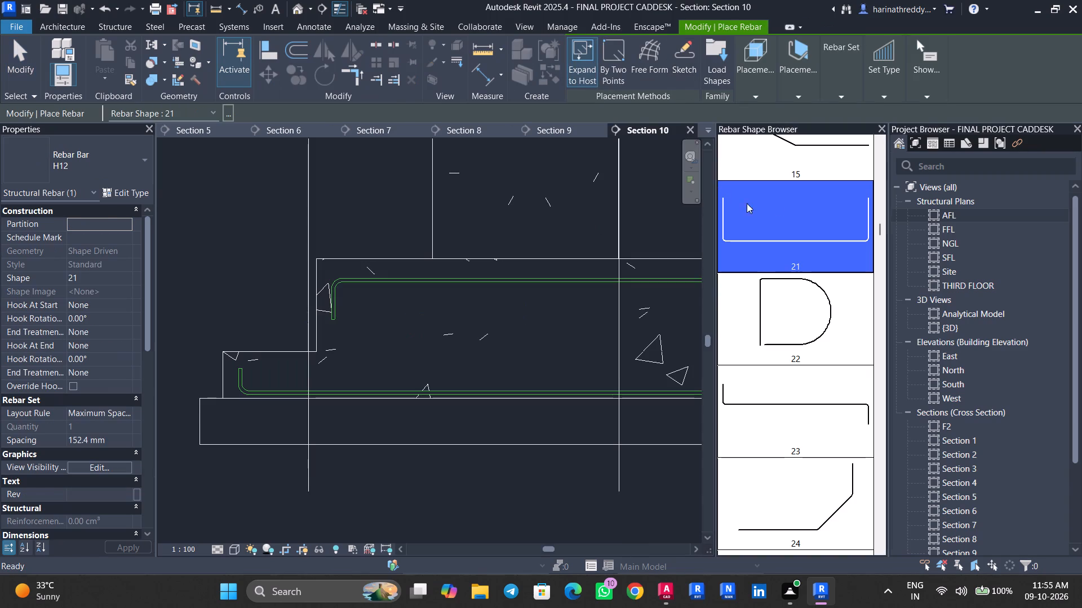
{"action": "scroll", "coordinate": [791, 199], "scroll_direction": "down", "scroll_amount": 1}
{"action": "scroll", "coordinate": [791, 199], "scroll_direction": "up", "scroll_amount": 2}
{"action": "scroll", "coordinate": [790, 196], "scroll_direction": "down", "scroll_amount": 1}
{"action": "scroll", "coordinate": [767, 191], "scroll_direction": "up", "scroll_amount": 15}
{"action": "left_click", "coordinate": [795, 168]}
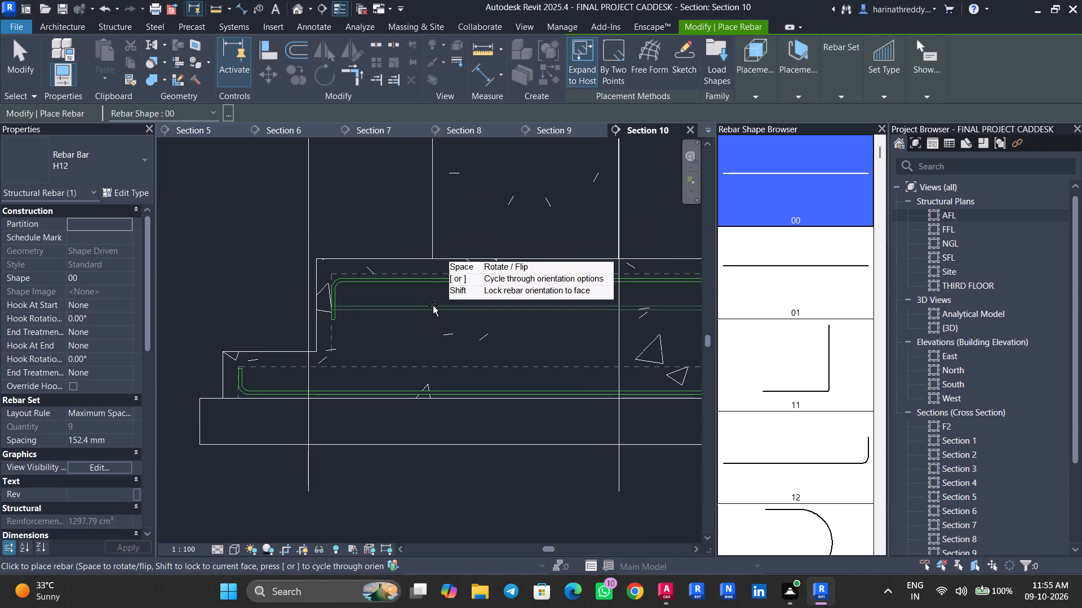
{"action": "left_click", "coordinate": [754, 91]}
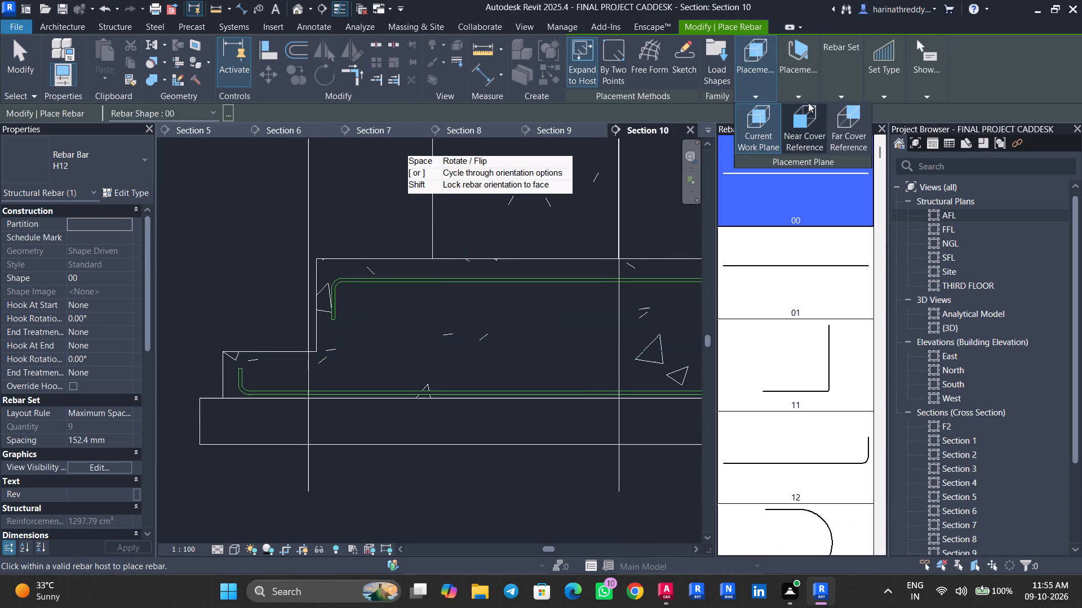
{"action": "left_click", "coordinate": [787, 79]}
{"action": "left_click", "coordinate": [808, 120]}
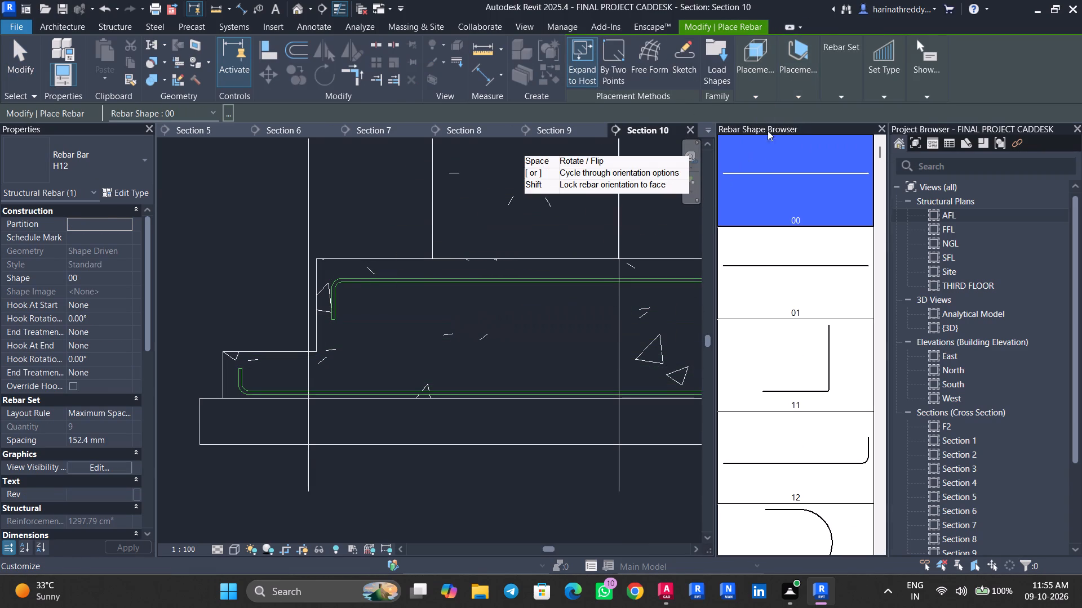
{"action": "left_click", "coordinate": [800, 83]}
{"action": "left_click", "coordinate": [897, 128]}
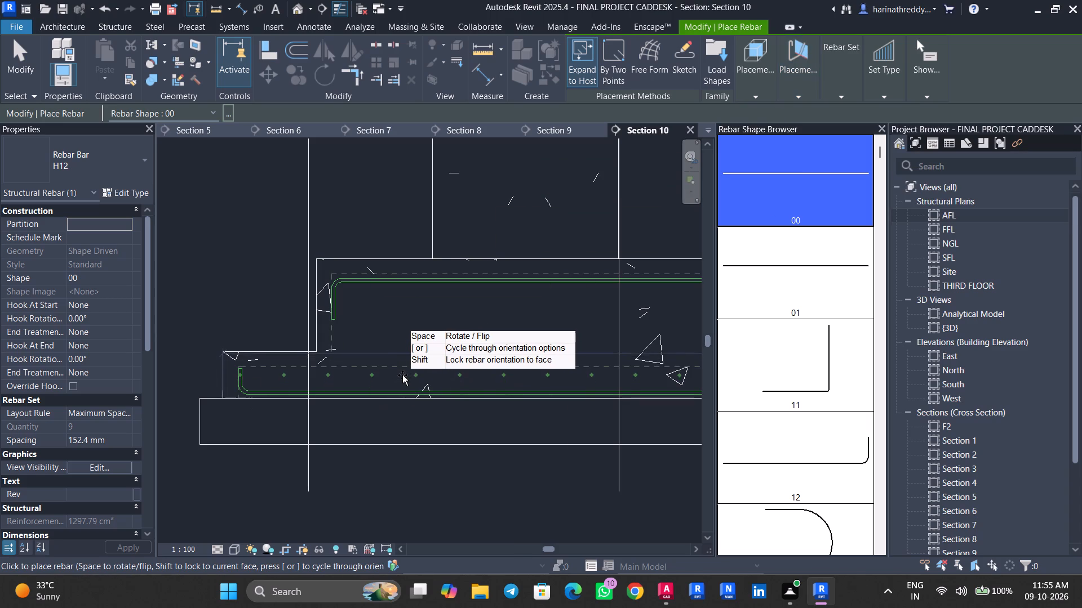
{"action": "scroll", "coordinate": [407, 375], "scroll_direction": "up", "scroll_amount": 2}
{"action": "scroll", "coordinate": [407, 375], "scroll_direction": "down", "scroll_amount": 1}
{"action": "scroll", "coordinate": [398, 378], "scroll_direction": "up", "scroll_amount": 1}
{"action": "middle_click_drag", "start_coordinate": [398, 378], "coordinate": [336, 336]}
{"action": "scroll", "coordinate": [338, 339], "scroll_direction": "down", "scroll_amount": 1}
{"action": "scroll", "coordinate": [338, 339], "scroll_direction": "up", "scroll_amount": 1}
{"action": "scroll", "coordinate": [338, 339], "scroll_direction": "down", "scroll_amount": 5}
{"action": "middle_click_drag", "start_coordinate": [338, 339], "coordinate": [354, 354]}
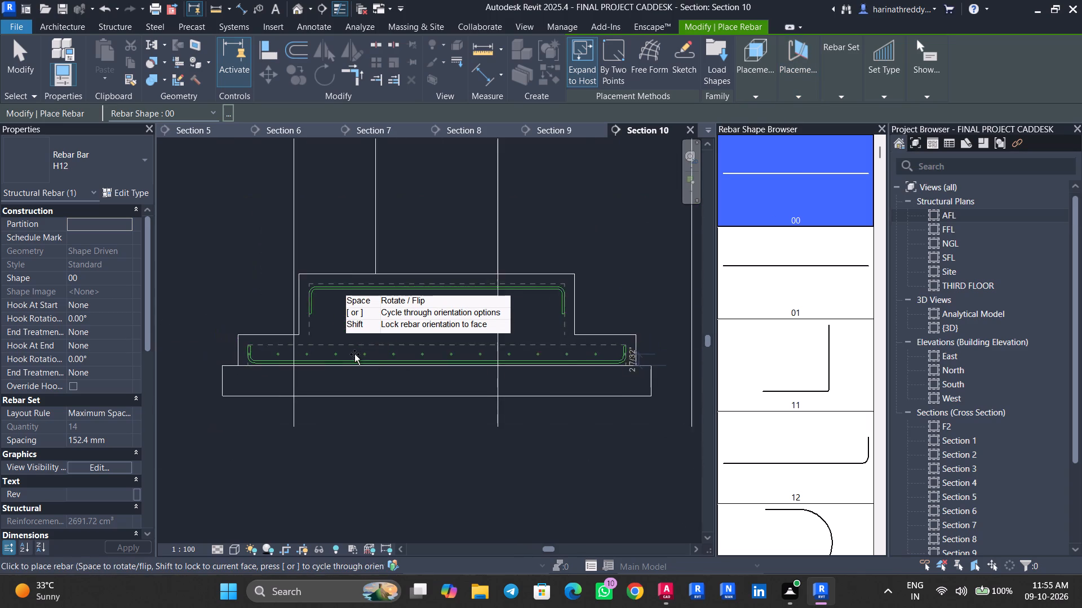
{"action": "scroll", "coordinate": [354, 354], "scroll_direction": "up", "scroll_amount": 2}
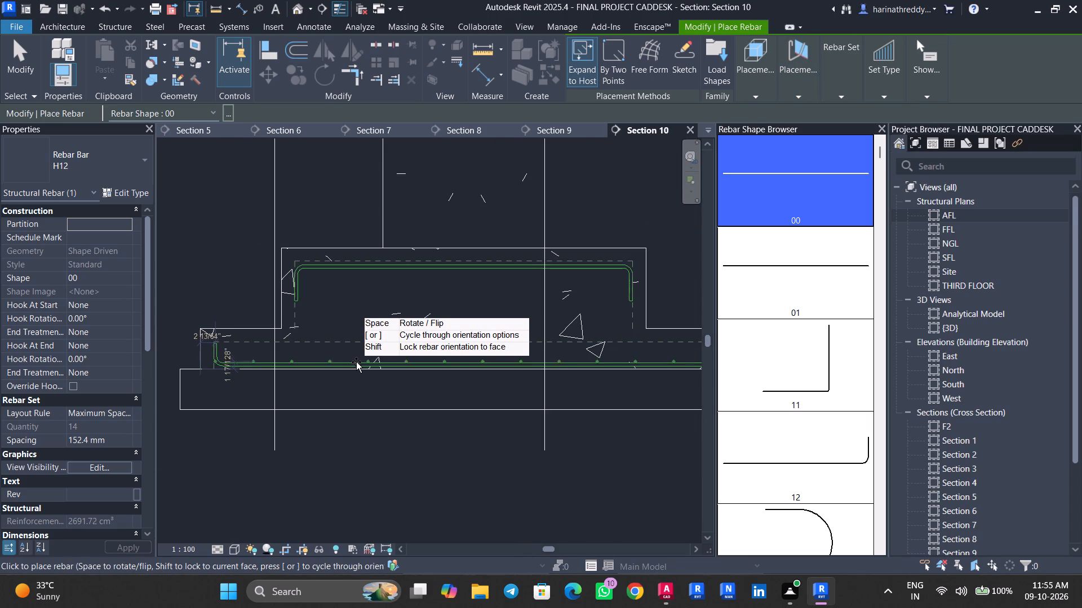
{"action": "left_click", "coordinate": [357, 359]}
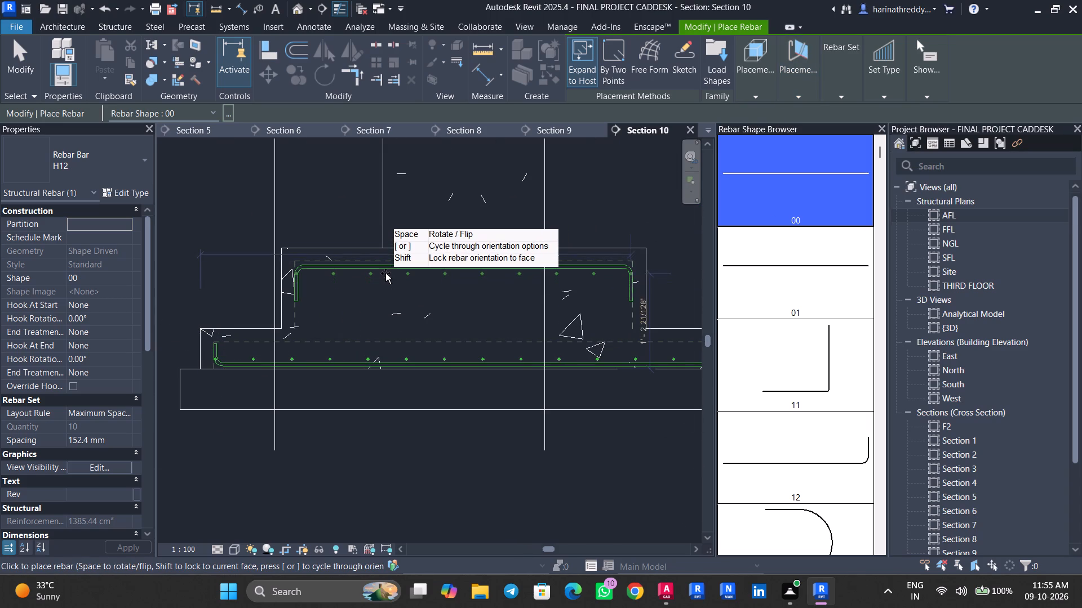
Place a matching straight H12 shape 00 rebar set in the F3 upper tier, just below its shape 21 bars.
{"action": "left_click", "coordinate": [385, 273]}
{"action": "key", "text": "Escape"}
{"action": "key", "text": "Escape"}
{"action": "key", "text": "Escape"}
{"action": "key", "text": "Escape"}
Nudge the lower tier's straight H12 bars down until they rest on the shape 21 bars.
{"action": "middle_click_drag", "start_coordinate": [353, 350], "coordinate": [495, 312]}
{"action": "scroll", "coordinate": [344, 312], "scroll_direction": "up", "scroll_amount": 2}
{"action": "scroll", "coordinate": [347, 310], "scroll_direction": "down", "scroll_amount": 1}
{"action": "scroll", "coordinate": [352, 307], "scroll_direction": "up", "scroll_amount": 7}
{"action": "scroll", "coordinate": [387, 326], "scroll_direction": "down", "scroll_amount": 1}
{"action": "scroll", "coordinate": [387, 326], "scroll_direction": "up", "scroll_amount": 6}
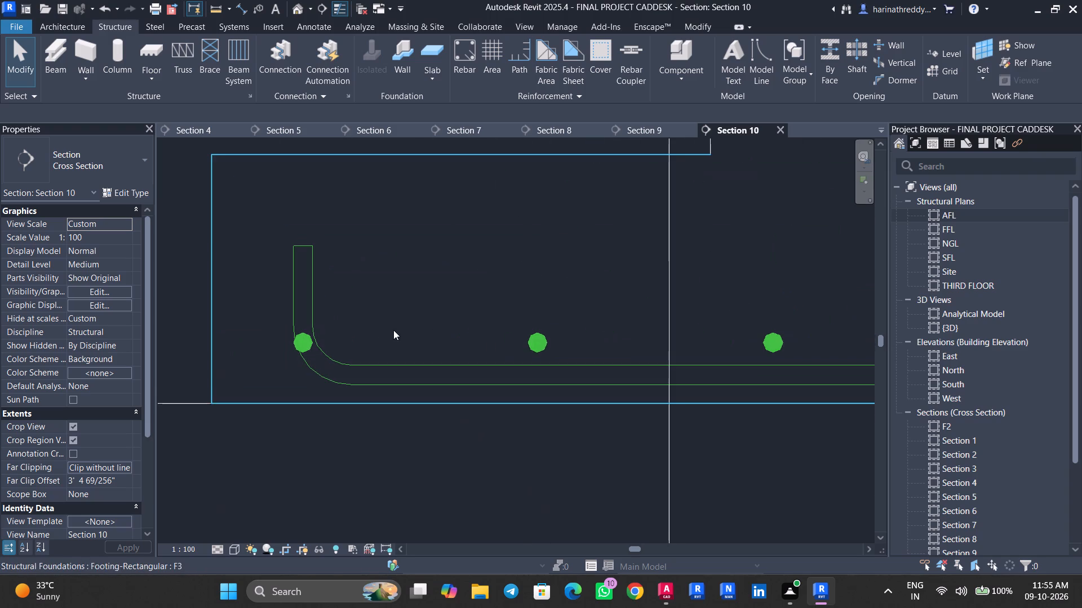
{"action": "left_click", "coordinate": [539, 347]}
{"action": "key", "text": "Down"}
{"action": "key", "text": "Down"}
{"action": "key", "text": "Down"}
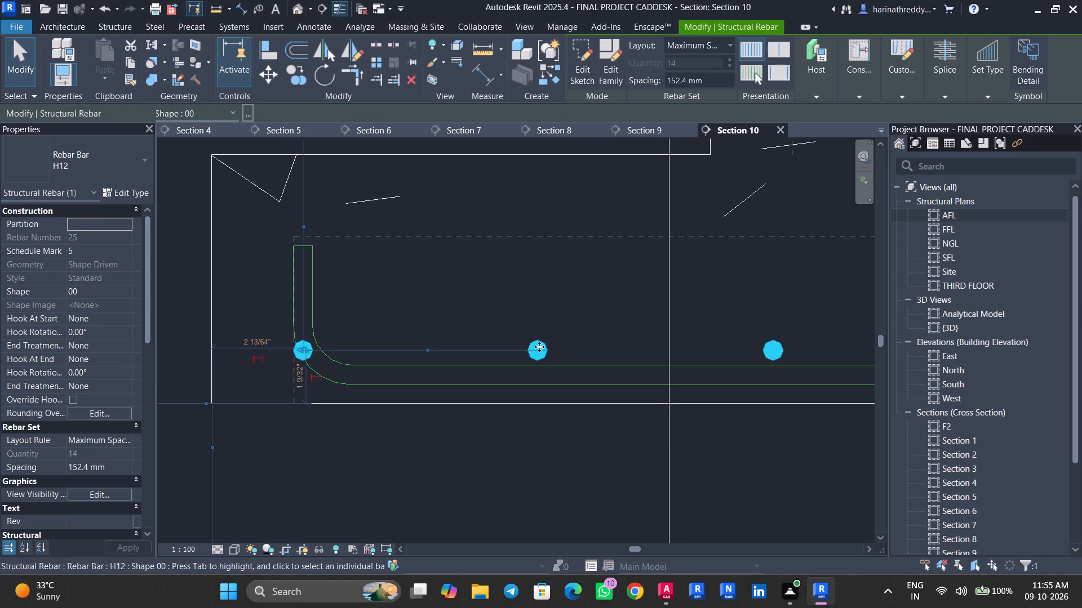
{"action": "key", "text": "Down"}
Pull both end bars of the lower tier's straight H12 set inward, clear of the shape 21 bends.
{"action": "left_click_drag", "start_coordinate": [307, 348], "coordinate": [348, 348]}
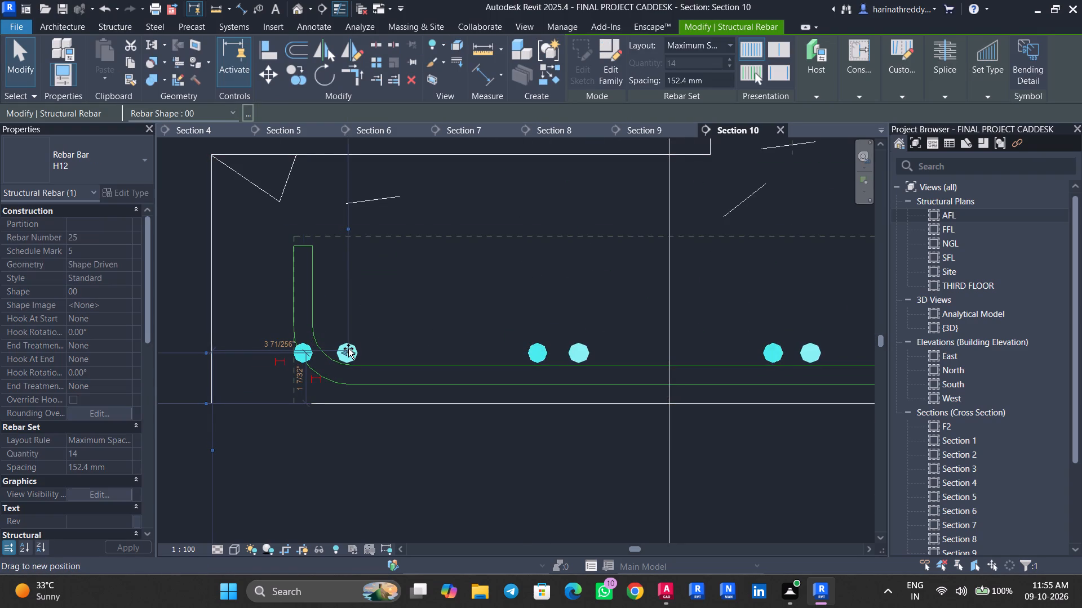
{"action": "left_click_drag", "start_coordinate": [348, 348], "coordinate": [345, 348]}
{"action": "key", "text": "Escape"}
{"action": "scroll", "coordinate": [419, 307], "scroll_direction": "down", "scroll_amount": 10}
{"action": "middle_click_drag", "start_coordinate": [682, 284], "coordinate": [409, 312]}
{"action": "middle_click_drag", "start_coordinate": [632, 315], "coordinate": [460, 330]}
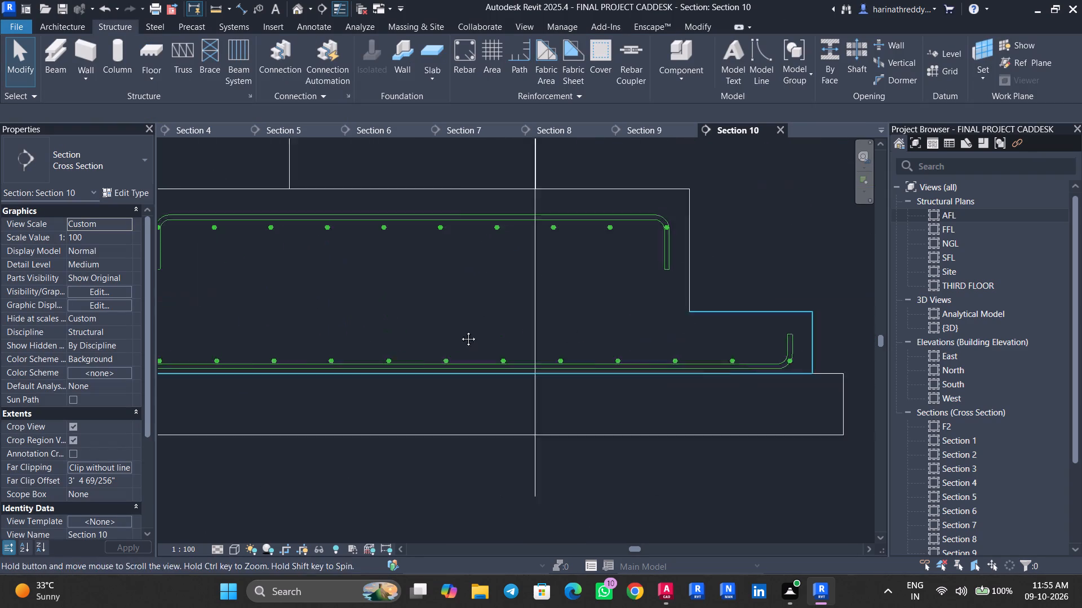
{"action": "middle_click_drag", "start_coordinate": [460, 330], "coordinate": [441, 334]}
{"action": "scroll", "coordinate": [441, 334], "scroll_direction": "down", "scroll_amount": 1}
{"action": "middle_click_drag", "start_coordinate": [562, 336], "coordinate": [478, 343]}
{"action": "scroll", "coordinate": [606, 377], "scroll_direction": "up", "scroll_amount": 14}
{"action": "left_click", "coordinate": [612, 370]}
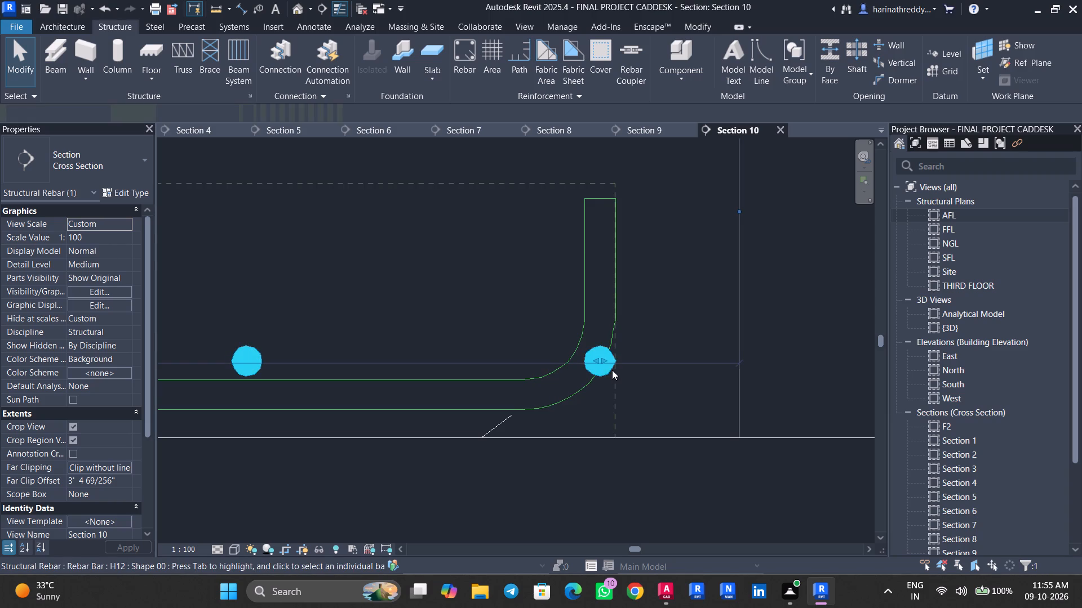
{"action": "left_click_drag", "start_coordinate": [601, 363], "coordinate": [531, 369]}
{"action": "key", "text": "Escape"}
Nudge the upper tier's straight H12 bars up until they touch the underside of the shape 21 bars.
{"action": "scroll", "coordinate": [512, 345], "scroll_direction": "down", "scroll_amount": 4}
{"action": "scroll", "coordinate": [507, 340], "scroll_direction": "up", "scroll_amount": 1}
{"action": "scroll", "coordinate": [507, 336], "scroll_direction": "down", "scroll_amount": 3}
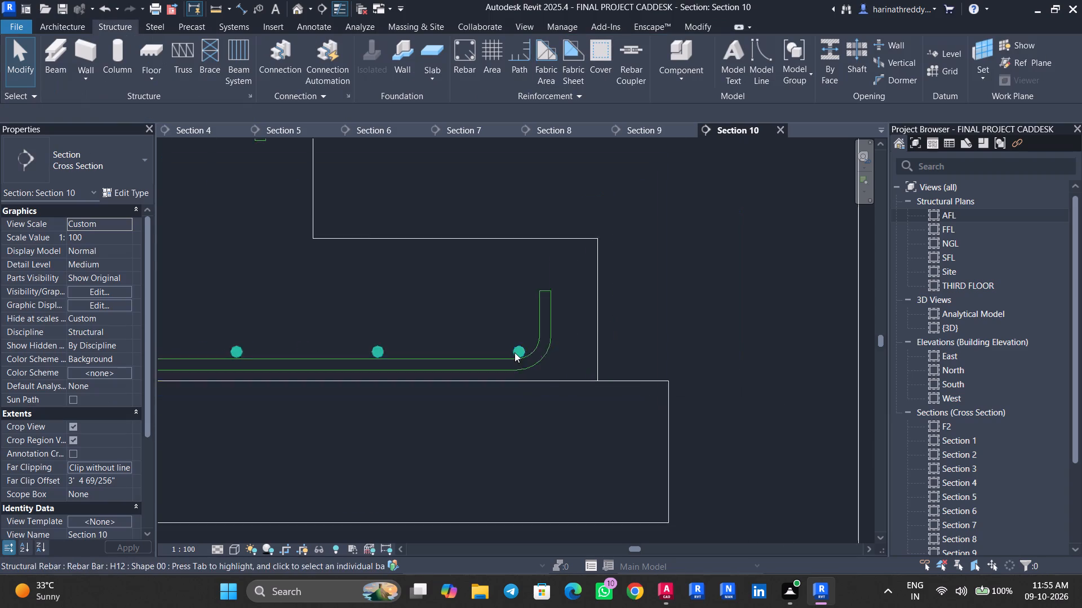
{"action": "scroll", "coordinate": [515, 352], "scroll_direction": "down", "scroll_amount": 7}
{"action": "middle_click_drag", "start_coordinate": [433, 292], "coordinate": [627, 378]}
{"action": "scroll", "coordinate": [481, 301], "scroll_direction": "up", "scroll_amount": 4}
{"action": "left_click", "coordinate": [563, 293]}
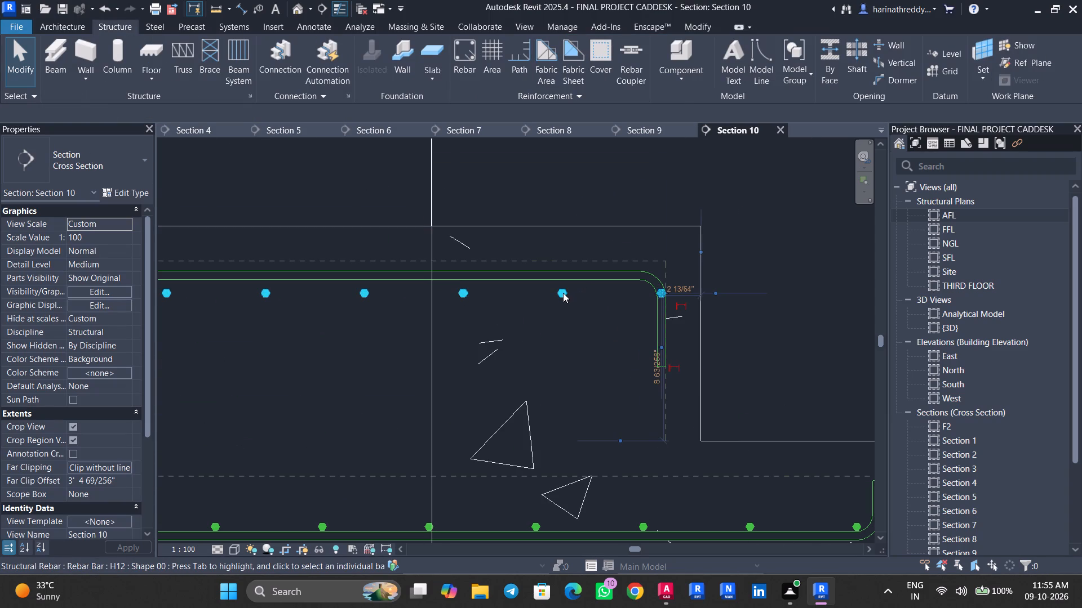
{"action": "scroll", "coordinate": [565, 306], "scroll_direction": "up", "scroll_amount": 9}
{"action": "scroll", "coordinate": [565, 306], "scroll_direction": "down", "scroll_amount": 1}
{"action": "scroll", "coordinate": [565, 306], "scroll_direction": "up", "scroll_amount": 1}
{"action": "middle_click_drag", "start_coordinate": [583, 346], "coordinate": [624, 426]}
{"action": "key", "text": "Up"}
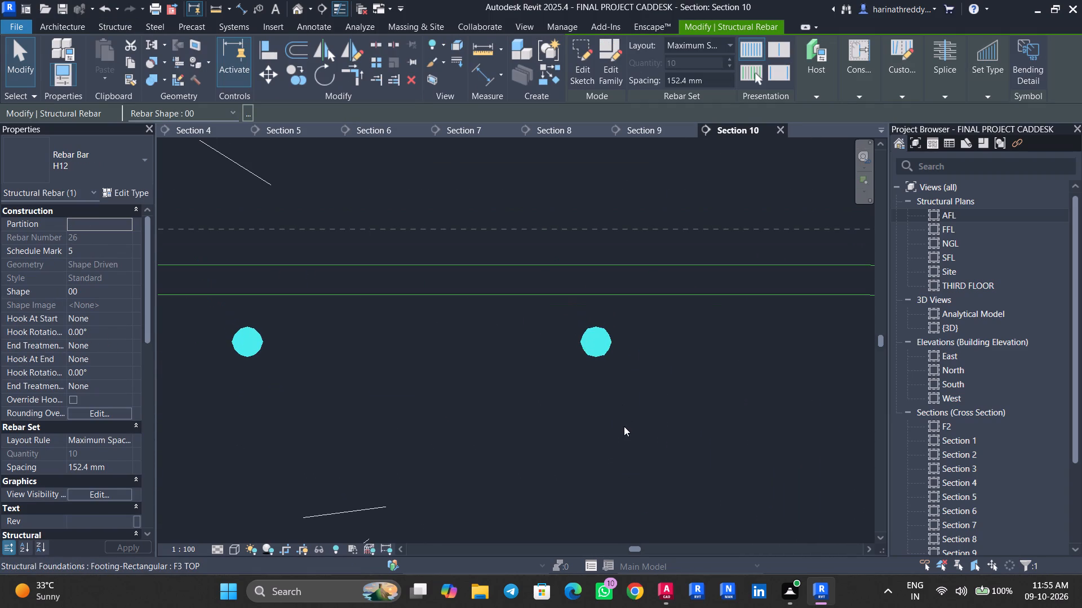
{"action": "key", "text": "Up"}
{"action": "key", "text": "Up"}
{"action": "key", "text": "Up"}
{"action": "key", "text": "Up"}
{"action": "key", "text": "Up"}
{"action": "key", "text": "Up"}
{"action": "key", "text": "Up"}
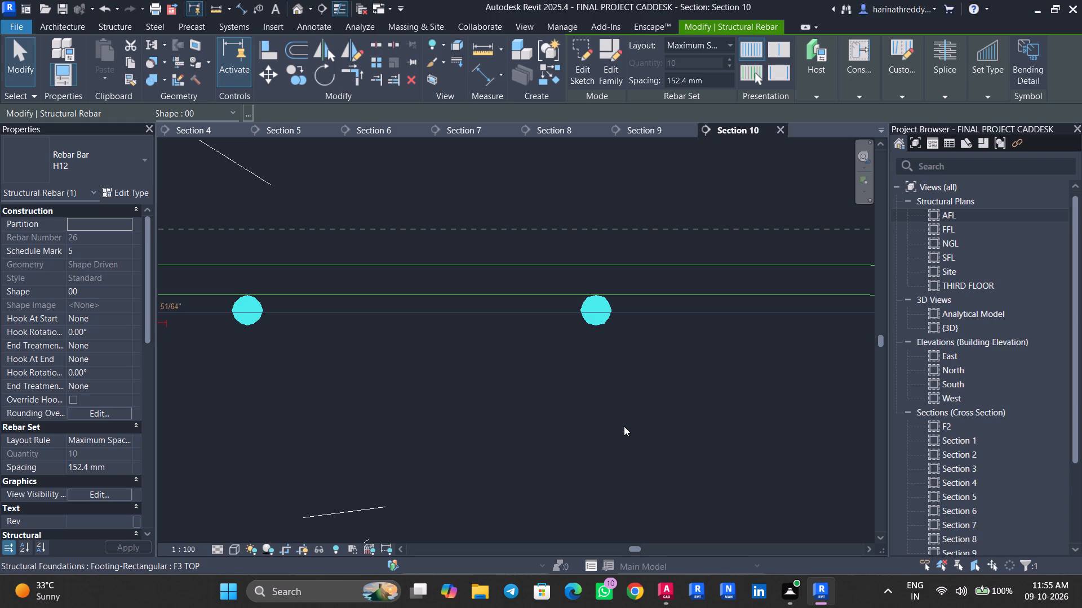
Pull both end bars of the F3 upper tier's straight H12 set inward, clear of the shape 21 bends.
{"action": "scroll", "coordinate": [624, 451], "scroll_direction": "down", "scroll_amount": 4}
{"action": "middle_click_drag", "start_coordinate": [625, 426], "coordinate": [522, 455]}
{"action": "scroll", "coordinate": [520, 454], "scroll_direction": "down", "scroll_amount": 1}
{"action": "scroll", "coordinate": [702, 391], "scroll_direction": "up", "scroll_amount": 7}
{"action": "scroll", "coordinate": [648, 427], "scroll_direction": "down", "scroll_amount": 1}
{"action": "scroll", "coordinate": [653, 427], "scroll_direction": "up", "scroll_amount": 4}
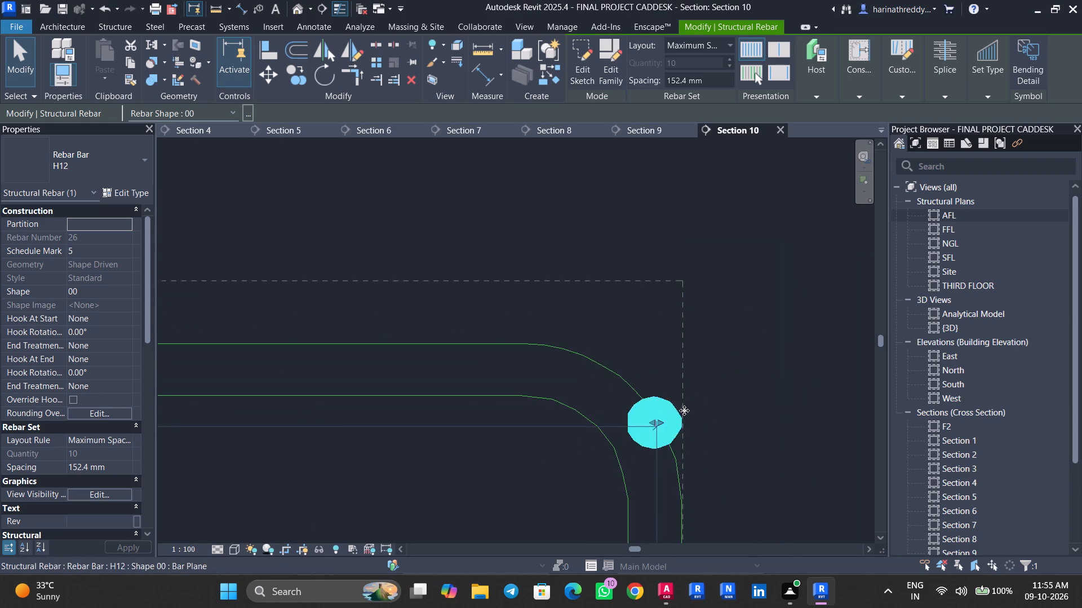
{"action": "scroll", "coordinate": [684, 410], "scroll_direction": "up", "scroll_amount": 1}
{"action": "left_click_drag", "start_coordinate": [648, 427], "coordinate": [491, 463]}
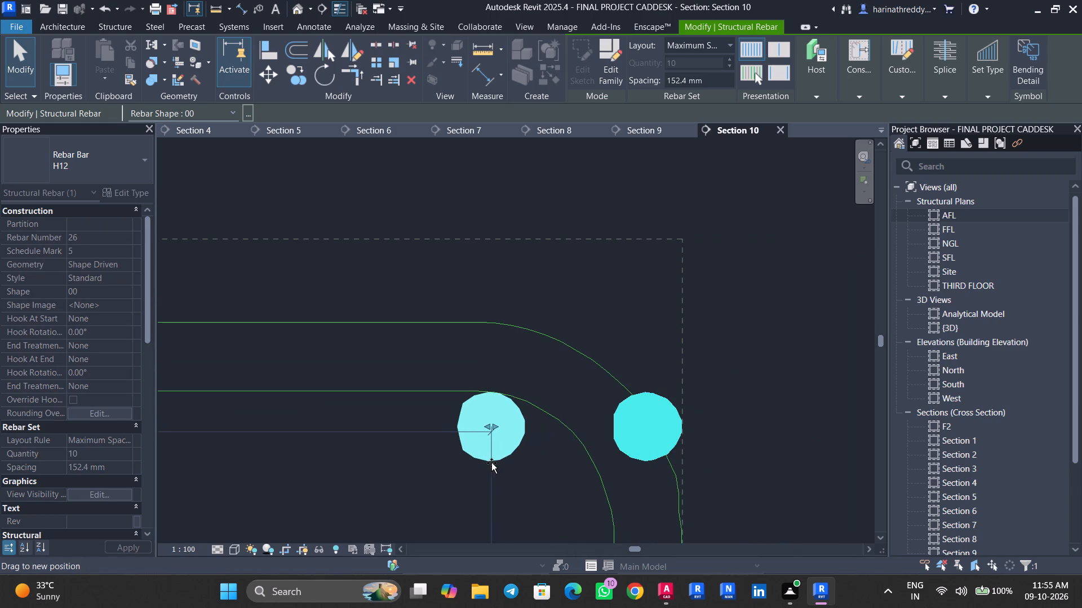
{"action": "left_click_drag", "start_coordinate": [491, 463], "coordinate": [494, 463]}
{"action": "key", "text": "Escape"}
{"action": "scroll", "coordinate": [502, 459], "scroll_direction": "down", "scroll_amount": 10}
{"action": "middle_click_drag", "start_coordinate": [494, 459], "coordinate": [754, 435]}
{"action": "middle_click_drag", "start_coordinate": [480, 433], "coordinate": [735, 425]}
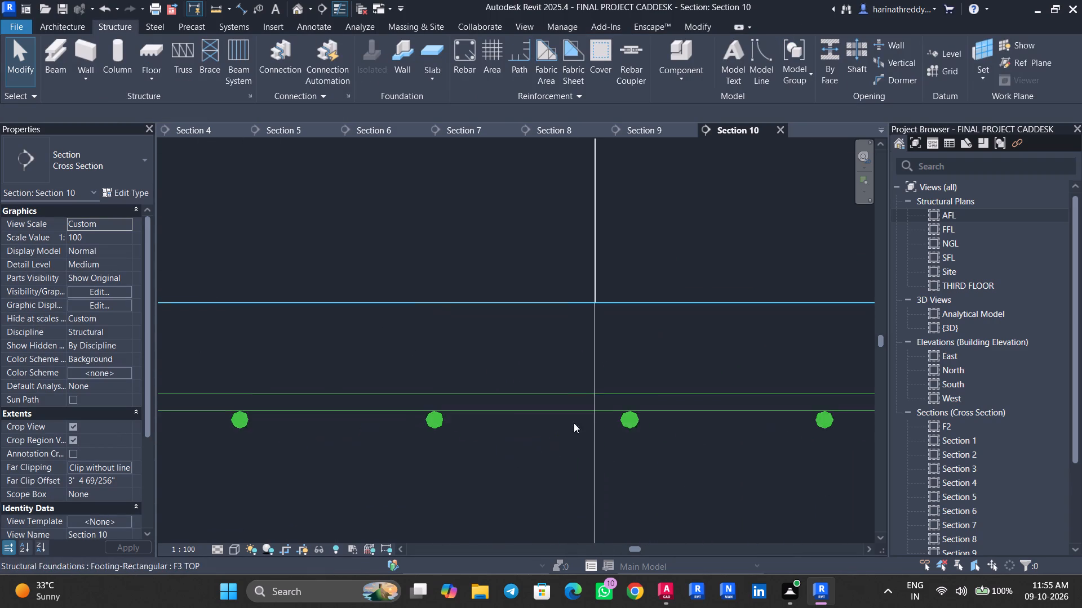
{"action": "middle_click_drag", "start_coordinate": [449, 442], "coordinate": [656, 445]}
{"action": "middle_click_drag", "start_coordinate": [441, 450], "coordinate": [670, 454]}
{"action": "middle_click_drag", "start_coordinate": [474, 457], "coordinate": [659, 454]}
{"action": "middle_click_drag", "start_coordinate": [443, 451], "coordinate": [607, 446]}
{"action": "middle_click_drag", "start_coordinate": [382, 451], "coordinate": [590, 444]}
{"action": "middle_click_drag", "start_coordinate": [396, 451], "coordinate": [579, 442]}
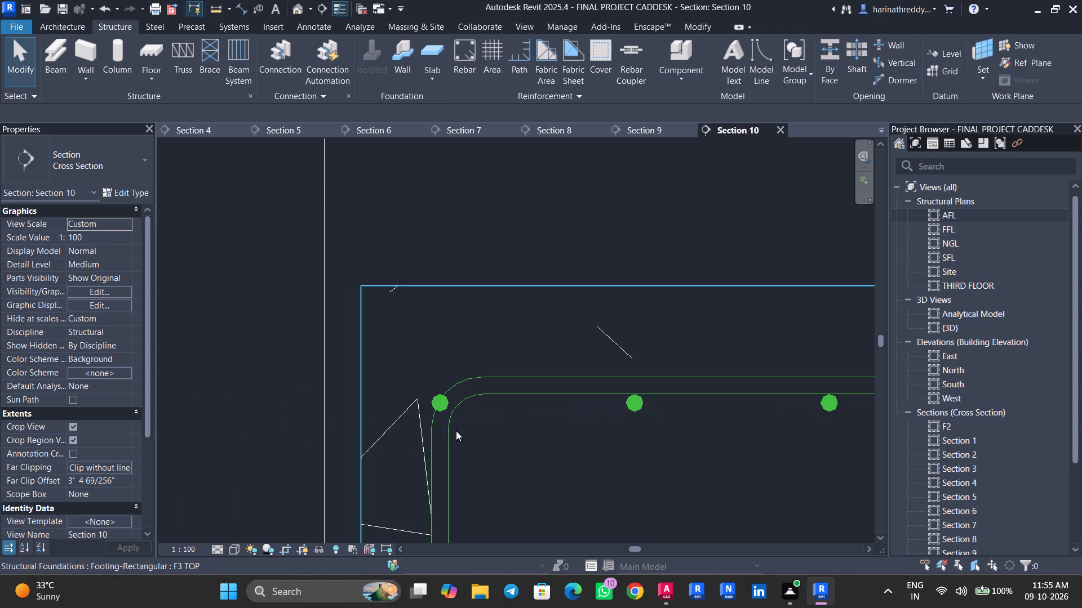
{"action": "scroll", "coordinate": [450, 414], "scroll_direction": "up", "scroll_amount": 5}
{"action": "left_click", "coordinate": [440, 400]}
{"action": "scroll", "coordinate": [437, 396], "scroll_direction": "up", "scroll_amount": 4}
{"action": "left_click_drag", "start_coordinate": [429, 392], "coordinate": [533, 410]}
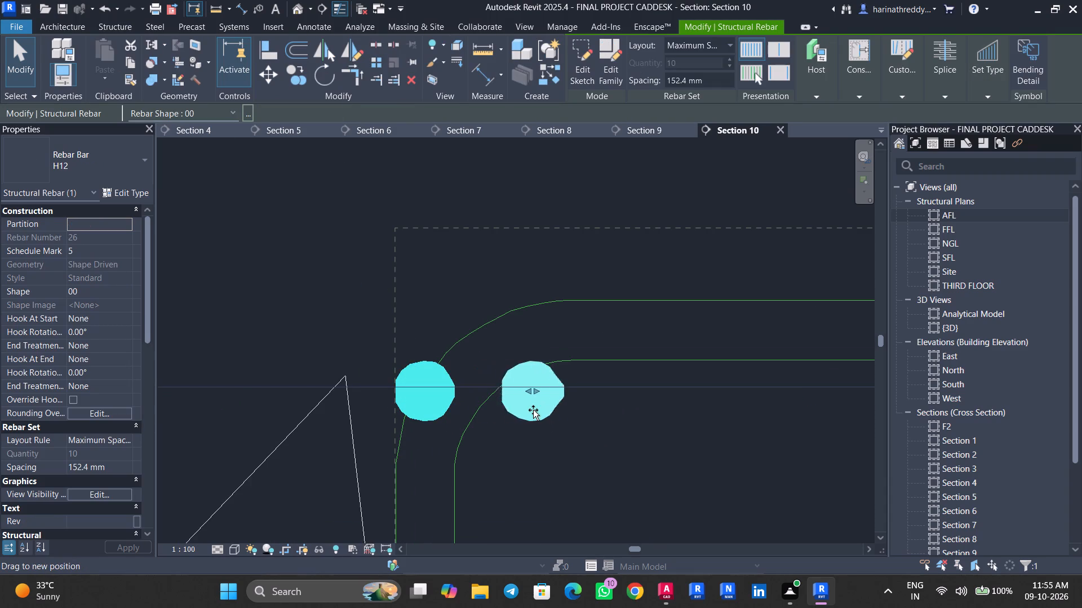
{"action": "left_click_drag", "start_coordinate": [533, 410], "coordinate": [555, 415]}
{"action": "key", "text": "Escape"}
{"action": "key", "text": "Escape"}
Select all H12 bars in the project and make them view-unobscured in the {3D} view.
{"action": "scroll", "coordinate": [547, 410], "scroll_direction": "down", "scroll_amount": 6}
{"action": "scroll", "coordinate": [546, 408], "scroll_direction": "up", "scroll_amount": 1}
{"action": "left_click", "coordinate": [546, 408]}
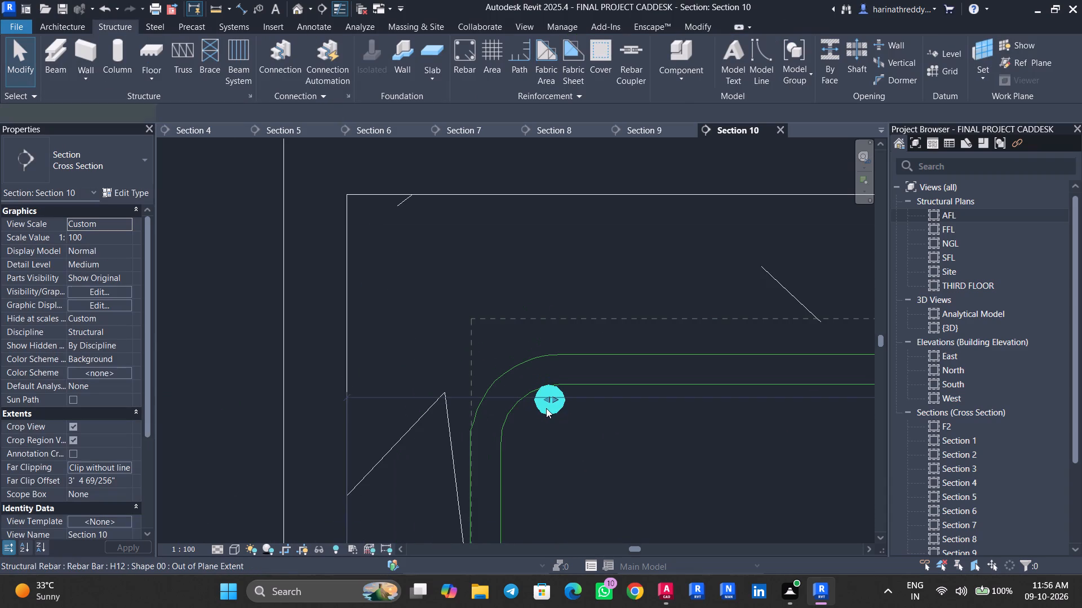
{"action": "type", "text": "SA"}
{"action": "left_click", "coordinate": [136, 493]}
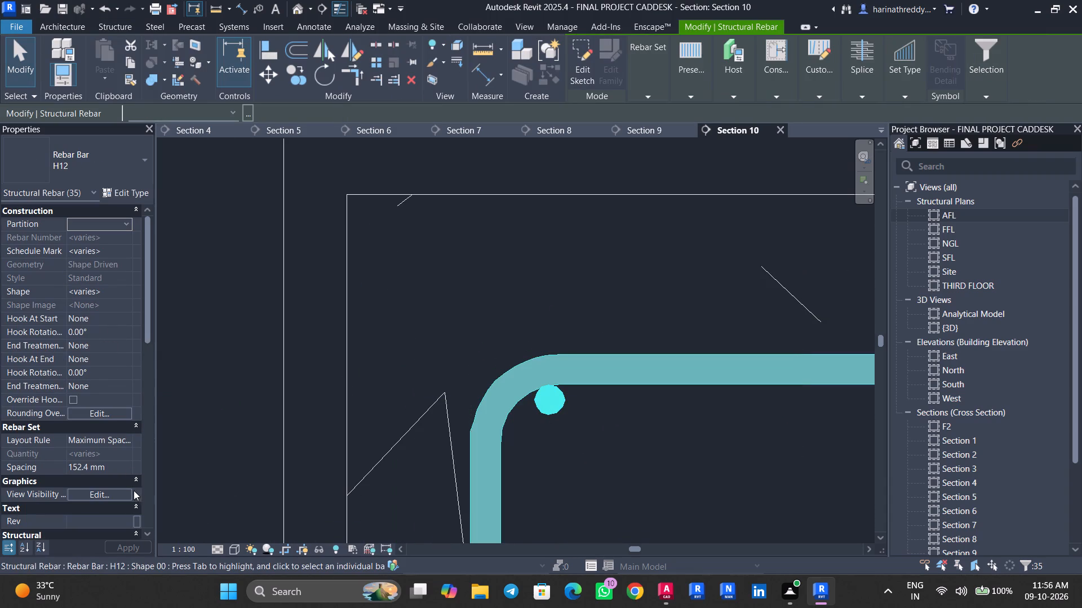
{"action": "left_click", "coordinate": [123, 490]}
{"action": "left_click", "coordinate": [648, 264]}
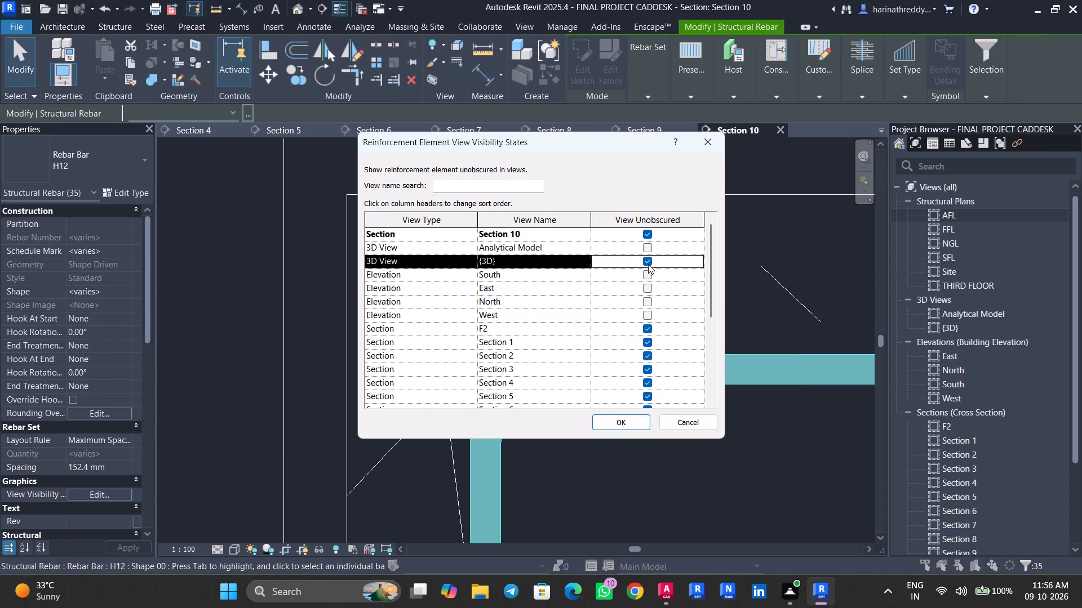
{"action": "left_click", "coordinate": [605, 419]}
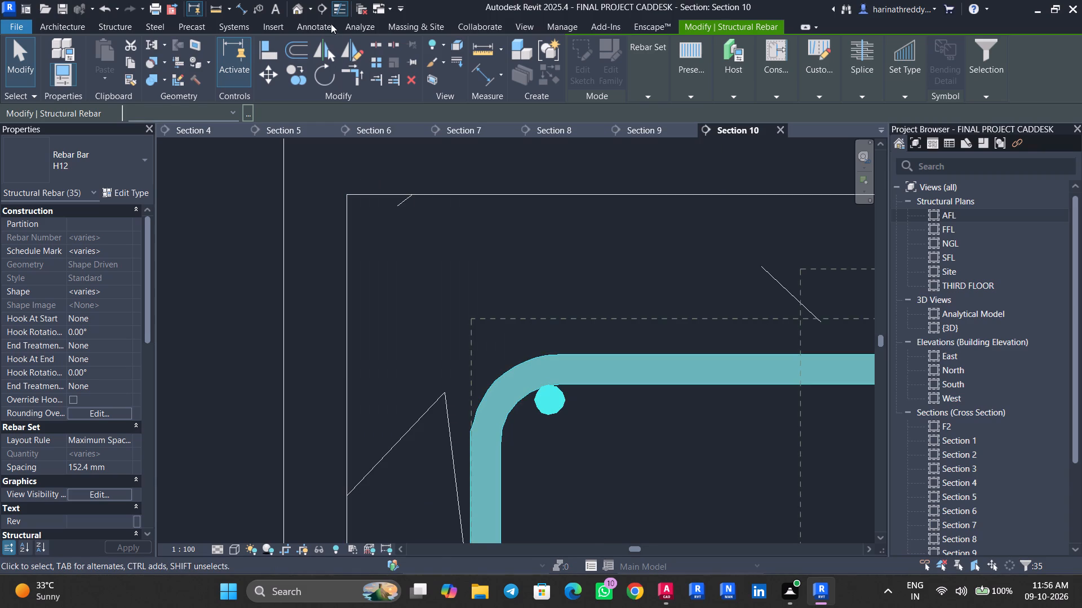
Examine the reinforcement cages in the footings, including F3's two tiers, in the {3D} view.
{"action": "left_click", "coordinate": [299, 7]}
{"action": "key", "text": "Escape"}
{"action": "key", "text": "Escape"}
{"action": "scroll", "coordinate": [369, 334], "scroll_direction": "down", "scroll_amount": 6}
{"action": "scroll", "coordinate": [369, 335], "scroll_direction": "up", "scroll_amount": 1}
{"action": "scroll", "coordinate": [369, 335], "scroll_direction": "down", "scroll_amount": 6}
{"action": "middle_click_drag", "start_coordinate": [314, 377], "coordinate": [270, 363], "text": "shift"}
{"action": "middle_click_drag", "start_coordinate": [285, 370], "coordinate": [578, 428]}
{"action": "scroll", "coordinate": [535, 417], "scroll_direction": "down", "scroll_amount": 4}
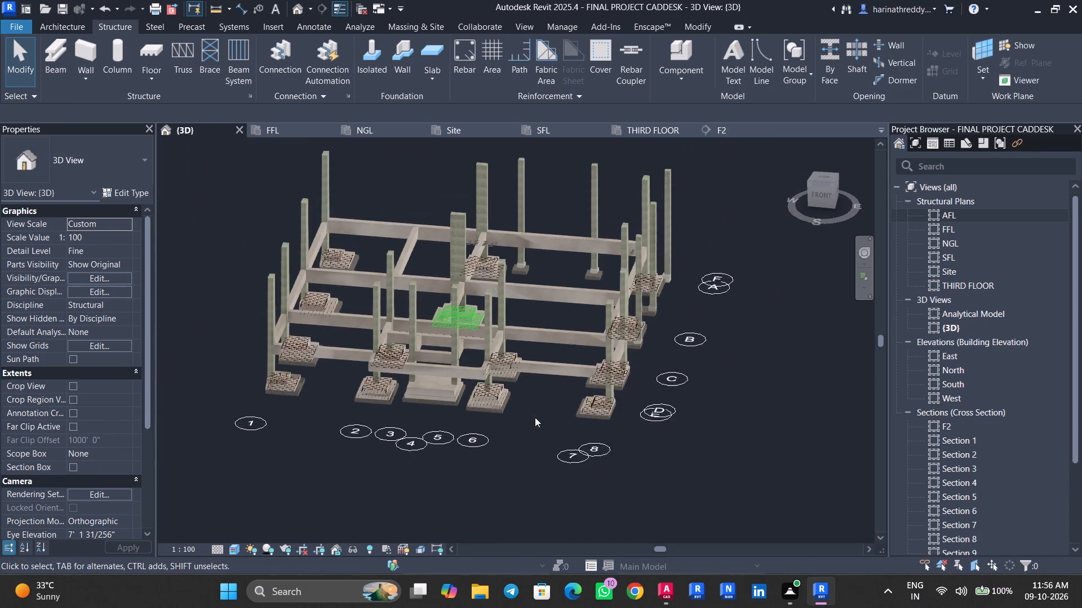
{"action": "middle_click_drag", "start_coordinate": [534, 420], "coordinate": [653, 451], "text": "shift"}
{"action": "scroll", "coordinate": [429, 388], "scroll_direction": "up", "scroll_amount": 13}
{"action": "scroll", "coordinate": [408, 392], "scroll_direction": "down", "scroll_amount": 1}
{"action": "scroll", "coordinate": [409, 392], "scroll_direction": "up", "scroll_amount": 8}
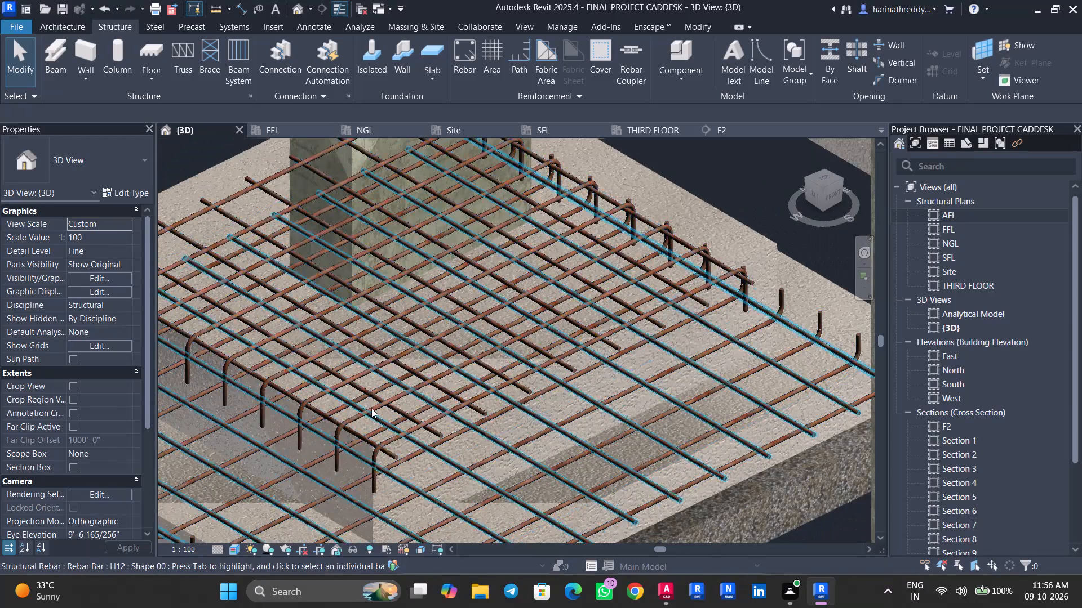
{"action": "scroll", "coordinate": [368, 408], "scroll_direction": "down", "scroll_amount": 9}
{"action": "middle_click_drag", "start_coordinate": [405, 449], "coordinate": [462, 488], "text": "shift"}
{"action": "middle_click_drag", "start_coordinate": [485, 453], "coordinate": [217, 69]}
{"action": "scroll", "coordinate": [218, 69], "scroll_direction": "down", "scroll_amount": 1}
{"action": "scroll", "coordinate": [378, 250], "scroll_direction": "down", "scroll_amount": 11}
{"action": "middle_click_drag", "start_coordinate": [401, 291], "coordinate": [434, 332], "text": "shift"}
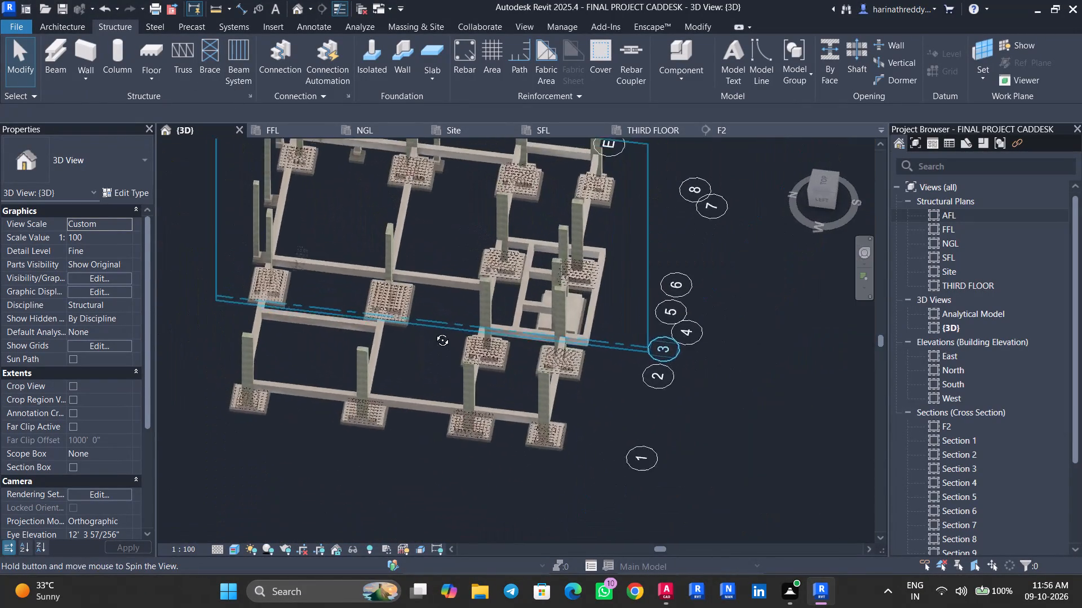
{"action": "middle_click_drag", "start_coordinate": [434, 332], "coordinate": [445, 346], "text": "shift"}
{"action": "scroll", "coordinate": [412, 329], "scroll_direction": "up", "scroll_amount": 12}
{"action": "scroll", "coordinate": [444, 339], "scroll_direction": "down", "scroll_amount": 1}
{"action": "scroll", "coordinate": [442, 336], "scroll_direction": "up", "scroll_amount": 6}
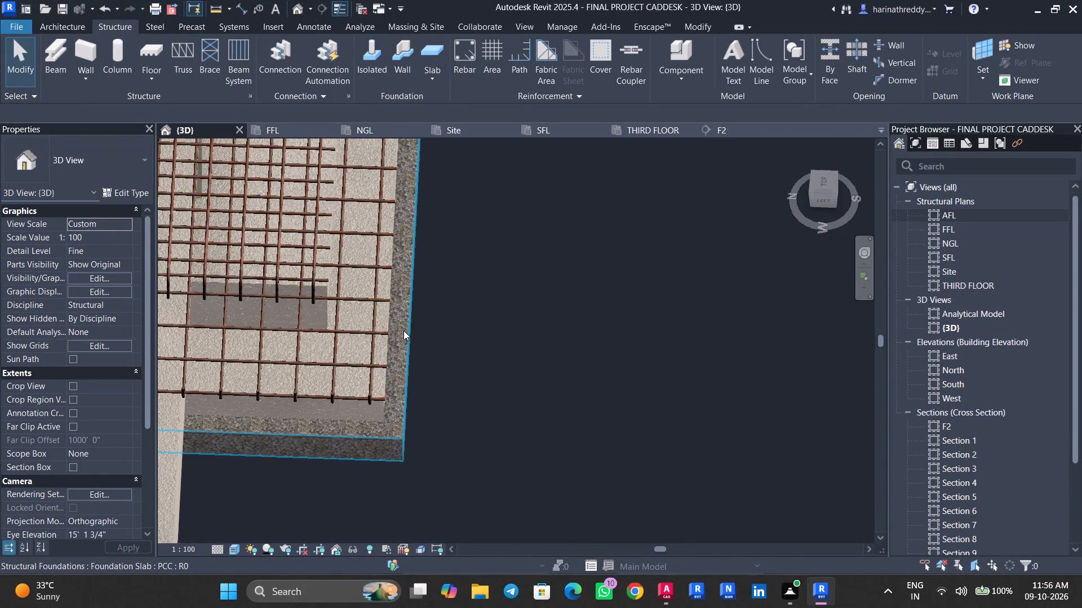
{"action": "scroll", "coordinate": [391, 303], "scroll_direction": "down", "scroll_amount": 1}
{"action": "scroll", "coordinate": [391, 303], "scroll_direction": "up", "scroll_amount": 1}
{"action": "scroll", "coordinate": [391, 303], "scroll_direction": "down", "scroll_amount": 2}
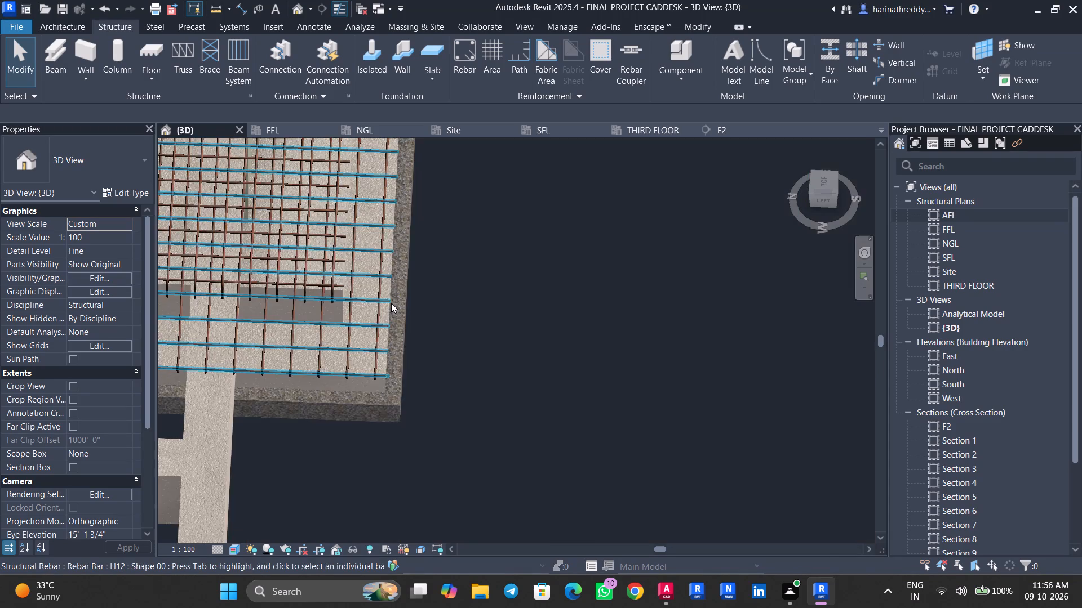
{"action": "scroll", "coordinate": [391, 303], "scroll_direction": "down", "scroll_amount": 3}
{"action": "scroll", "coordinate": [575, 324], "scroll_direction": "down", "scroll_amount": 5}
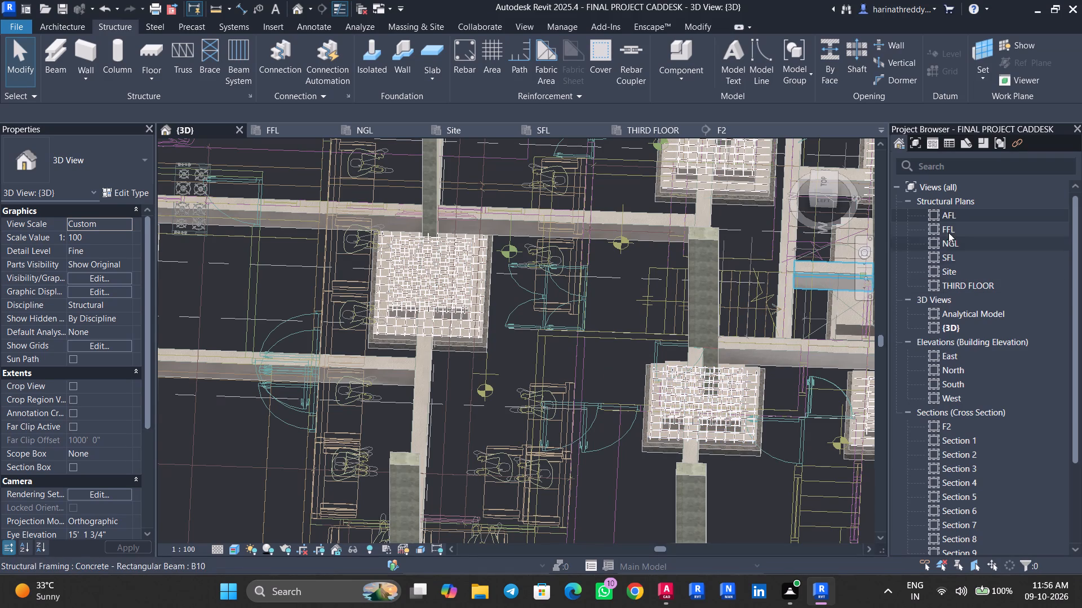
In the AFL plan, draw a horizontal section across the F4 footing between grids 3 and 5, just above grid D.
{"action": "double_click", "coordinate": [955, 214]}
{"action": "scroll", "coordinate": [645, 323], "scroll_direction": "down", "scroll_amount": 8}
{"action": "scroll", "coordinate": [645, 323], "scroll_direction": "up", "scroll_amount": 1}
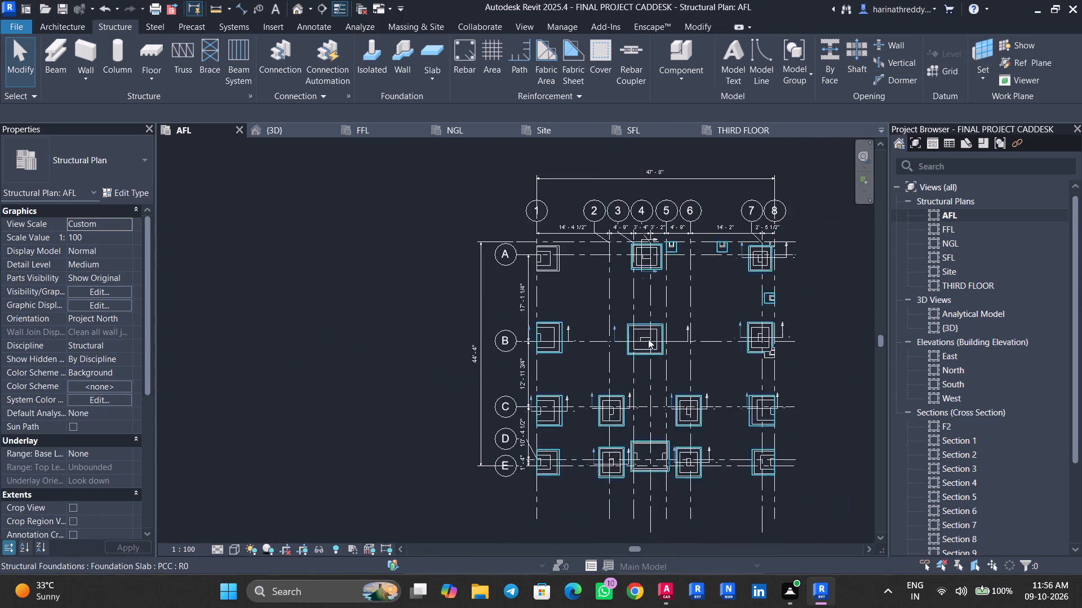
{"action": "middle_click_drag", "start_coordinate": [659, 384], "coordinate": [683, 302]}
{"action": "scroll", "coordinate": [635, 398], "scroll_direction": "up", "scroll_amount": 12}
{"action": "middle_click_drag", "start_coordinate": [740, 361], "coordinate": [637, 352]}
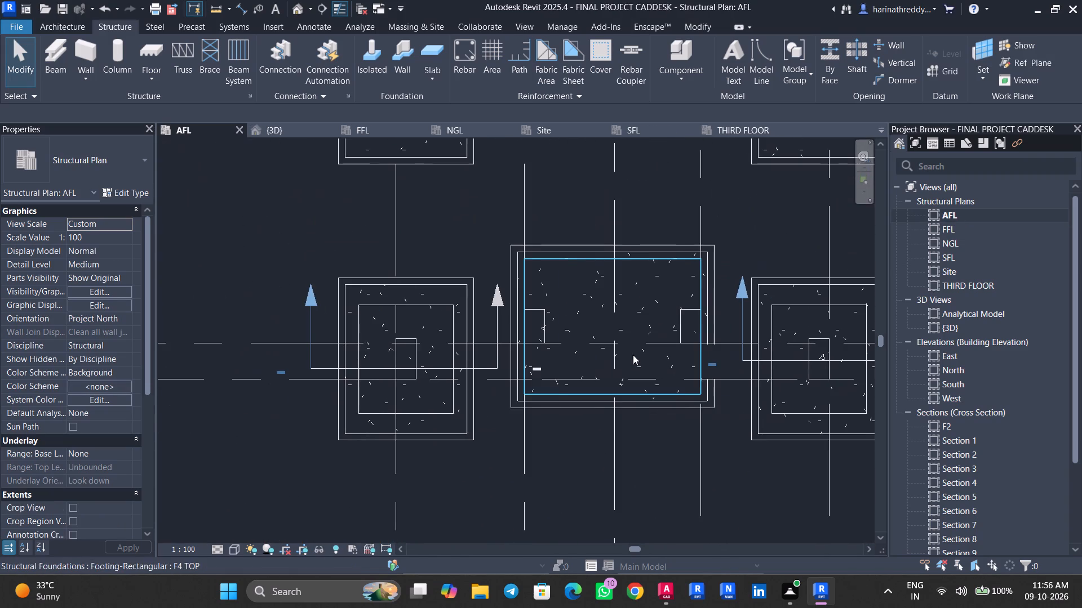
{"action": "left_click", "coordinate": [326, 11]}
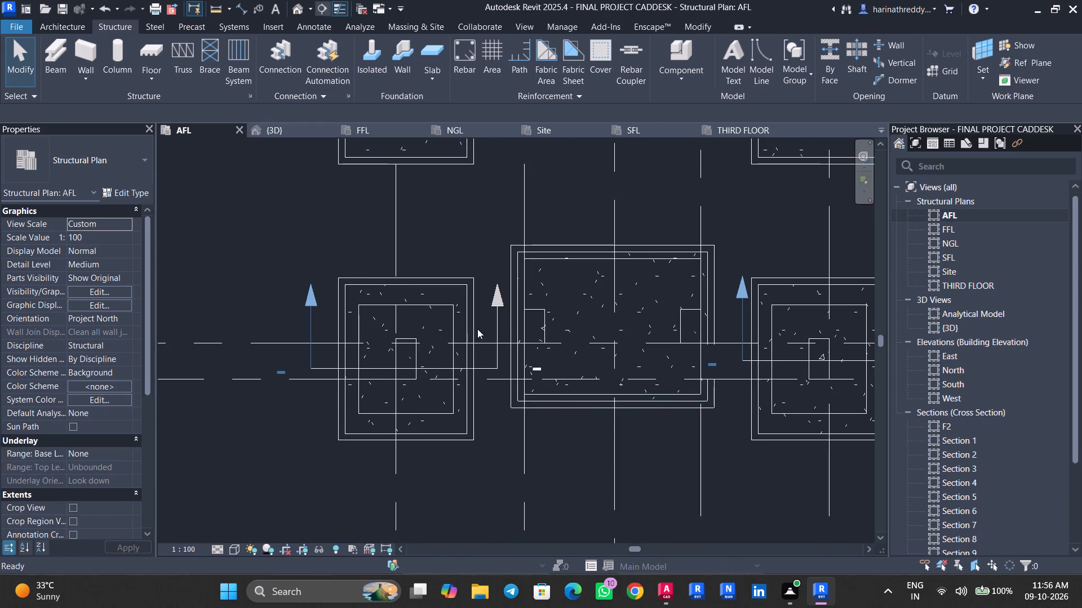
{"action": "left_click", "coordinate": [502, 335]}
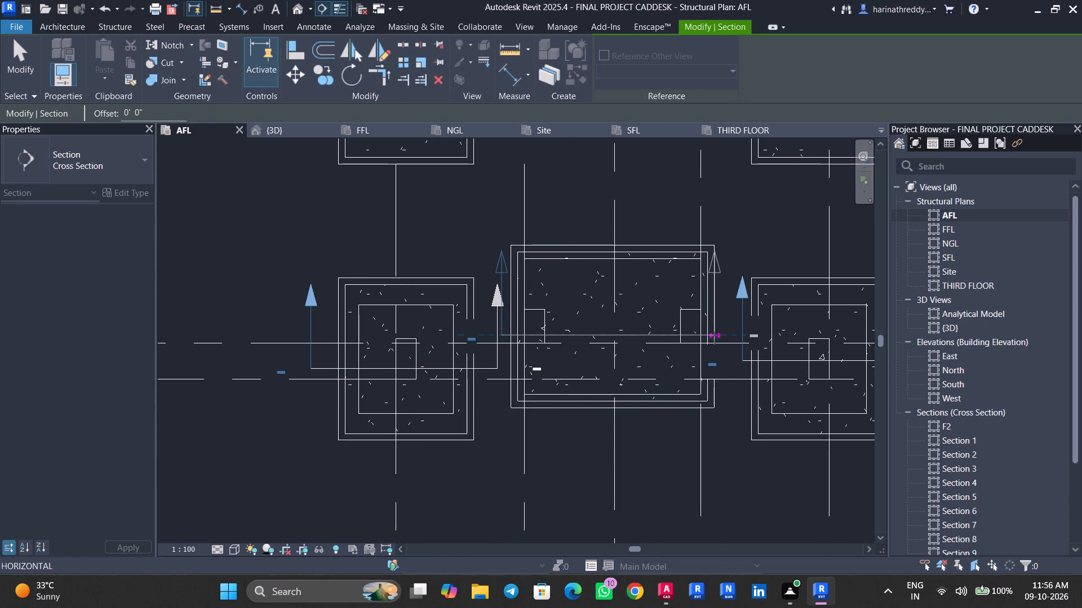
{"action": "left_click", "coordinate": [716, 337]}
Shorten the new F4 section's depth to about 3' 2", ending near the footing's far edge, and open its view.
{"action": "key", "text": "Escape"}
{"action": "key", "text": "Escape"}
{"action": "left_click", "coordinate": [713, 316]}
{"action": "scroll", "coordinate": [683, 204], "scroll_direction": "up", "scroll_amount": 2}
{"action": "scroll", "coordinate": [683, 223], "scroll_direction": "down", "scroll_amount": 1}
{"action": "middle_click_drag", "start_coordinate": [683, 231], "coordinate": [696, 324]}
{"action": "left_click_drag", "start_coordinate": [612, 202], "coordinate": [637, 350]}
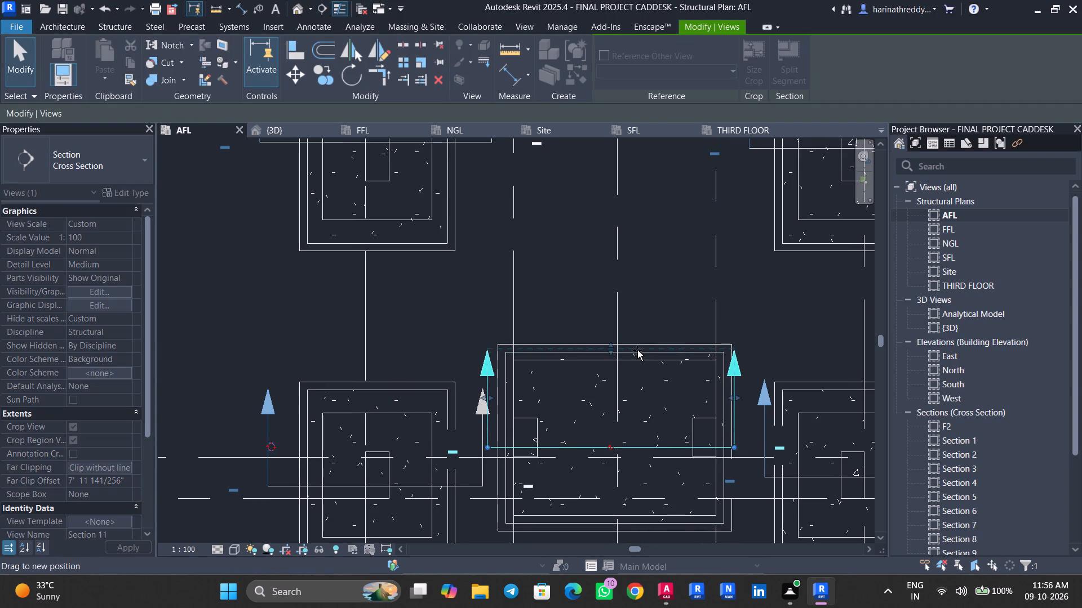
{"action": "left_click_drag", "start_coordinate": [637, 350], "coordinate": [636, 350]}
{"action": "right_click", "coordinate": [735, 394]}
{"action": "left_click", "coordinate": [767, 249]}
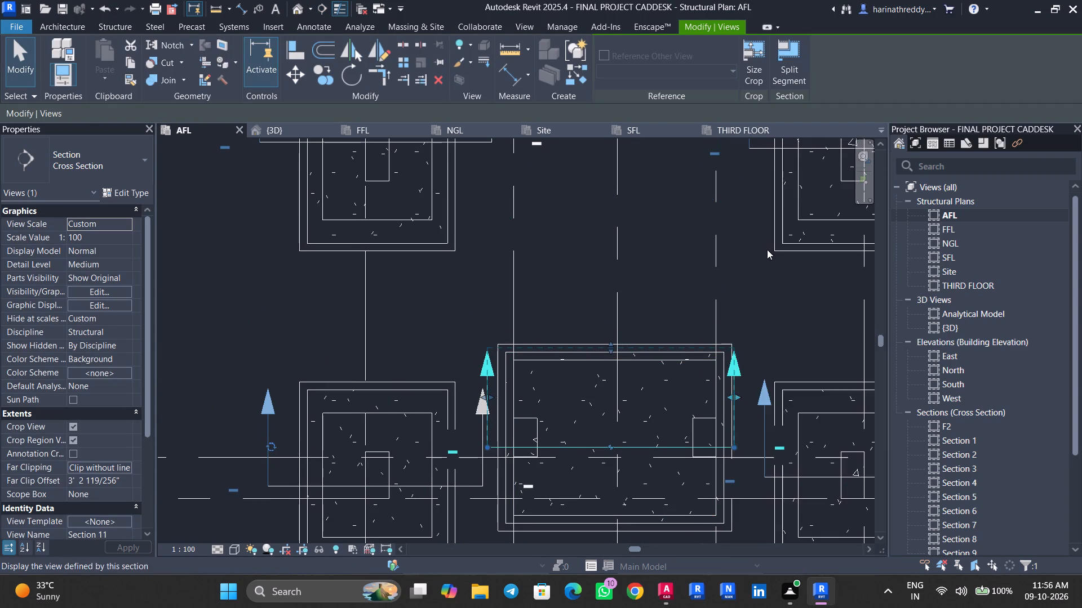
Set the rebar cover of both F4 footing tiers to FOOTING <50 mm>.
{"action": "scroll", "coordinate": [489, 430], "scroll_direction": "up", "scroll_amount": 1}
{"action": "scroll", "coordinate": [489, 430], "scroll_direction": "down", "scroll_amount": 1}
{"action": "scroll", "coordinate": [489, 430], "scroll_direction": "up", "scroll_amount": 7}
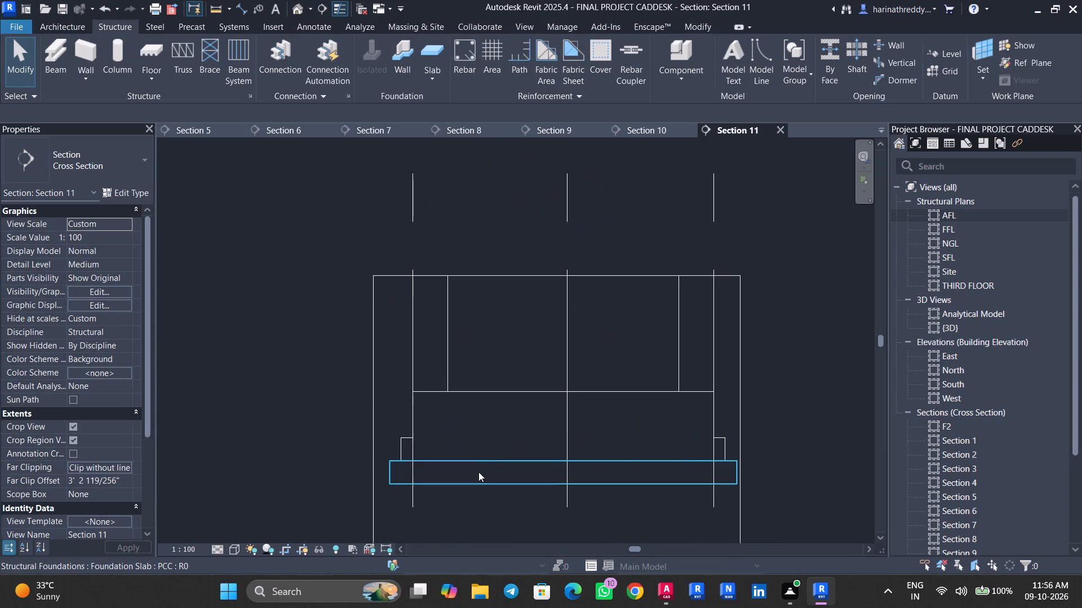
{"action": "left_click", "coordinate": [602, 87]}
{"action": "left_click", "coordinate": [551, 449], "text": "ctrl"}
{"action": "left_click", "coordinate": [553, 426], "text": "ctrl"}
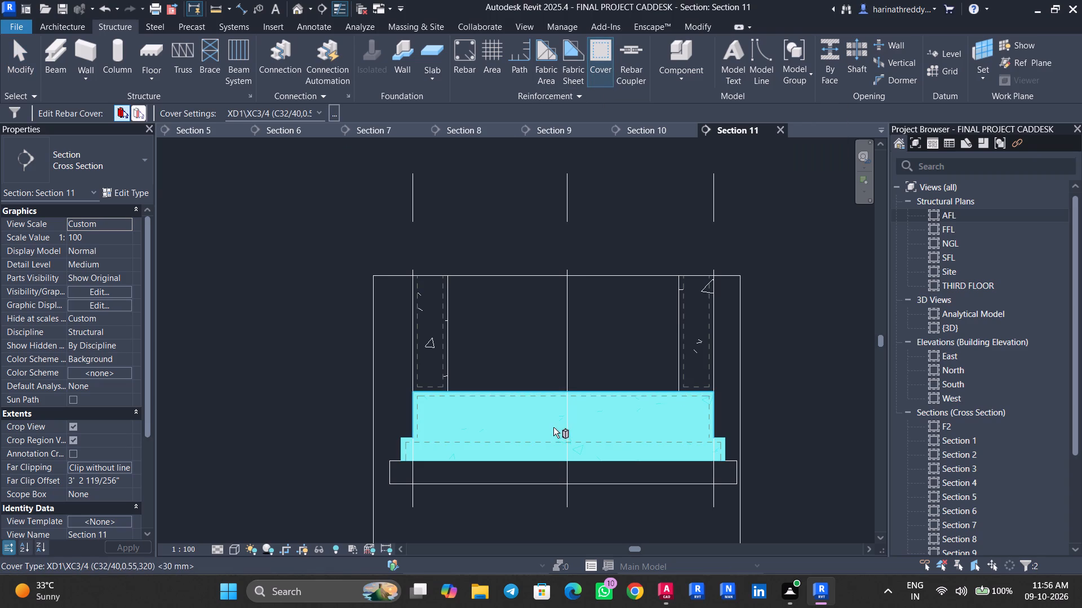
{"action": "left_click", "coordinate": [282, 117]}
{"action": "scroll", "coordinate": [297, 149], "scroll_direction": "up", "scroll_amount": 11}
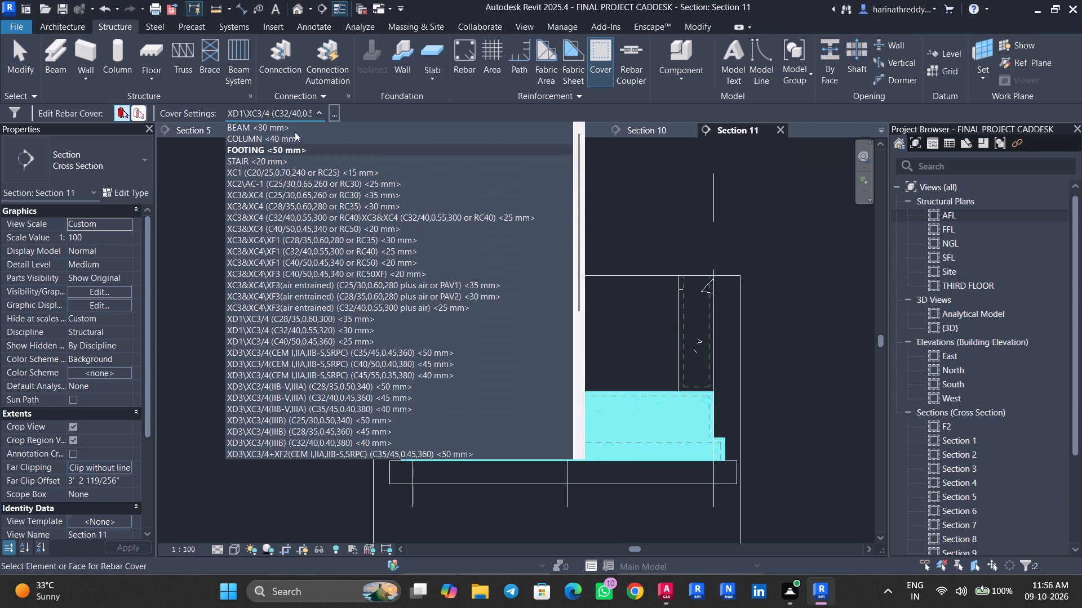
{"action": "left_click", "coordinate": [289, 148]}
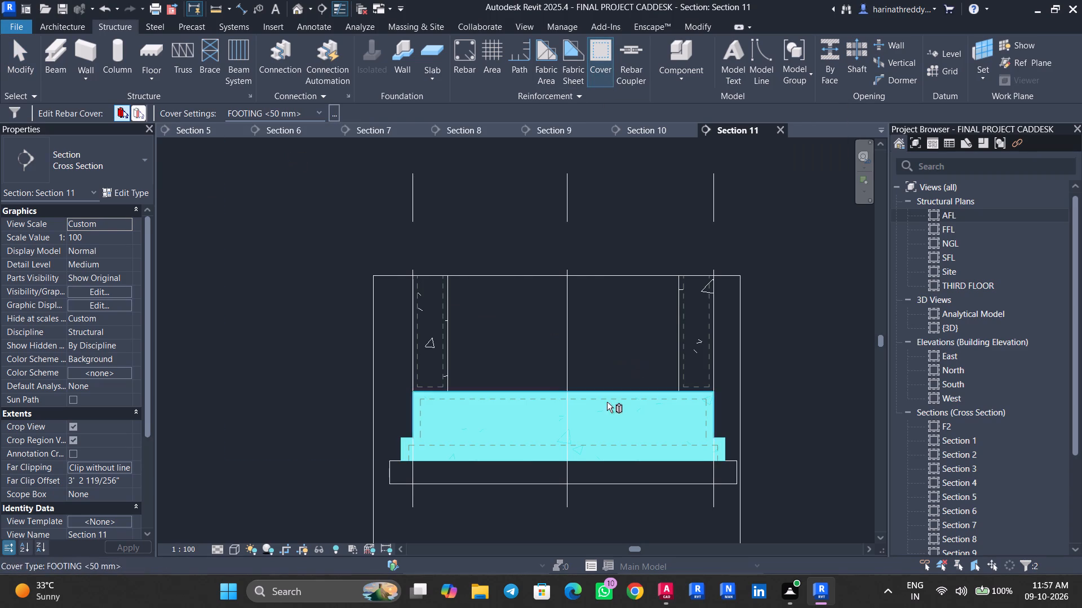
{"action": "key", "text": "Escape"}
{"action": "key", "text": "Escape"}
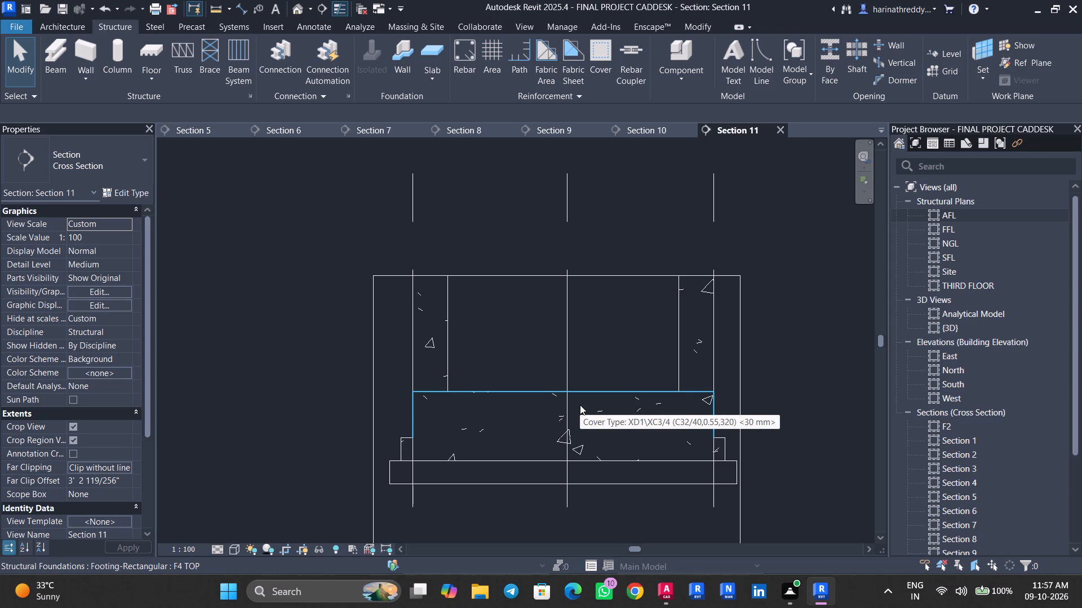
Switch to the ST-03 drawing in AutoCAD and check the F4 row of the footing reinforcement schedule.
{"action": "scroll", "coordinate": [550, 360], "scroll_direction": "up", "scroll_amount": 1}
{"action": "scroll", "coordinate": [550, 360], "scroll_direction": "down", "scroll_amount": 1}
{"action": "scroll", "coordinate": [550, 360], "scroll_direction": "up", "scroll_amount": 2}
{"action": "middle_click_drag", "start_coordinate": [553, 359], "coordinate": [512, 227]}
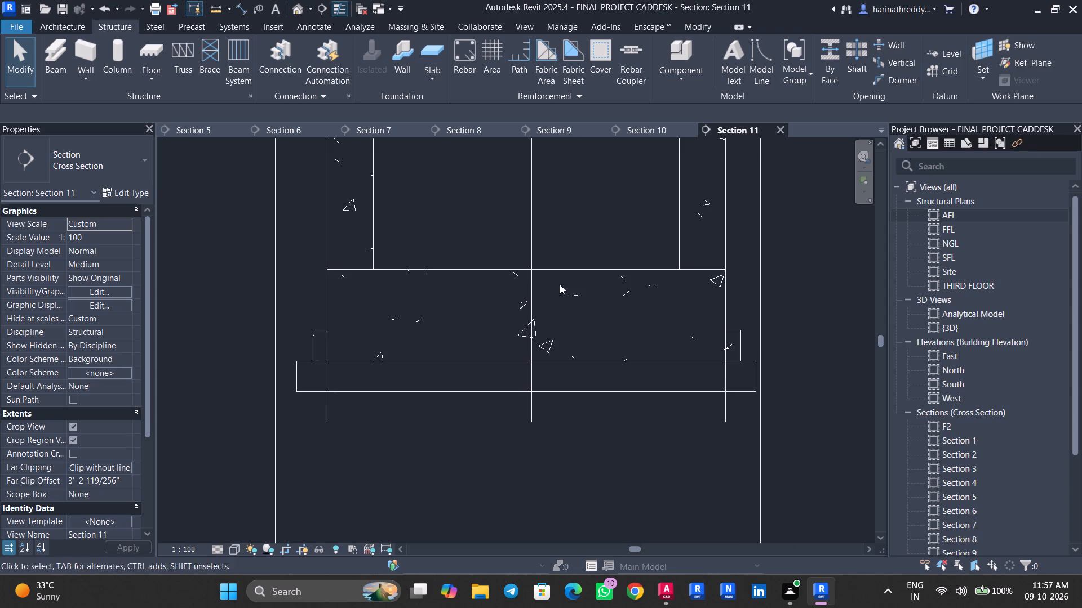
{"action": "left_click", "coordinate": [666, 580]}
{"action": "left_click", "coordinate": [801, 498]}
{"action": "middle_click_drag", "start_coordinate": [698, 312], "coordinate": [552, 391]}
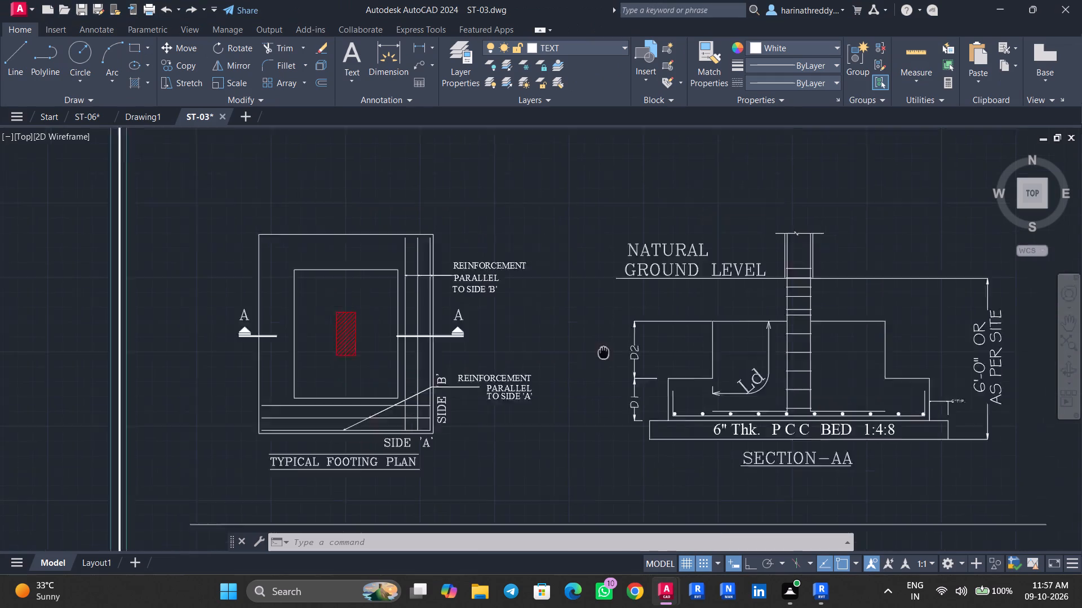
{"action": "middle_click_drag", "start_coordinate": [552, 391], "coordinate": [429, 510]}
{"action": "middle_click_drag", "start_coordinate": [667, 351], "coordinate": [623, 451]}
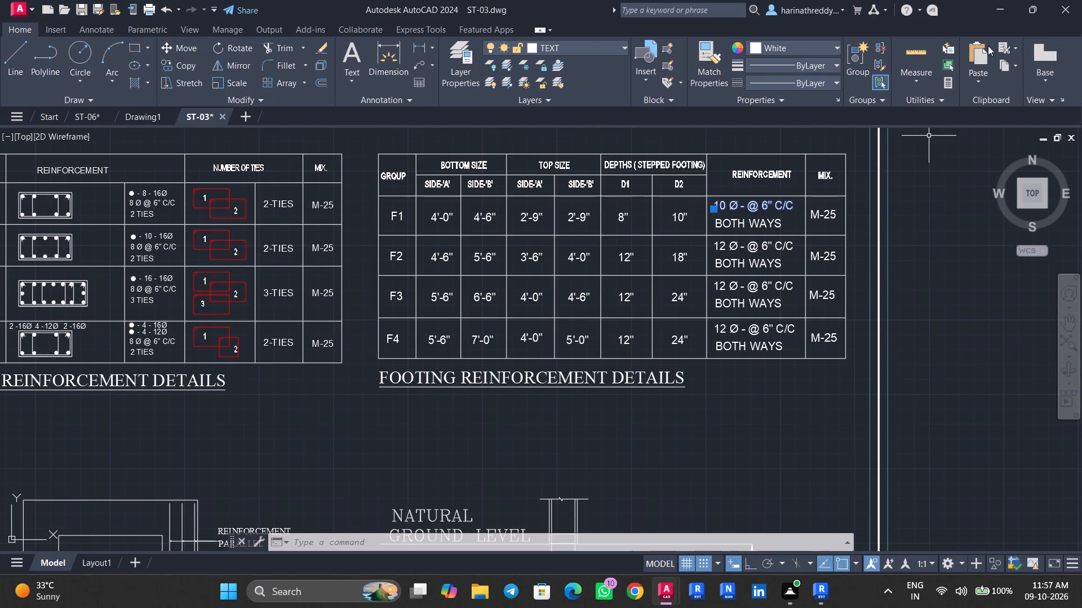
{"action": "left_click", "coordinate": [995, 11]}
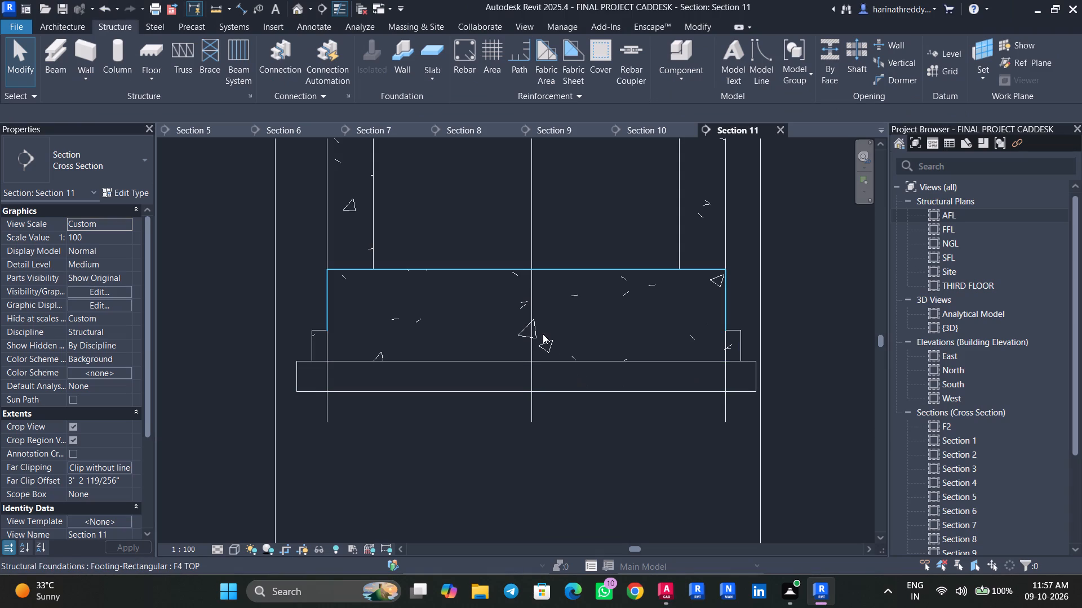
Place shape 21 H12 bar sets at 152.4 mm spacing, parallel to the work plane, in the lower and upper F4 footing tiers.
{"action": "left_click", "coordinate": [529, 346]}
{"action": "left_click", "coordinate": [699, 75]}
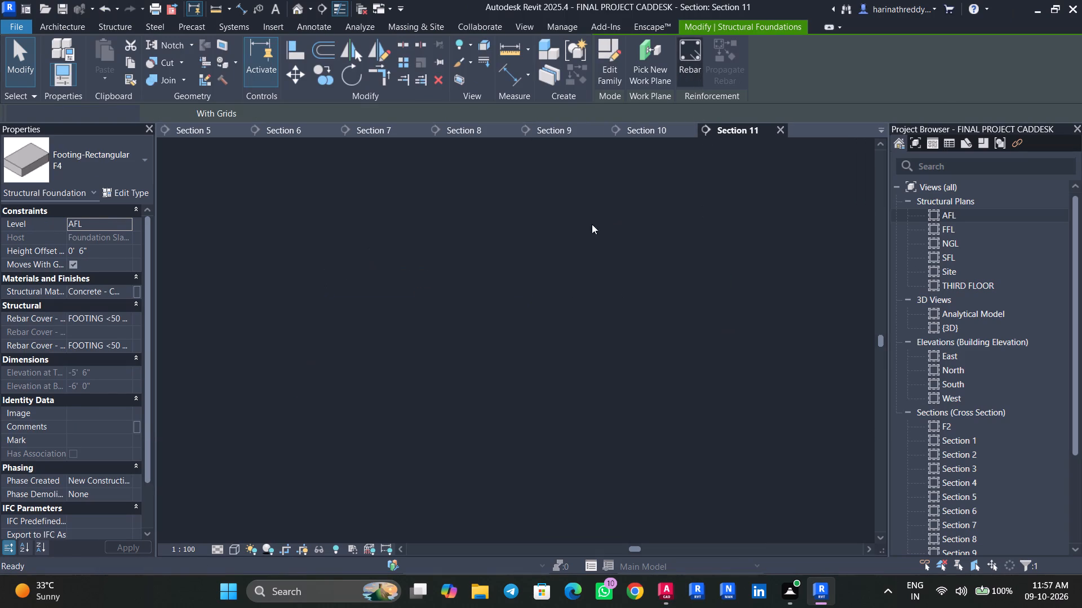
{"action": "scroll", "coordinate": [817, 345], "scroll_direction": "down", "scroll_amount": 2}
{"action": "scroll", "coordinate": [817, 345], "scroll_direction": "up", "scroll_amount": 1}
{"action": "scroll", "coordinate": [817, 345], "scroll_direction": "down", "scroll_amount": 6}
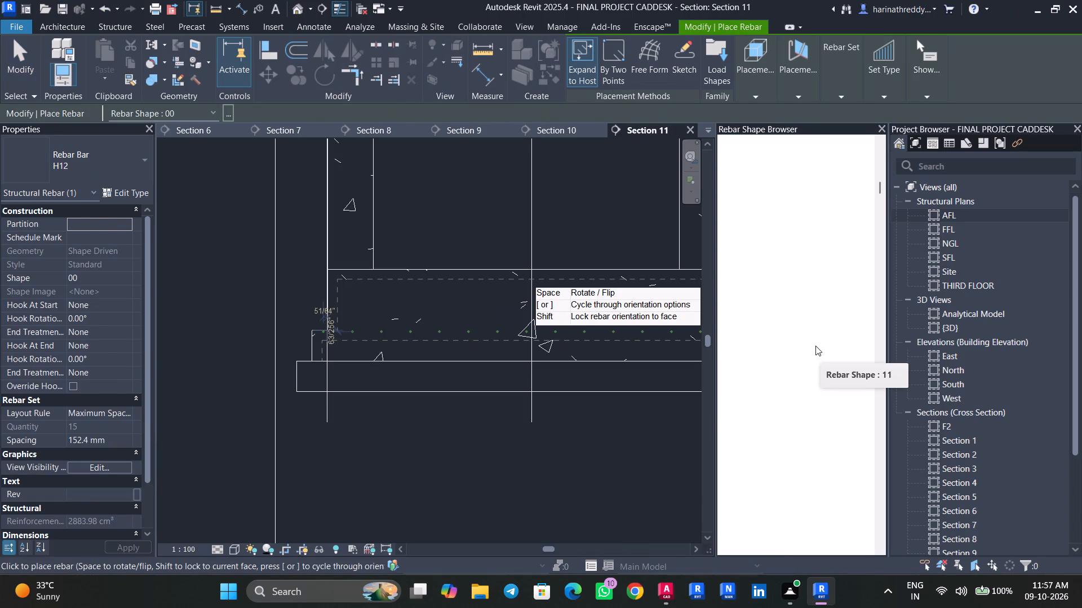
{"action": "scroll", "coordinate": [815, 346], "scroll_direction": "down", "scroll_amount": 6}
{"action": "scroll", "coordinate": [805, 394], "scroll_direction": "up", "scroll_amount": 1}
{"action": "scroll", "coordinate": [805, 394], "scroll_direction": "down", "scroll_amount": 8}
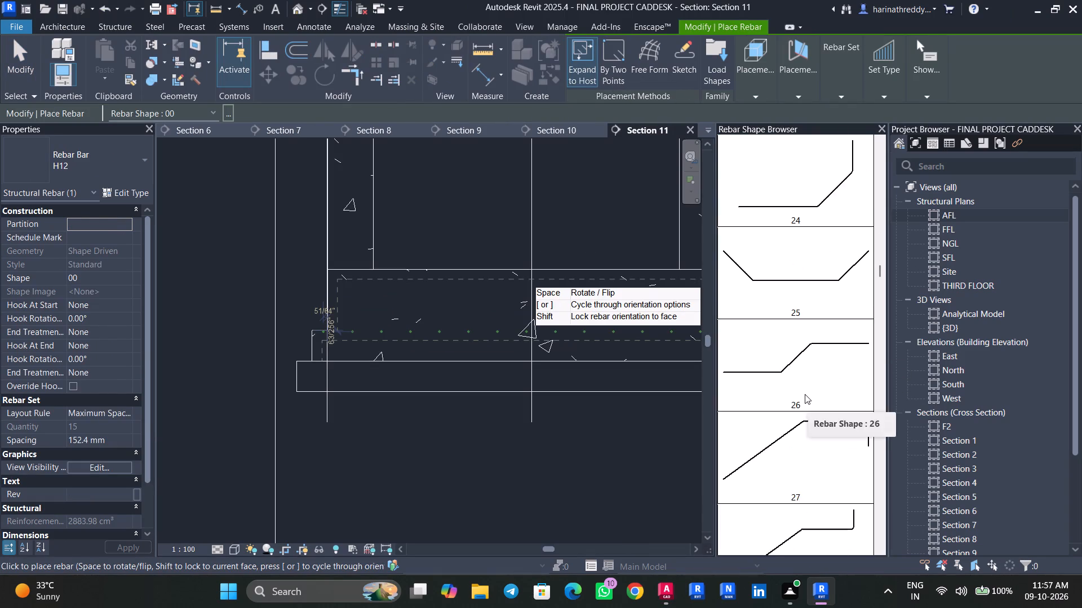
{"action": "scroll", "coordinate": [805, 394], "scroll_direction": "down", "scroll_amount": 9}
{"action": "scroll", "coordinate": [791, 346], "scroll_direction": "up", "scroll_amount": 3}
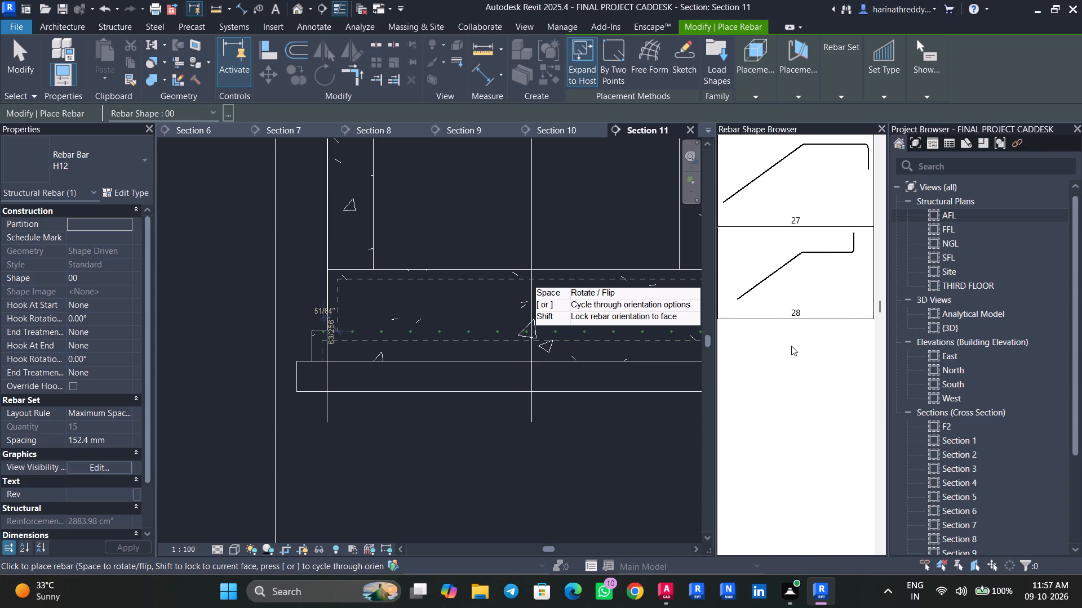
{"action": "scroll", "coordinate": [791, 346], "scroll_direction": "up", "scroll_amount": 13}
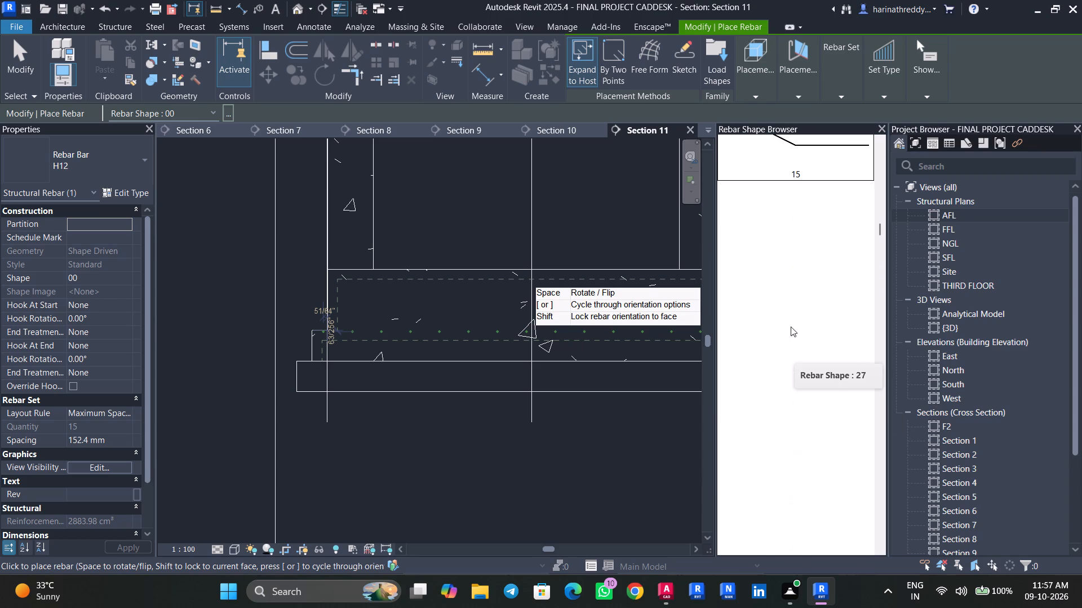
{"action": "left_click", "coordinate": [790, 242]}
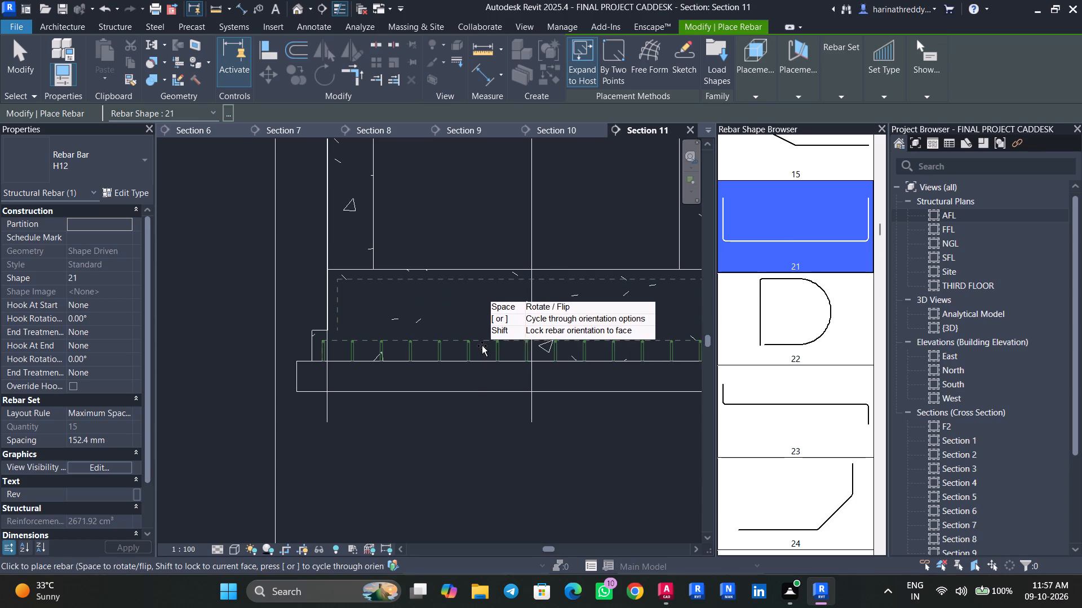
{"action": "left_click", "coordinate": [791, 92]}
{"action": "left_click", "coordinate": [794, 117]}
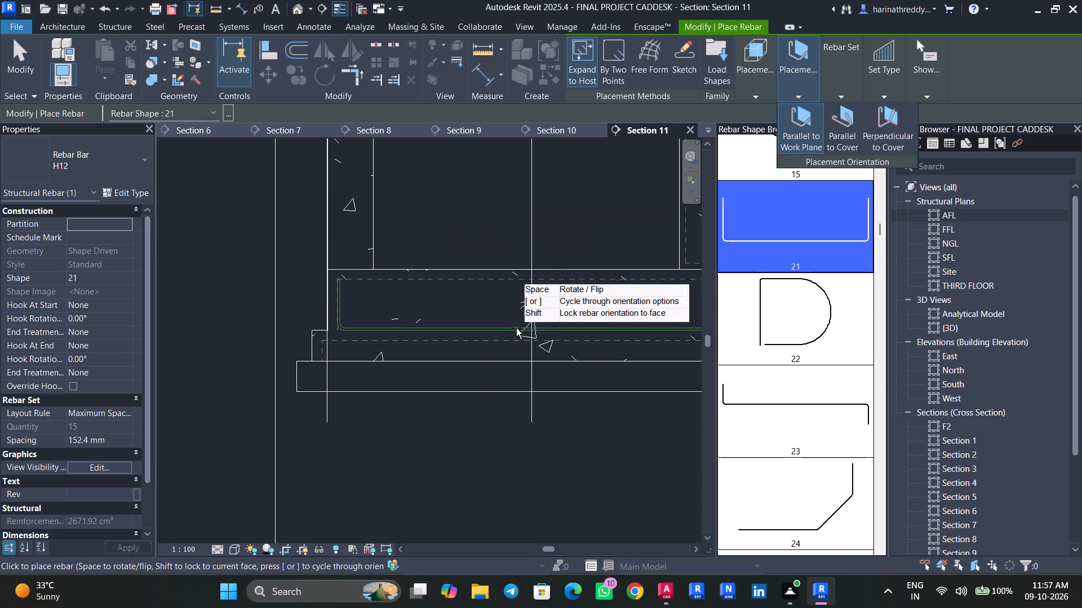
{"action": "scroll", "coordinate": [515, 361], "scroll_direction": "up", "scroll_amount": 2}
{"action": "middle_click_drag", "start_coordinate": [512, 351], "coordinate": [447, 366]}
{"action": "left_click", "coordinate": [447, 366]}
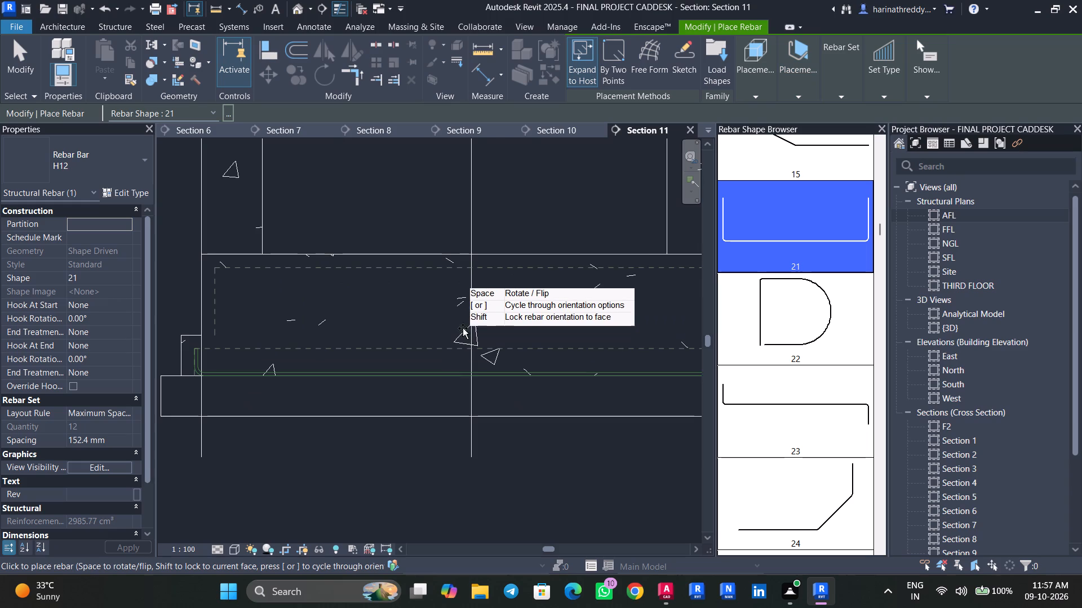
{"action": "left_click", "coordinate": [473, 278]}
{"action": "key", "text": "Escape"}
{"action": "key", "text": "Escape"}
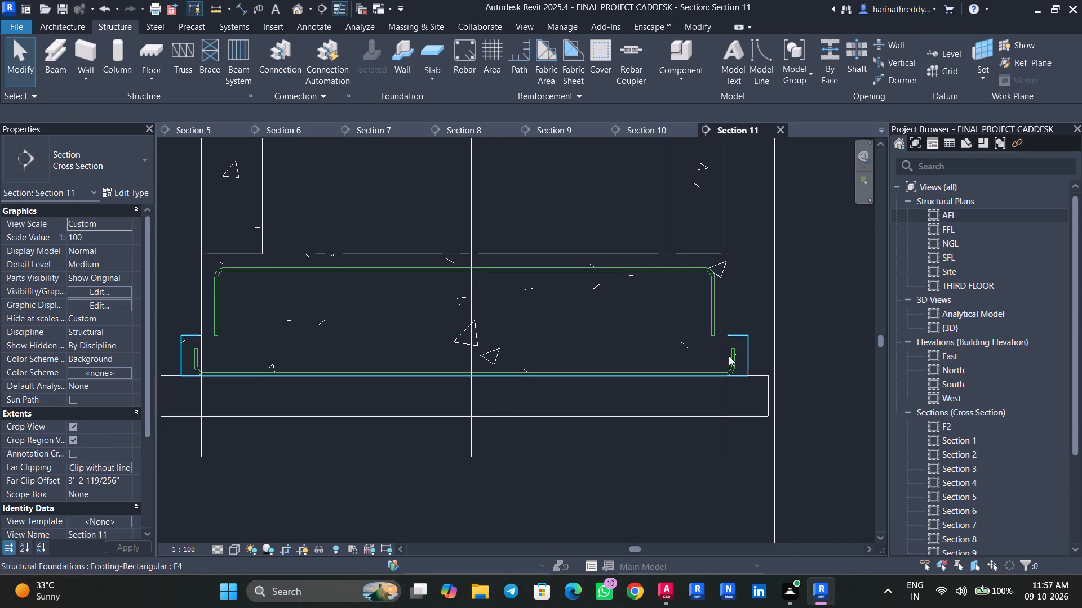
Shift the lower bent bars' long segment slightly up and the upper bent bars' long segment slightly down.
{"action": "left_click", "coordinate": [730, 364]}
{"action": "scroll", "coordinate": [502, 400], "scroll_direction": "up", "scroll_amount": 9}
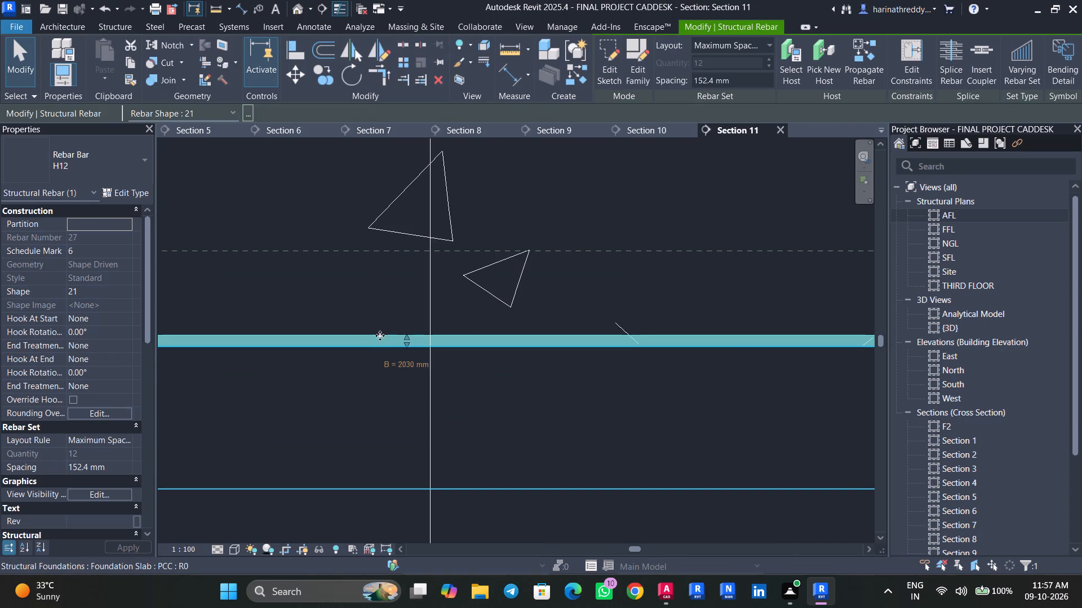
{"action": "left_click_drag", "start_coordinate": [406, 338], "coordinate": [408, 332]}
{"action": "scroll", "coordinate": [442, 287], "scroll_direction": "down", "scroll_amount": 3}
{"action": "middle_click_drag", "start_coordinate": [451, 282], "coordinate": [505, 479]}
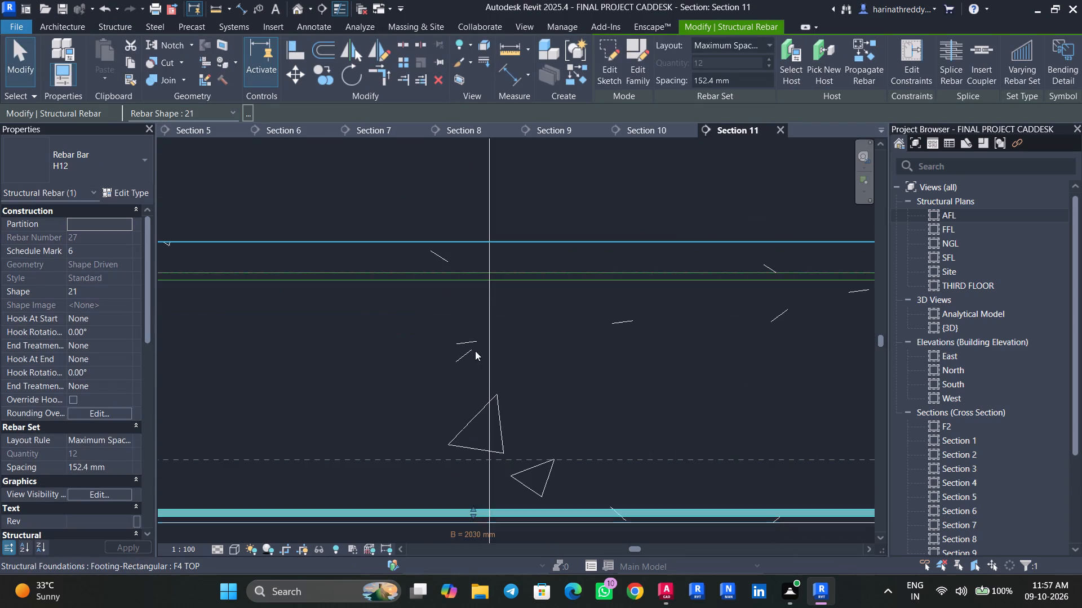
{"action": "key", "text": "Escape"}
{"action": "left_click", "coordinate": [499, 278]}
{"action": "left_click_drag", "start_coordinate": [476, 276], "coordinate": [476, 284]}
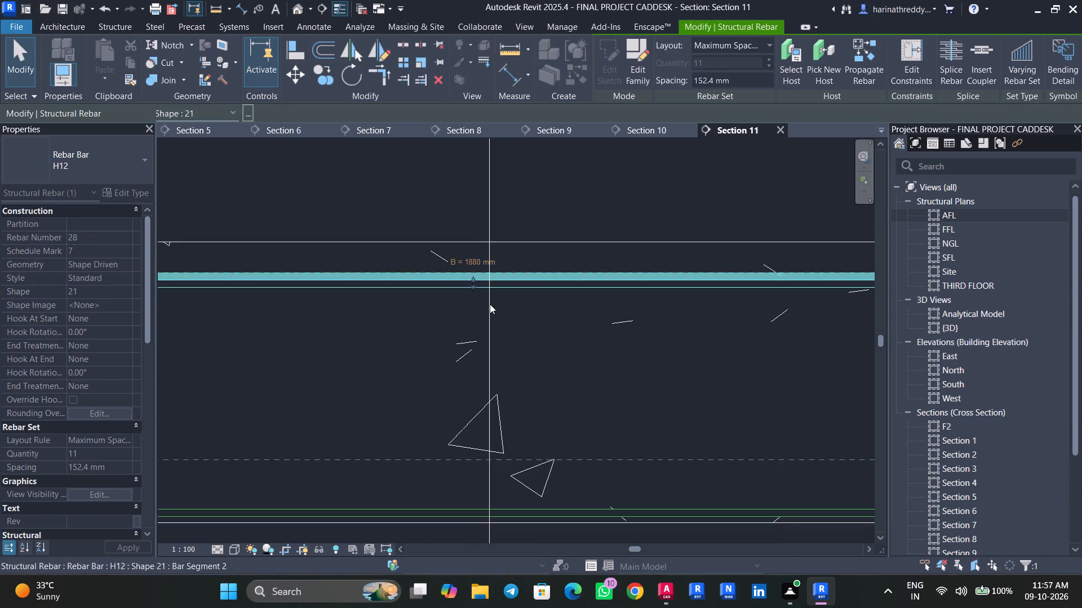
{"action": "key", "text": "Escape"}
Set both upturned end legs of the lower tier's bent bars to 85 mm.
{"action": "scroll", "coordinate": [584, 347], "scroll_direction": "down", "scroll_amount": 1}
{"action": "scroll", "coordinate": [584, 347], "scroll_direction": "up", "scroll_amount": 1}
{"action": "scroll", "coordinate": [584, 347], "scroll_direction": "down", "scroll_amount": 3}
{"action": "scroll", "coordinate": [584, 347], "scroll_direction": "up", "scroll_amount": 1}
{"action": "scroll", "coordinate": [584, 346], "scroll_direction": "down", "scroll_amount": 2}
{"action": "middle_click_drag", "start_coordinate": [584, 346], "coordinate": [374, 330]}
{"action": "left_click", "coordinate": [667, 414]}
{"action": "scroll", "coordinate": [670, 410], "scroll_direction": "up", "scroll_amount": 2}
{"action": "scroll", "coordinate": [670, 410], "scroll_direction": "down", "scroll_amount": 1}
{"action": "scroll", "coordinate": [670, 410], "scroll_direction": "up", "scroll_amount": 1}
{"action": "left_click", "coordinate": [686, 404]}
{"action": "type", "text": "85"}
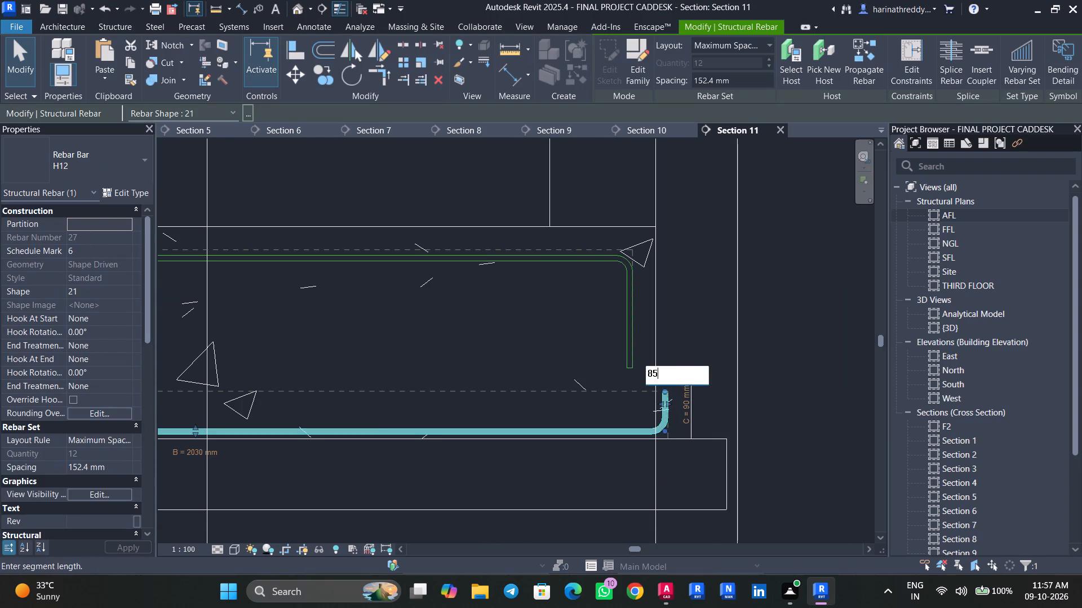
{"action": "key", "text": "Return"}
{"action": "scroll", "coordinate": [520, 355], "scroll_direction": "up", "scroll_amount": 1}
{"action": "scroll", "coordinate": [520, 355], "scroll_direction": "down", "scroll_amount": 8}
{"action": "middle_click_drag", "start_coordinate": [518, 357], "coordinate": [736, 391]}
{"action": "scroll", "coordinate": [555, 391], "scroll_direction": "up", "scroll_amount": 1}
{"action": "middle_click_drag", "start_coordinate": [552, 391], "coordinate": [605, 396]}
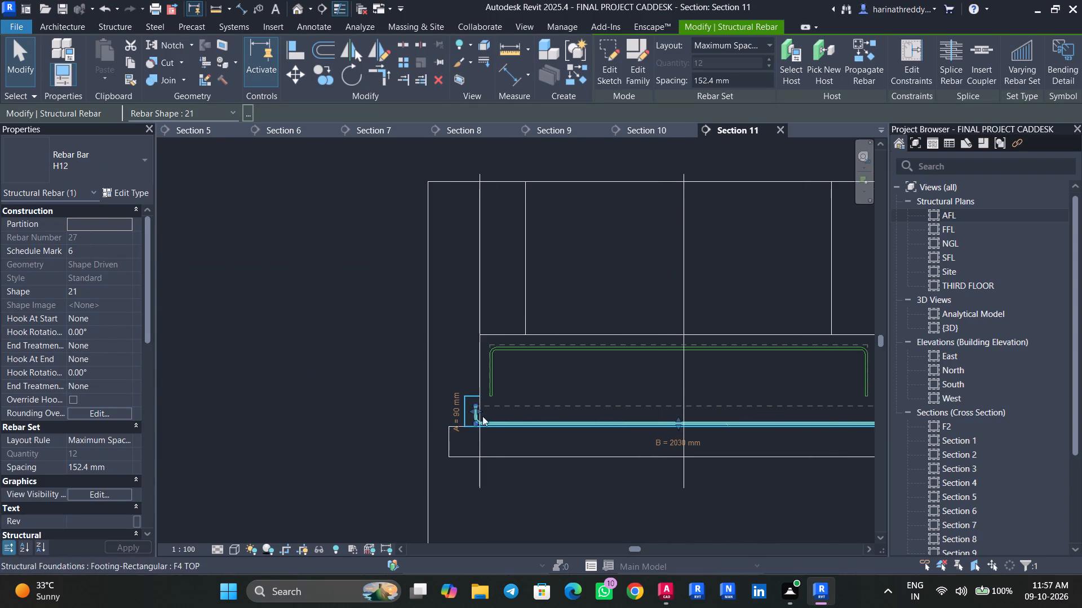
{"action": "left_click", "coordinate": [453, 420]}
{"action": "type", "text": "85"}
{"action": "key", "text": "Return"}
{"action": "key", "text": "Escape"}
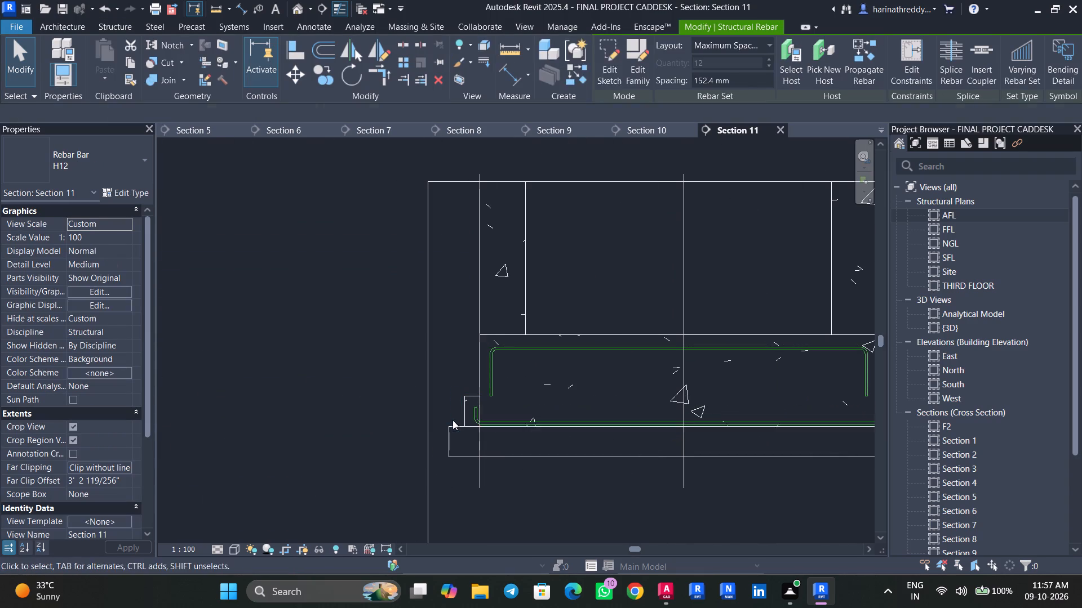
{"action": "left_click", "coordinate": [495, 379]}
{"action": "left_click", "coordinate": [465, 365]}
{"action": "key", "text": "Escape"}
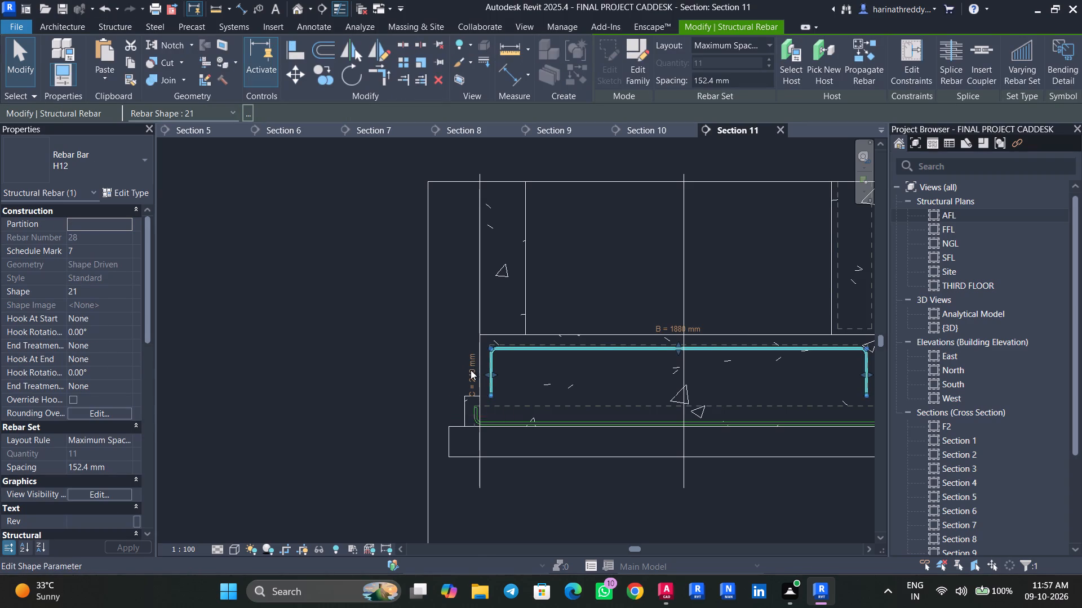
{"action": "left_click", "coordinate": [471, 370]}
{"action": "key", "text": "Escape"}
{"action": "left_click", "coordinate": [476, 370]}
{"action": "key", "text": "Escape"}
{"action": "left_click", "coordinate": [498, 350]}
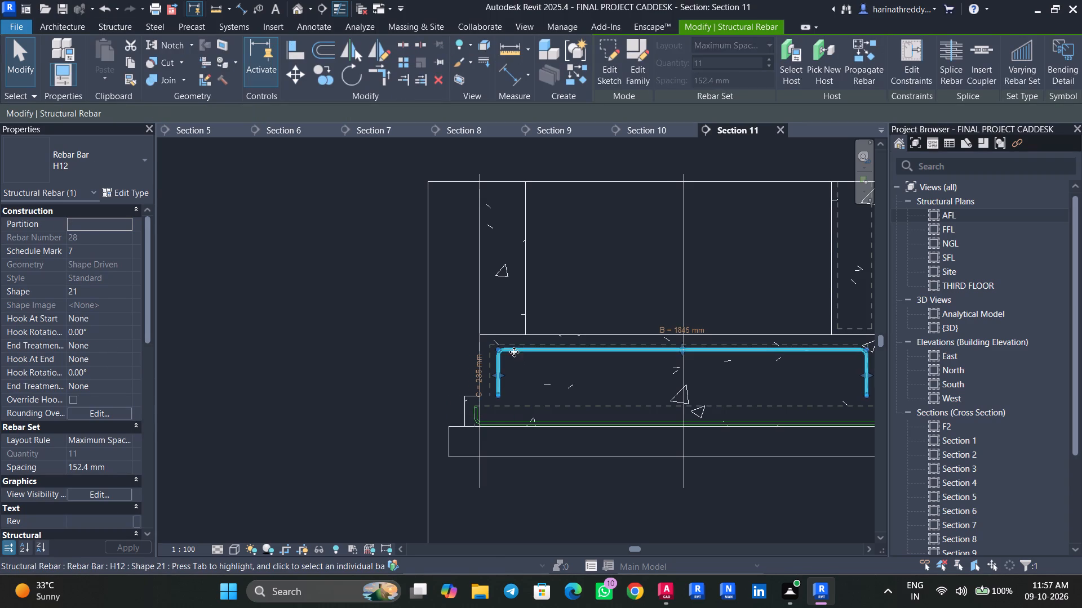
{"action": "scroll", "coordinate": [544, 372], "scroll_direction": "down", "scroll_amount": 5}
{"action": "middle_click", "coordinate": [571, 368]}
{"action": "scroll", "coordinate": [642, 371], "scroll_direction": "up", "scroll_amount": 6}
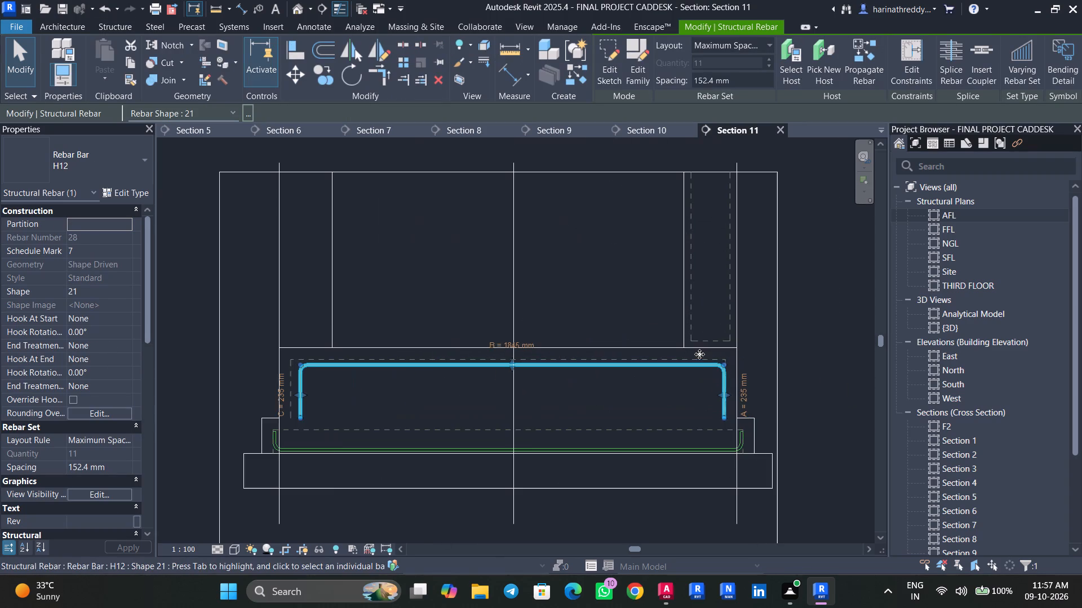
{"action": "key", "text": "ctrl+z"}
Set both downturned end legs of the upper tier's bent bars to 150 mm.
{"action": "left_click", "coordinate": [497, 375]}
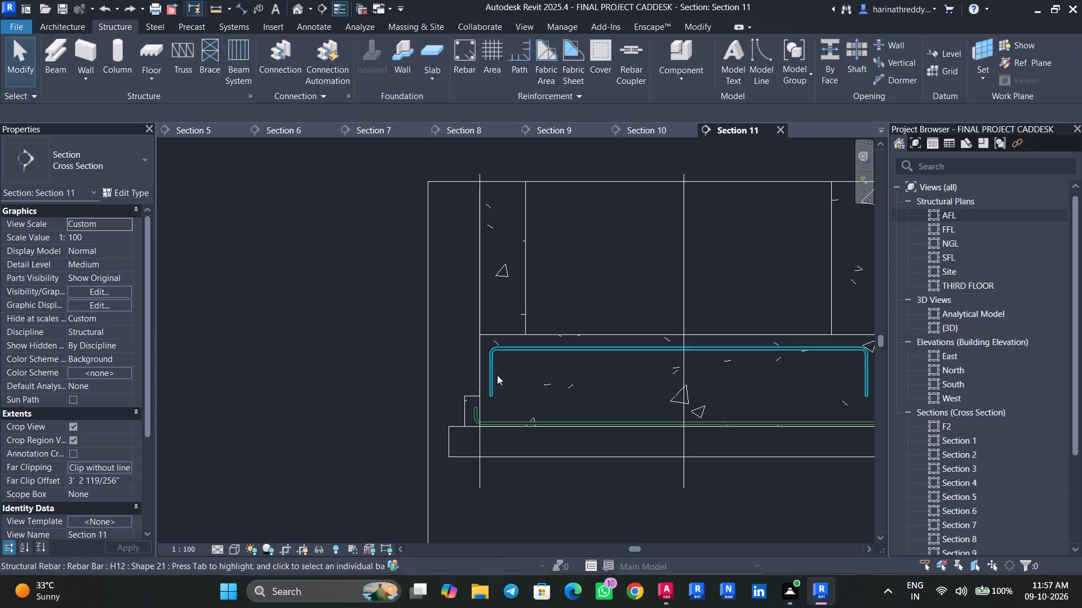
{"action": "scroll", "coordinate": [487, 375], "scroll_direction": "up", "scroll_amount": 1}
{"action": "left_click", "coordinate": [473, 369]}
{"action": "type", "text": "150"}
{"action": "key", "text": "Return"}
{"action": "middle_click_drag", "start_coordinate": [644, 373], "coordinate": [414, 392]}
{"action": "middle_click_drag", "start_coordinate": [692, 376], "coordinate": [612, 386]}
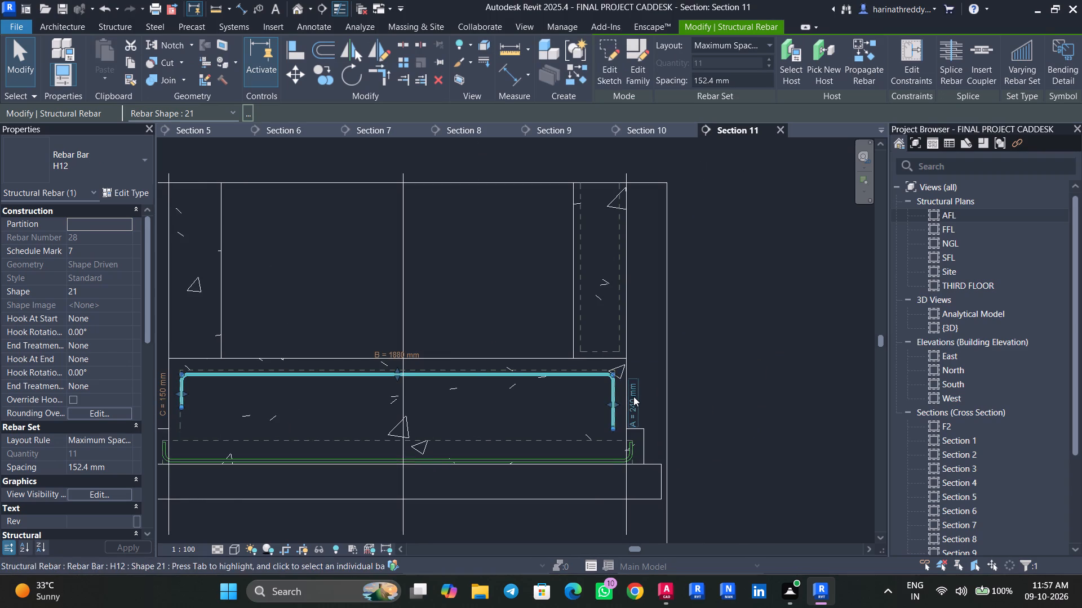
{"action": "left_click", "coordinate": [633, 396]}
{"action": "type", "text": "150"}
{"action": "key", "text": "Return"}
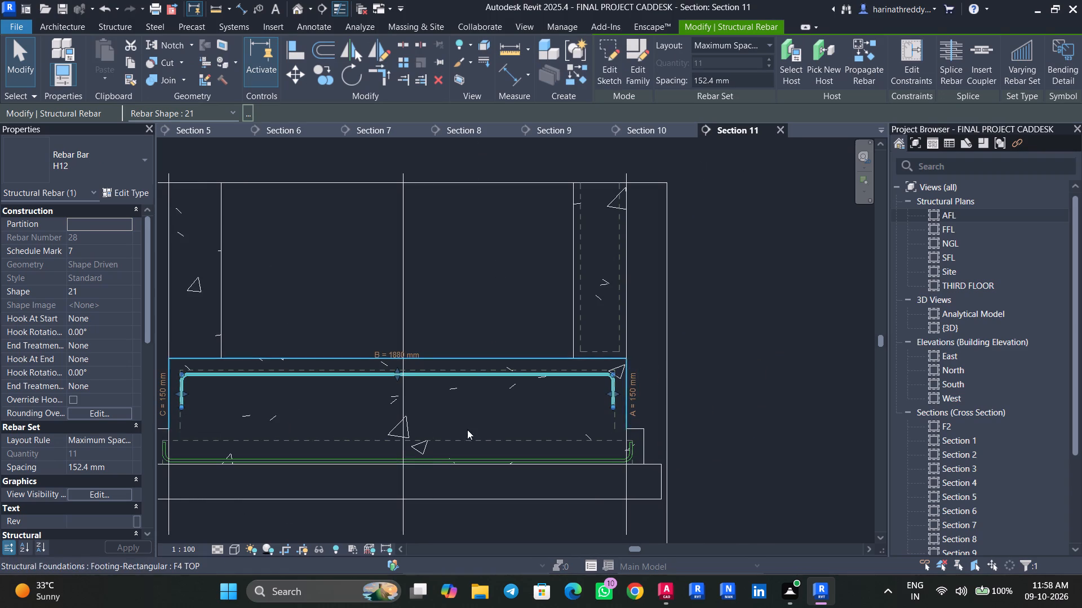
{"action": "middle_click_drag", "start_coordinate": [446, 403], "coordinate": [612, 345]}
{"action": "key", "text": "Escape"}
{"action": "key", "text": "Escape"}
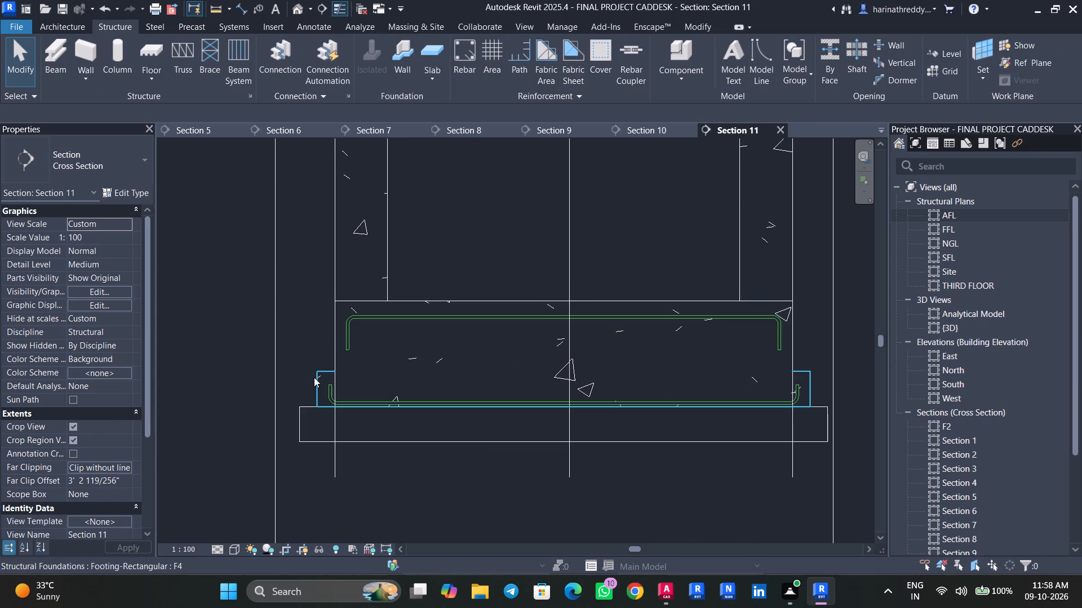
Place straight shape 00 H12 bar sets at 152.4 mm spacing, perpendicular to cover, against the bent bars in both F4 tiers.
{"action": "left_click", "coordinate": [314, 377]}
{"action": "left_click", "coordinate": [677, 79]}
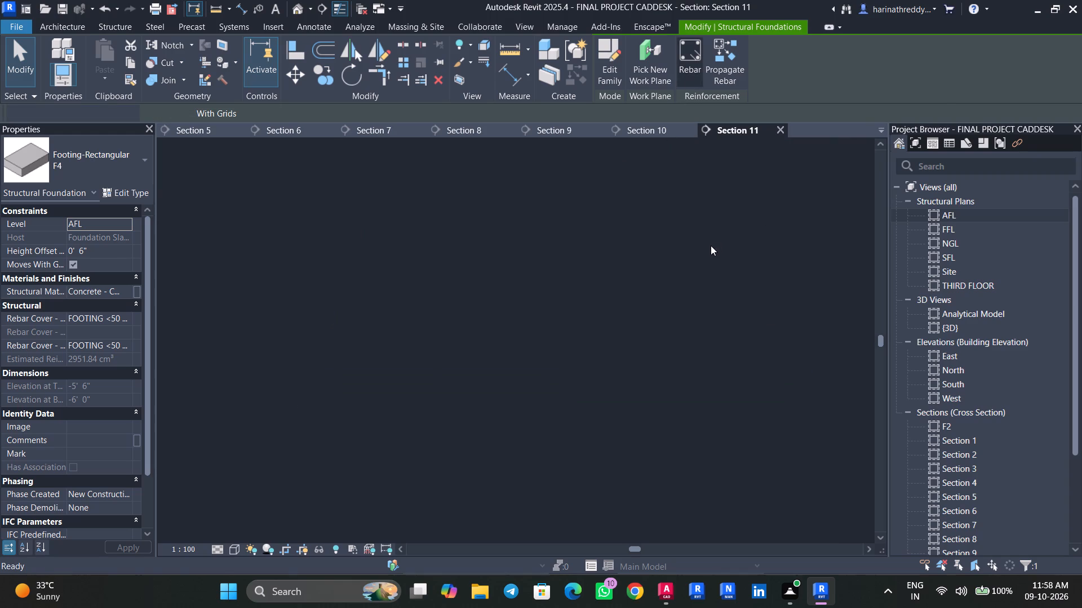
{"action": "scroll", "coordinate": [797, 266], "scroll_direction": "up", "scroll_amount": 20}
{"action": "scroll", "coordinate": [797, 266], "scroll_direction": "up", "scroll_amount": 4}
{"action": "left_click", "coordinate": [808, 149]}
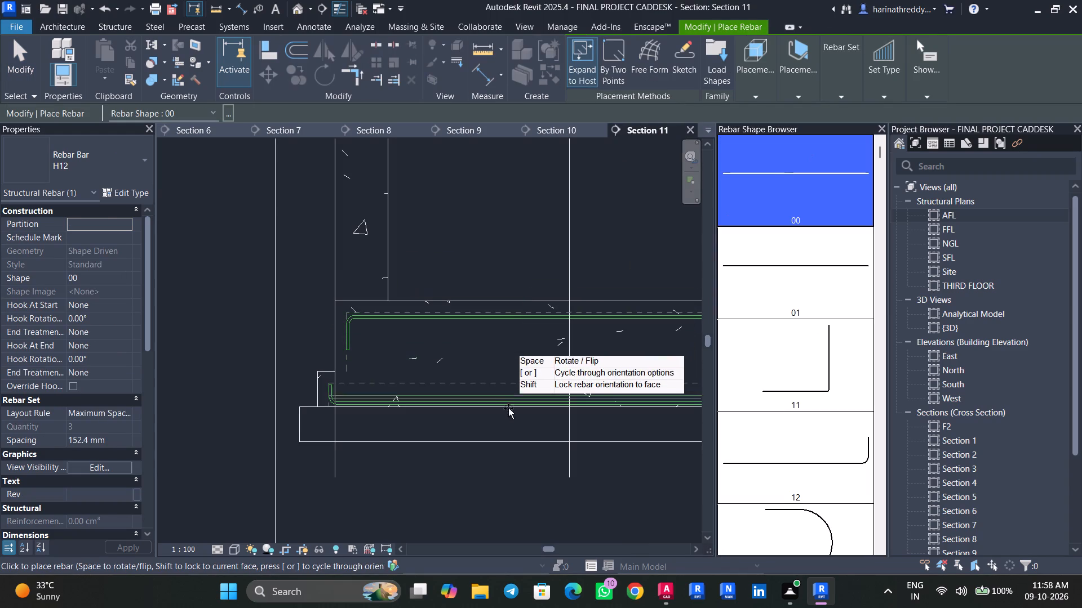
{"action": "left_click", "coordinate": [791, 98]}
{"action": "left_click", "coordinate": [796, 119]}
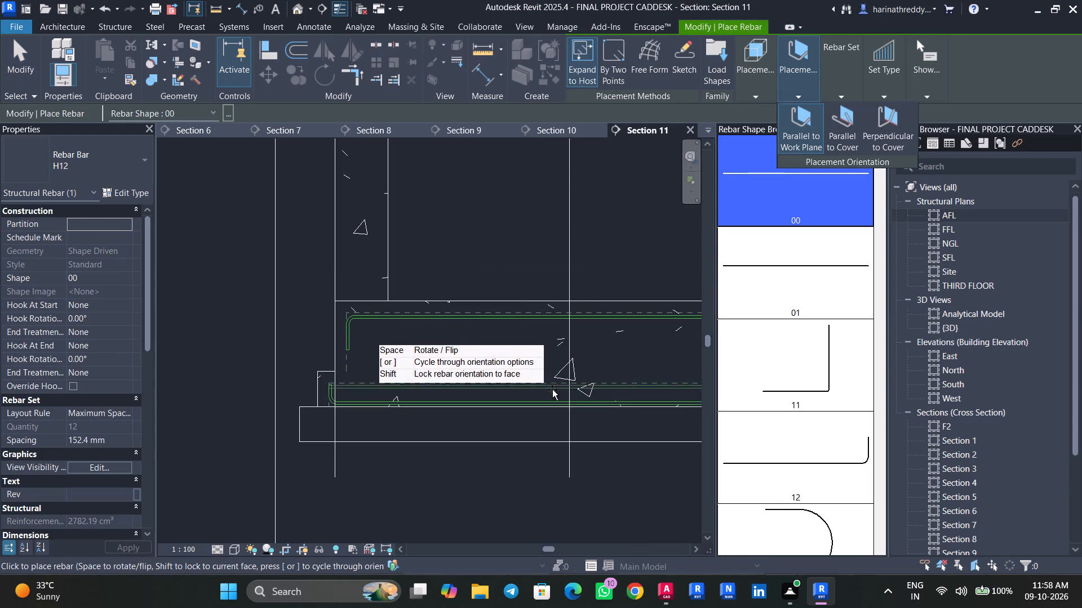
{"action": "left_click", "coordinate": [895, 116]}
{"action": "middle_click_drag", "start_coordinate": [552, 388], "coordinate": [504, 332]}
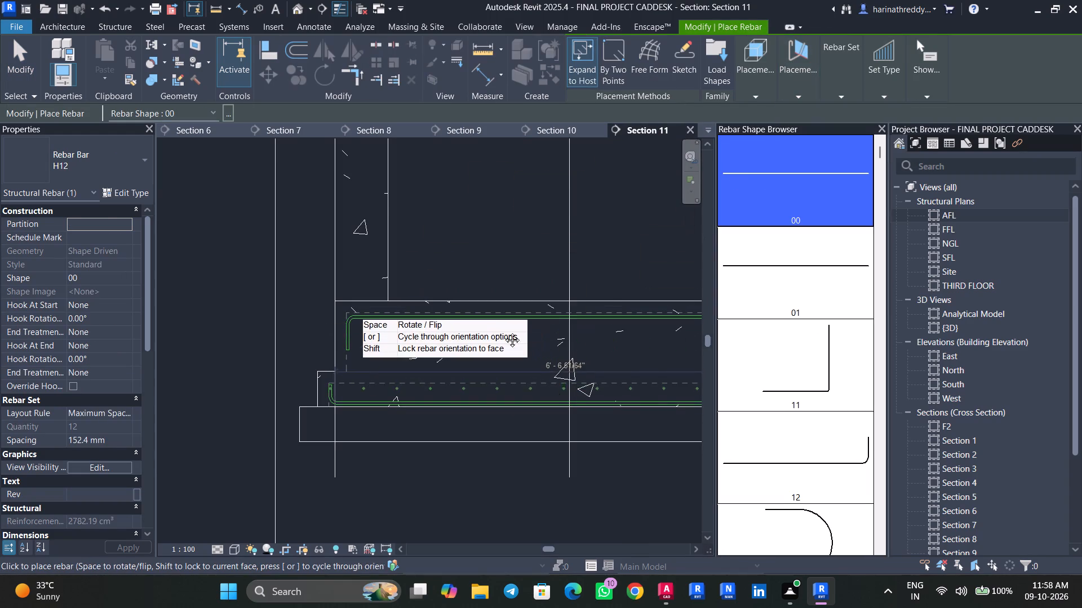
{"action": "middle_click_drag", "start_coordinate": [504, 332], "coordinate": [453, 292]}
{"action": "scroll", "coordinate": [450, 305], "scroll_direction": "up", "scroll_amount": 4}
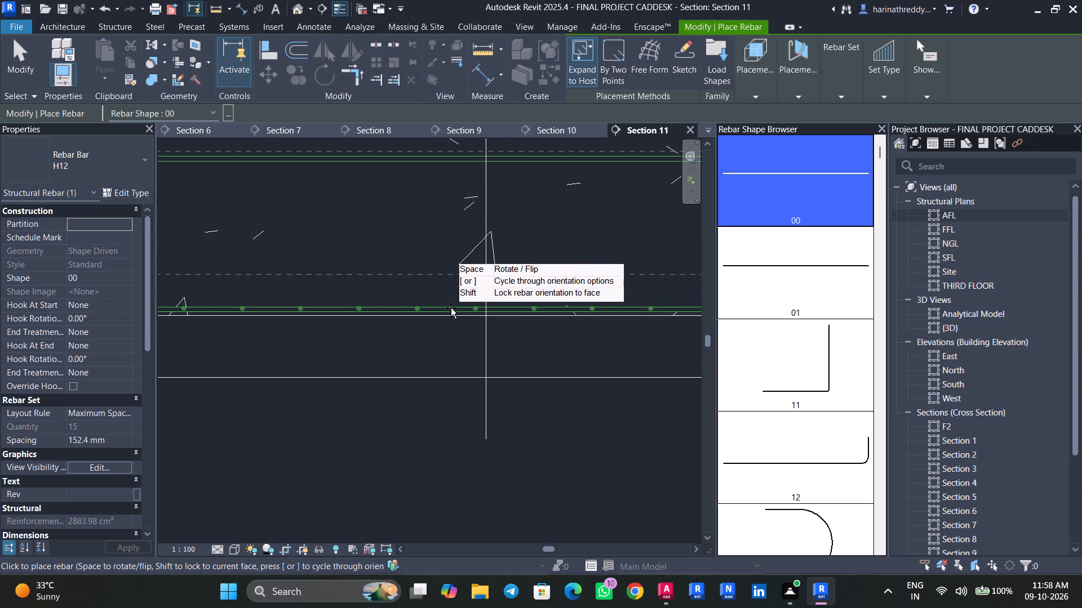
{"action": "left_click", "coordinate": [452, 303]}
{"action": "middle_click_drag", "start_coordinate": [482, 238], "coordinate": [497, 357]}
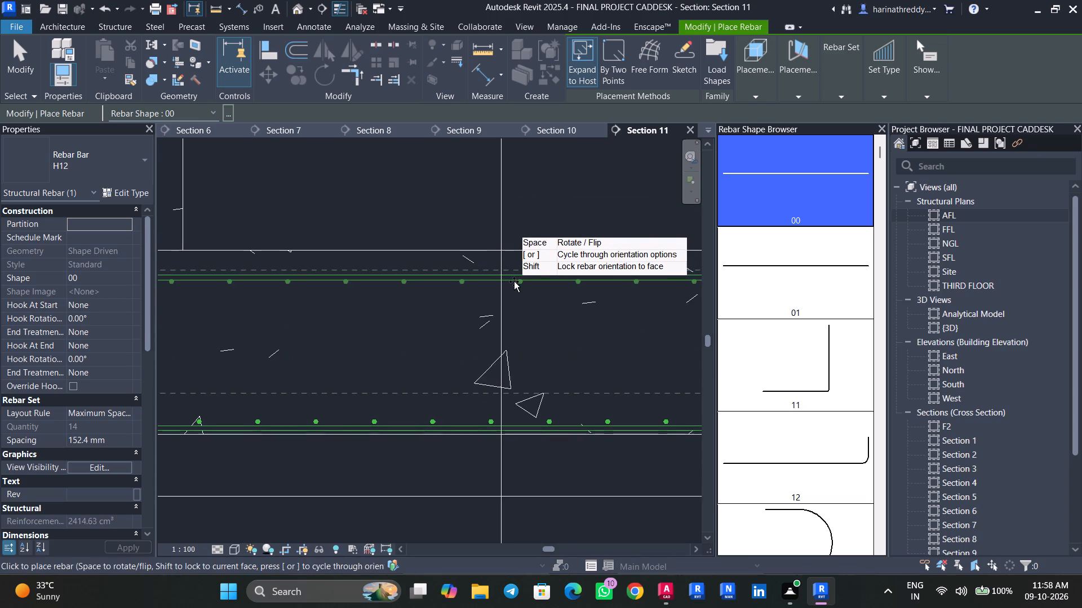
{"action": "middle_click_drag", "start_coordinate": [514, 282], "coordinate": [525, 337]}
{"action": "left_click", "coordinate": [526, 340]}
{"action": "key", "text": "Escape"}
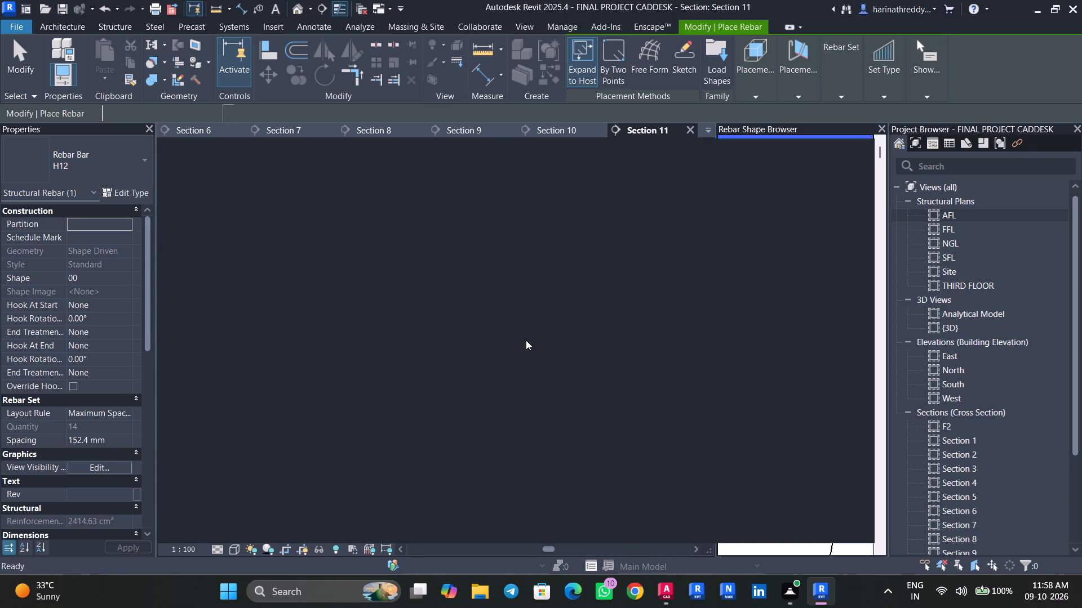
{"action": "key", "text": "Escape"}
{"action": "key", "text": "Escape"}
Move the lower straight bar set's first bar inside the bent leg, about 3 11/64" from the footing edge, and nudge it down.
{"action": "middle_click_drag", "start_coordinate": [559, 366], "coordinate": [697, 283]}
{"action": "middle_click_drag", "start_coordinate": [555, 324], "coordinate": [716, 315]}
{"action": "scroll", "coordinate": [707, 315], "scroll_direction": "down", "scroll_amount": 1}
{"action": "scroll", "coordinate": [409, 392], "scroll_direction": "up", "scroll_amount": 2}
{"action": "scroll", "coordinate": [419, 385], "scroll_direction": "down", "scroll_amount": 1}
{"action": "scroll", "coordinate": [425, 381], "scroll_direction": "up", "scroll_amount": 11}
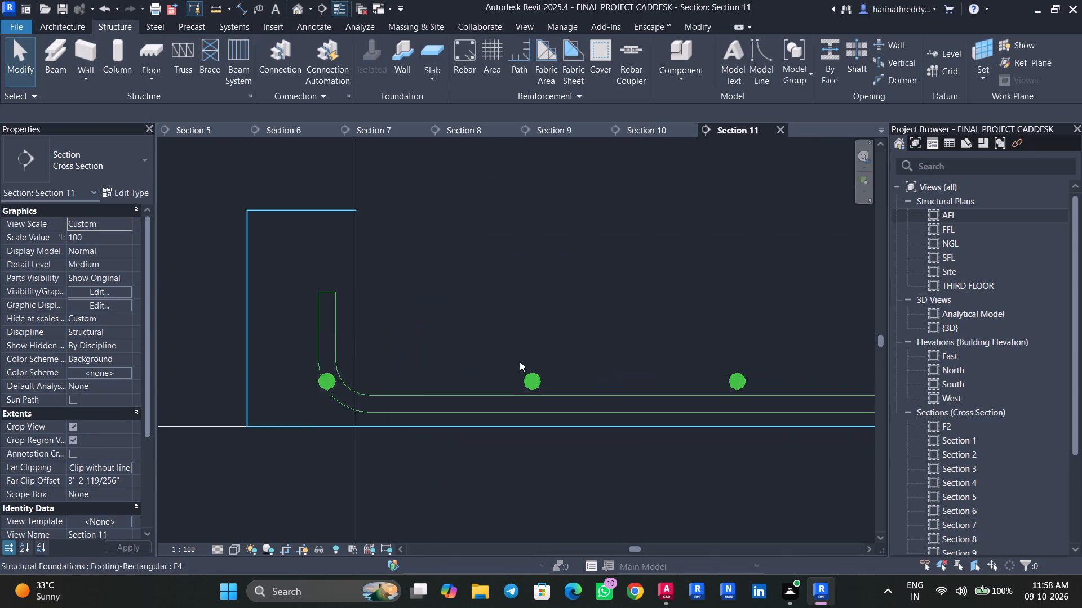
{"action": "left_click", "coordinate": [536, 383]}
{"action": "left_click_drag", "start_coordinate": [269, 387], "coordinate": [327, 396]}
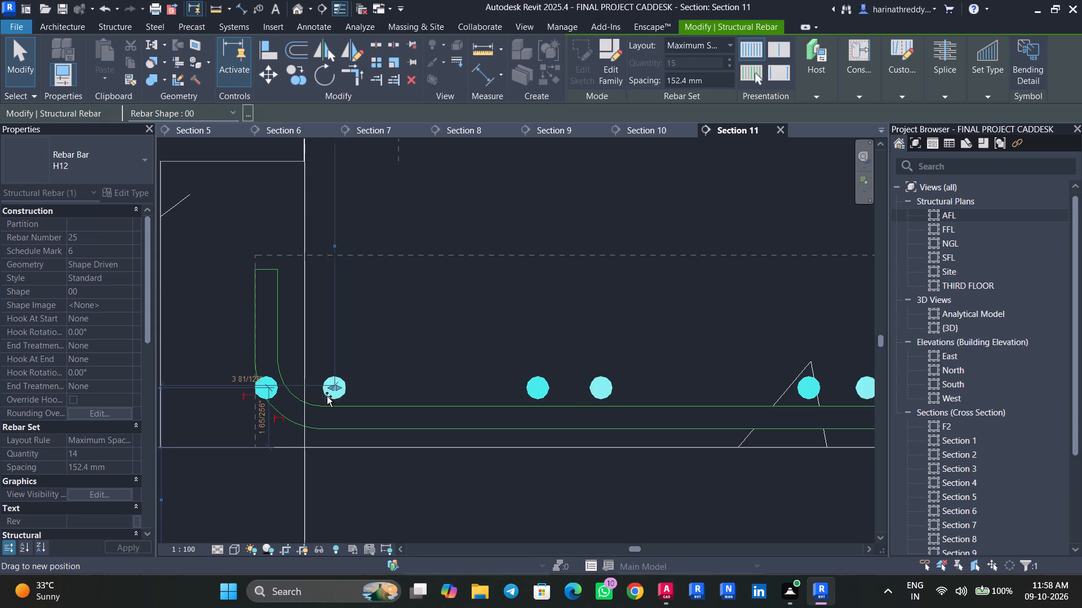
{"action": "left_click_drag", "start_coordinate": [327, 396], "coordinate": [313, 400]}
{"action": "key", "text": "Down"}
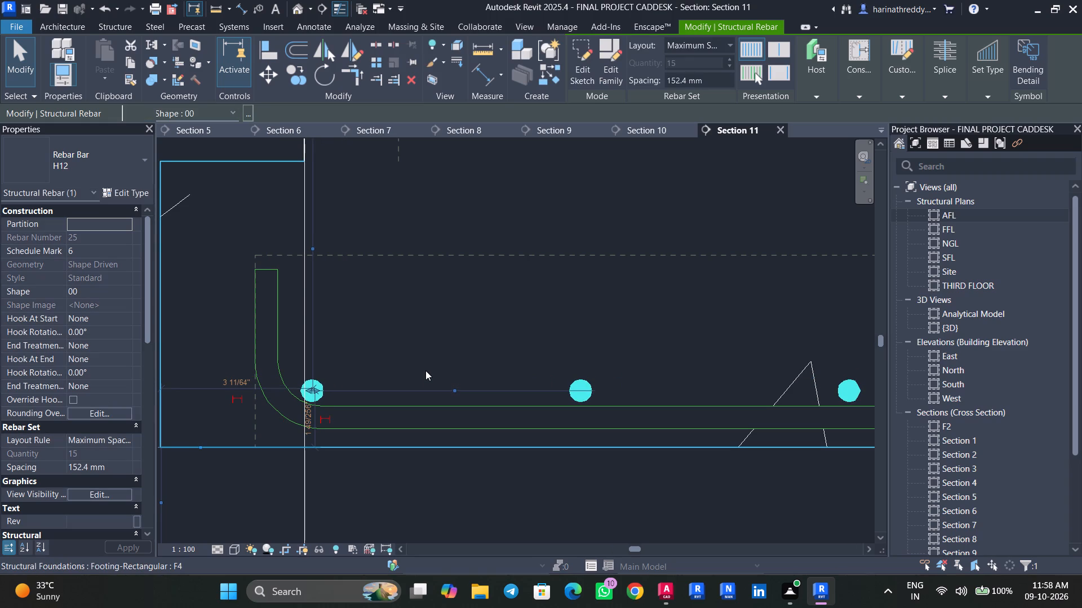
{"action": "key", "text": "Down"}
Move the lower tier straight bar set's end bar at the footing's opposite end inward, clear of the bent bars' upturned leg.
{"action": "scroll", "coordinate": [453, 319], "scroll_direction": "down", "scroll_amount": 2}
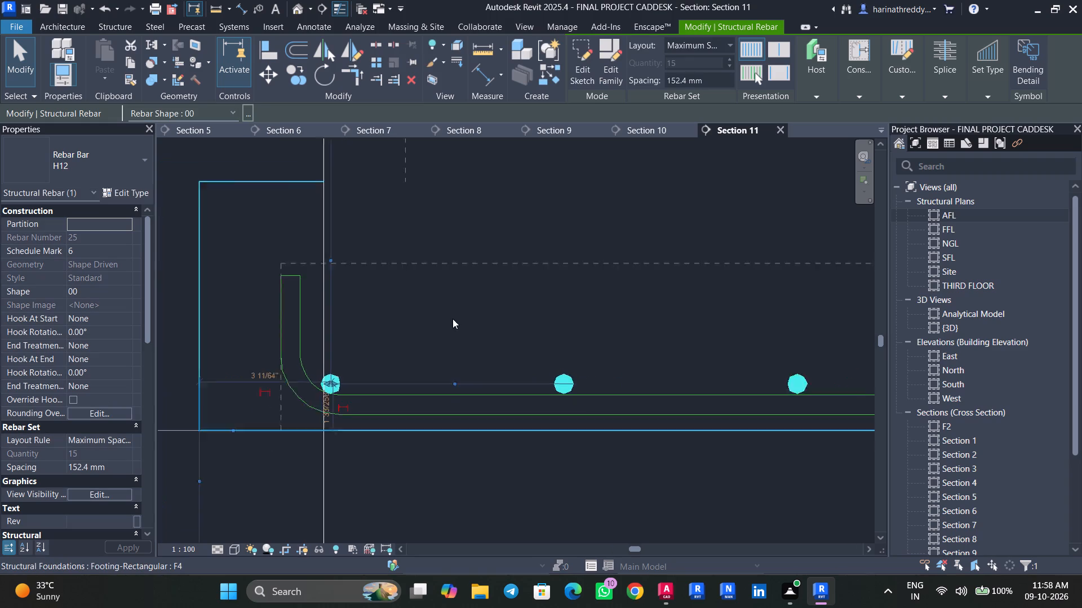
{"action": "scroll", "coordinate": [453, 319], "scroll_direction": "down", "scroll_amount": 3}
{"action": "scroll", "coordinate": [453, 319], "scroll_direction": "up", "scroll_amount": 1}
{"action": "scroll", "coordinate": [453, 319], "scroll_direction": "down", "scroll_amount": 3}
{"action": "middle_click_drag", "start_coordinate": [652, 299], "coordinate": [360, 316]}
{"action": "middle_click_drag", "start_coordinate": [717, 322], "coordinate": [493, 341]}
{"action": "middle_click_drag", "start_coordinate": [668, 344], "coordinate": [470, 350]}
{"action": "middle_click_drag", "start_coordinate": [716, 357], "coordinate": [513, 364]}
{"action": "middle_click_drag", "start_coordinate": [727, 355], "coordinate": [539, 367]}
{"action": "middle_click_drag", "start_coordinate": [730, 366], "coordinate": [620, 373]}
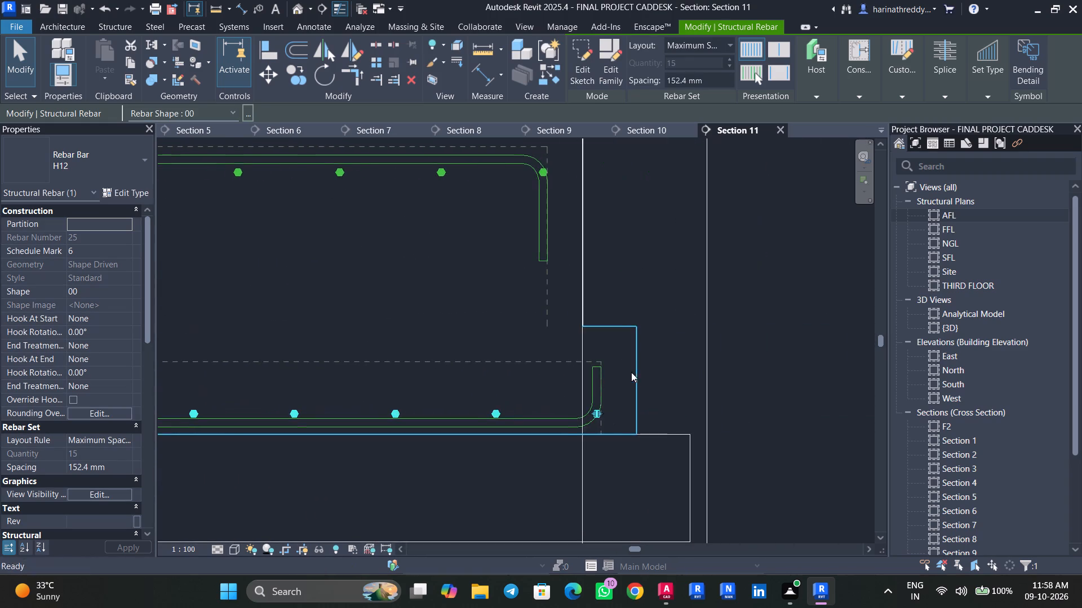
{"action": "scroll", "coordinate": [582, 397], "scroll_direction": "up", "scroll_amount": 6}
{"action": "scroll", "coordinate": [597, 407], "scroll_direction": "down", "scroll_amount": 1}
{"action": "middle_click_drag", "start_coordinate": [600, 399], "coordinate": [682, 344]}
{"action": "scroll", "coordinate": [681, 344], "scroll_direction": "up", "scroll_amount": 4}
{"action": "left_click_drag", "start_coordinate": [700, 386], "coordinate": [653, 390]}
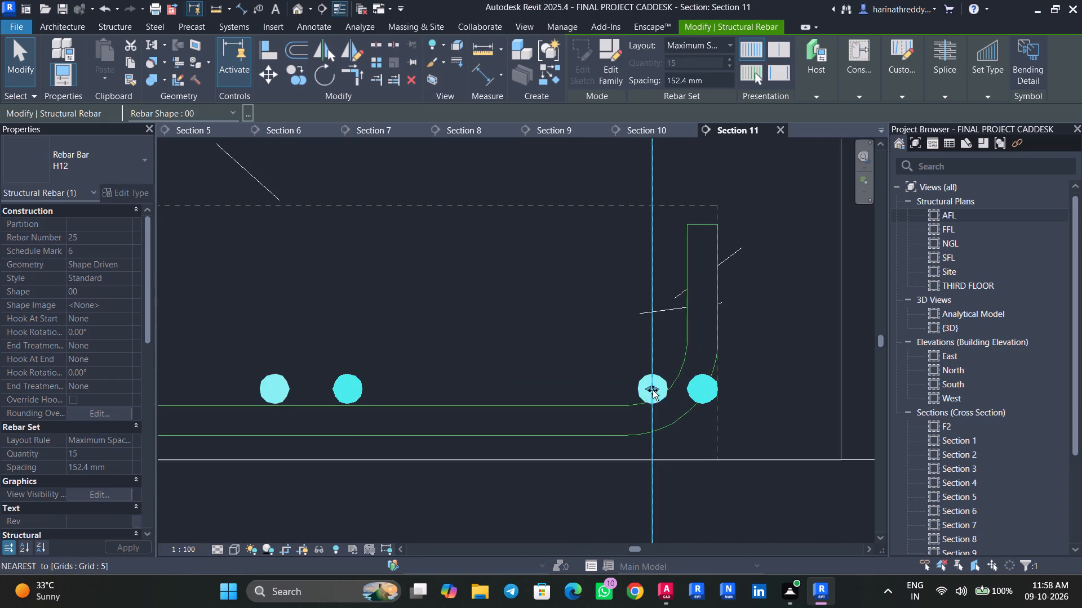
{"action": "left_click_drag", "start_coordinate": [653, 390], "coordinate": [642, 390]}
{"action": "scroll", "coordinate": [621, 331], "scroll_direction": "down", "scroll_amount": 7}
Nudge the upper tier's straight H12 bar set up two increments against the underside of the bent bars.
{"action": "middle_click_drag", "start_coordinate": [612, 315], "coordinate": [649, 372]}
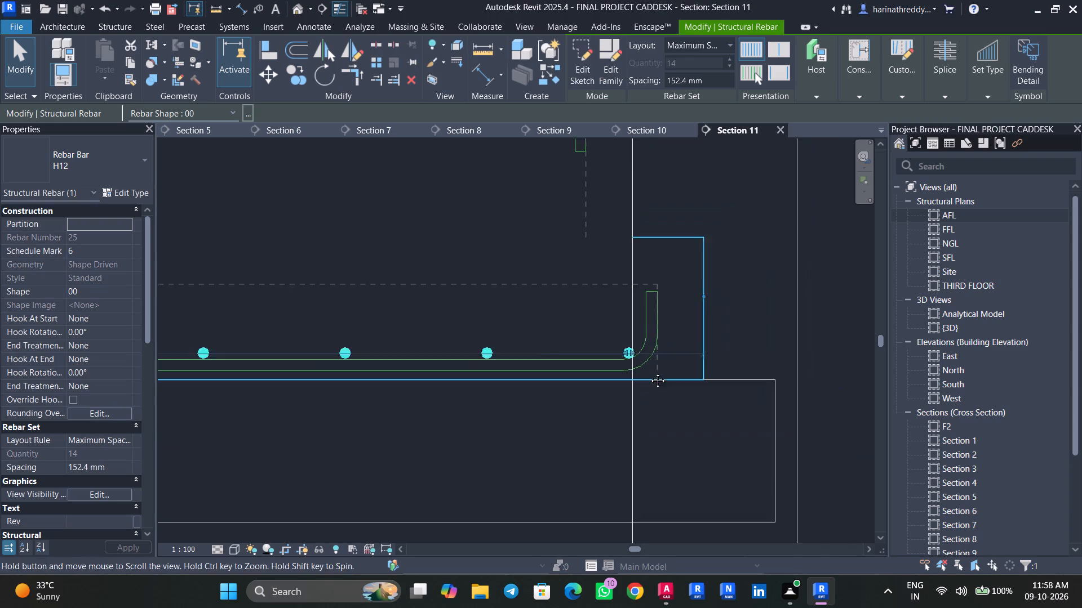
{"action": "middle_click_drag", "start_coordinate": [649, 372], "coordinate": [724, 475]}
{"action": "middle_click_drag", "start_coordinate": [611, 315], "coordinate": [715, 515]}
{"action": "scroll", "coordinate": [506, 400], "scroll_direction": "up", "scroll_amount": 13}
{"action": "scroll", "coordinate": [593, 414], "scroll_direction": "down", "scroll_amount": 1}
{"action": "scroll", "coordinate": [595, 415], "scroll_direction": "up", "scroll_amount": 5}
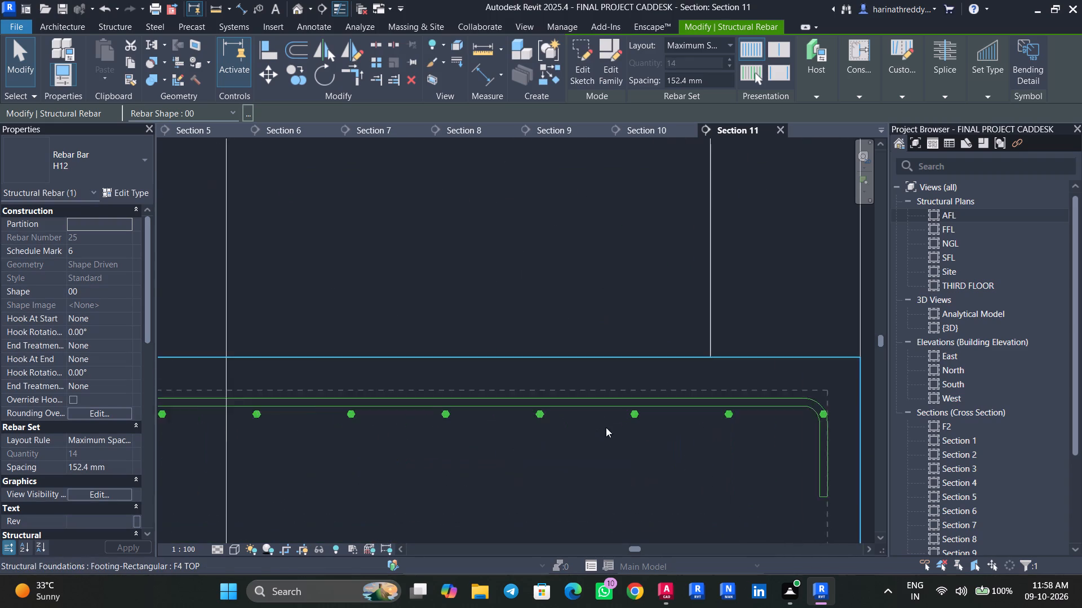
{"action": "scroll", "coordinate": [606, 427], "scroll_direction": "up", "scroll_amount": 3}
{"action": "scroll", "coordinate": [657, 440], "scroll_direction": "down", "scroll_amount": 1}
{"action": "scroll", "coordinate": [657, 440], "scroll_direction": "up", "scroll_amount": 4}
{"action": "middle_click_drag", "start_coordinate": [668, 429], "coordinate": [474, 461]}
{"action": "key", "text": "Escape"}
{"action": "left_click", "coordinate": [607, 425]}
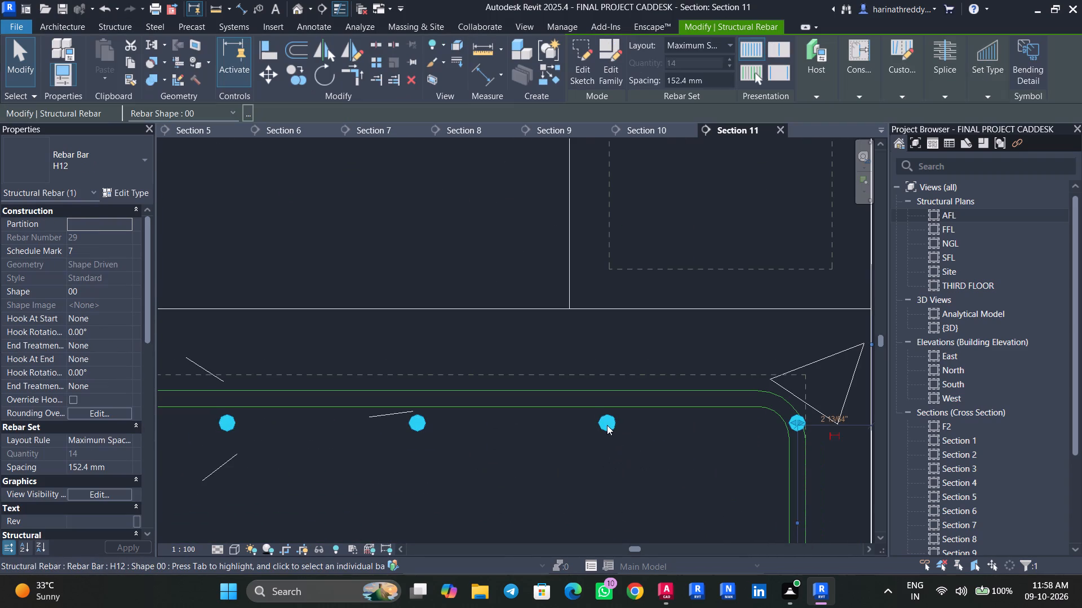
{"action": "key", "text": "Up"}
{"action": "key", "text": "Up"}
{"action": "scroll", "coordinate": [607, 425], "scroll_direction": "up", "scroll_amount": 5}
{"action": "scroll", "coordinate": [607, 425], "scroll_direction": "down", "scroll_amount": 1}
{"action": "scroll", "coordinate": [609, 426], "scroll_direction": "up", "scroll_amount": 5}
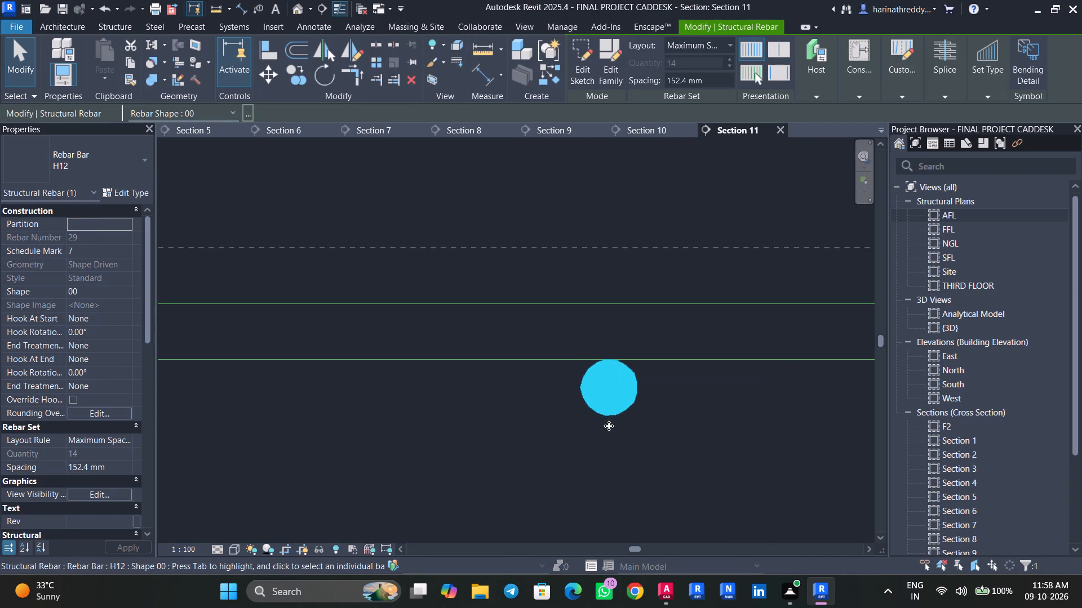
{"action": "scroll", "coordinate": [615, 429], "scroll_direction": "down", "scroll_amount": 3}
{"action": "scroll", "coordinate": [614, 435], "scroll_direction": "up", "scroll_amount": 1}
{"action": "scroll", "coordinate": [614, 435], "scroll_direction": "down", "scroll_amount": 6}
Move the upper straight set's end bar near the 2 13/64" edge offset inside the downturned leg, about 3.3" from the footing edge.
{"action": "middle_click_drag", "start_coordinate": [647, 440], "coordinate": [542, 447]}
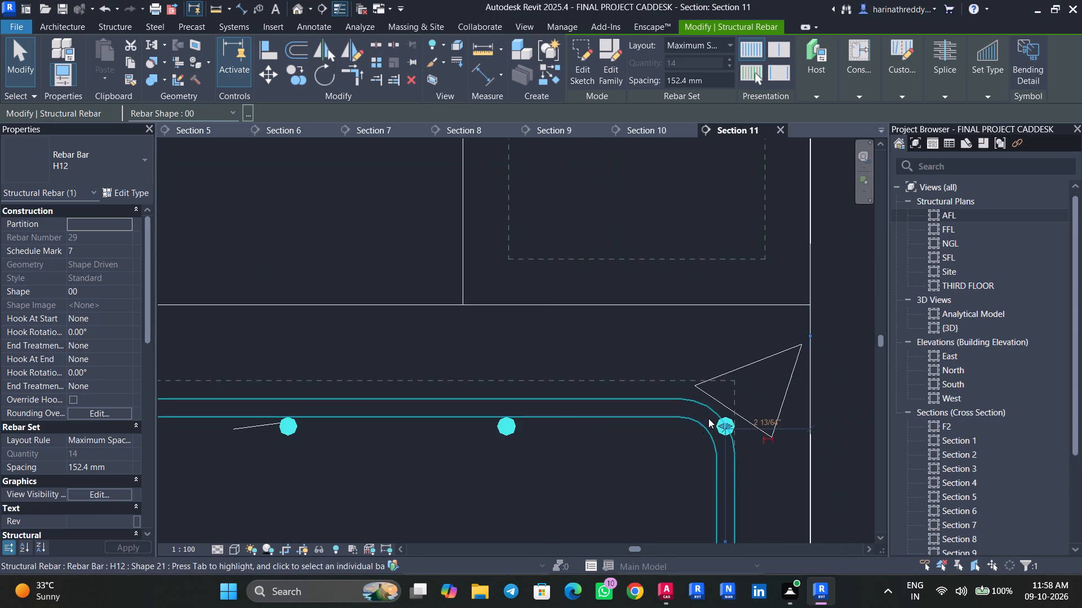
{"action": "scroll", "coordinate": [711, 418], "scroll_direction": "up", "scroll_amount": 1}
{"action": "scroll", "coordinate": [712, 418], "scroll_direction": "down", "scroll_amount": 1}
{"action": "scroll", "coordinate": [712, 418], "scroll_direction": "up", "scroll_amount": 6}
{"action": "left_click_drag", "start_coordinate": [732, 424], "coordinate": [632, 444]}
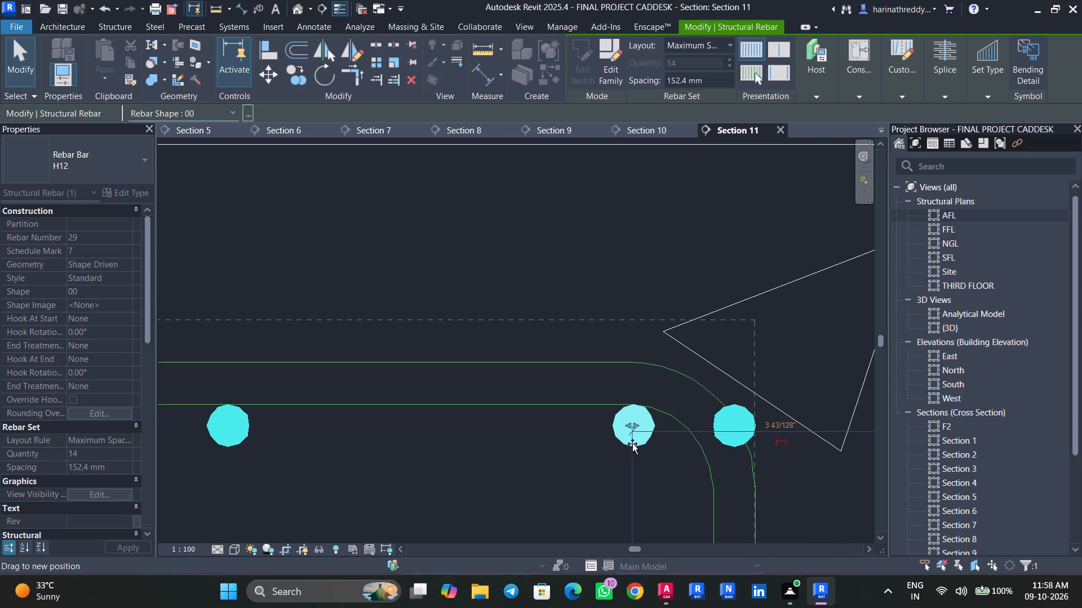
{"action": "left_click_drag", "start_coordinate": [632, 444], "coordinate": [640, 444]}
{"action": "key", "text": "Escape"}
Move the upper straight set's bar at the opposite end inward, inside the bent bars' other downturned leg.
{"action": "scroll", "coordinate": [618, 453], "scroll_direction": "down", "scroll_amount": 4}
{"action": "scroll", "coordinate": [618, 453], "scroll_direction": "up", "scroll_amount": 1}
{"action": "scroll", "coordinate": [618, 453], "scroll_direction": "down", "scroll_amount": 1}
{"action": "scroll", "coordinate": [618, 453], "scroll_direction": "up", "scroll_amount": 1}
{"action": "scroll", "coordinate": [618, 453], "scroll_direction": "down", "scroll_amount": 10}
{"action": "middle_click_drag", "start_coordinate": [460, 466], "coordinate": [766, 464]}
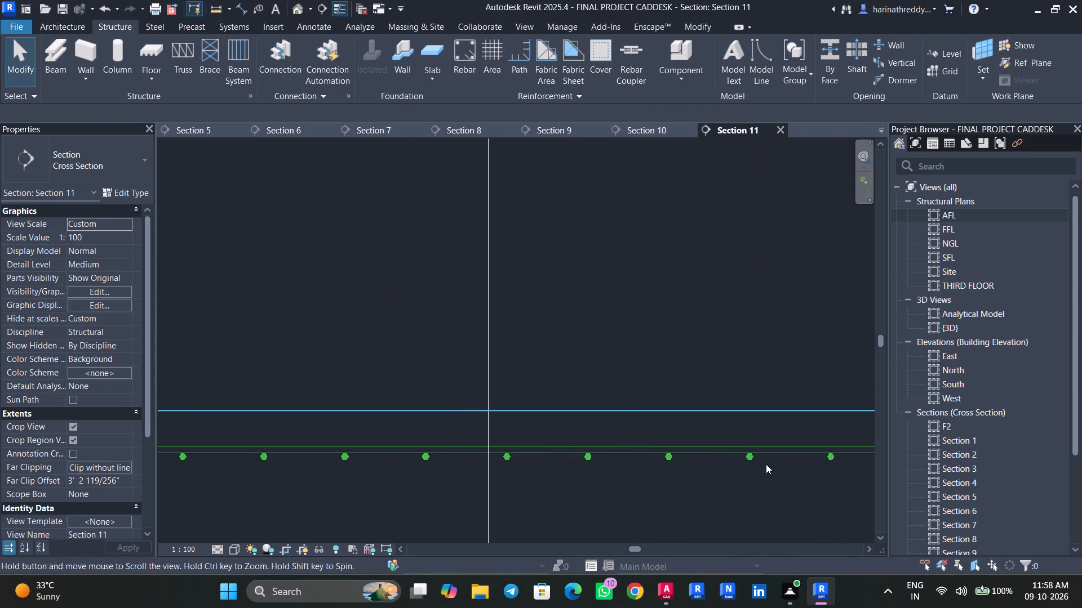
{"action": "middle_click_drag", "start_coordinate": [766, 464], "coordinate": [826, 473]}
{"action": "middle_click_drag", "start_coordinate": [495, 459], "coordinate": [690, 471]}
{"action": "middle_click_drag", "start_coordinate": [473, 478], "coordinate": [662, 457]}
{"action": "scroll", "coordinate": [672, 455], "scroll_direction": "down", "scroll_amount": 1}
{"action": "middle_click_drag", "start_coordinate": [477, 480], "coordinate": [653, 461]}
{"action": "scroll", "coordinate": [506, 437], "scroll_direction": "up", "scroll_amount": 8}
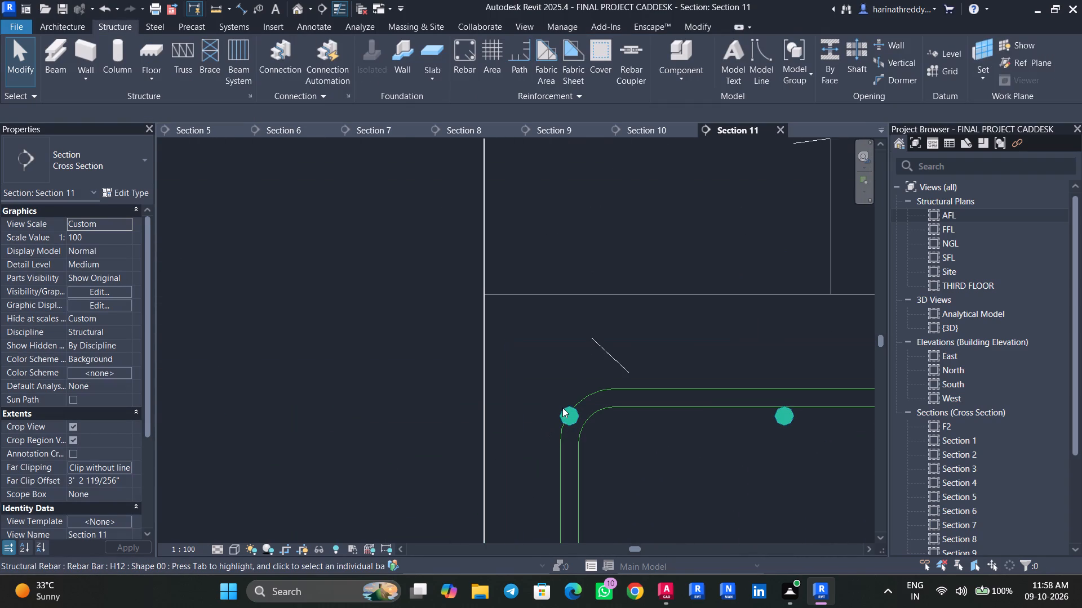
{"action": "left_click", "coordinate": [562, 408]}
{"action": "scroll", "coordinate": [577, 414], "scroll_direction": "up", "scroll_amount": 7}
{"action": "scroll", "coordinate": [577, 415], "scroll_direction": "down", "scroll_amount": 1}
{"action": "scroll", "coordinate": [577, 415], "scroll_direction": "up", "scroll_amount": 2}
{"action": "left_click_drag", "start_coordinate": [555, 417], "coordinate": [683, 436]}
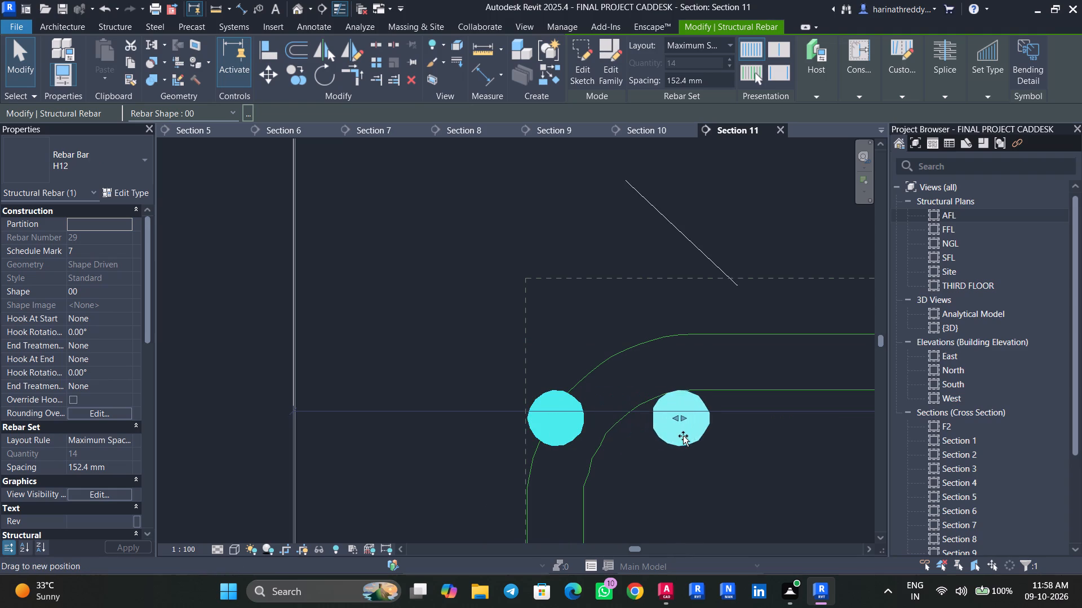
{"action": "left_click_drag", "start_coordinate": [683, 436], "coordinate": [686, 437]}
{"action": "key", "text": "Escape"}
Select all instances of the H12 rebar and set them to show unobscured in the {3D} view.
{"action": "left_click", "coordinate": [679, 434]}
{"action": "type", "text": "SA"}
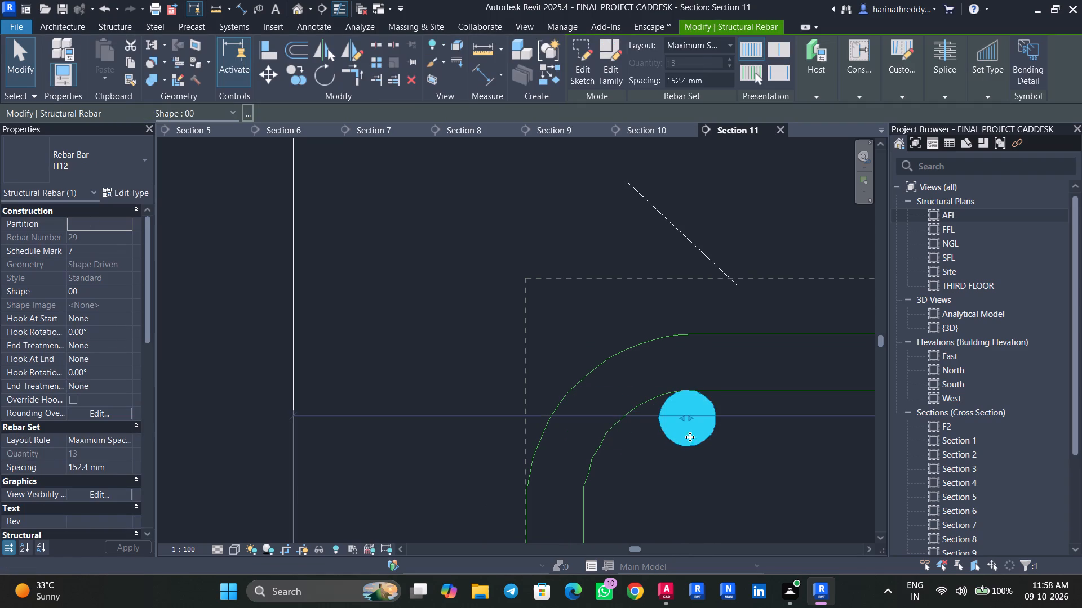
{"action": "left_click", "coordinate": [131, 496]}
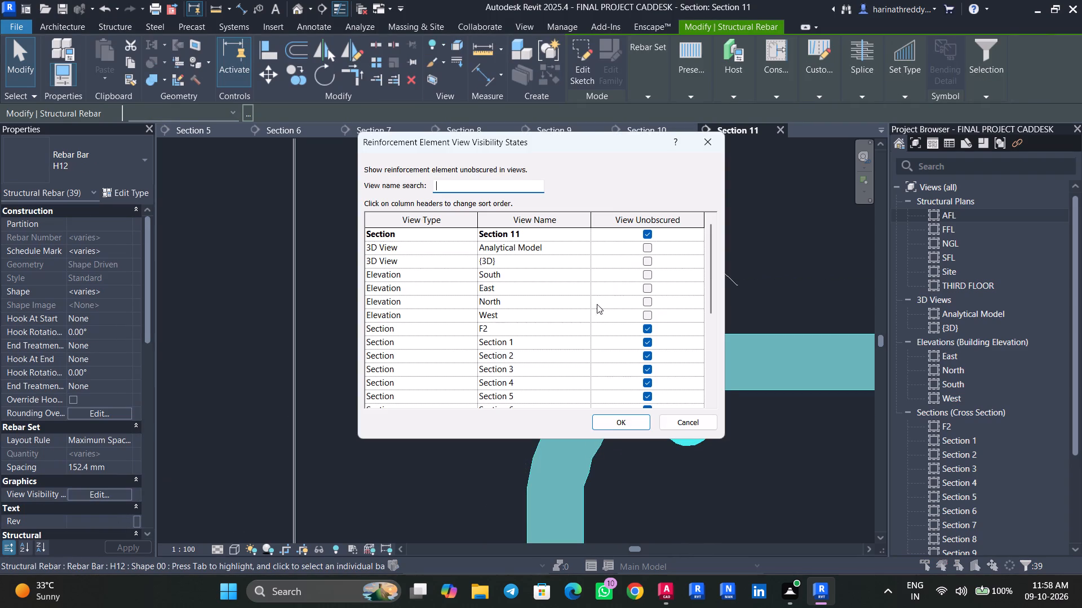
{"action": "left_click", "coordinate": [648, 262]}
{"action": "left_click", "coordinate": [623, 415]}
{"action": "scroll", "coordinate": [536, 405], "scroll_direction": "down", "scroll_amount": 5}
{"action": "scroll", "coordinate": [536, 405], "scroll_direction": "up", "scroll_amount": 1}
{"action": "scroll", "coordinate": [536, 405], "scroll_direction": "down", "scroll_amount": 17}
{"action": "key", "text": "Escape"}
{"action": "key", "text": "Escape"}
{"action": "key", "text": "Escape"}
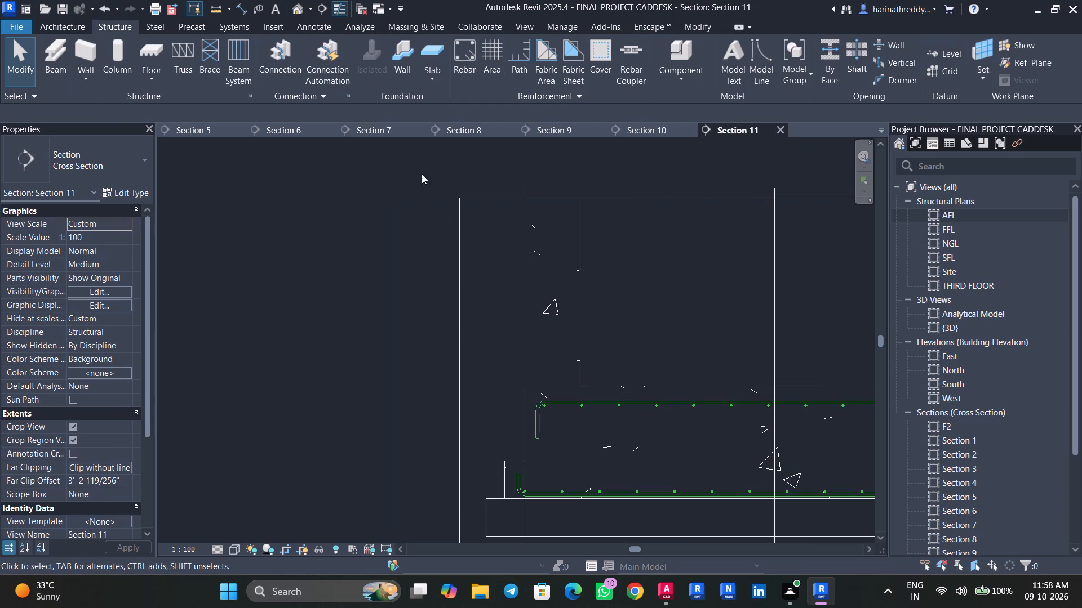
Open the {3D} view and examine the two-tier reinforcement in the footings from several angles.
{"action": "left_click", "coordinate": [299, 12]}
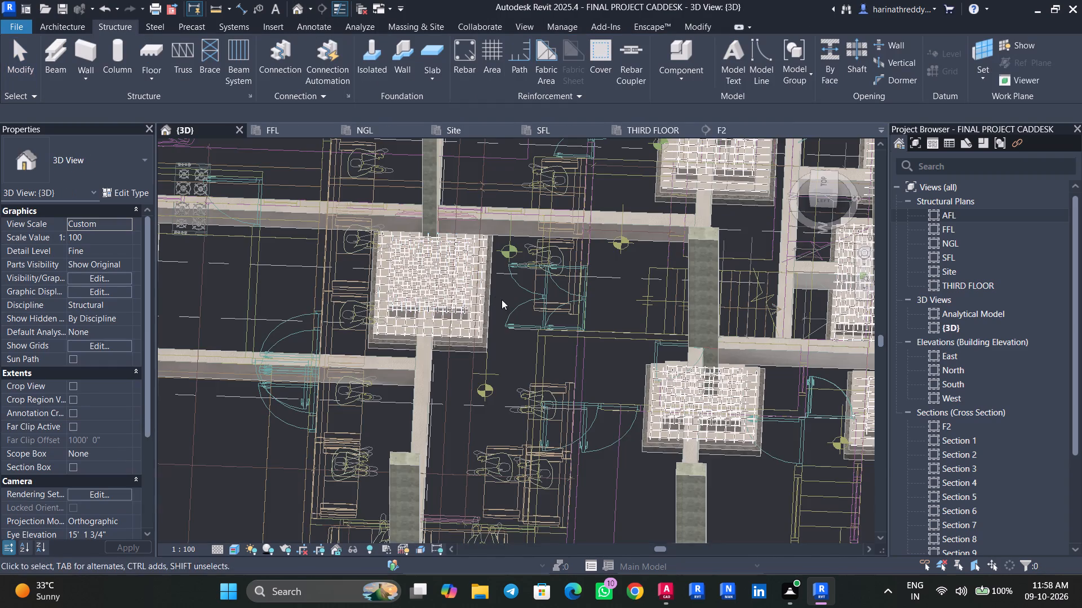
{"action": "middle_click_drag", "start_coordinate": [543, 357], "coordinate": [511, 284], "text": "shift"}
{"action": "middle_click_drag", "start_coordinate": [500, 277], "coordinate": [613, 460]}
{"action": "scroll", "coordinate": [479, 357], "scroll_direction": "down", "scroll_amount": 6}
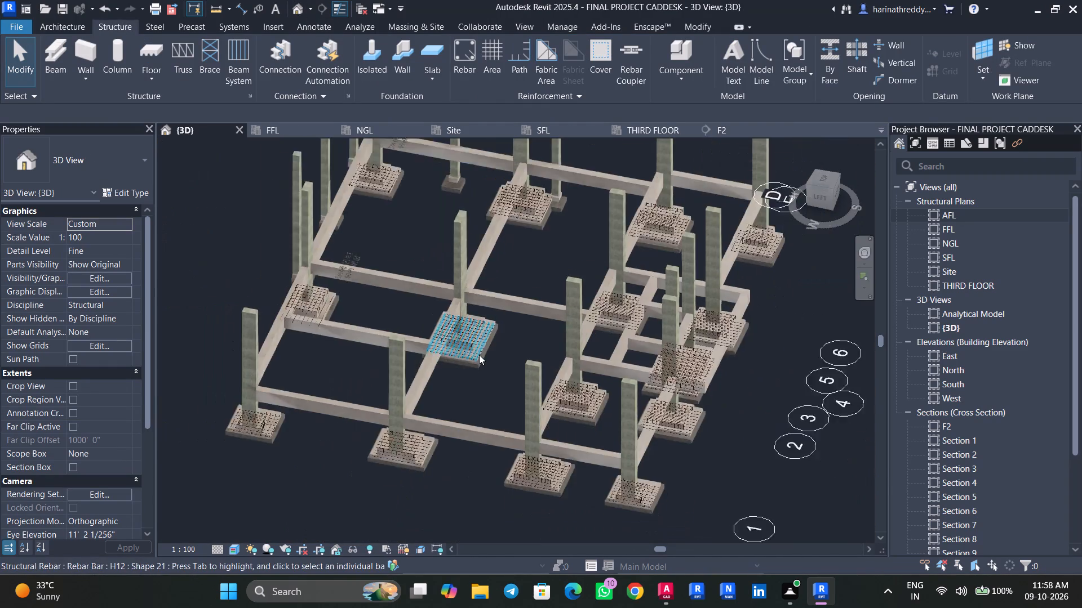
{"action": "scroll", "coordinate": [479, 355], "scroll_direction": "down", "scroll_amount": 4}
{"action": "middle_click_drag", "start_coordinate": [494, 382], "coordinate": [629, 400], "text": "shift"}
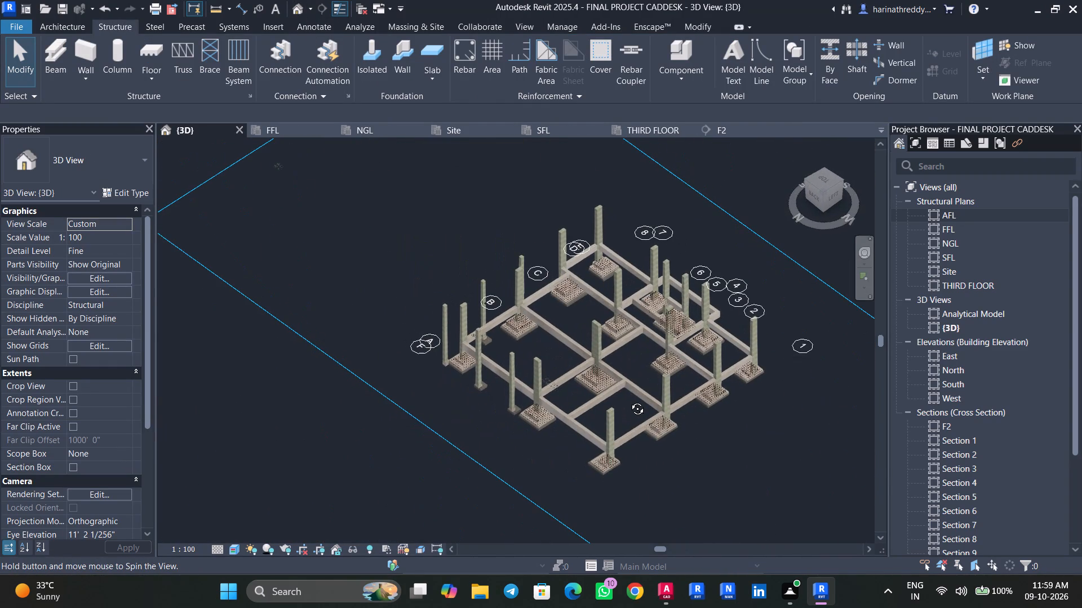
{"action": "middle_click_drag", "start_coordinate": [629, 400], "coordinate": [428, 392], "text": "shift"}
{"action": "scroll", "coordinate": [545, 387], "scroll_direction": "up", "scroll_amount": 7}
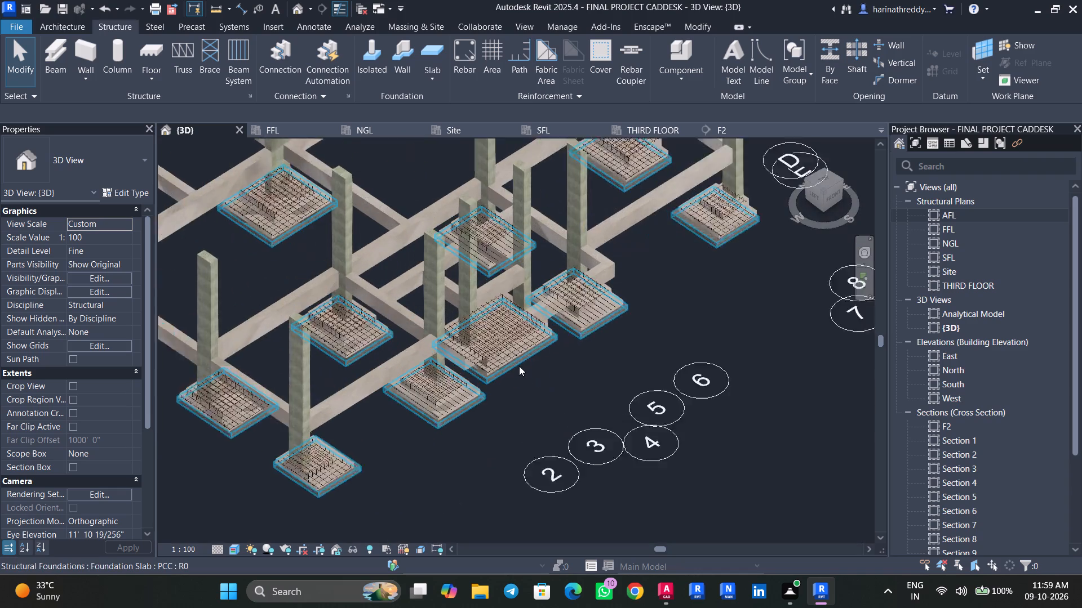
{"action": "scroll", "coordinate": [519, 366], "scroll_direction": "up", "scroll_amount": 3}
{"action": "scroll", "coordinate": [518, 366], "scroll_direction": "down", "scroll_amount": 1}
{"action": "scroll", "coordinate": [518, 366], "scroll_direction": "up", "scroll_amount": 8}
{"action": "middle_click_drag", "start_coordinate": [580, 419], "coordinate": [583, 391], "text": "shift"}
{"action": "middle_click_drag", "start_coordinate": [575, 373], "coordinate": [595, 557]}
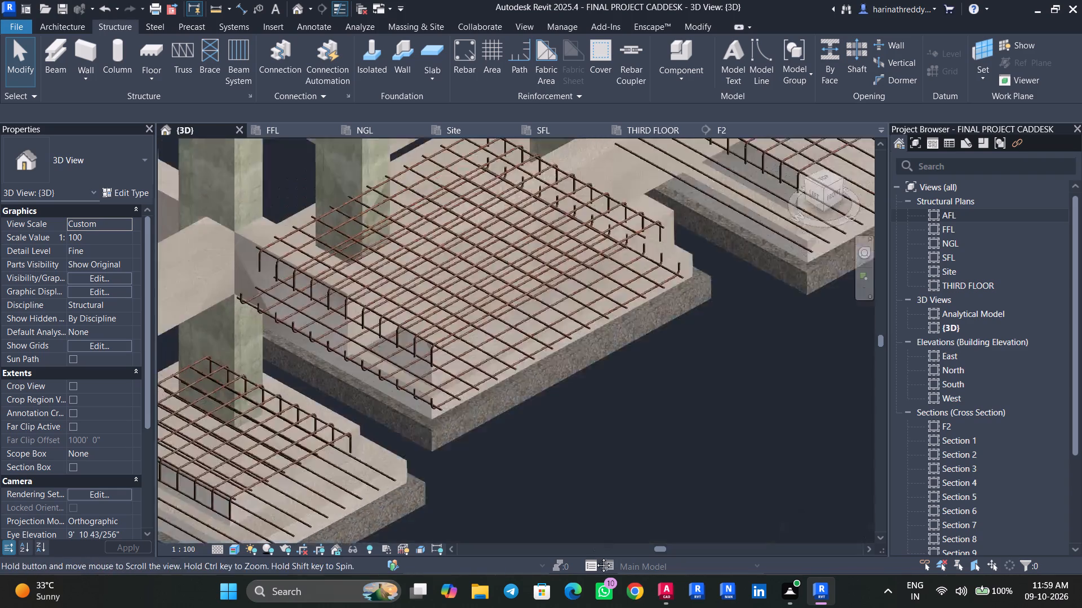
{"action": "middle_click_drag", "start_coordinate": [595, 557], "coordinate": [596, 559]}
{"action": "scroll", "coordinate": [613, 508], "scroll_direction": "down", "scroll_amount": 3}
{"action": "middle_click_drag", "start_coordinate": [618, 499], "coordinate": [612, 433], "text": "shift"}
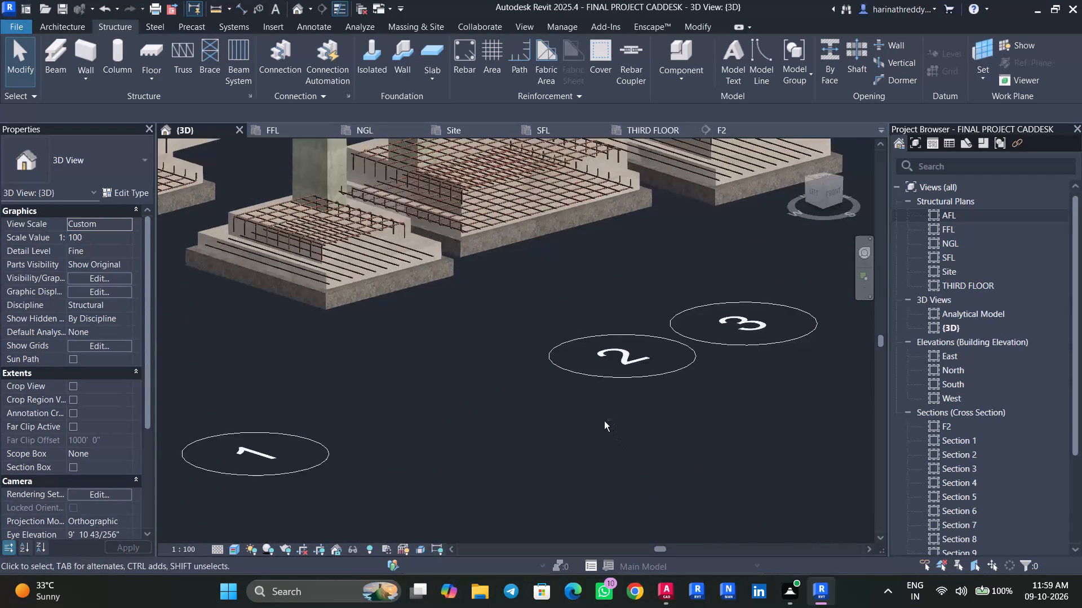
{"action": "middle_click_drag", "start_coordinate": [604, 463], "coordinate": [617, 563]}
{"action": "middle_click_drag", "start_coordinate": [586, 435], "coordinate": [592, 407], "text": "shift"}
{"action": "middle_click_drag", "start_coordinate": [587, 407], "coordinate": [588, 562]}
{"action": "middle_click_drag", "start_coordinate": [609, 466], "coordinate": [518, 505], "text": "shift"}
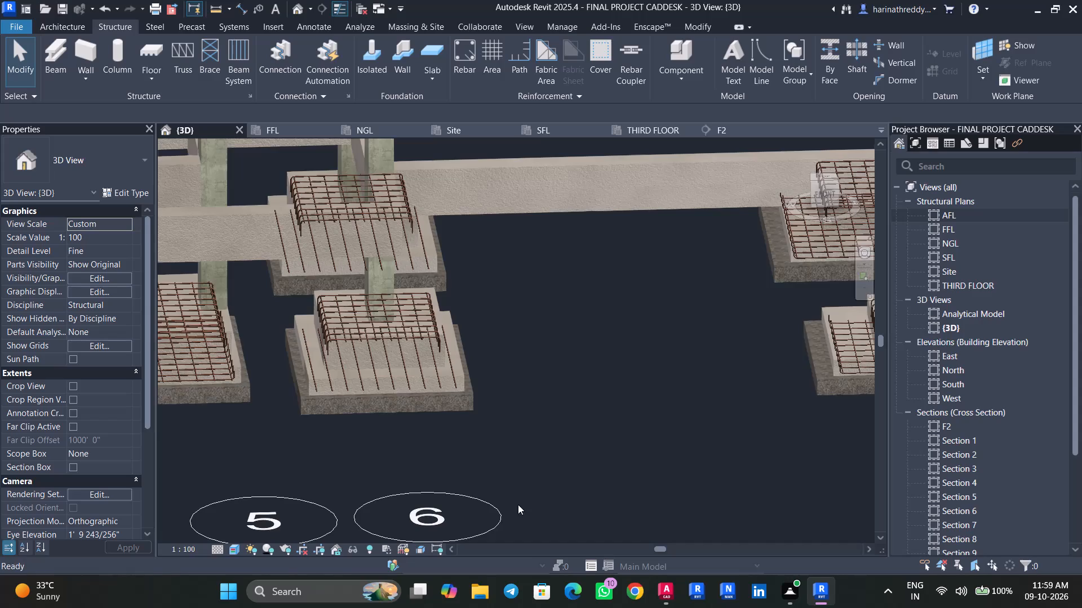
{"action": "middle_click_drag", "start_coordinate": [524, 497], "coordinate": [782, 564]}
{"action": "middle_click_drag", "start_coordinate": [621, 515], "coordinate": [603, 530], "text": "shift"}
{"action": "scroll", "coordinate": [420, 375], "scroll_direction": "up", "scroll_amount": 7}
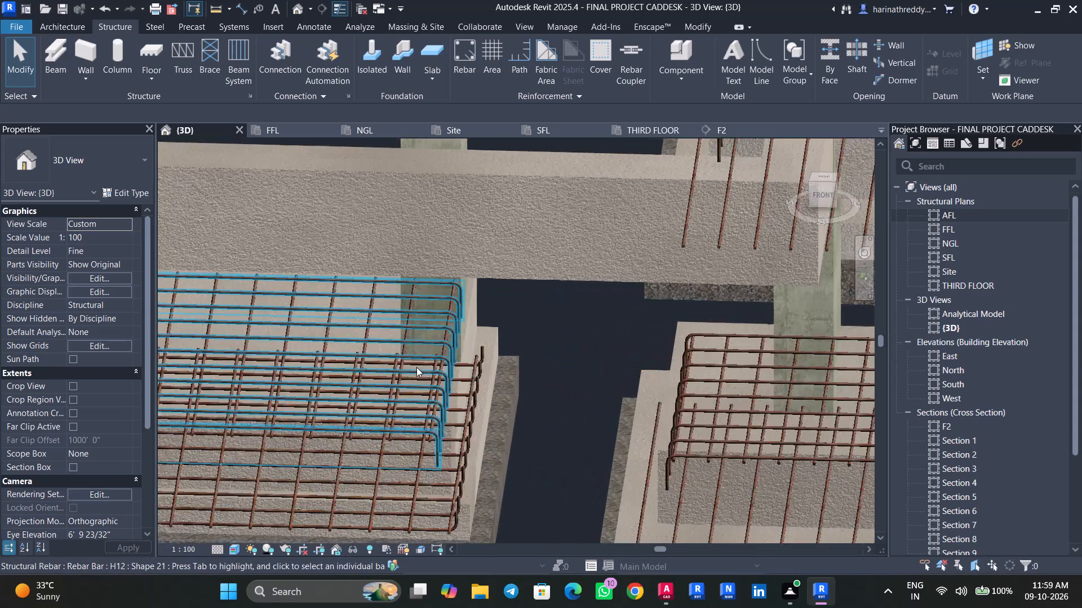
{"action": "scroll", "coordinate": [505, 412], "scroll_direction": "down", "scroll_amount": 16}
{"action": "scroll", "coordinate": [507, 409], "scroll_direction": "up", "scroll_amount": 1}
{"action": "scroll", "coordinate": [507, 409], "scroll_direction": "down", "scroll_amount": 3}
{"action": "scroll", "coordinate": [517, 464], "scroll_direction": "up", "scroll_amount": 1}
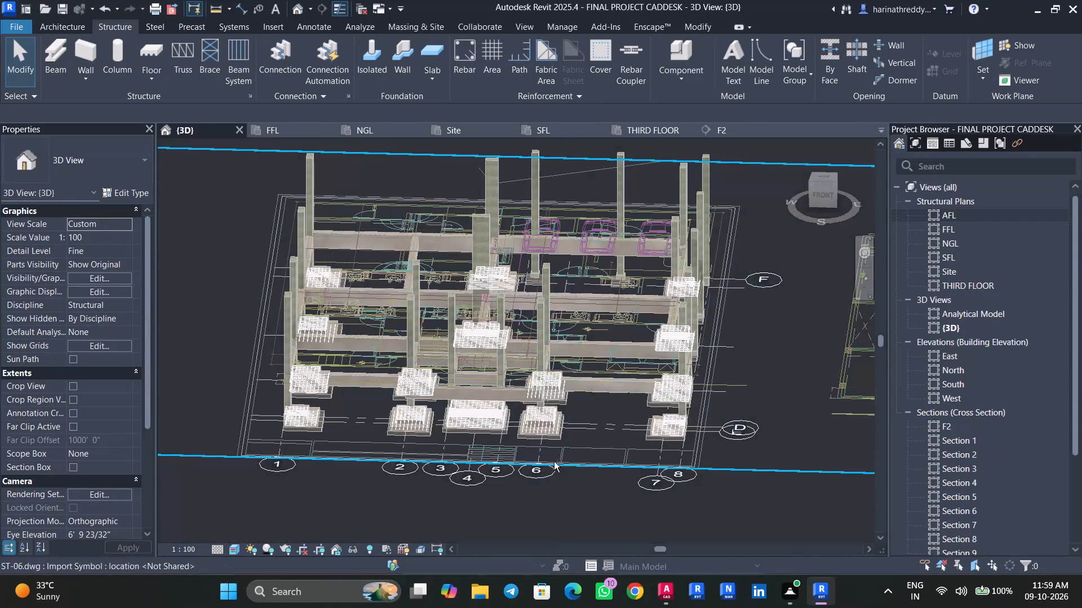
Save the project.
{"action": "key", "text": "ctrl+s"}
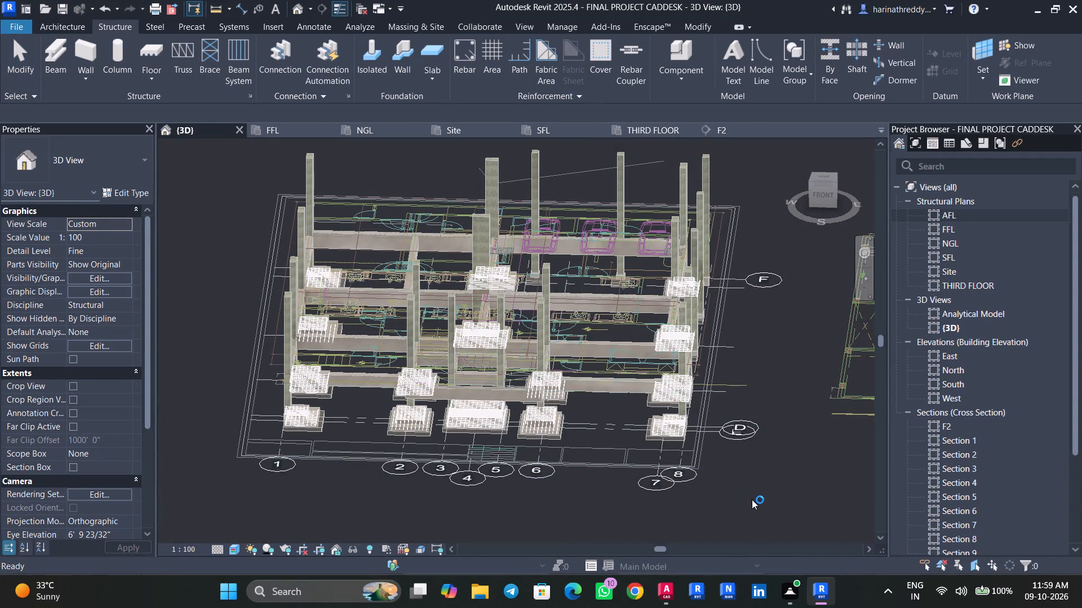
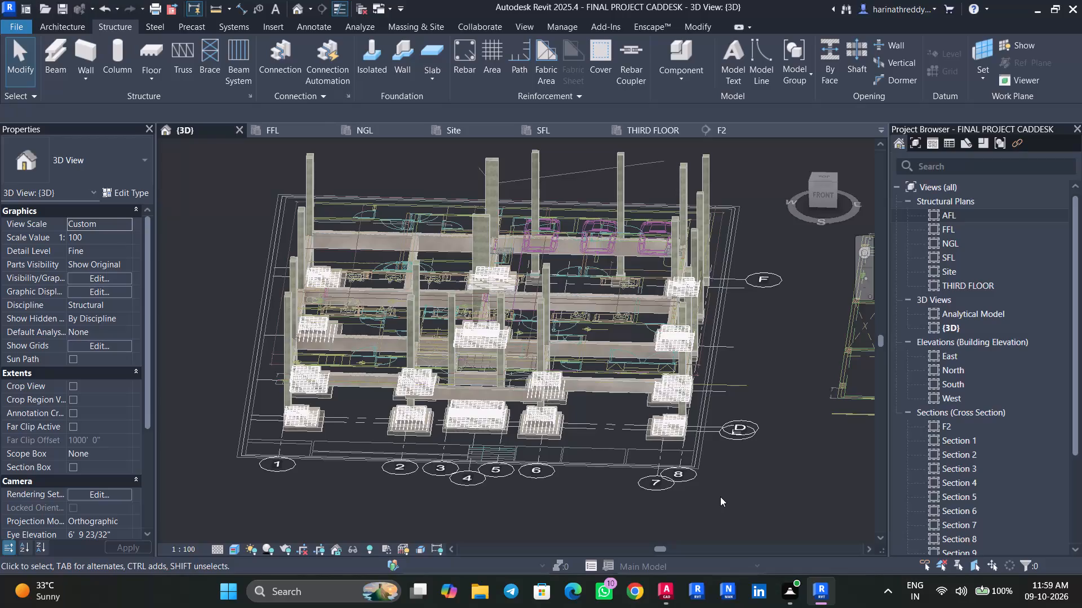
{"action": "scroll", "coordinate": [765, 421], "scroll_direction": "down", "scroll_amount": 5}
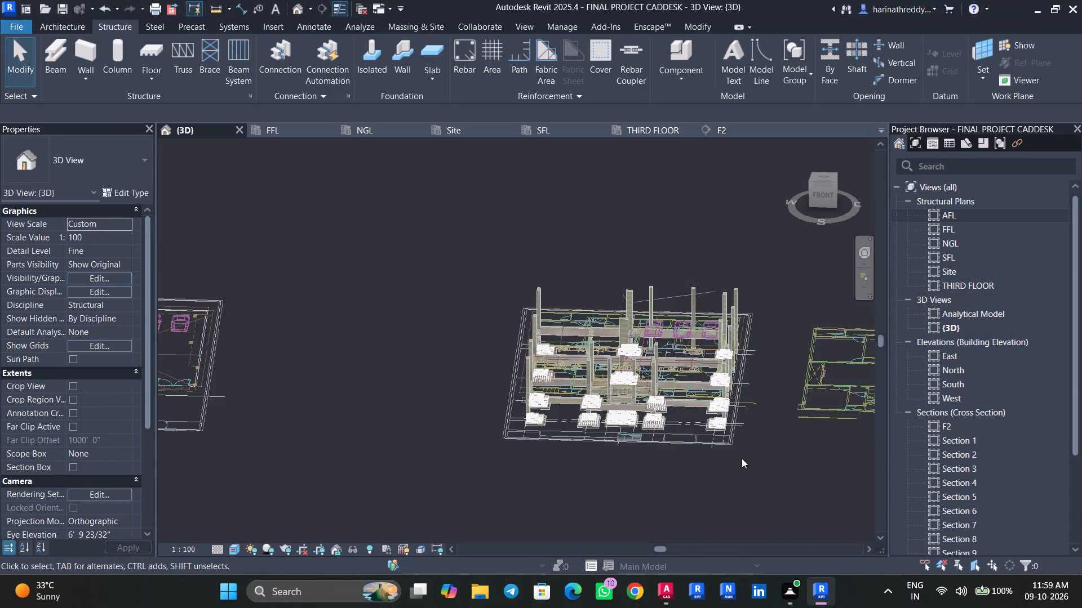
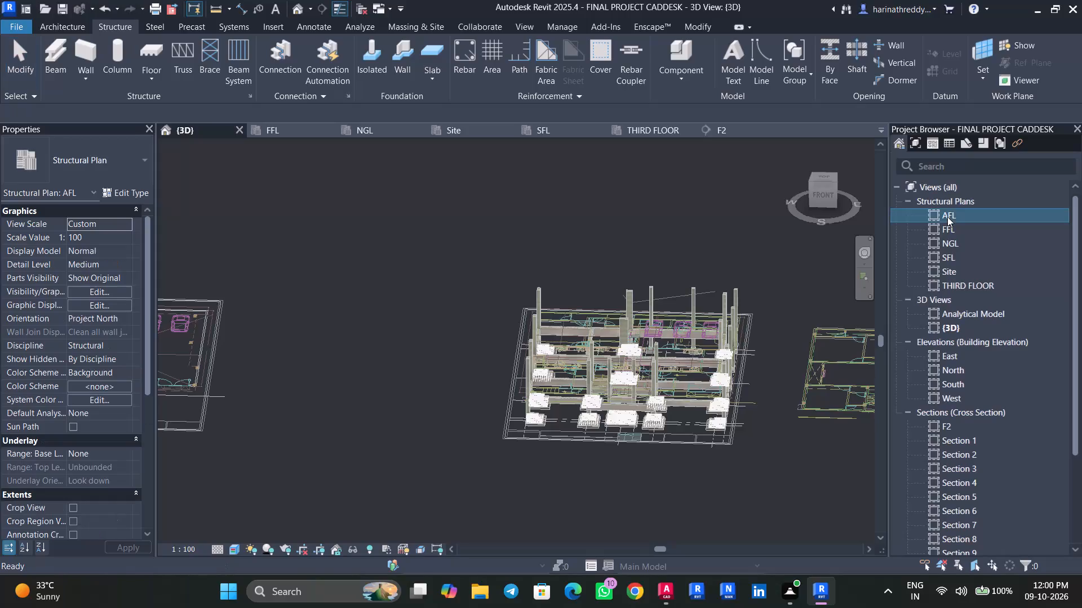
Open Section 1 and raise its crop region's top edge to include the C2 column and the beam above the footing.
{"action": "left_click", "coordinate": [965, 432]}
{"action": "double_click", "coordinate": [965, 444]}
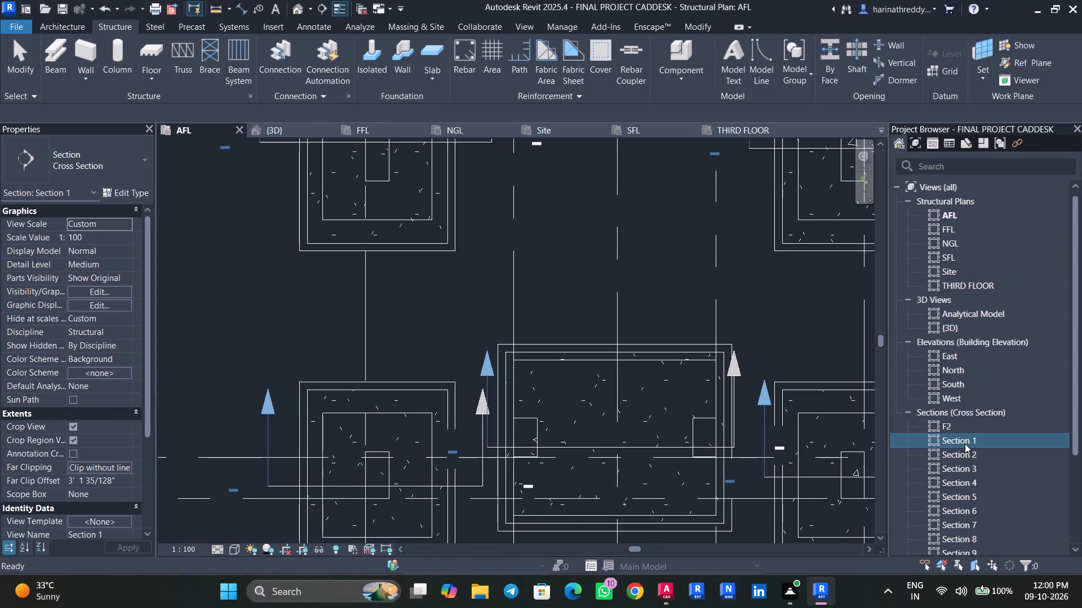
{"action": "left_click", "coordinate": [468, 329]}
{"action": "scroll", "coordinate": [509, 298], "scroll_direction": "down", "scroll_amount": 4}
{"action": "middle_click_drag", "start_coordinate": [525, 291], "coordinate": [518, 420]}
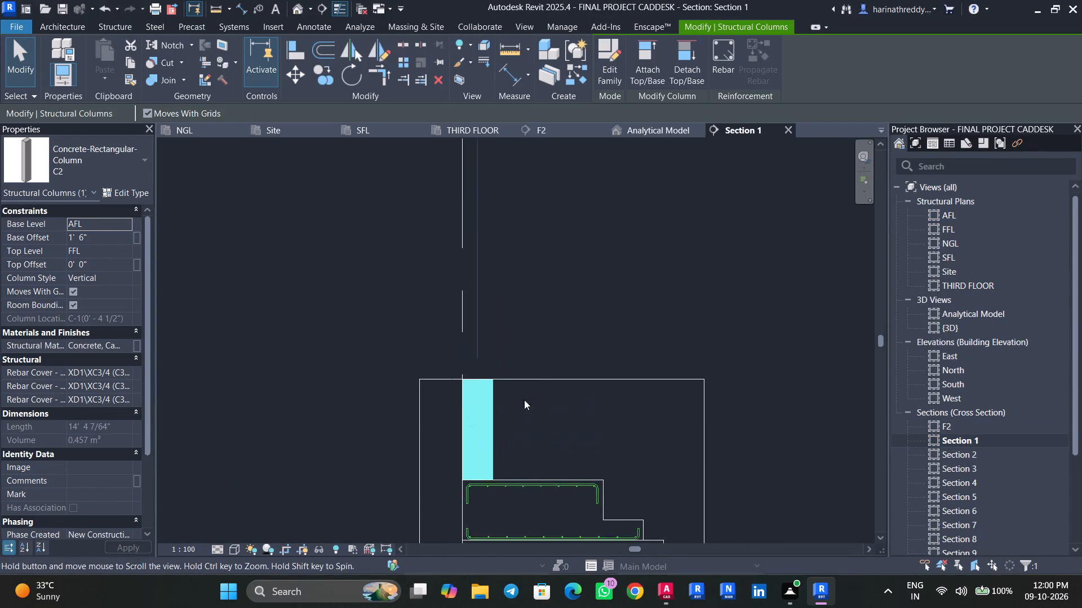
{"action": "key", "text": "Escape"}
{"action": "left_click", "coordinate": [542, 372]}
{"action": "left_click", "coordinate": [554, 382]}
{"action": "left_click_drag", "start_coordinate": [558, 378], "coordinate": [564, 224]}
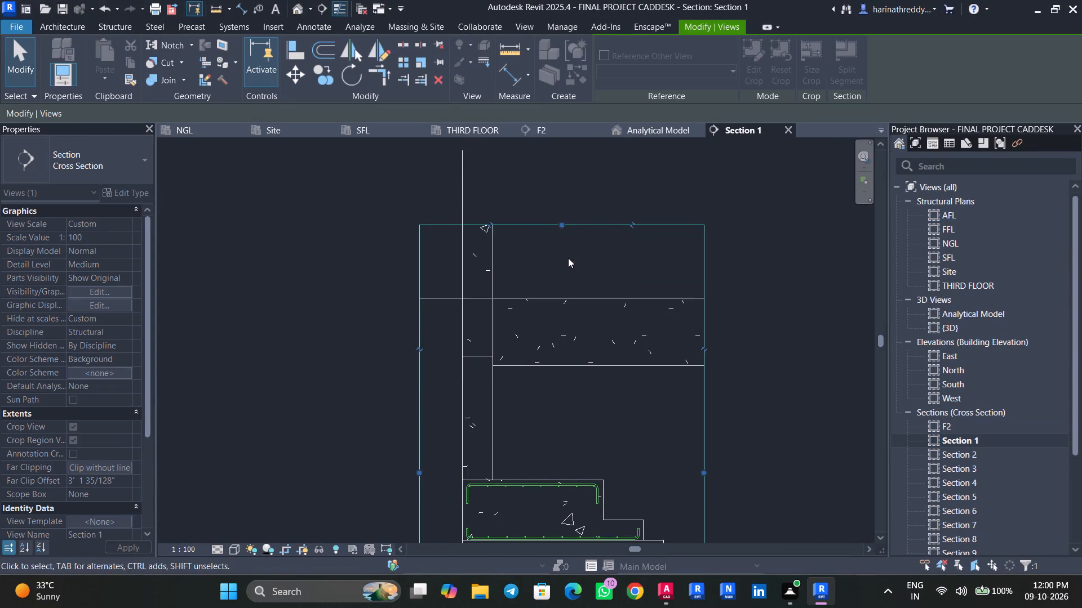
Set the rebar cover of the C2 column in Section 1 to COLUMN <40 mm>.
{"action": "left_click", "coordinate": [488, 391]}
{"action": "scroll", "coordinate": [488, 391], "scroll_direction": "up", "scroll_amount": 4}
{"action": "middle_click_drag", "start_coordinate": [488, 391], "coordinate": [502, 359]}
{"action": "middle_click_drag", "start_coordinate": [530, 376], "coordinate": [543, 299]}
{"action": "scroll", "coordinate": [542, 299], "scroll_direction": "down", "scroll_amount": 5}
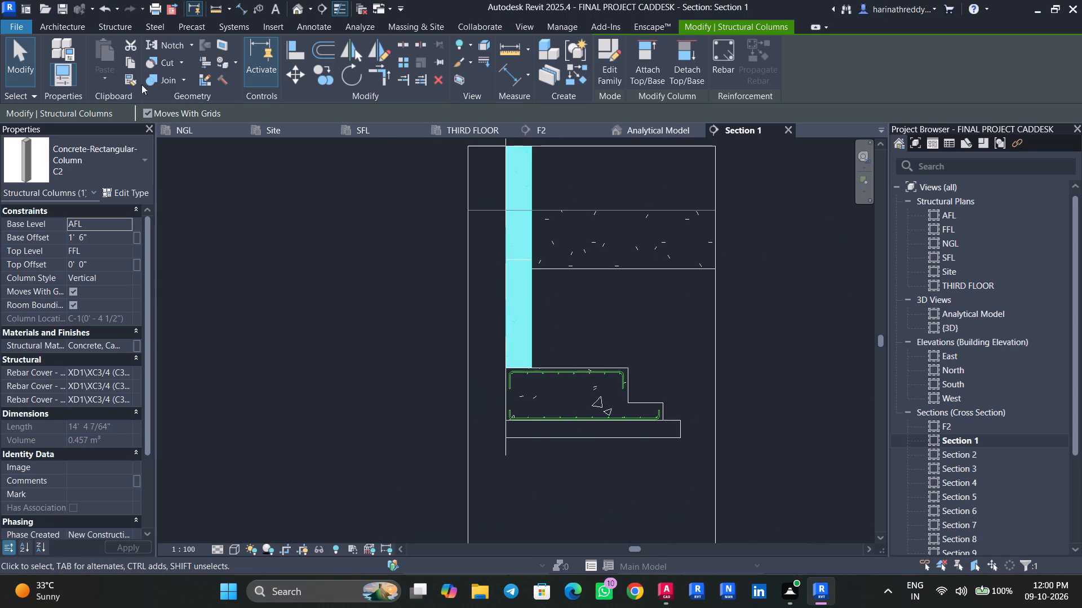
{"action": "left_click", "coordinate": [119, 33]}
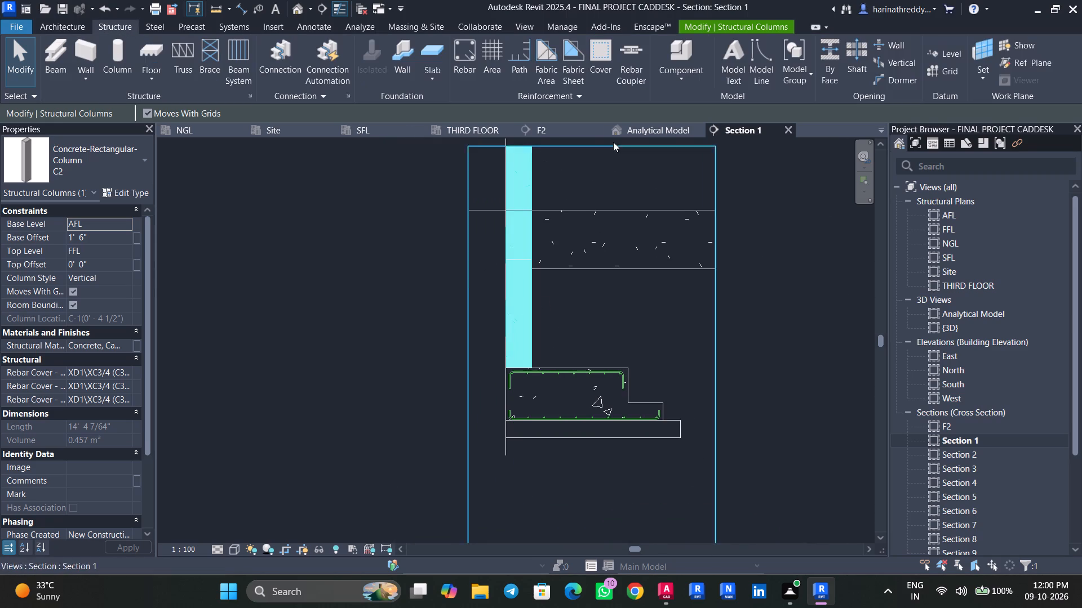
{"action": "left_click", "coordinate": [608, 75]}
{"action": "left_click", "coordinate": [524, 299]}
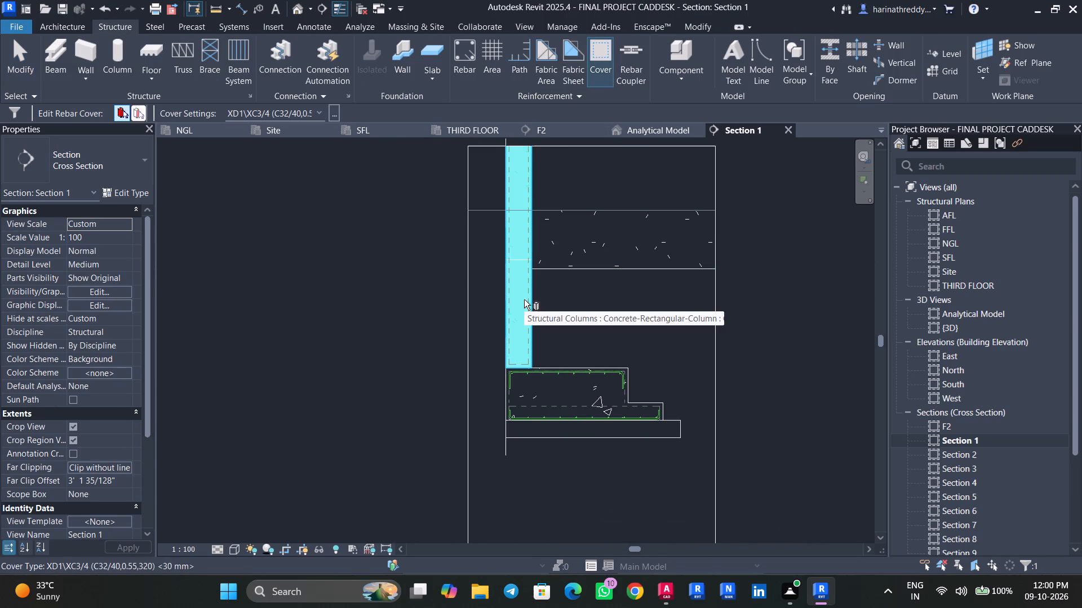
{"action": "left_click", "coordinate": [299, 113]}
{"action": "scroll", "coordinate": [301, 165], "scroll_direction": "up", "scroll_amount": 14}
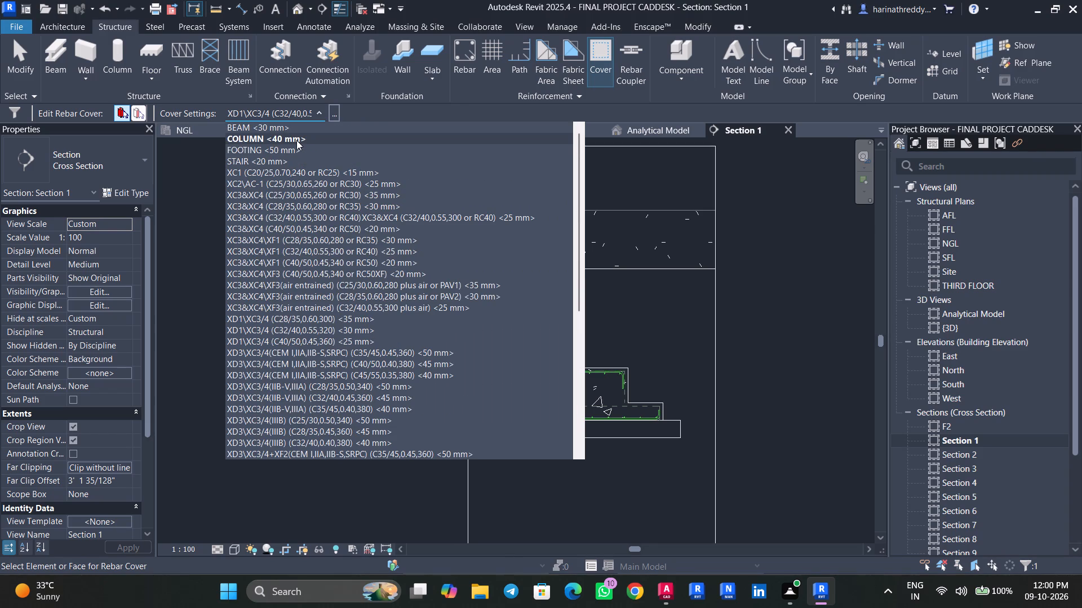
{"action": "left_click", "coordinate": [296, 140]}
{"action": "key", "text": "Escape"}
{"action": "key", "text": "Escape"}
Start rebar placement for the C2 column and check the column reinforcement schedule in the ST-03 AutoCAD drawing.
{"action": "left_click", "coordinate": [527, 313]}
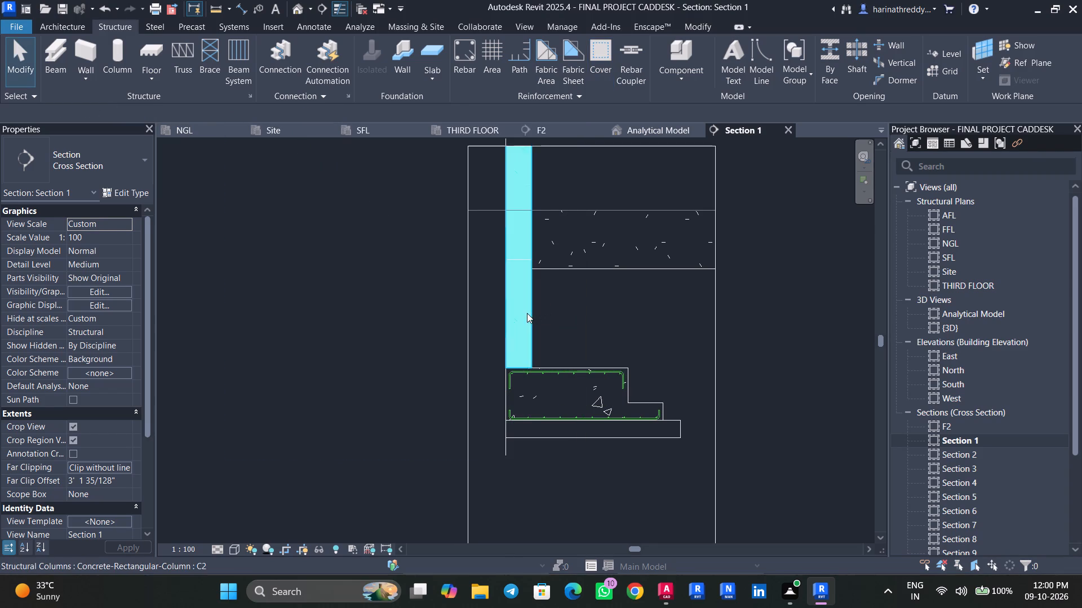
{"action": "left_click", "coordinate": [721, 74]}
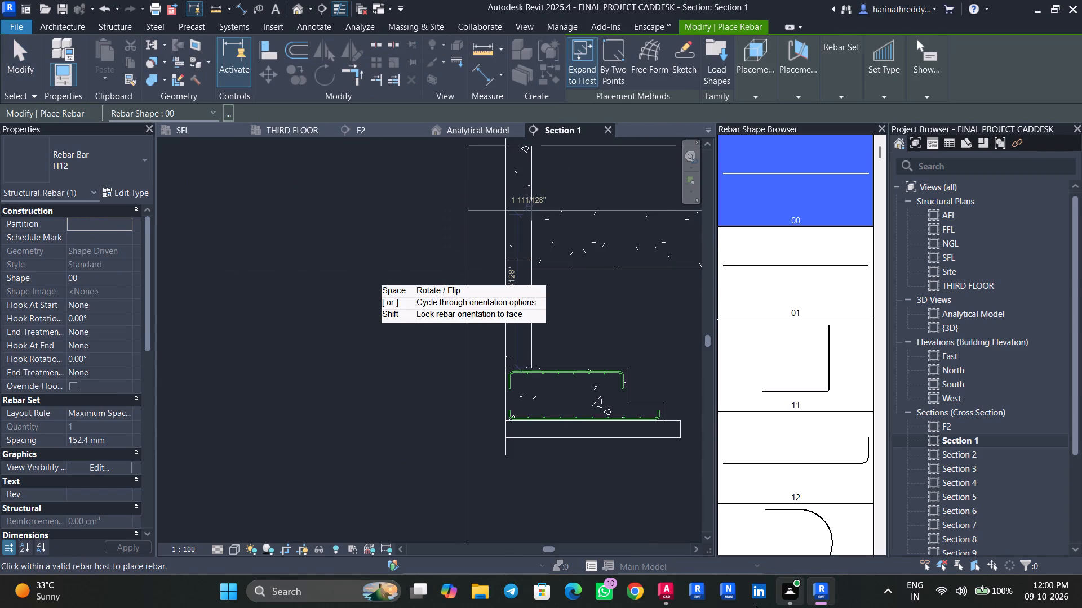
{"action": "left_click", "coordinate": [661, 600]}
{"action": "left_click", "coordinate": [796, 525]}
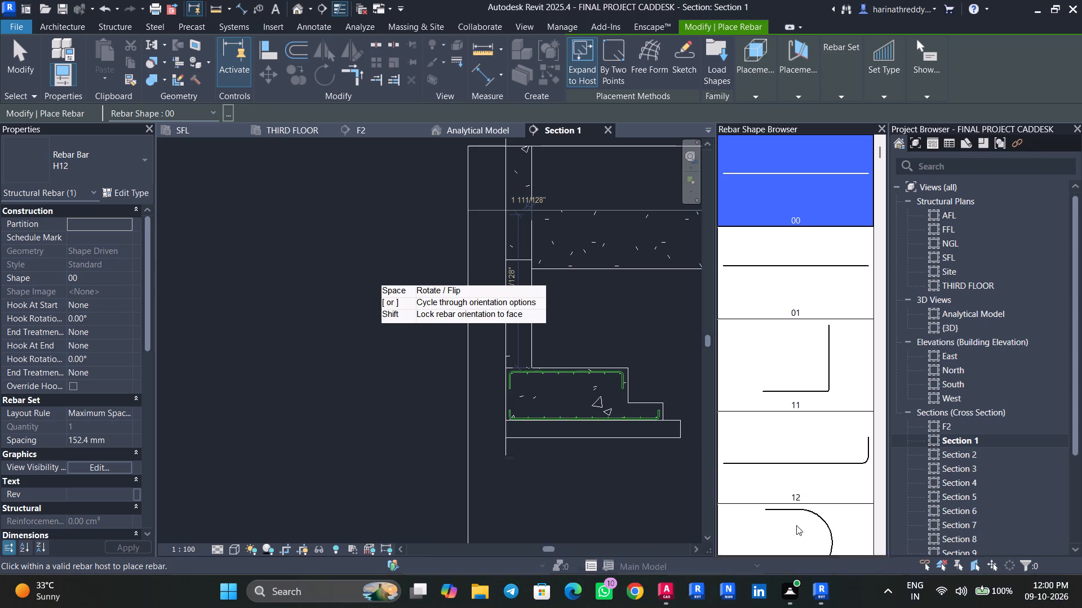
{"action": "middle_click_drag", "start_coordinate": [398, 270], "coordinate": [605, 348]}
{"action": "scroll", "coordinate": [185, 290], "scroll_direction": "up", "scroll_amount": 2}
{"action": "middle_click_drag", "start_coordinate": [185, 290], "coordinate": [239, 303]}
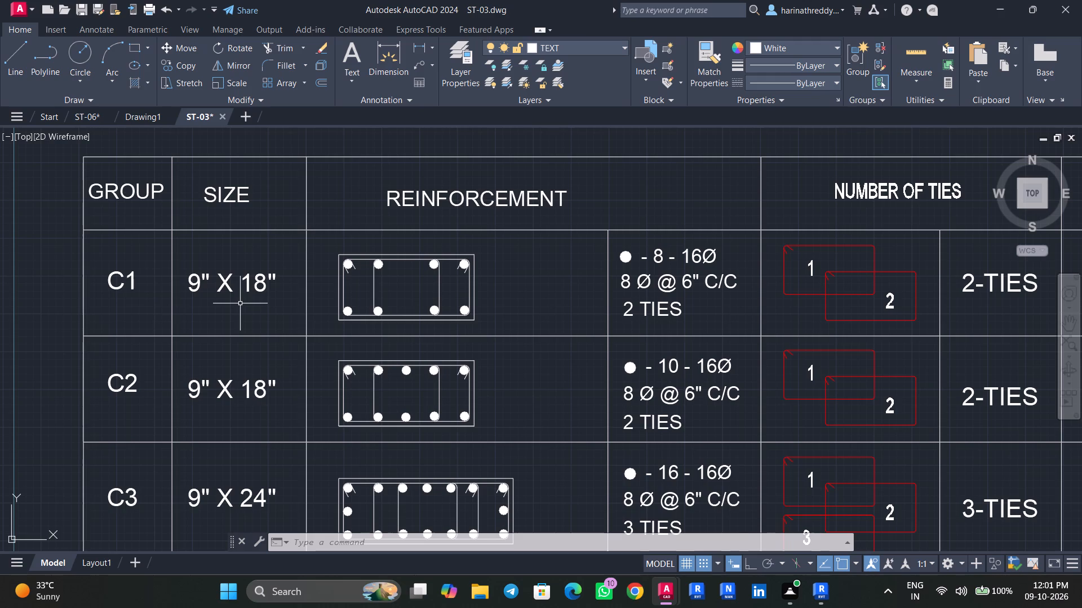
{"action": "left_click", "coordinate": [817, 588]}
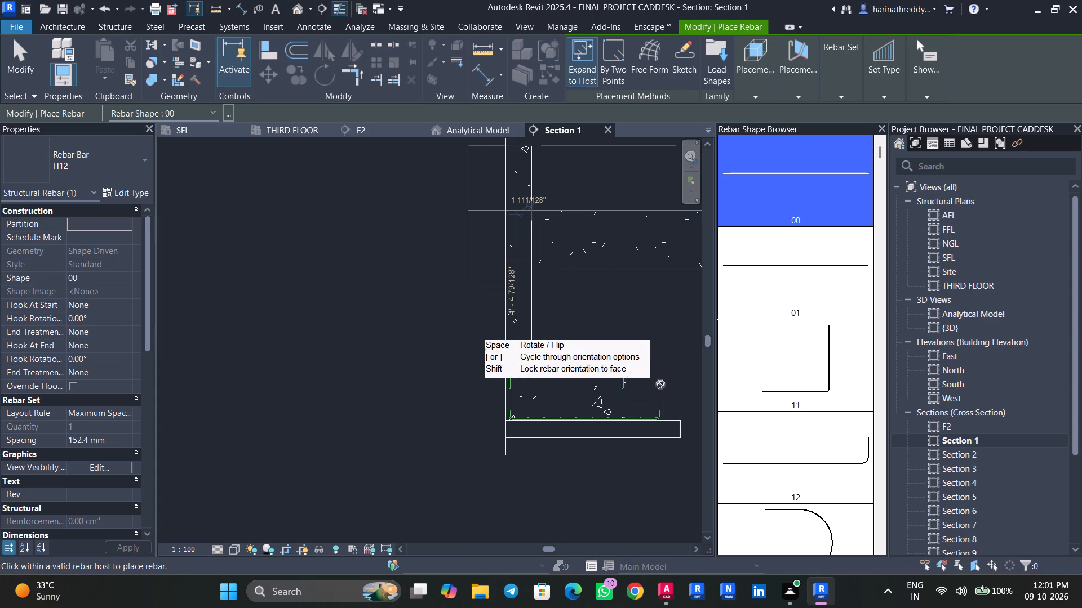
Save the project.
{"action": "key", "text": "ctrl+s"}
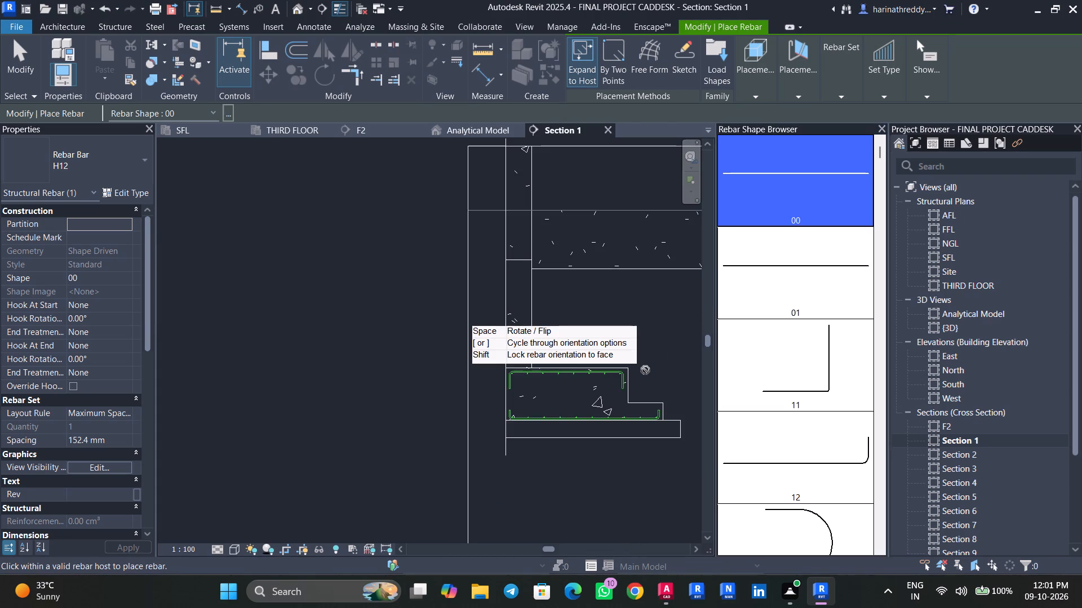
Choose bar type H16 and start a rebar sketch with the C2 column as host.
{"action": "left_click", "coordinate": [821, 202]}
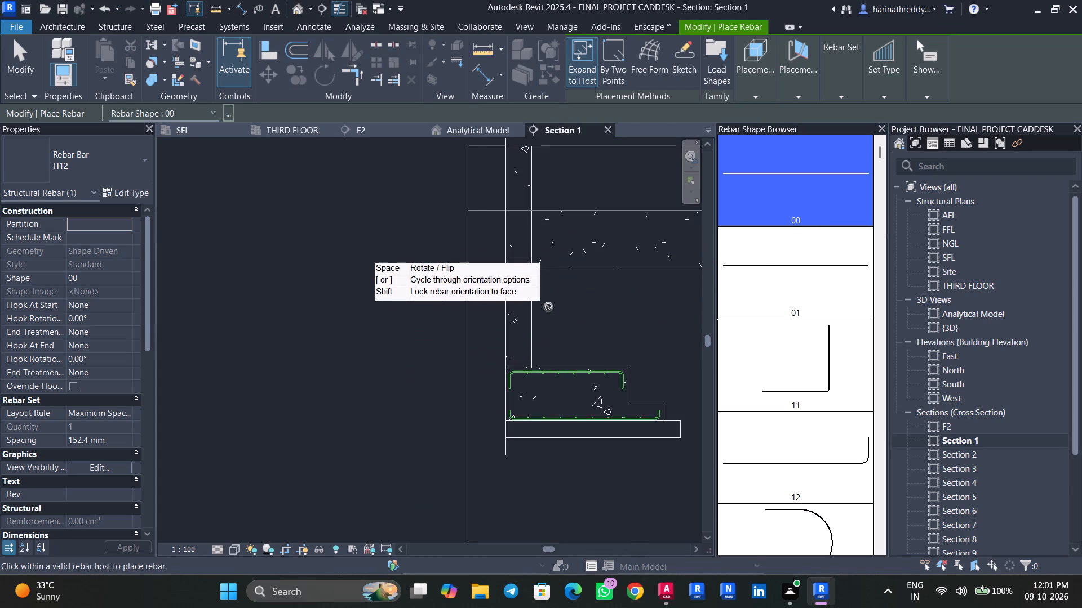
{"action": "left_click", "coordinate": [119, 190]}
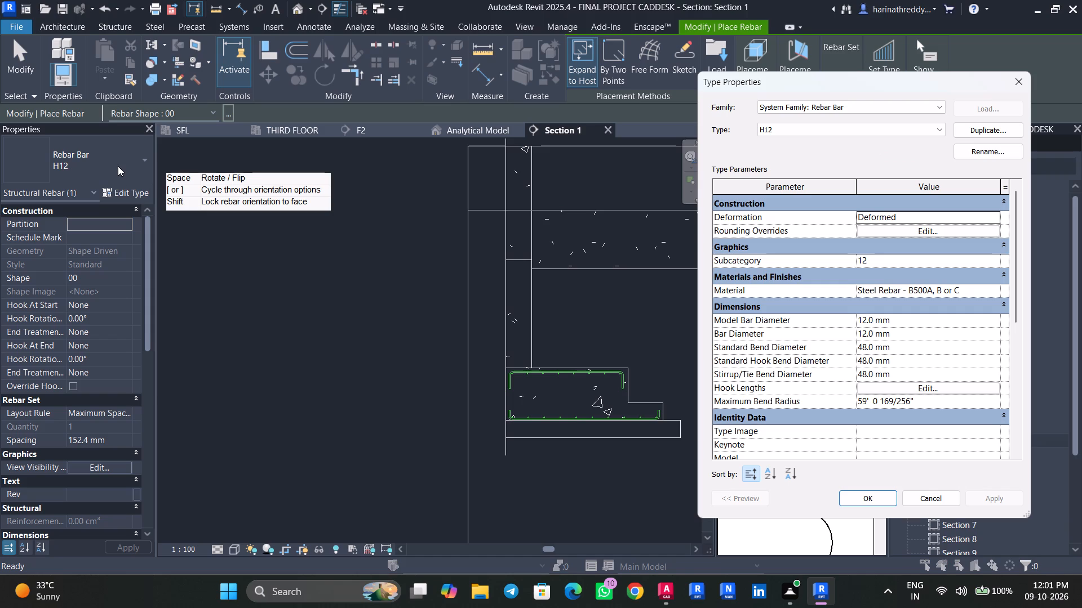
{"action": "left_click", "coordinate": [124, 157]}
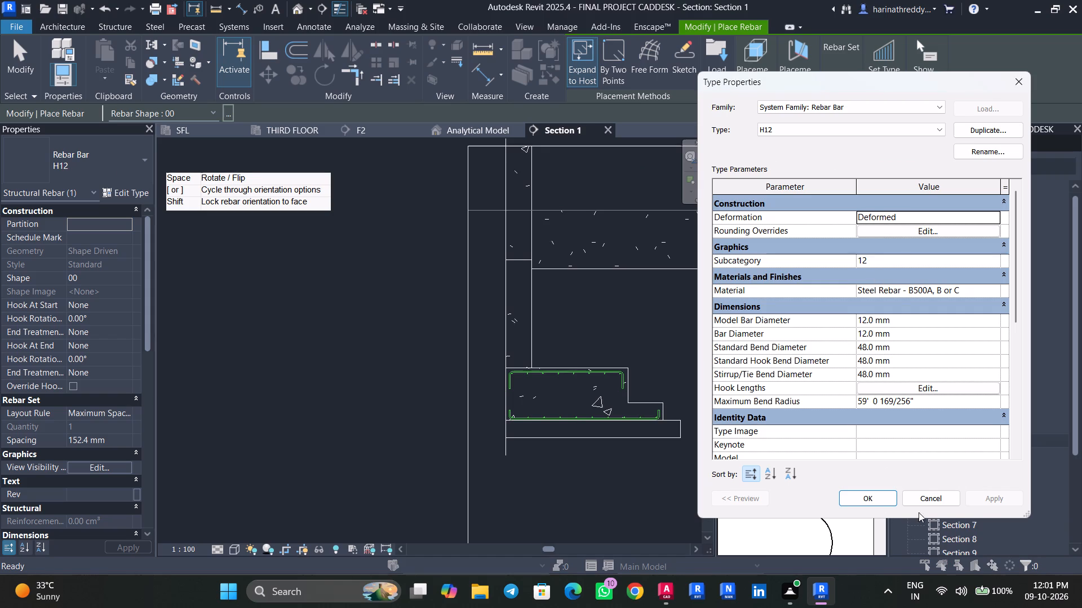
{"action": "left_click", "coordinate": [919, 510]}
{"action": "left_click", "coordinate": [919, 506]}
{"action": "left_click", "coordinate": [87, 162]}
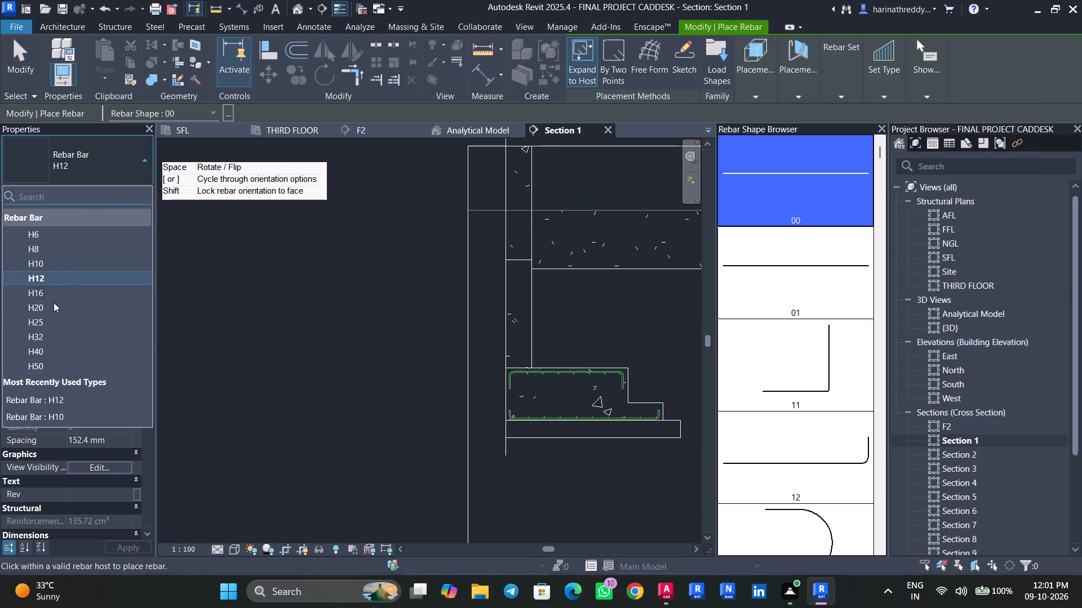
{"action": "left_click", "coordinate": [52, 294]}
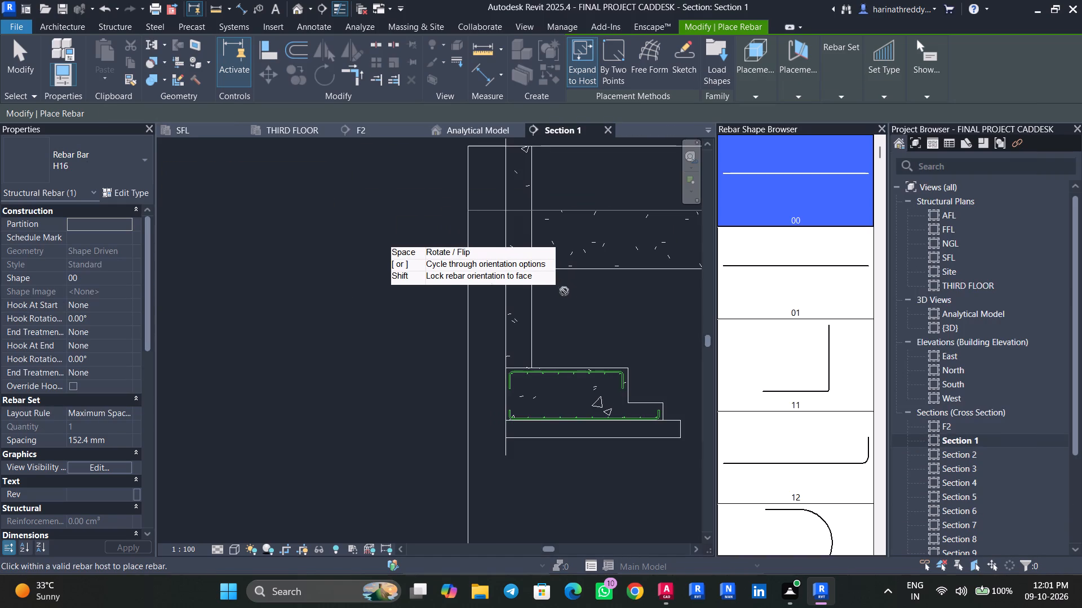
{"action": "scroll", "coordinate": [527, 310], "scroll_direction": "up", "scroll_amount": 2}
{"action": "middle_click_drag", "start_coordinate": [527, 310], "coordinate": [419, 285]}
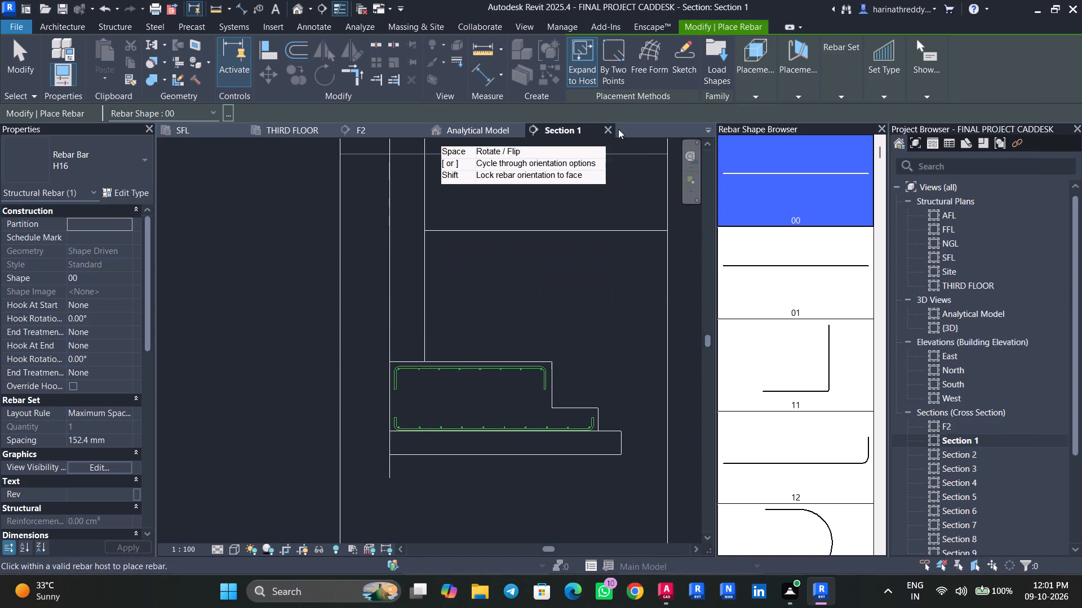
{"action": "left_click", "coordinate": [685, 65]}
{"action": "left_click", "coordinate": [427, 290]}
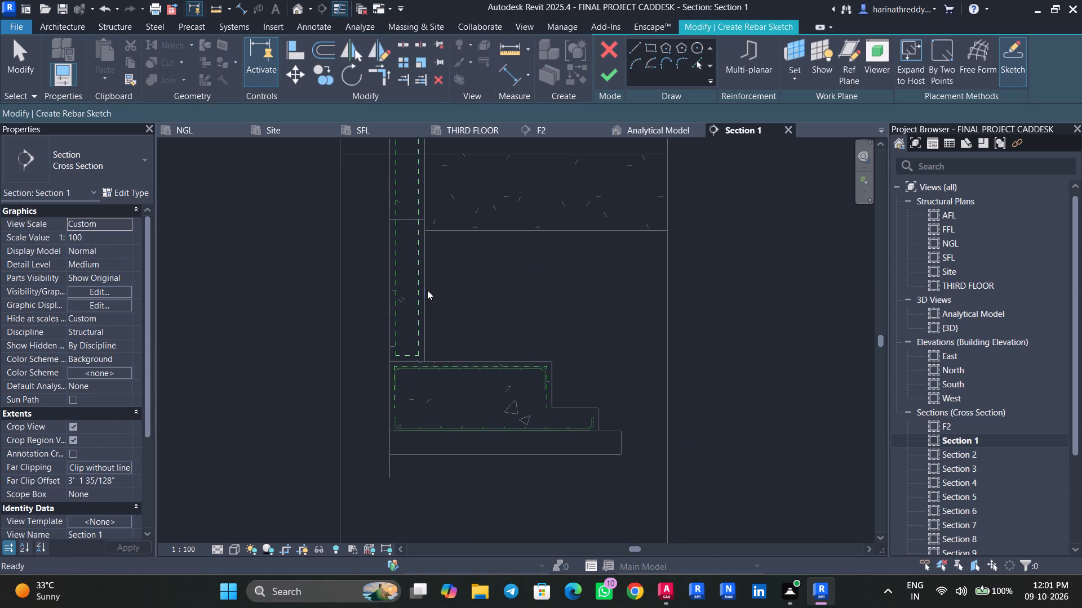
Examine the footing sections in the ST-03 AutoCAD drawing for how the column bars and ties run into the footing.
{"action": "left_click", "coordinate": [671, 587]}
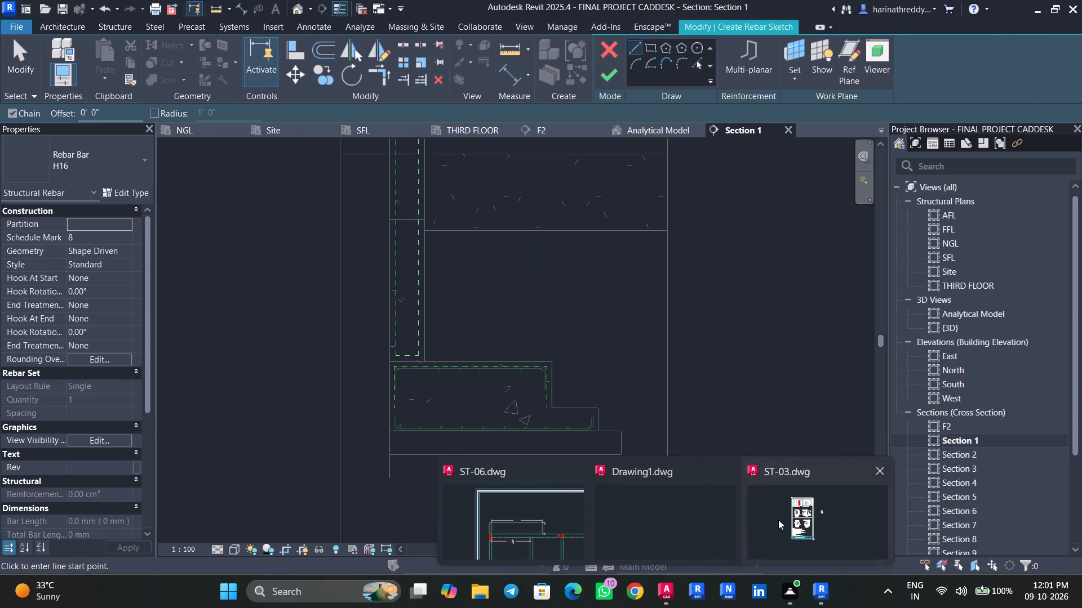
{"action": "left_click", "coordinate": [778, 520]}
{"action": "scroll", "coordinate": [540, 442], "scroll_direction": "down", "scroll_amount": 2}
{"action": "middle_click_drag", "start_coordinate": [540, 442], "coordinate": [432, 136]}
{"action": "middle_click_drag", "start_coordinate": [712, 290], "coordinate": [492, 129]}
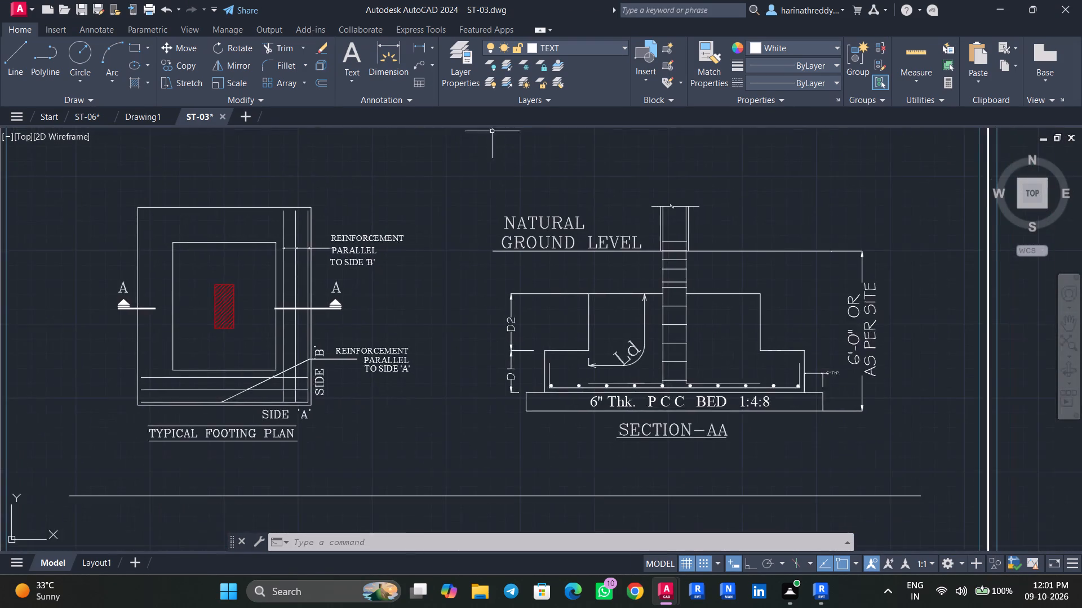
{"action": "scroll", "coordinate": [606, 331], "scroll_direction": "up", "scroll_amount": 1}
{"action": "middle_click_drag", "start_coordinate": [606, 334], "coordinate": [544, 124]}
{"action": "middle_click_drag", "start_coordinate": [599, 329], "coordinate": [600, 142]}
{"action": "scroll", "coordinate": [666, 352], "scroll_direction": "up", "scroll_amount": 1}
{"action": "middle_click_drag", "start_coordinate": [668, 356], "coordinate": [611, 187]}
{"action": "middle_click_drag", "start_coordinate": [676, 339], "coordinate": [608, 195]}
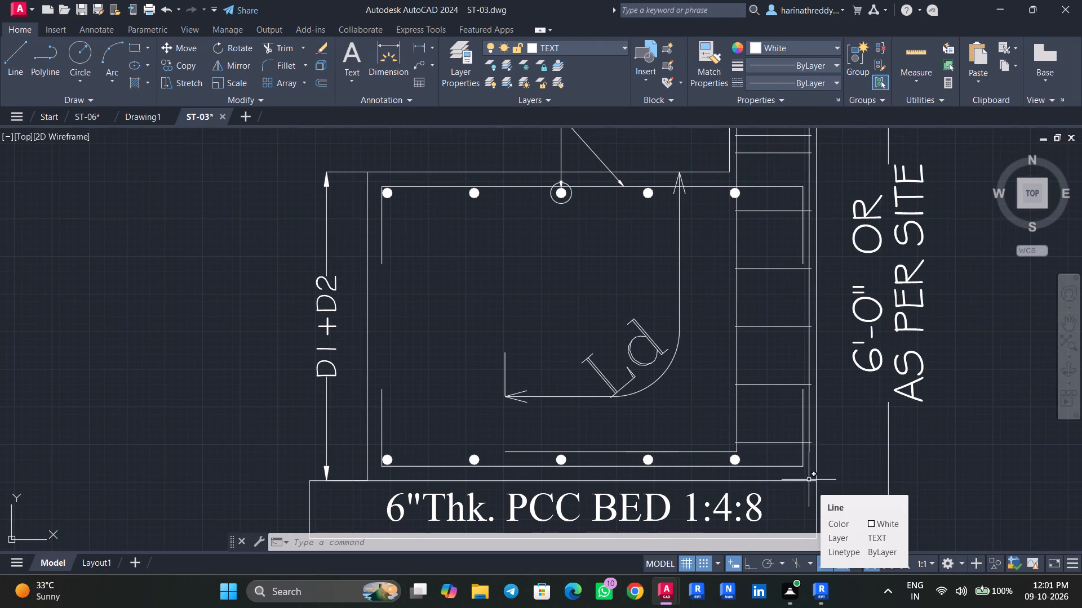
{"action": "left_click", "coordinate": [818, 583]}
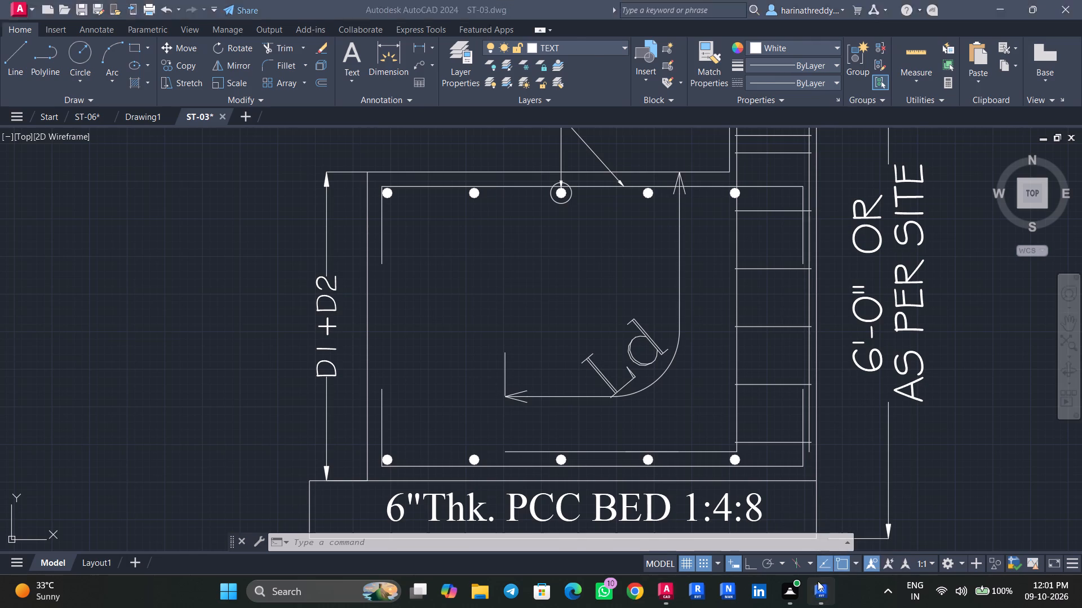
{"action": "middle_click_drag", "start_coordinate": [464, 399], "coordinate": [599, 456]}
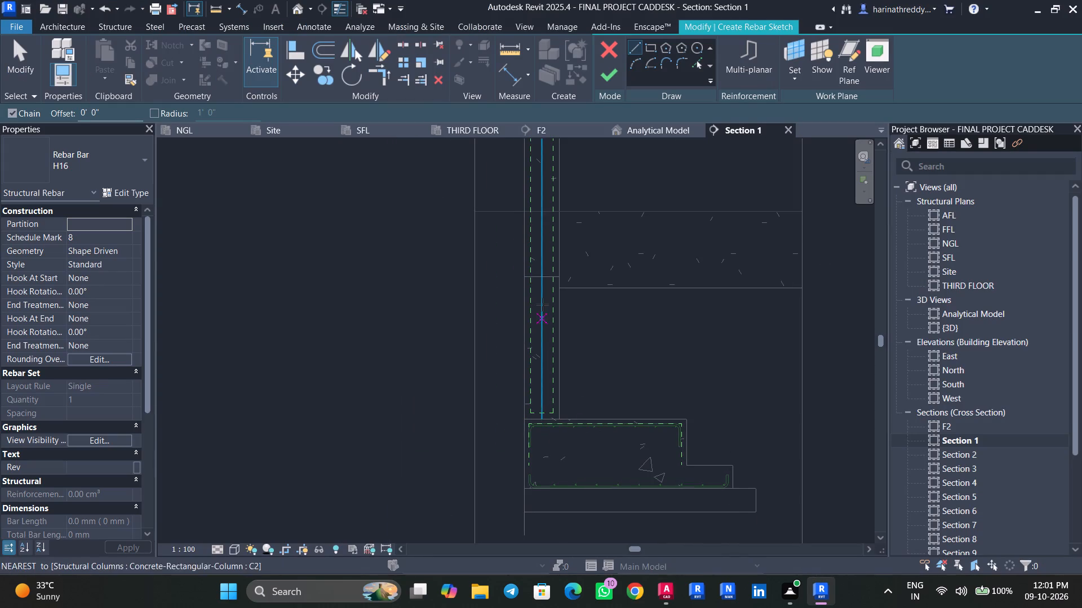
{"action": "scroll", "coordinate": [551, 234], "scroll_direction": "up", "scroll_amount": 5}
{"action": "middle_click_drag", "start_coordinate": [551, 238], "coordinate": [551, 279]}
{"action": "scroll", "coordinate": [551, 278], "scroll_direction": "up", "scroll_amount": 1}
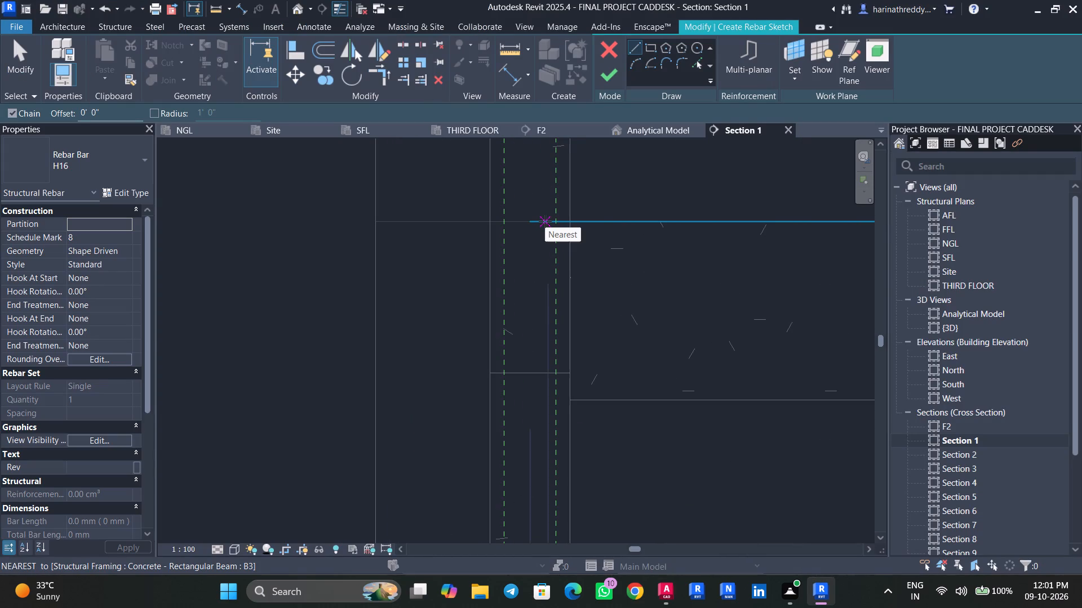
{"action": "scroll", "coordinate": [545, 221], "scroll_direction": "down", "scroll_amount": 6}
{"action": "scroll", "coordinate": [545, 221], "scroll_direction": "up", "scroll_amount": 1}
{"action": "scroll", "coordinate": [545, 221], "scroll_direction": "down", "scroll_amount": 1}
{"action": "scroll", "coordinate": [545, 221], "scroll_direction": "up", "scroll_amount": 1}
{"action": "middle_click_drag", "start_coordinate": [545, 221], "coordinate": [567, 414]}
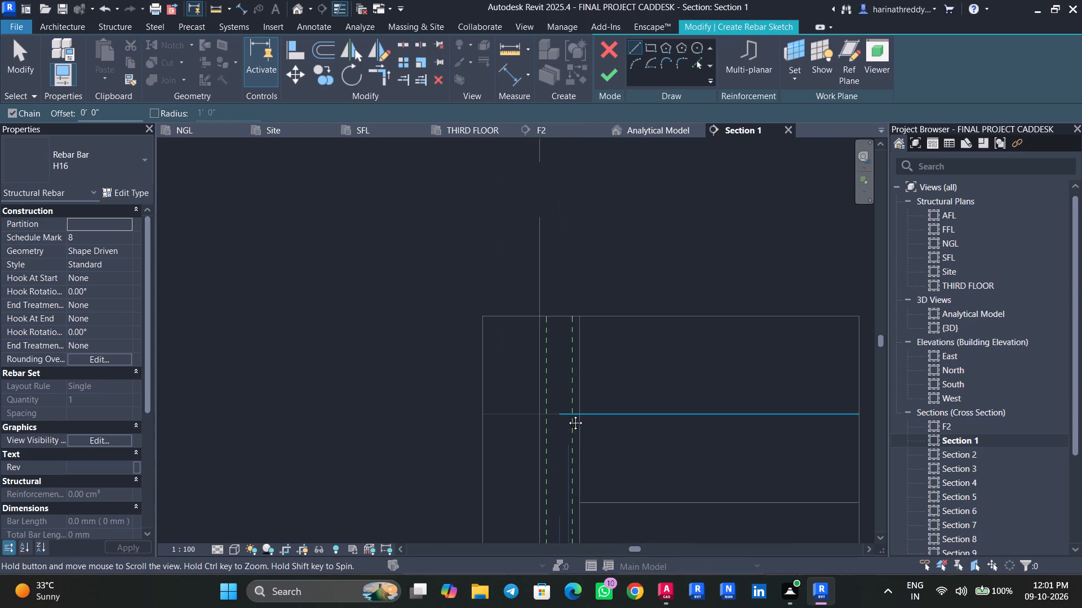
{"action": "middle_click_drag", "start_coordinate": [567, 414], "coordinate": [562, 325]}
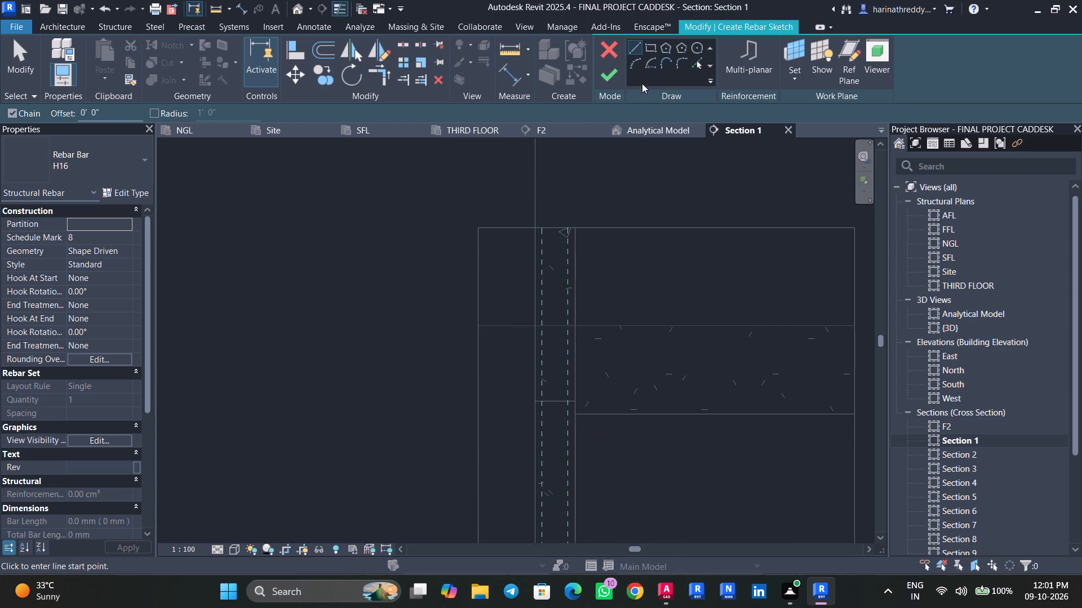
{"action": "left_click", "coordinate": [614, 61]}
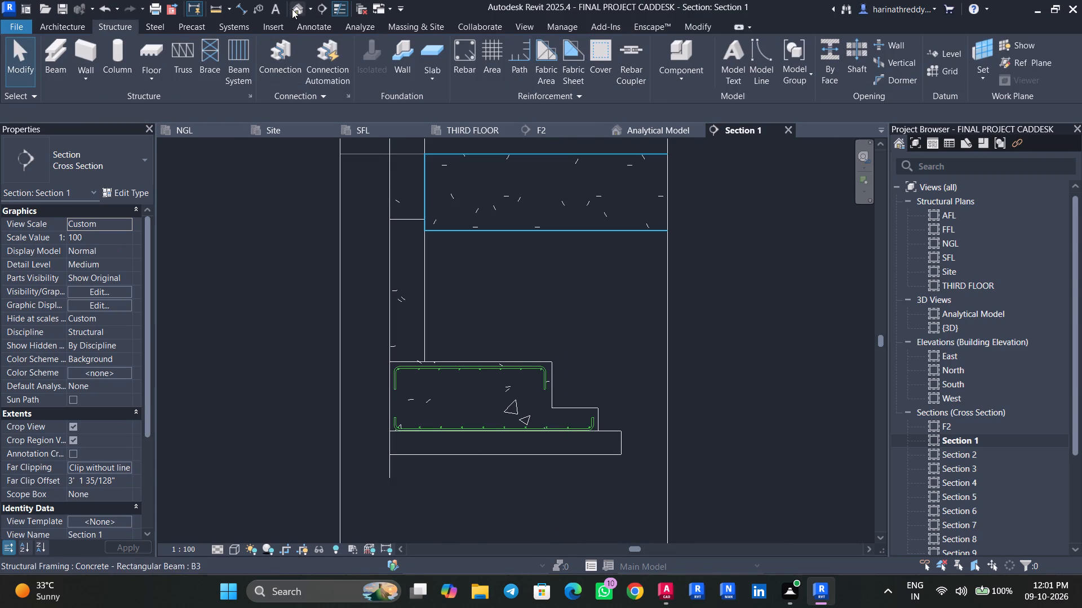
Open the default 3D view.
{"action": "left_click", "coordinate": [295, 10]}
{"action": "key", "text": "Escape"}
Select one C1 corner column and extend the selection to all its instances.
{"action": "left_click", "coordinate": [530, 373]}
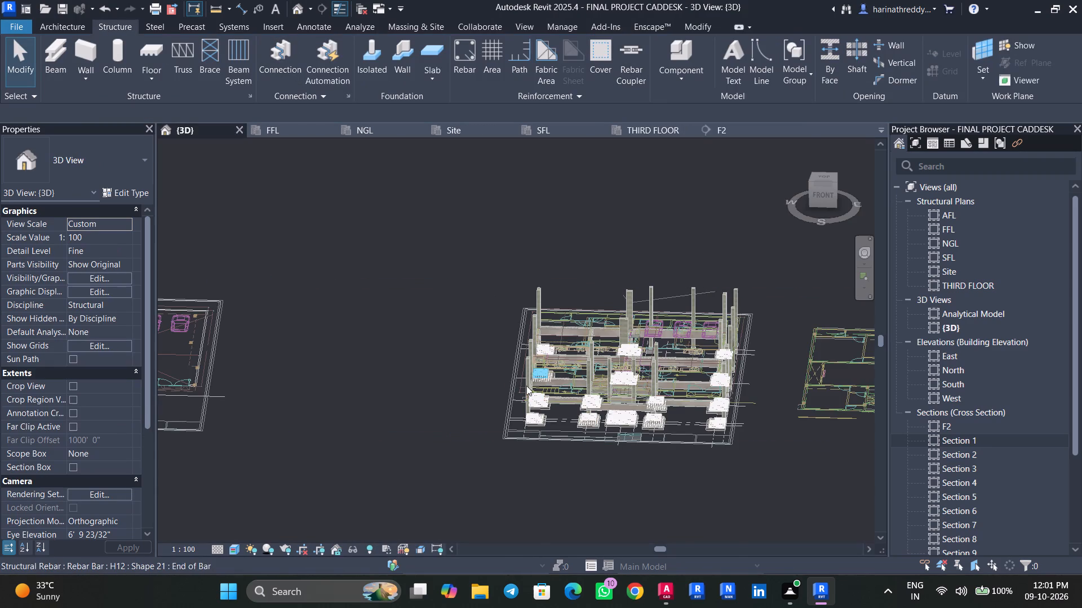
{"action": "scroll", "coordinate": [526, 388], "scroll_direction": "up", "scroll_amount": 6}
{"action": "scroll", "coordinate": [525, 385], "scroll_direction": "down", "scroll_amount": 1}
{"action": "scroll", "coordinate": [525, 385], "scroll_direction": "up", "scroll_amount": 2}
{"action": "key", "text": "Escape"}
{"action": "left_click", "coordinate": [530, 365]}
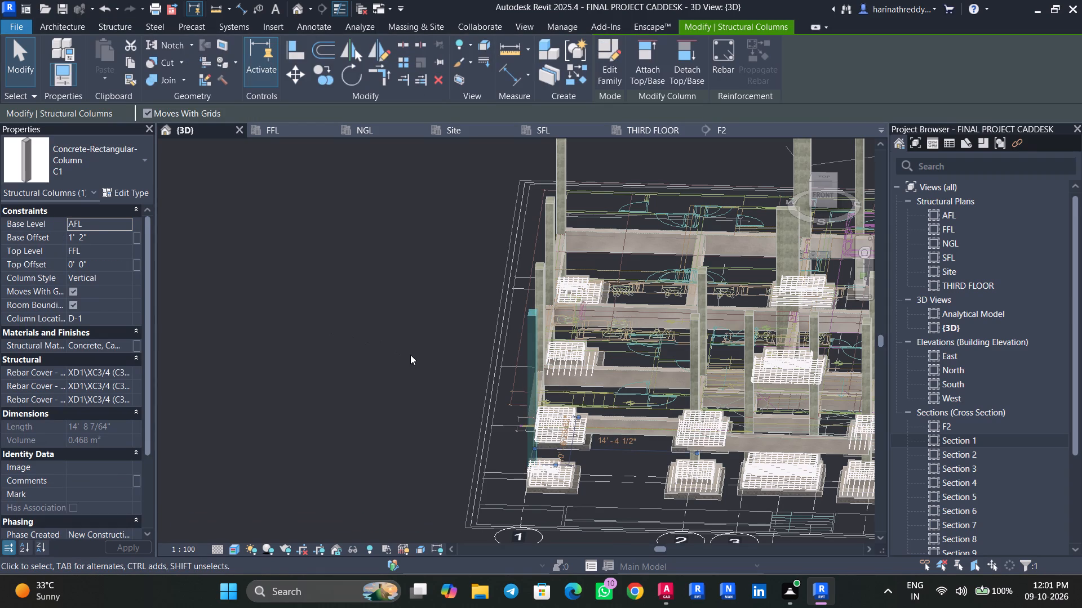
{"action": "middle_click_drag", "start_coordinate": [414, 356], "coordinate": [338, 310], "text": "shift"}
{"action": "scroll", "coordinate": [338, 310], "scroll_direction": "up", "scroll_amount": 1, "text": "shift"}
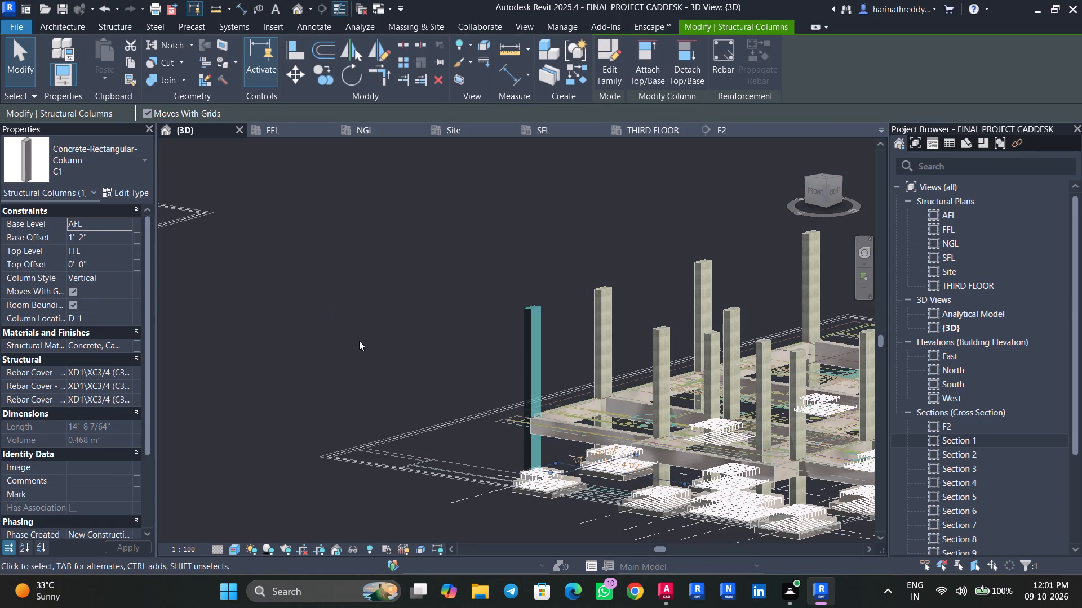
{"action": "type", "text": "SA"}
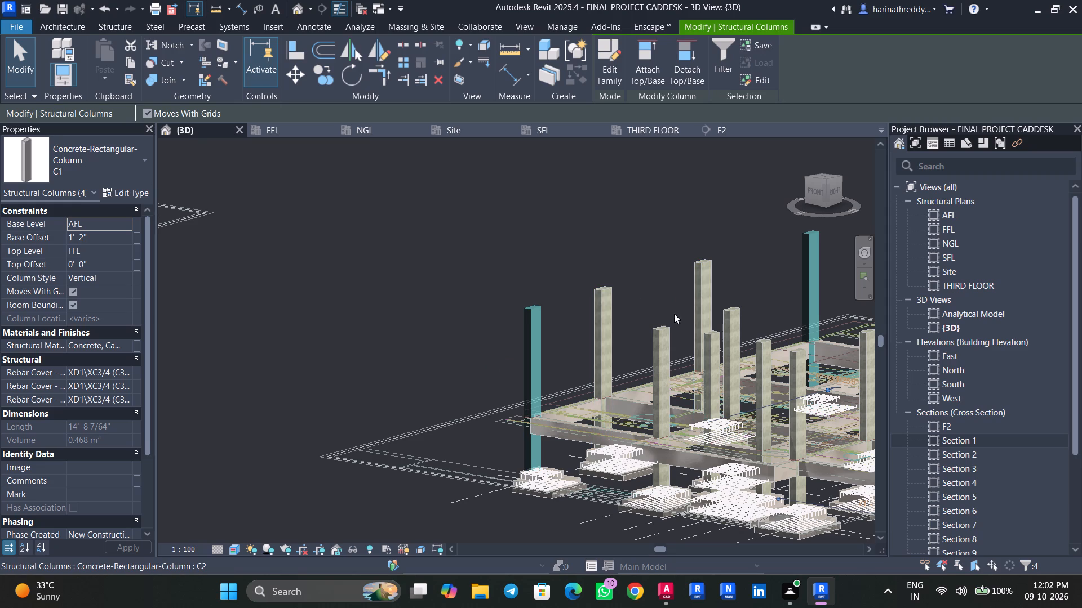
Select the structural columns together in the right-side 3D view and set their top level to NGL.
{"action": "left_click", "coordinate": [837, 191]}
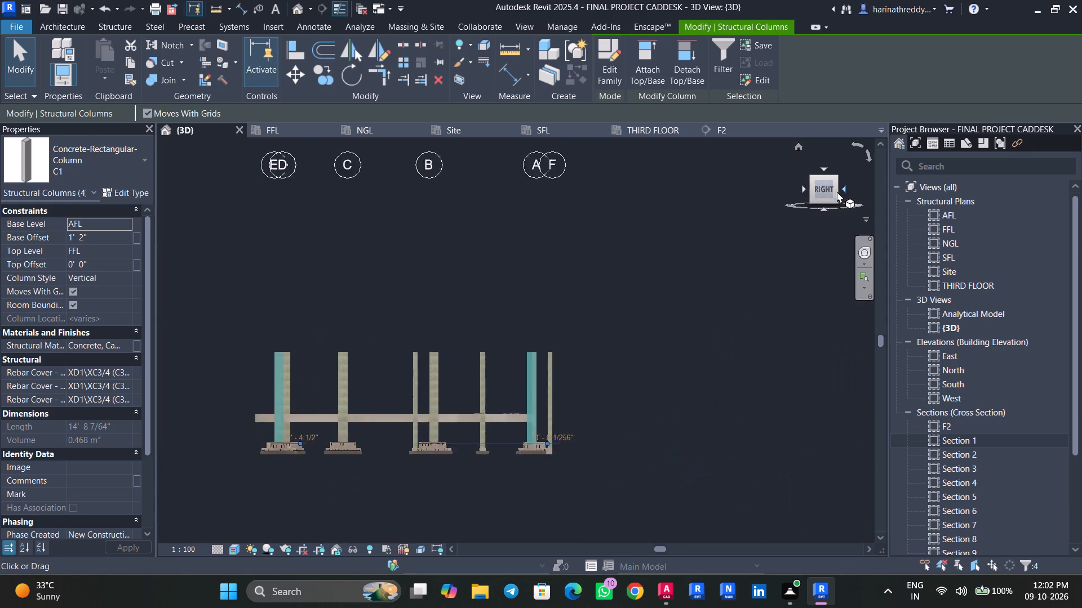
{"action": "key", "text": "Escape"}
{"action": "key", "text": "Escape"}
{"action": "left_click_drag", "start_coordinate": [722, 329], "coordinate": [425, 327]}
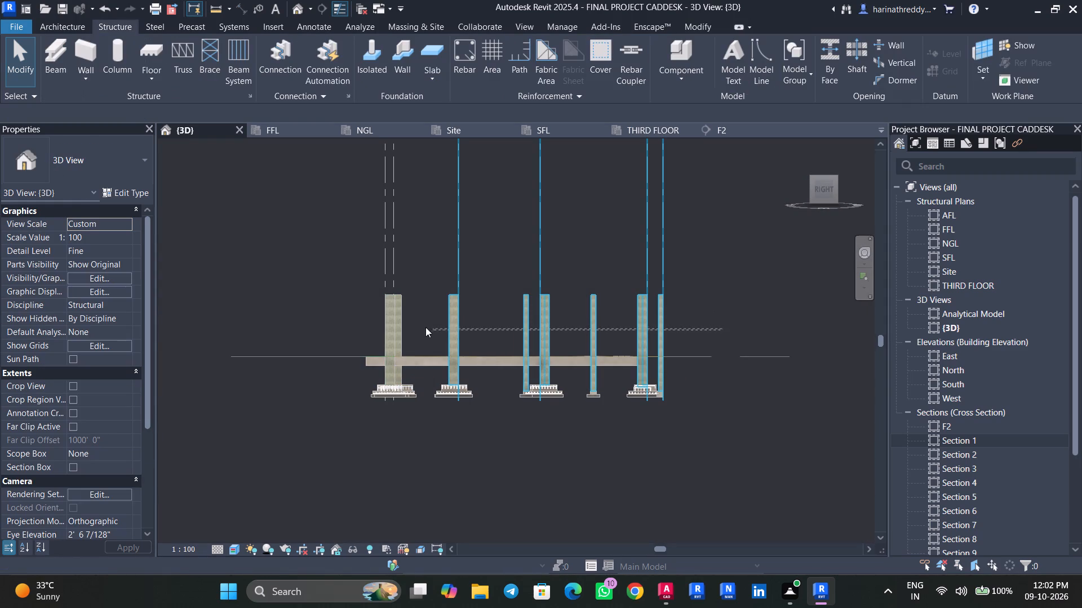
{"action": "left_click_drag", "start_coordinate": [425, 327], "coordinate": [366, 318]}
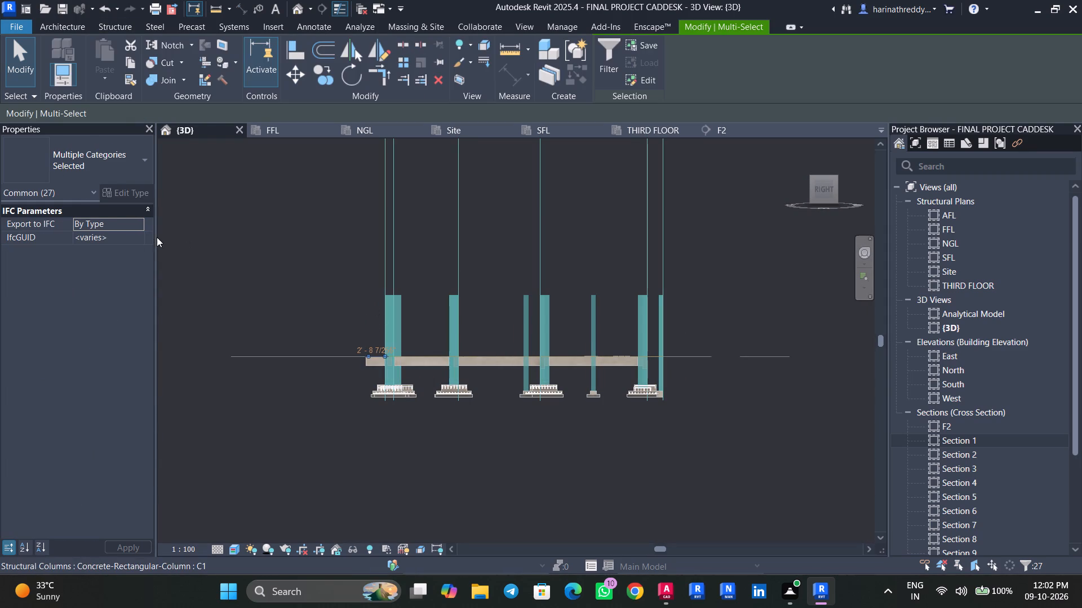
{"action": "left_click", "coordinate": [74, 193]}
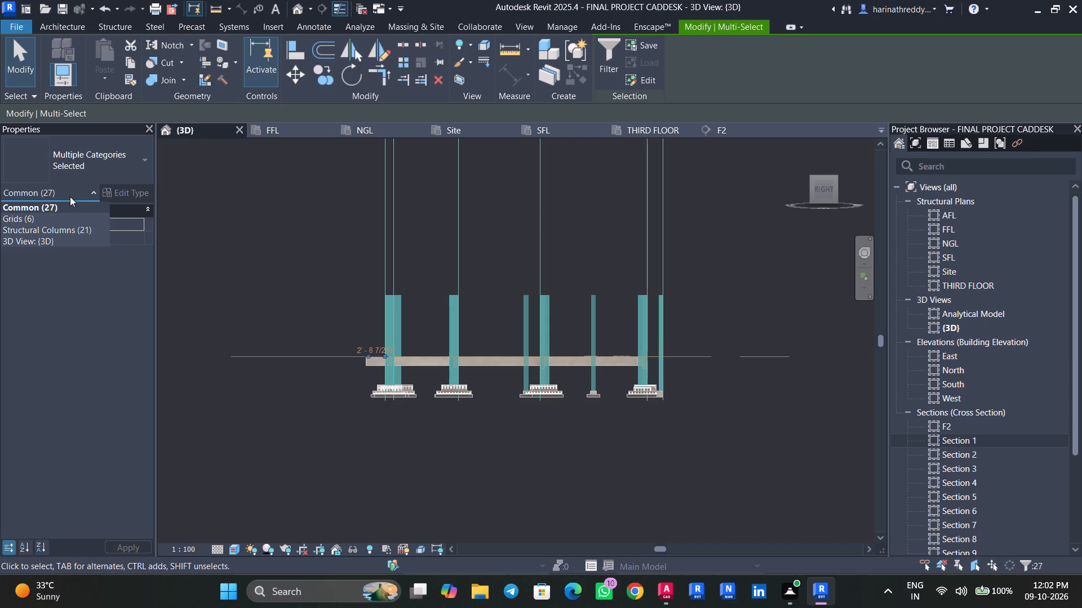
{"action": "left_click", "coordinate": [52, 233]}
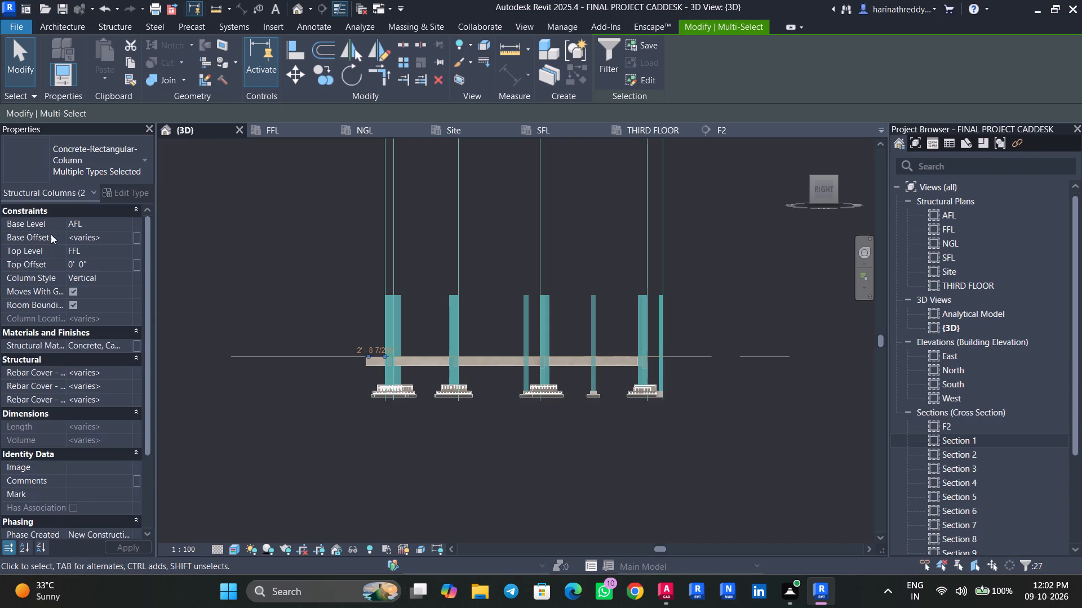
{"action": "left_click", "coordinate": [127, 248]}
{"action": "left_click", "coordinate": [87, 272]}
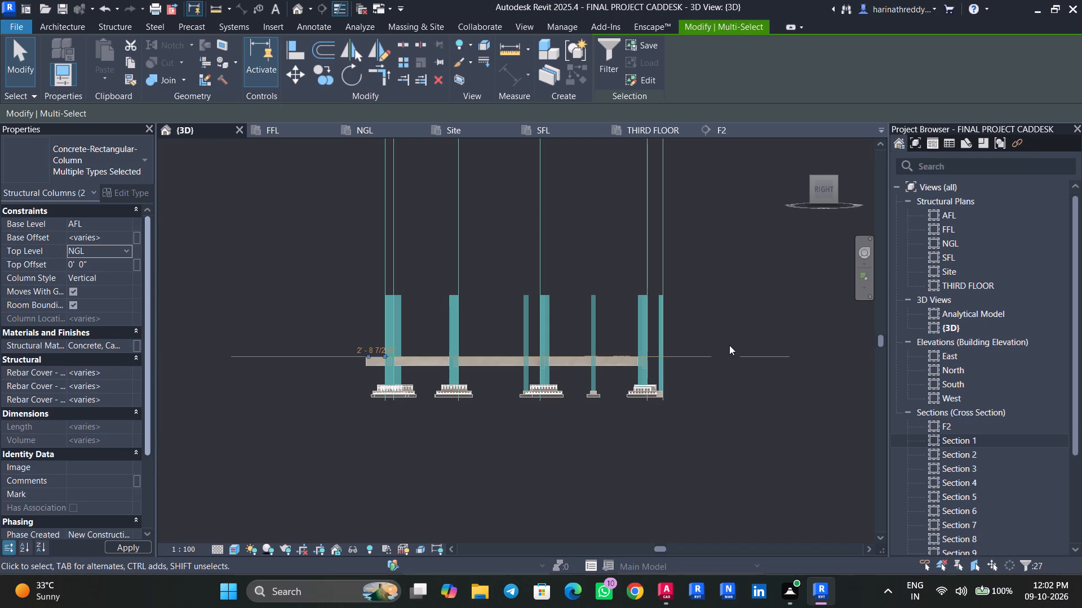
{"action": "key", "text": "Escape"}
Examine in 3D where the column tops meet the beams and footings, looking for columns that still rise above the beams.
{"action": "middle_click_drag", "start_coordinate": [731, 303], "coordinate": [774, 443], "text": "shift"}
{"action": "scroll", "coordinate": [538, 348], "scroll_direction": "down", "scroll_amount": 1}
{"action": "scroll", "coordinate": [538, 348], "scroll_direction": "up", "scroll_amount": 9}
{"action": "scroll", "coordinate": [489, 368], "scroll_direction": "down", "scroll_amount": 1}
{"action": "scroll", "coordinate": [489, 368], "scroll_direction": "up", "scroll_amount": 4}
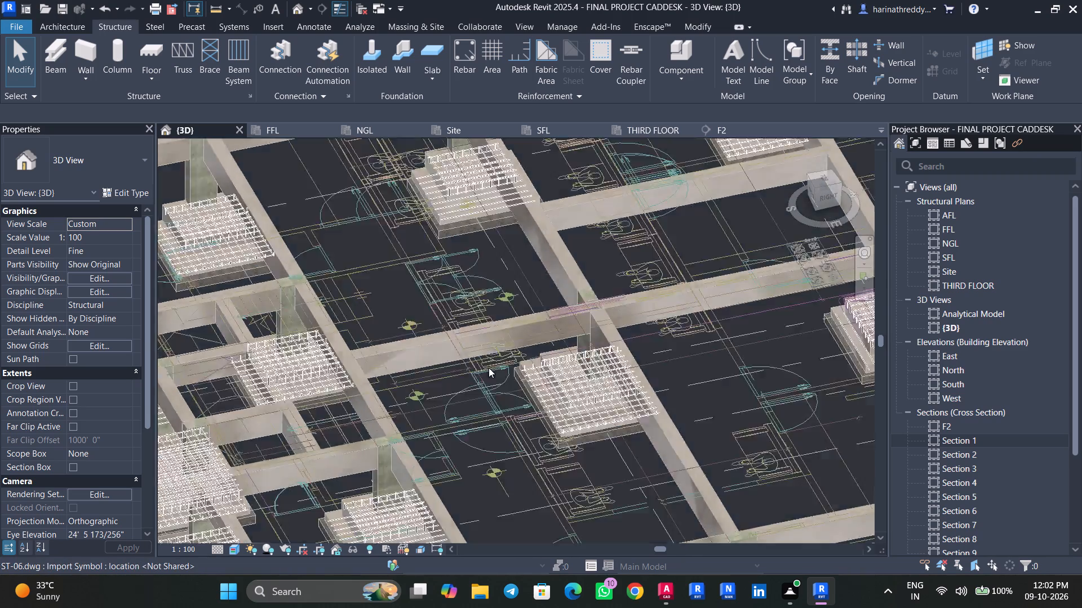
{"action": "scroll", "coordinate": [489, 368], "scroll_direction": "down", "scroll_amount": 4}
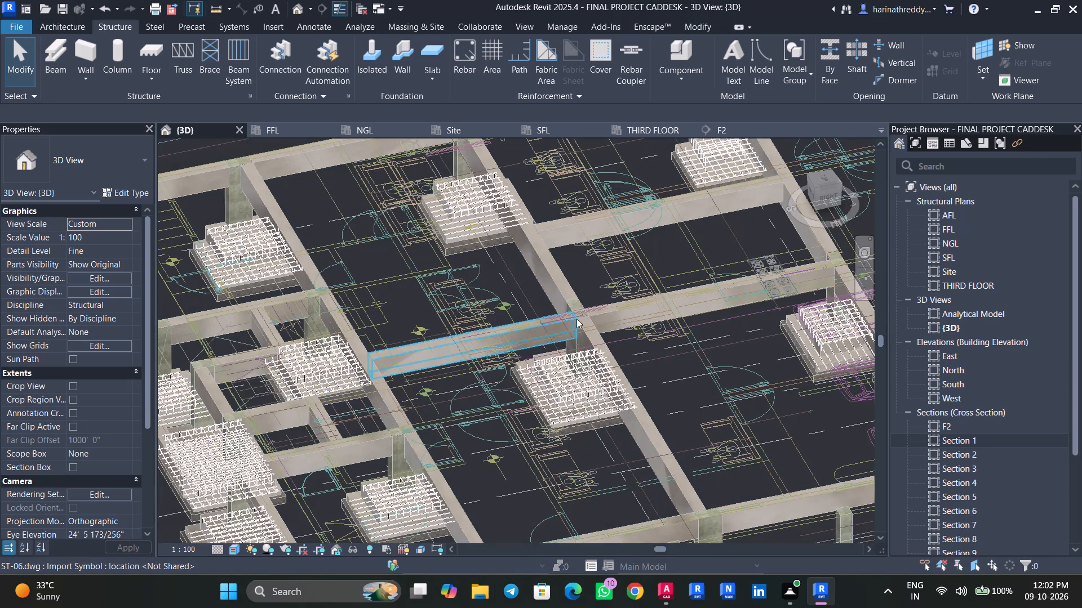
{"action": "scroll", "coordinate": [580, 310], "scroll_direction": "up", "scroll_amount": 9}
{"action": "scroll", "coordinate": [580, 310], "scroll_direction": "down", "scroll_amount": 2}
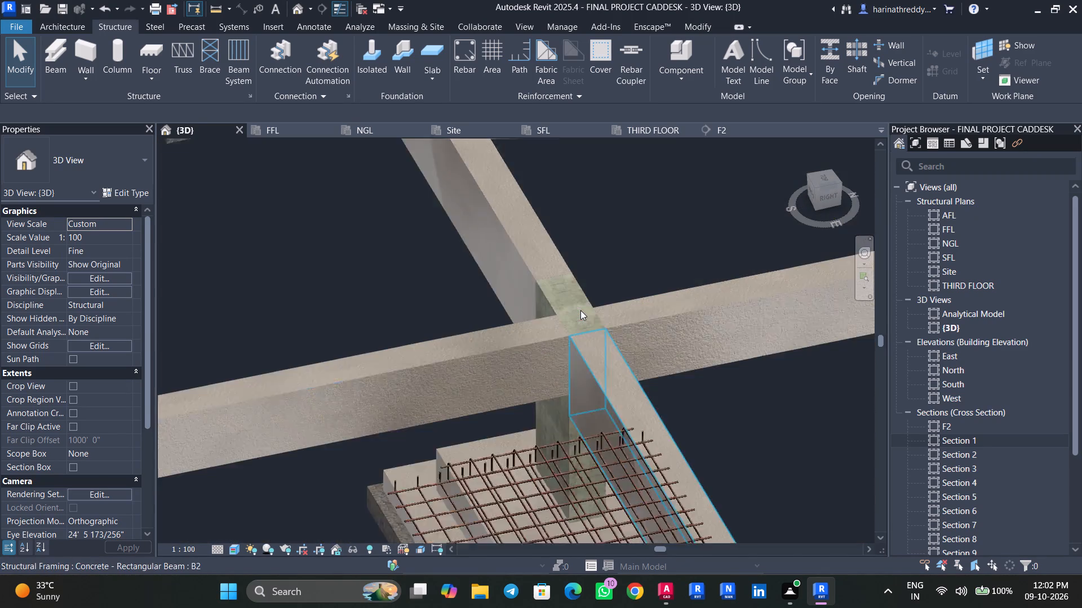
{"action": "scroll", "coordinate": [580, 310], "scroll_direction": "down", "scroll_amount": 3}
{"action": "scroll", "coordinate": [580, 310], "scroll_direction": "up", "scroll_amount": 1}
{"action": "scroll", "coordinate": [580, 310], "scroll_direction": "down", "scroll_amount": 5}
{"action": "middle_click_drag", "start_coordinate": [731, 350], "coordinate": [477, 356]}
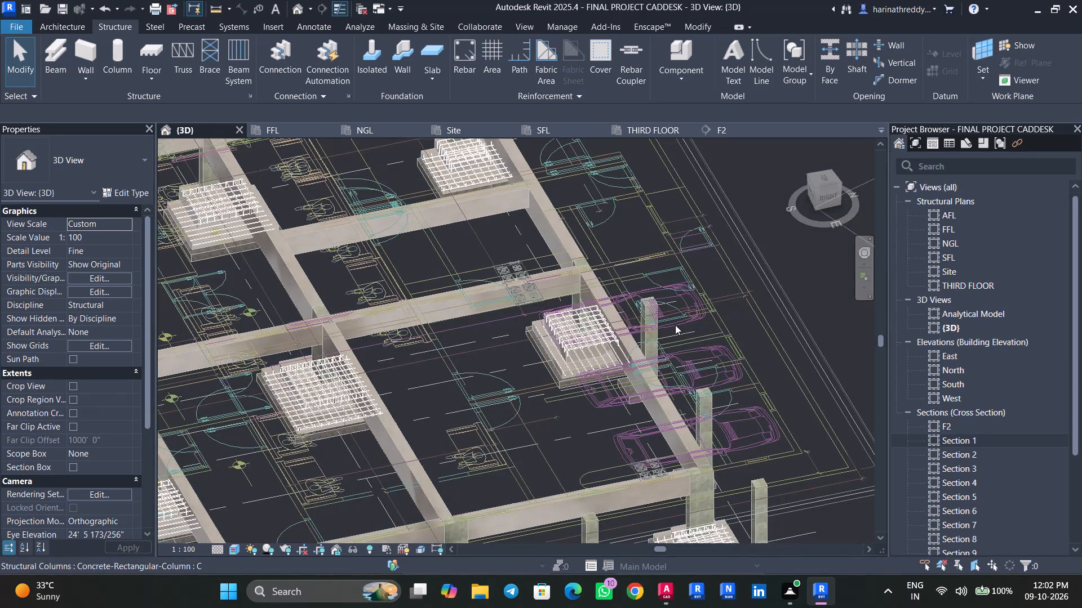
{"action": "left_click", "coordinate": [829, 198]}
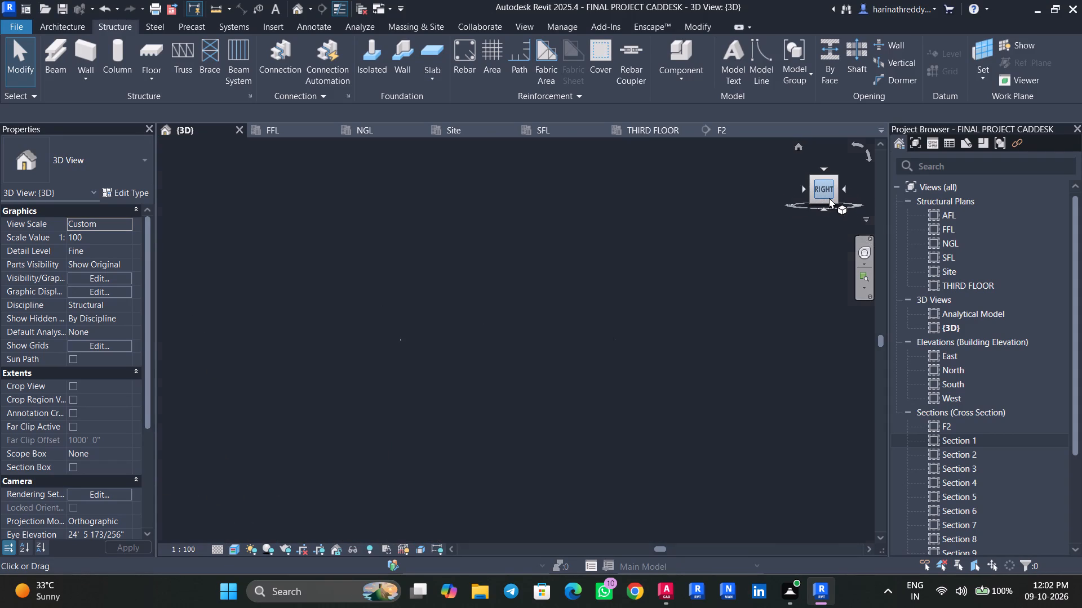
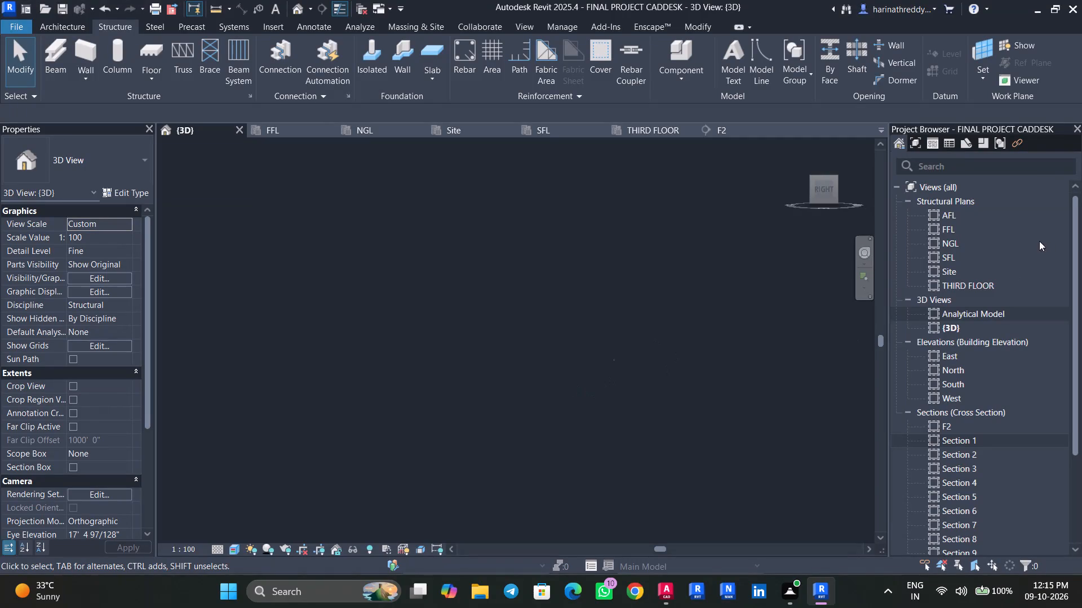
Examine the structure from the right side in 3D, checking where the narrow C column meets its footing.
{"action": "scroll", "coordinate": [609, 365], "scroll_direction": "up", "scroll_amount": 13}
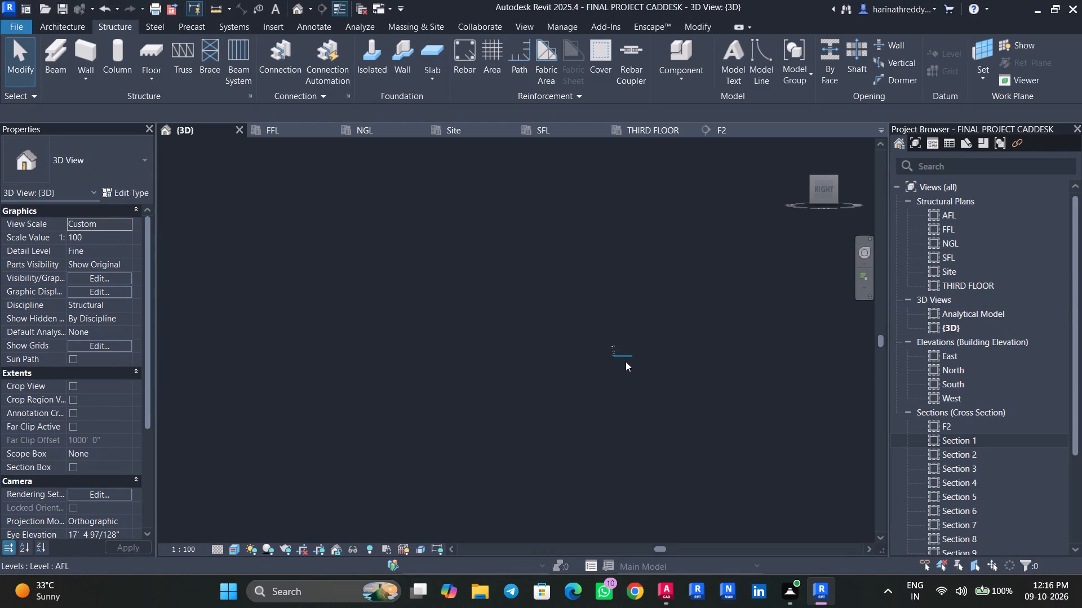
{"action": "scroll", "coordinate": [626, 361], "scroll_direction": "up", "scroll_amount": 8}
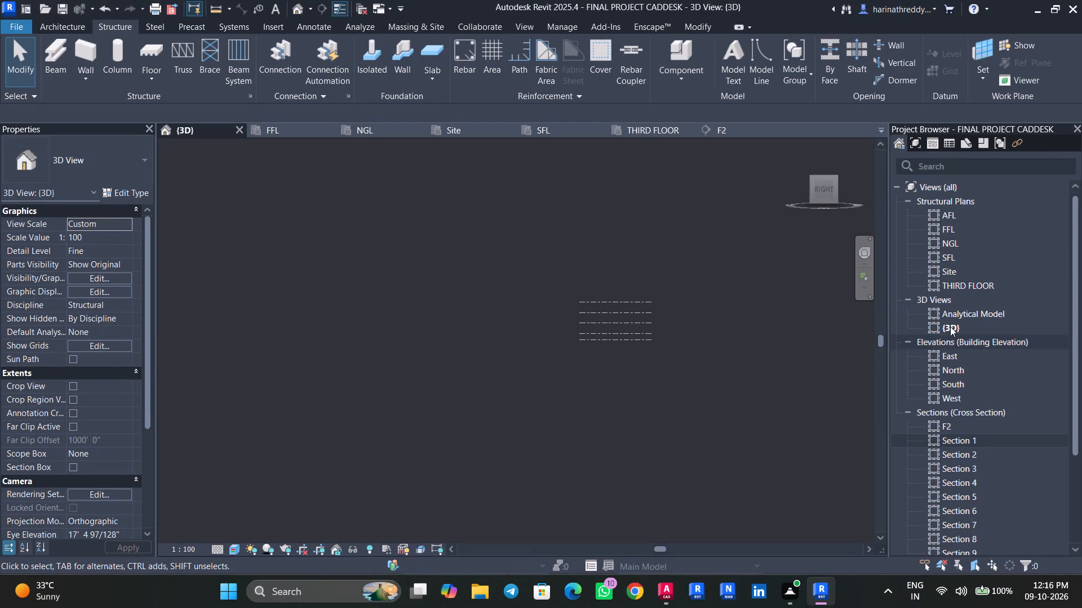
{"action": "scroll", "coordinate": [730, 368], "scroll_direction": "down", "scroll_amount": 10}
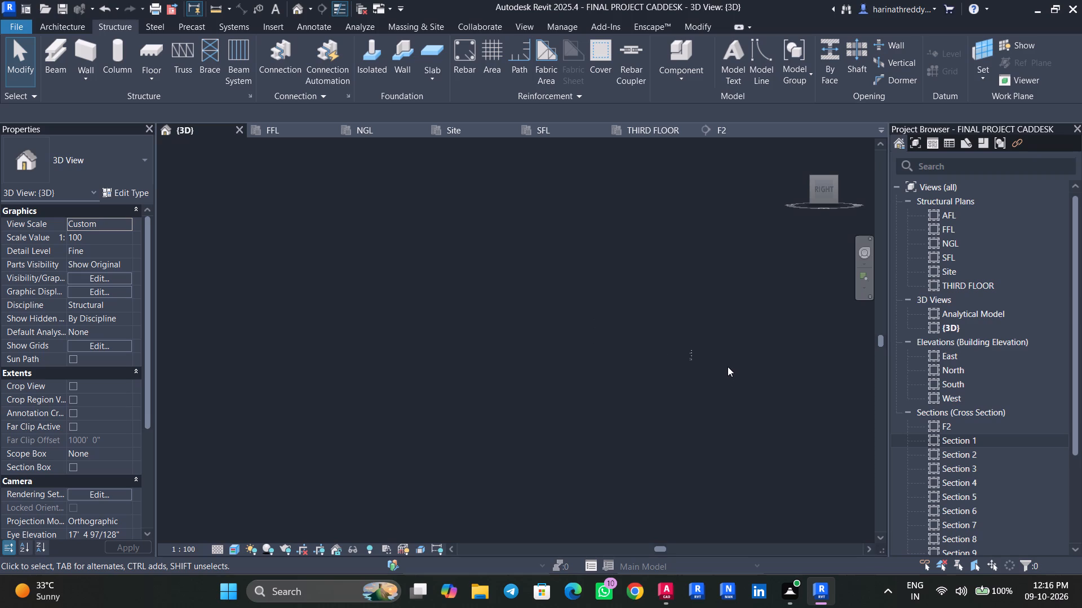
{"action": "scroll", "coordinate": [728, 366], "scroll_direction": "down", "scroll_amount": 17}
{"action": "scroll", "coordinate": [728, 366], "scroll_direction": "up", "scroll_amount": 1}
{"action": "scroll", "coordinate": [728, 366], "scroll_direction": "down", "scroll_amount": 2}
{"action": "scroll", "coordinate": [472, 369], "scroll_direction": "up", "scroll_amount": 20}
{"action": "scroll", "coordinate": [472, 369], "scroll_direction": "up", "scroll_amount": 11}
{"action": "scroll", "coordinate": [497, 357], "scroll_direction": "down", "scroll_amount": 1}
{"action": "scroll", "coordinate": [497, 357], "scroll_direction": "up", "scroll_amount": 4}
{"action": "middle_click_drag", "start_coordinate": [521, 333], "coordinate": [538, 438]}
{"action": "scroll", "coordinate": [537, 372], "scroll_direction": "up", "scroll_amount": 3}
{"action": "scroll", "coordinate": [537, 395], "scroll_direction": "down", "scroll_amount": 1}
{"action": "scroll", "coordinate": [537, 395], "scroll_direction": "up", "scroll_amount": 8}
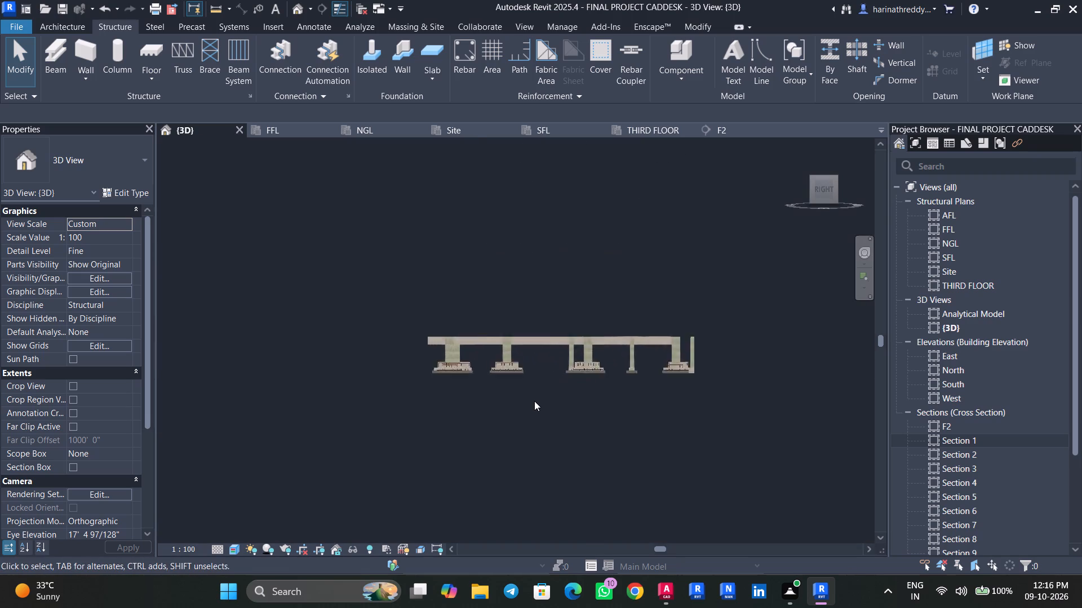
{"action": "scroll", "coordinate": [534, 401], "scroll_direction": "up", "scroll_amount": 1}
{"action": "scroll", "coordinate": [563, 342], "scroll_direction": "up", "scroll_amount": 6}
{"action": "middle_click_drag", "start_coordinate": [562, 342], "coordinate": [552, 386]}
{"action": "left_click", "coordinate": [654, 300]}
{"action": "key", "text": "Escape"}
{"action": "key", "text": "Escape"}
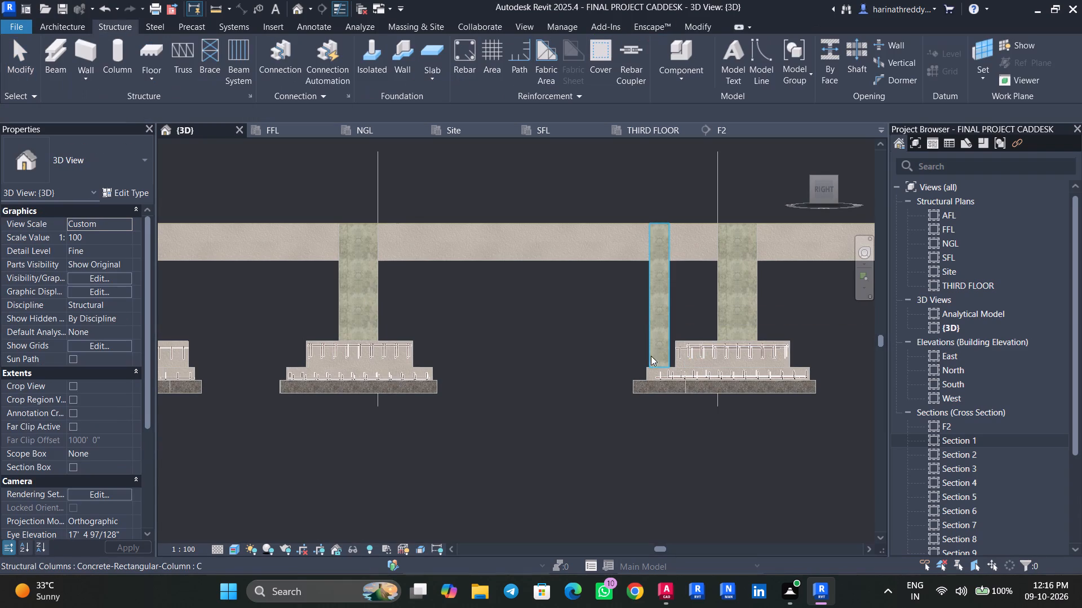
{"action": "scroll", "coordinate": [642, 374], "scroll_direction": "up", "scroll_amount": 3}
{"action": "left_click", "coordinate": [642, 374]}
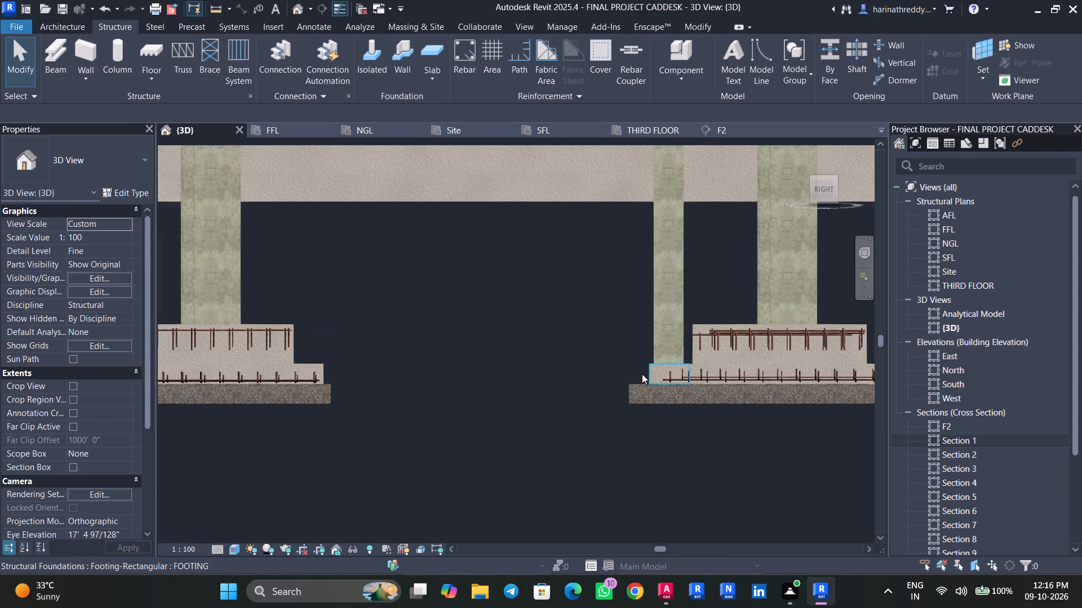
{"action": "key", "text": "Escape"}
Inspect the narrow C column and the neighbouring C2 column between the footings and the beam in 3D.
{"action": "left_click", "coordinate": [671, 314]}
{"action": "middle_click_drag", "start_coordinate": [575, 320], "coordinate": [529, 396]}
{"action": "key", "text": "Escape"}
{"action": "left_click", "coordinate": [724, 313]}
{"action": "scroll", "coordinate": [724, 313], "scroll_direction": "up", "scroll_amount": 5}
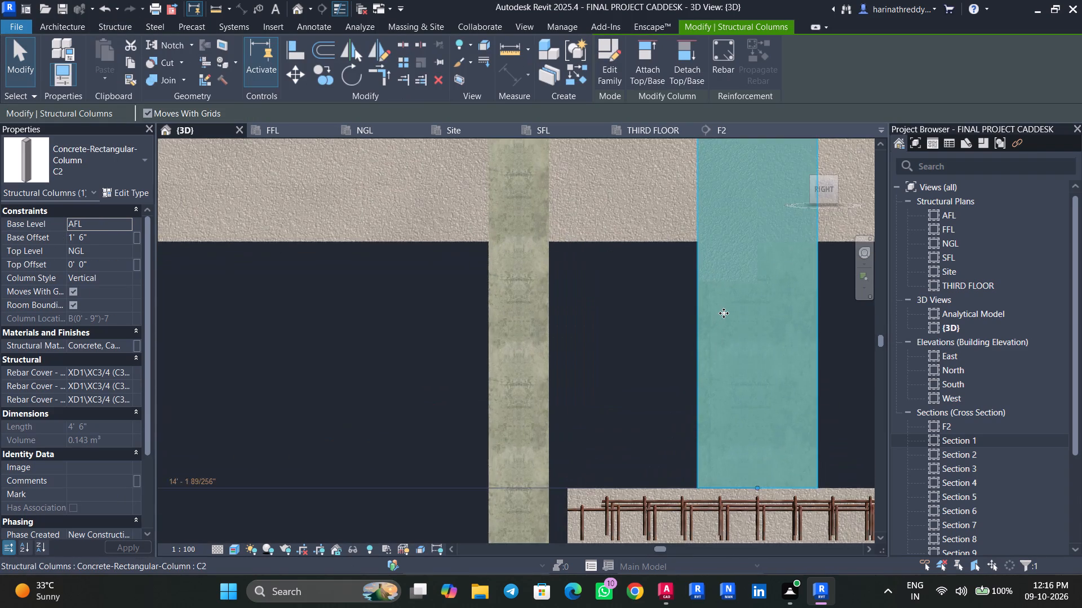
{"action": "key", "text": "Escape"}
{"action": "scroll", "coordinate": [519, 361], "scroll_direction": "up", "scroll_amount": 19}
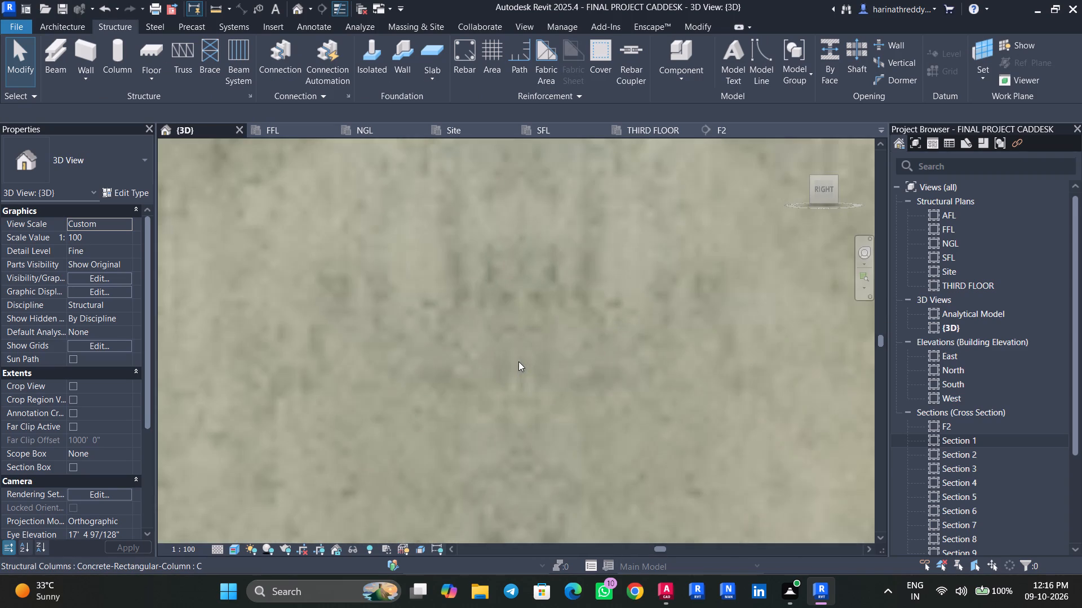
{"action": "scroll", "coordinate": [518, 361], "scroll_direction": "down", "scroll_amount": 18}
{"action": "middle_click_drag", "start_coordinate": [640, 348], "coordinate": [481, 392]}
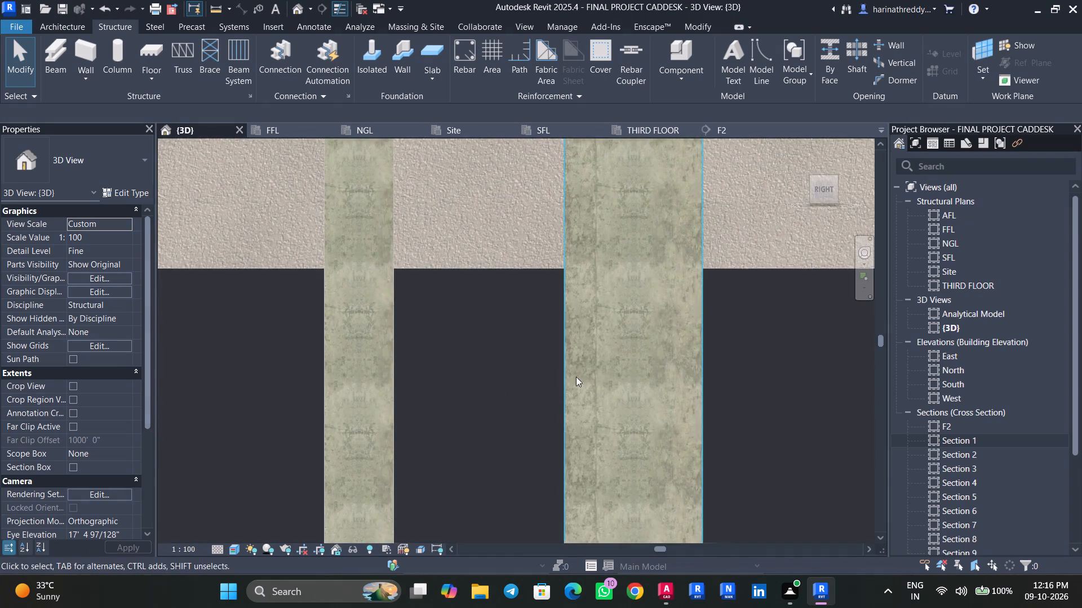
{"action": "scroll", "coordinate": [650, 353], "scroll_direction": "up", "scroll_amount": 17}
{"action": "scroll", "coordinate": [650, 353], "scroll_direction": "down", "scroll_amount": 3}
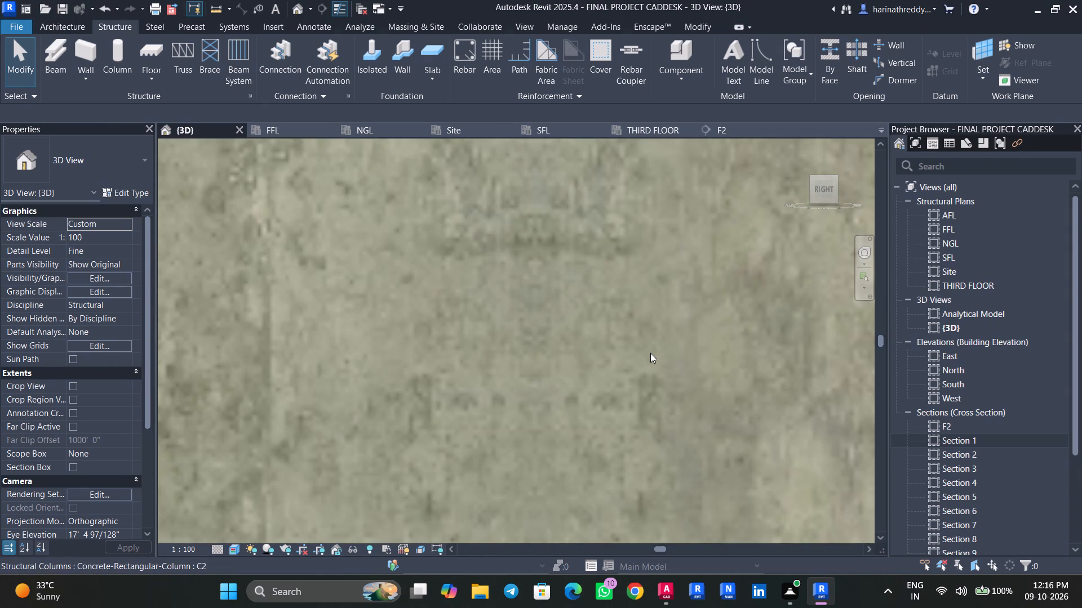
{"action": "scroll", "coordinate": [650, 353], "scroll_direction": "down", "scroll_amount": 16}
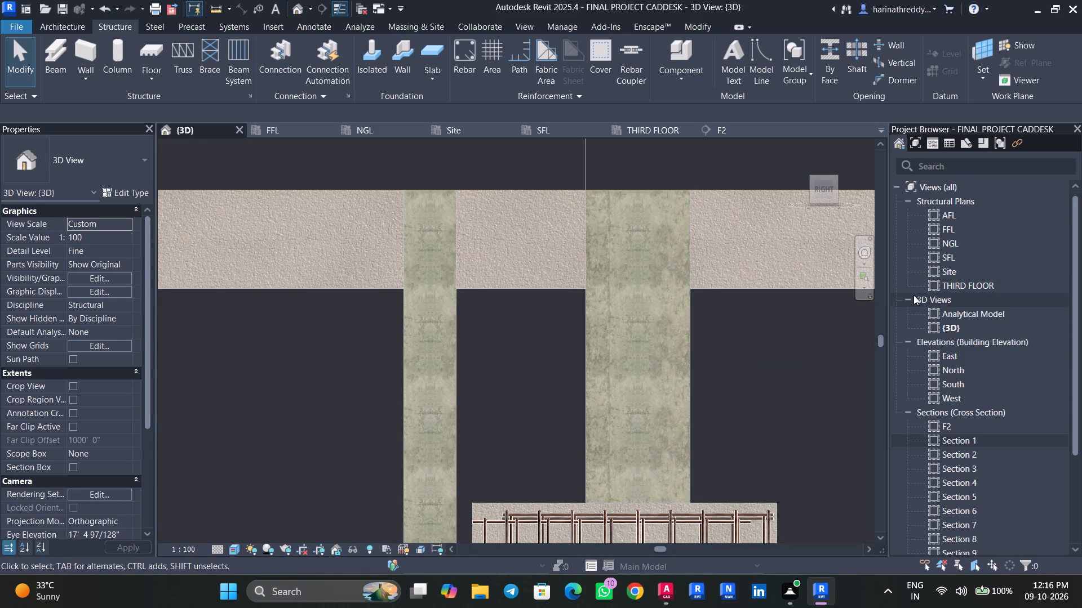
Open the AFL structural plan and inspect the small footing and PCC slab beside the grid B footing.
{"action": "double_click", "coordinate": [959, 219]}
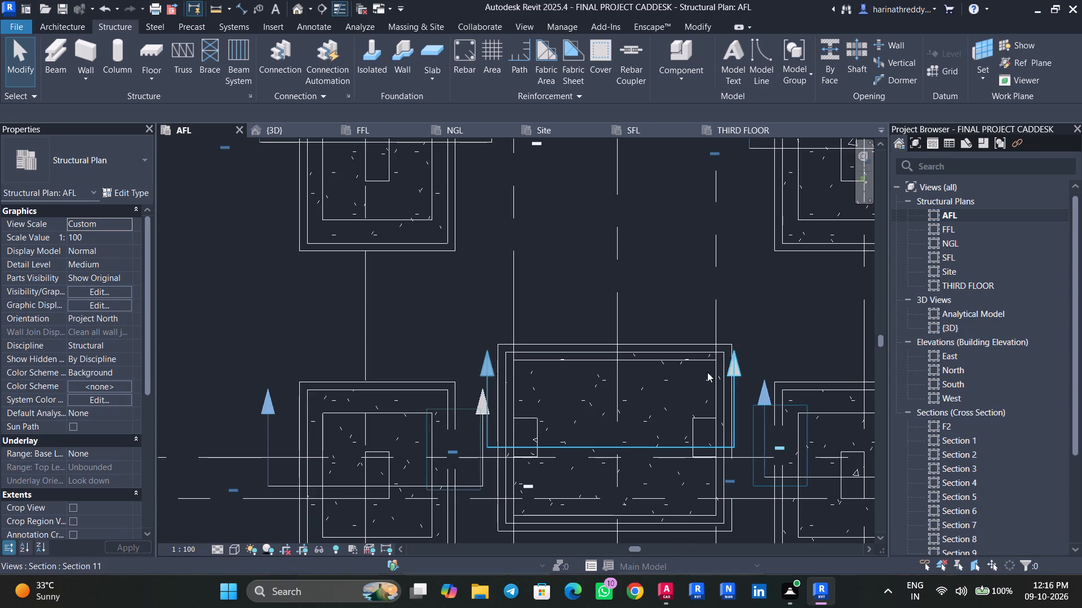
{"action": "scroll", "coordinate": [655, 289], "scroll_direction": "down", "scroll_amount": 10}
{"action": "middle_click_drag", "start_coordinate": [653, 290], "coordinate": [590, 364]}
{"action": "middle_click_drag", "start_coordinate": [690, 287], "coordinate": [650, 346]}
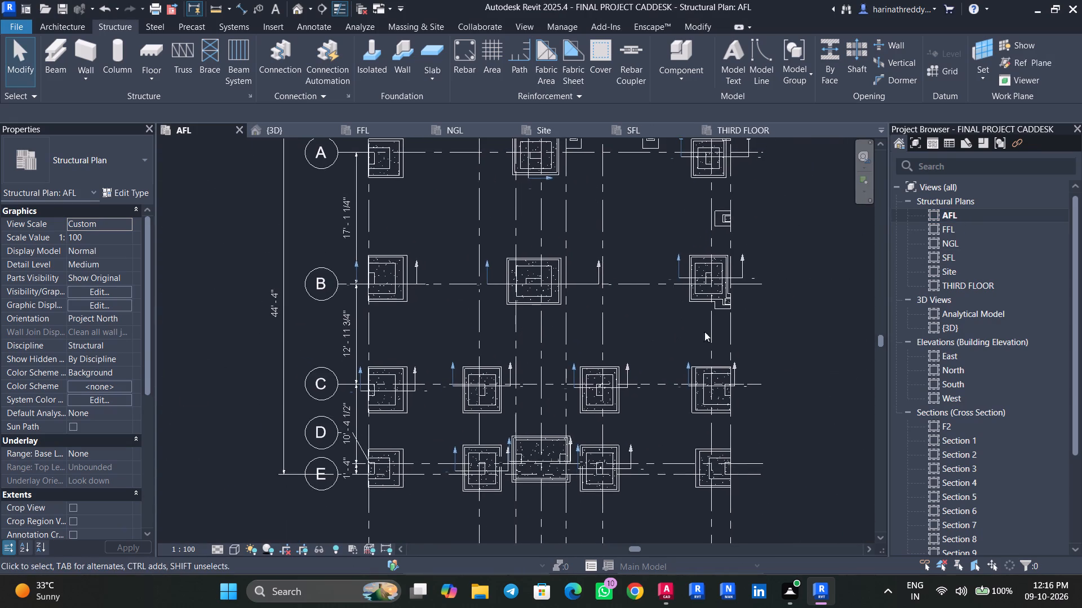
{"action": "scroll", "coordinate": [748, 341], "scroll_direction": "up", "scroll_amount": 5}
{"action": "scroll", "coordinate": [681, 275], "scroll_direction": "up", "scroll_amount": 6}
{"action": "left_click", "coordinate": [687, 275]}
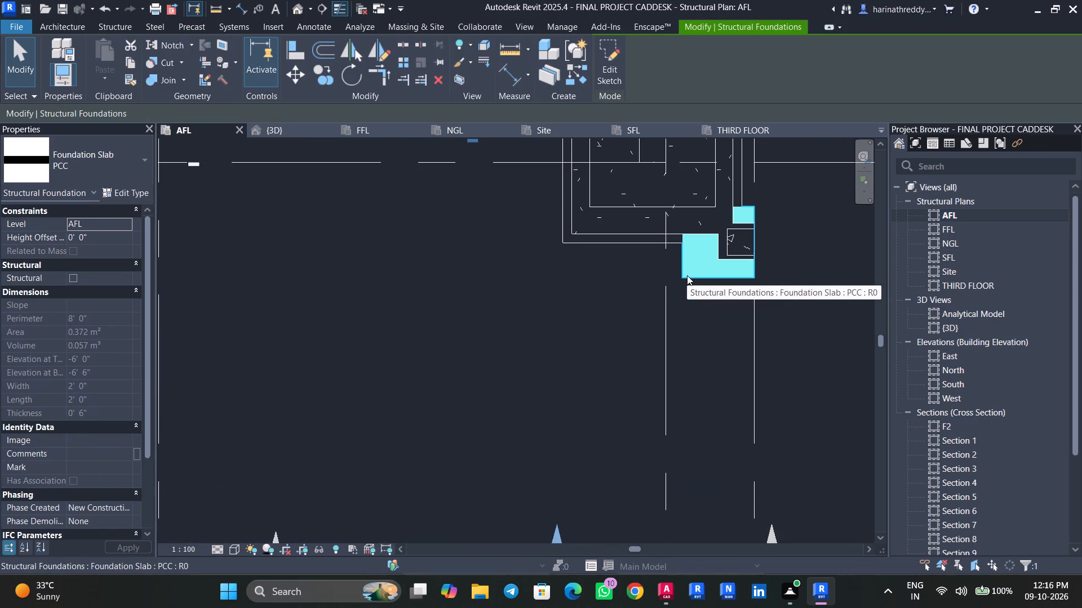
{"action": "key", "text": "Escape"}
{"action": "key", "text": "Escape"}
{"action": "left_click", "coordinate": [726, 253]}
{"action": "key", "text": "Escape"}
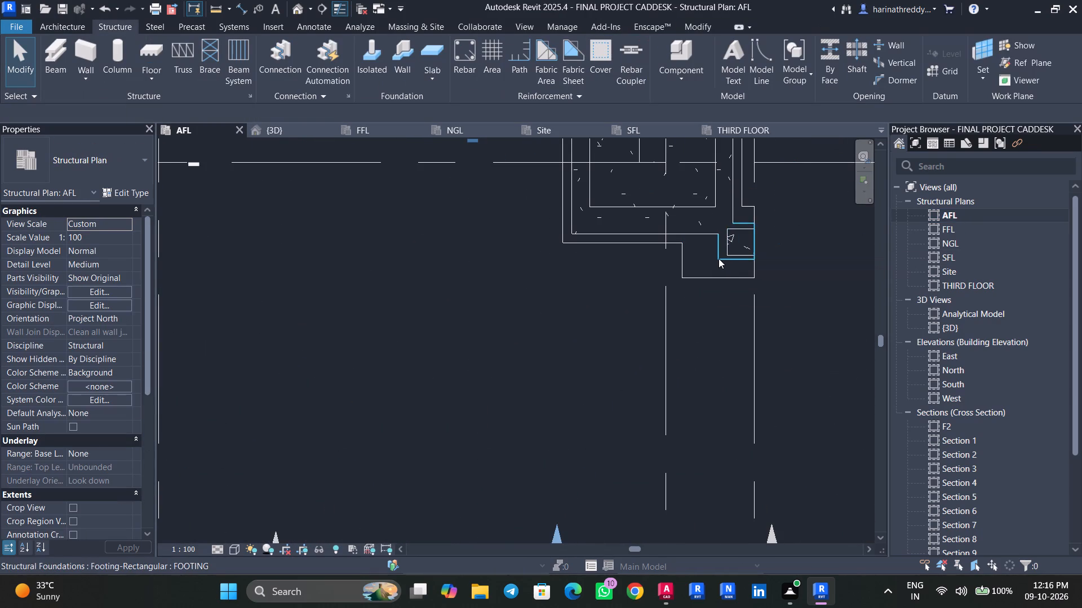
{"action": "scroll", "coordinate": [719, 258], "scroll_direction": "up", "scroll_amount": 2}
{"action": "left_click", "coordinate": [719, 258]}
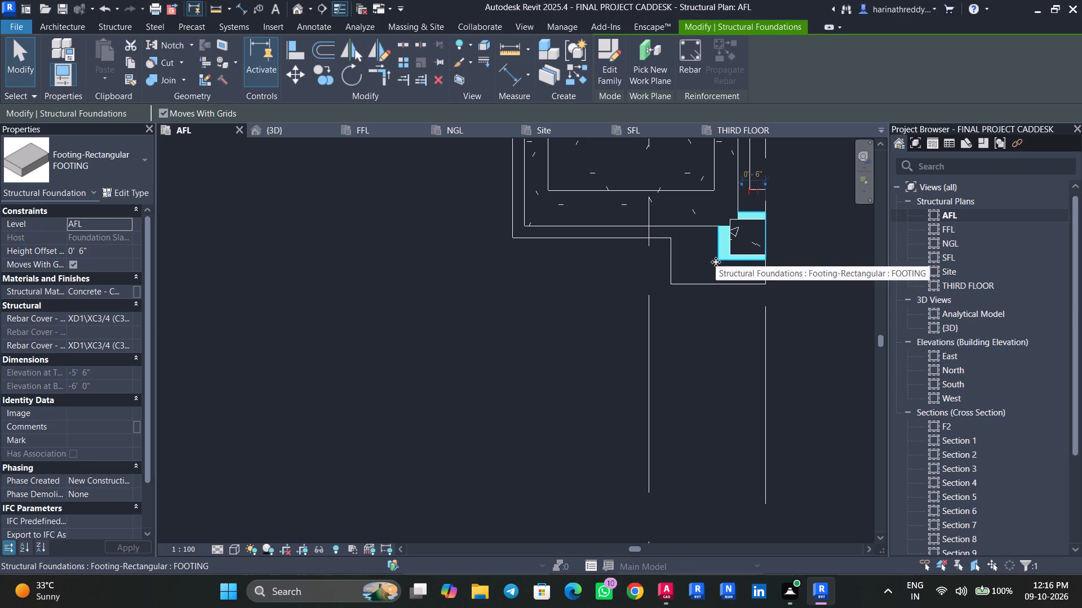
{"action": "key", "text": "Escape"}
{"action": "key", "text": "Escape"}
{"action": "scroll", "coordinate": [634, 329], "scroll_direction": "down", "scroll_amount": 2}
{"action": "scroll", "coordinate": [634, 329], "scroll_direction": "up", "scroll_amount": 1}
{"action": "scroll", "coordinate": [634, 329], "scroll_direction": "down", "scroll_amount": 1}
Examine the footings along grids C, D and E in the AFL plan.
{"action": "middle_click_drag", "start_coordinate": [569, 365], "coordinate": [680, 264]}
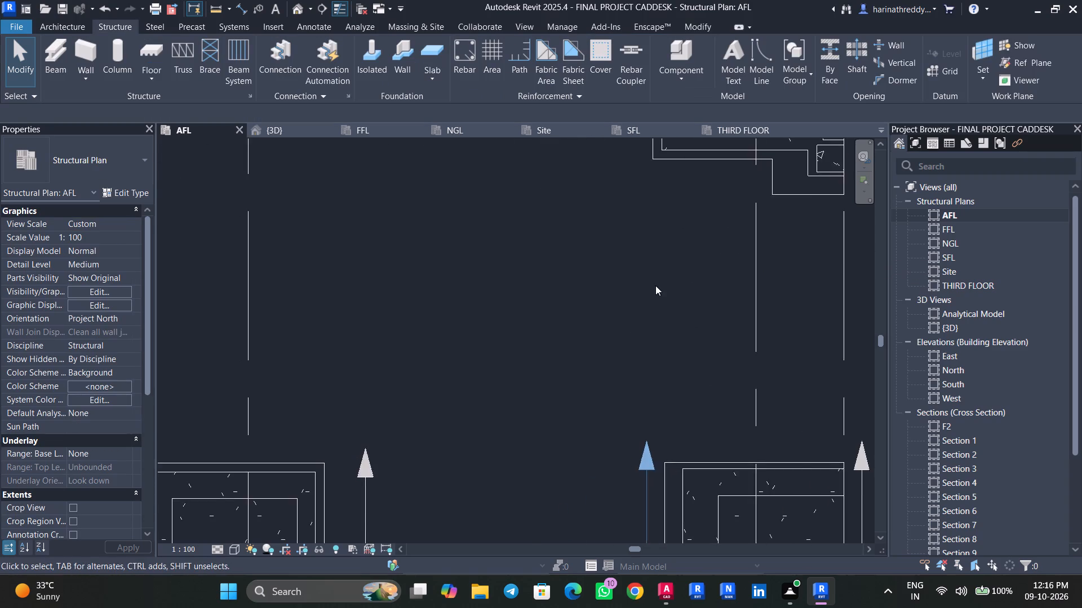
{"action": "scroll", "coordinate": [655, 285], "scroll_direction": "down", "scroll_amount": 6}
{"action": "middle_click_drag", "start_coordinate": [642, 336], "coordinate": [709, 253]}
{"action": "scroll", "coordinate": [673, 324], "scroll_direction": "up", "scroll_amount": 5}
{"action": "left_click", "coordinate": [764, 257]}
{"action": "key", "text": "Escape"}
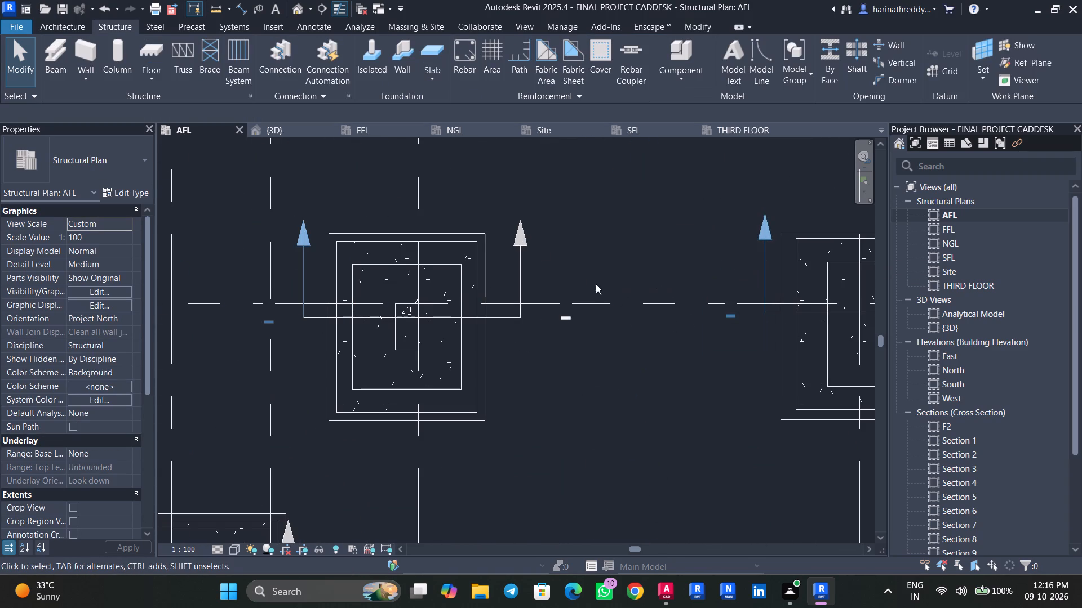
{"action": "left_click", "coordinate": [518, 269]}
{"action": "key", "text": "Escape"}
{"action": "key", "text": "Escape"}
{"action": "scroll", "coordinate": [592, 225], "scroll_direction": "down", "scroll_amount": 10}
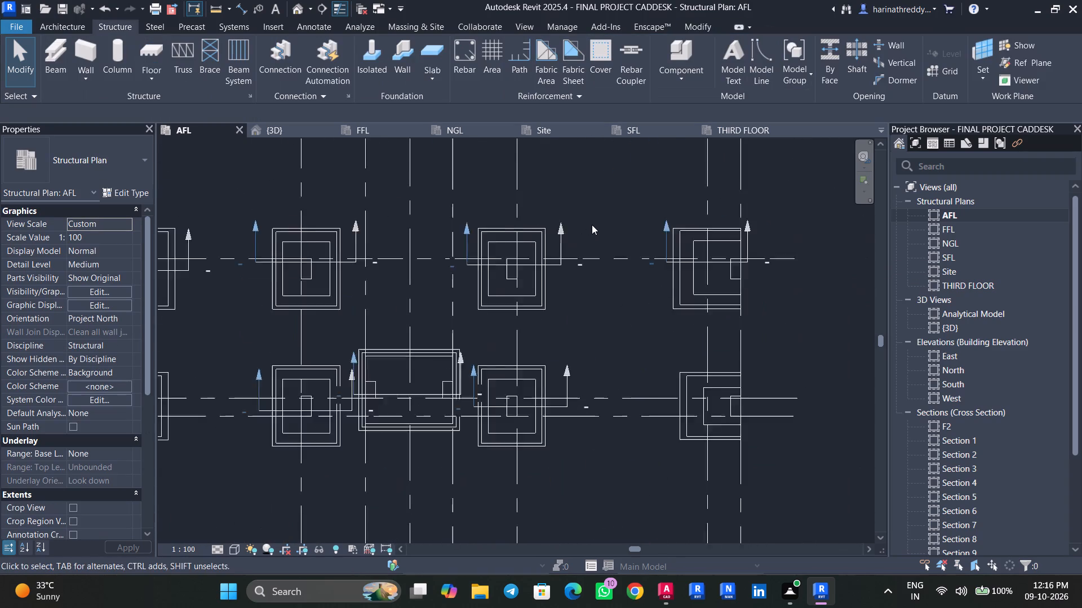
{"action": "middle_click_drag", "start_coordinate": [587, 249], "coordinate": [575, 293]}
{"action": "scroll", "coordinate": [660, 367], "scroll_direction": "up", "scroll_amount": 9}
{"action": "scroll", "coordinate": [632, 353], "scroll_direction": "down", "scroll_amount": 1}
{"action": "scroll", "coordinate": [631, 353], "scroll_direction": "up", "scroll_amount": 2}
{"action": "scroll", "coordinate": [629, 346], "scroll_direction": "down", "scroll_amount": 1}
{"action": "scroll", "coordinate": [629, 346], "scroll_direction": "up", "scroll_amount": 2}
{"action": "scroll", "coordinate": [618, 318], "scroll_direction": "down", "scroll_amount": 4}
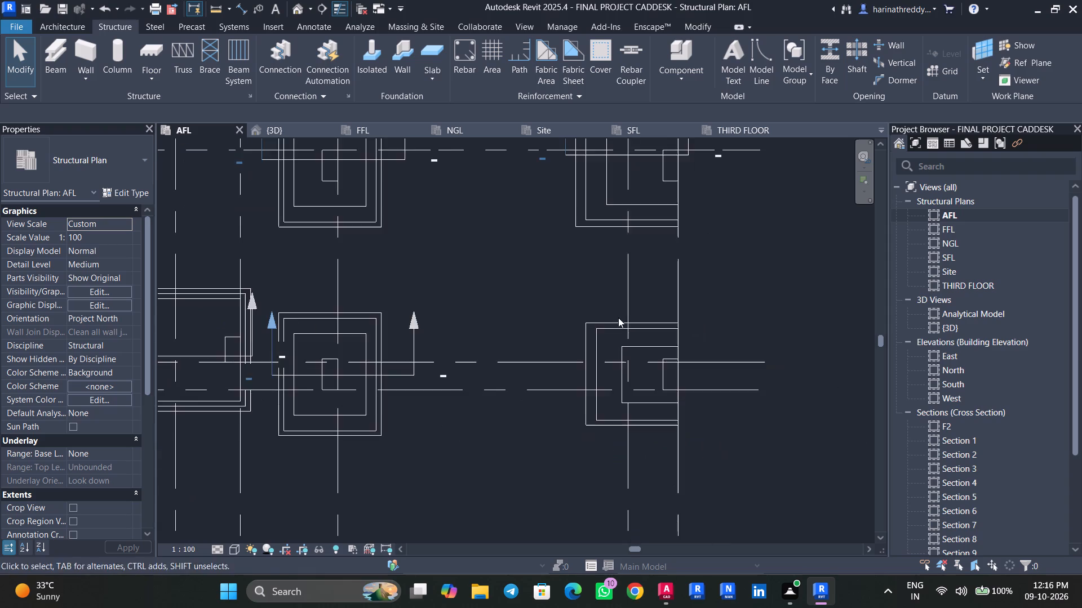
{"action": "middle_click_drag", "start_coordinate": [607, 272], "coordinate": [785, 398]}
{"action": "scroll", "coordinate": [624, 368], "scroll_direction": "down", "scroll_amount": 3}
{"action": "scroll", "coordinate": [638, 362], "scroll_direction": "up", "scroll_amount": 1}
{"action": "middle_click_drag", "start_coordinate": [642, 364], "coordinate": [755, 430]}
{"action": "middle_click_drag", "start_coordinate": [635, 244], "coordinate": [689, 355]}
{"action": "scroll", "coordinate": [606, 297], "scroll_direction": "down", "scroll_amount": 4}
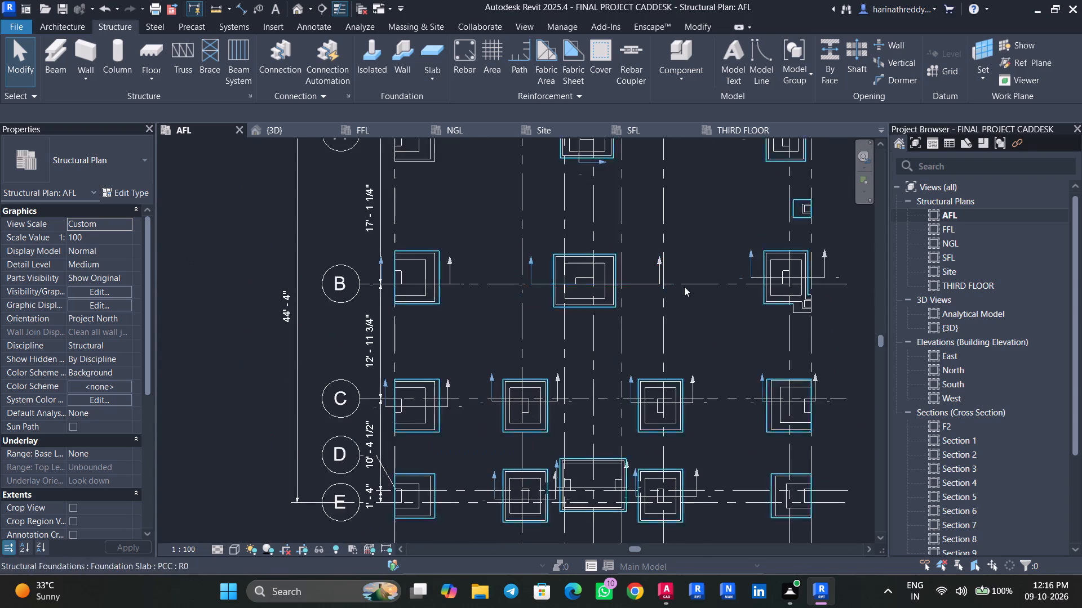
Inspect the small footings, PCC slabs and C columns near grid A in the AFL plan.
{"action": "middle_click_drag", "start_coordinate": [721, 263], "coordinate": [693, 393]}
{"action": "middle_click_drag", "start_coordinate": [663, 298], "coordinate": [664, 344]}
{"action": "scroll", "coordinate": [693, 299], "scroll_direction": "up", "scroll_amount": 9}
{"action": "scroll", "coordinate": [693, 299], "scroll_direction": "down", "scroll_amount": 1}
{"action": "scroll", "coordinate": [693, 299], "scroll_direction": "up", "scroll_amount": 1}
{"action": "scroll", "coordinate": [693, 299], "scroll_direction": "down", "scroll_amount": 1}
{"action": "left_click", "coordinate": [697, 309]}
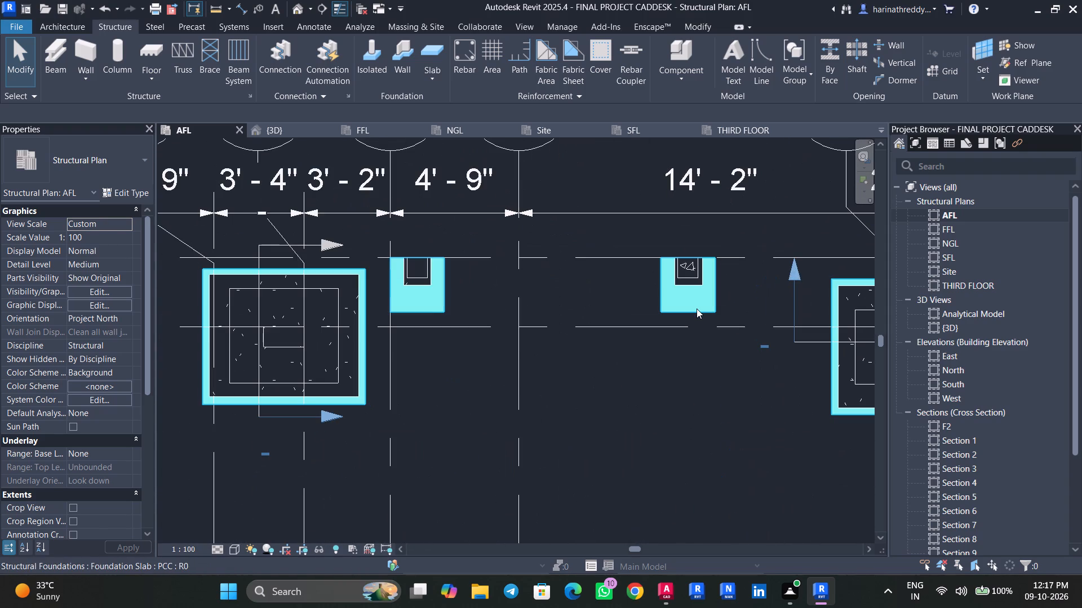
{"action": "key", "text": "Escape"}
{"action": "key", "text": "Escape"}
{"action": "scroll", "coordinate": [696, 283], "scroll_direction": "up", "scroll_amount": 3}
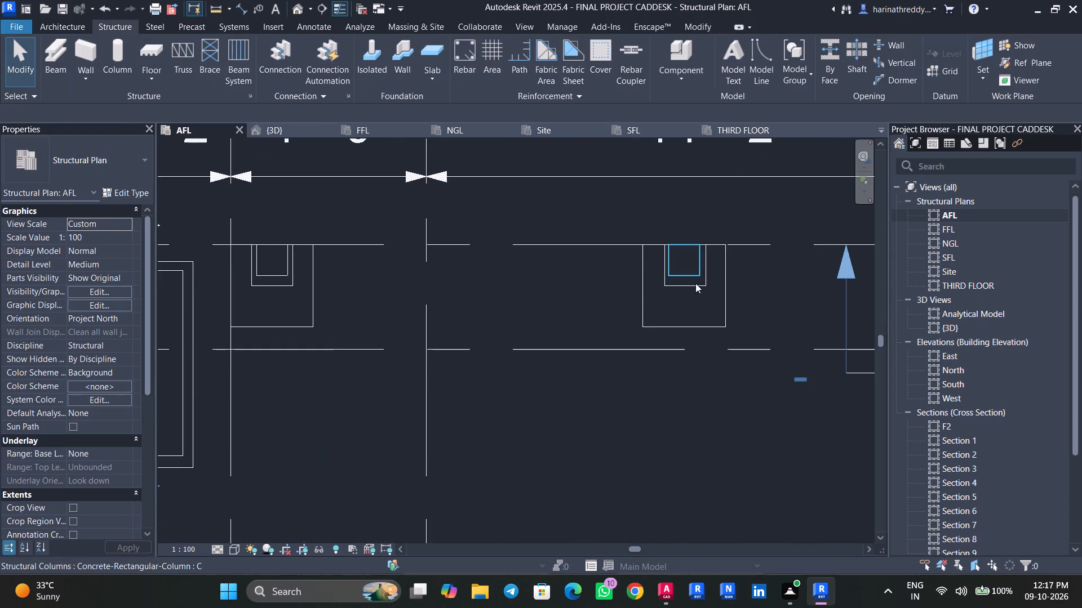
{"action": "left_click", "coordinate": [695, 283]}
{"action": "key", "text": "Escape"}
{"action": "scroll", "coordinate": [695, 283], "scroll_direction": "up", "scroll_amount": 3}
{"action": "left_click", "coordinate": [698, 285]}
{"action": "scroll", "coordinate": [698, 285], "scroll_direction": "down", "scroll_amount": 9}
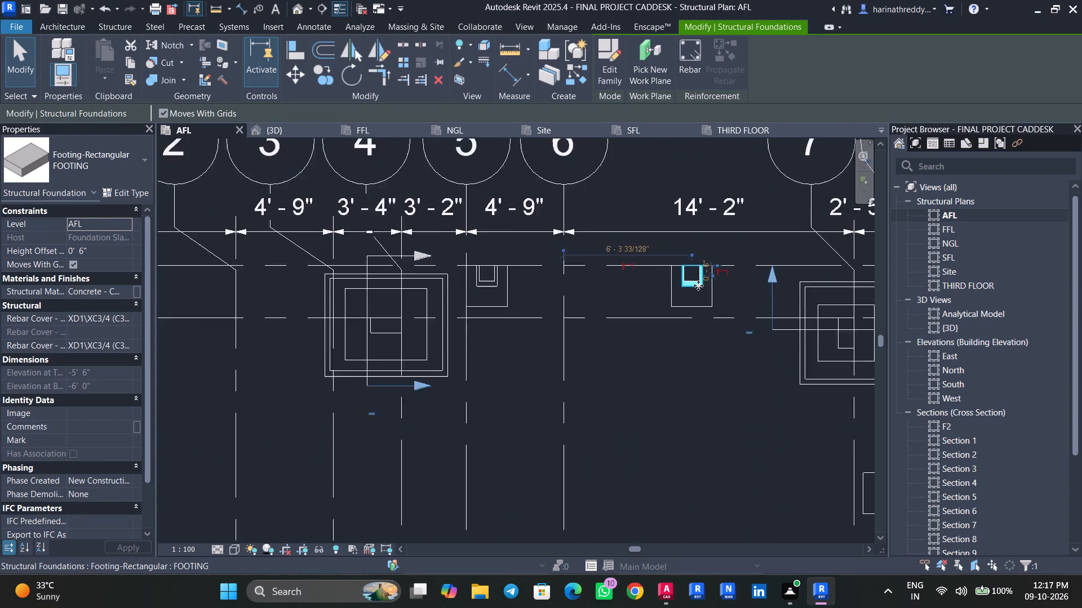
{"action": "scroll", "coordinate": [698, 285], "scroll_direction": "down", "scroll_amount": 7}
{"action": "key", "text": "Escape"}
{"action": "scroll", "coordinate": [654, 372], "scroll_direction": "down", "scroll_amount": 1}
{"action": "key", "text": "Escape"}
{"action": "middle_click_drag", "start_coordinate": [654, 372], "coordinate": [677, 269]}
{"action": "middle_click_drag", "start_coordinate": [695, 384], "coordinate": [715, 298]}
{"action": "scroll", "coordinate": [708, 324], "scroll_direction": "up", "scroll_amount": 1}
{"action": "scroll", "coordinate": [691, 390], "scroll_direction": "up", "scroll_amount": 4}
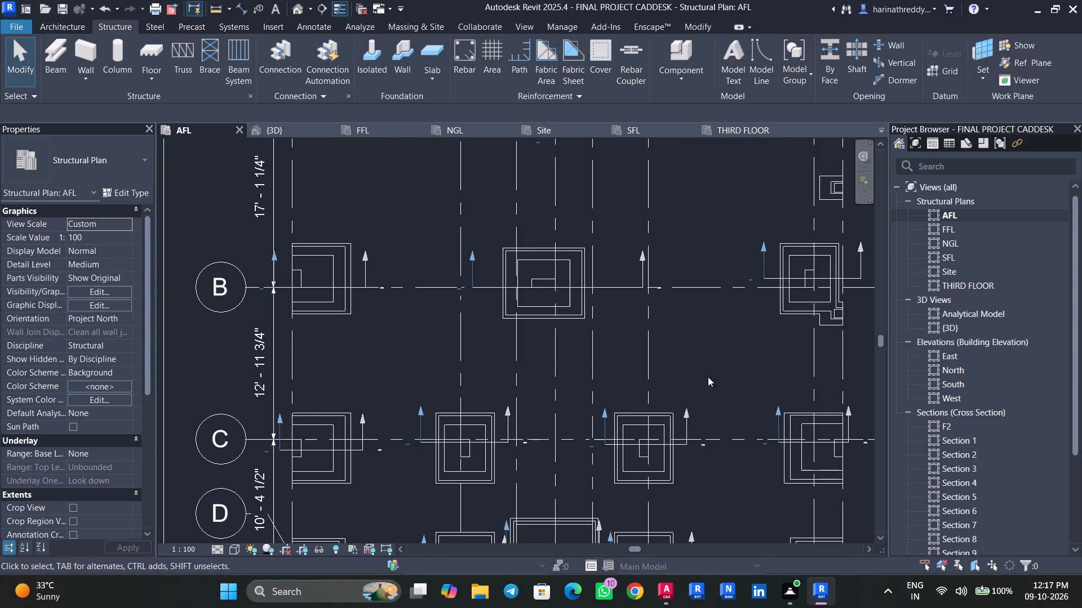
Open the East elevation and look for the structure among its grids and levels.
{"action": "double_click", "coordinate": [951, 357]}
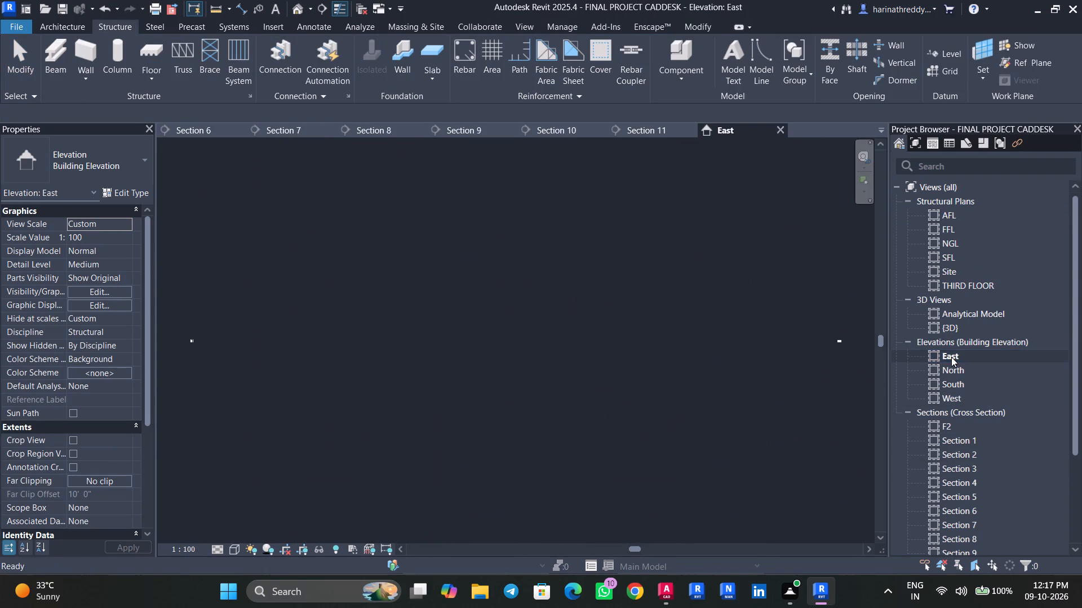
{"action": "scroll", "coordinate": [867, 341], "scroll_direction": "up", "scroll_amount": 4}
{"action": "scroll", "coordinate": [867, 339], "scroll_direction": "down", "scroll_amount": 1}
{"action": "scroll", "coordinate": [838, 341], "scroll_direction": "up", "scroll_amount": 14}
{"action": "scroll", "coordinate": [805, 341], "scroll_direction": "down", "scroll_amount": 1}
{"action": "scroll", "coordinate": [805, 341], "scroll_direction": "up", "scroll_amount": 1}
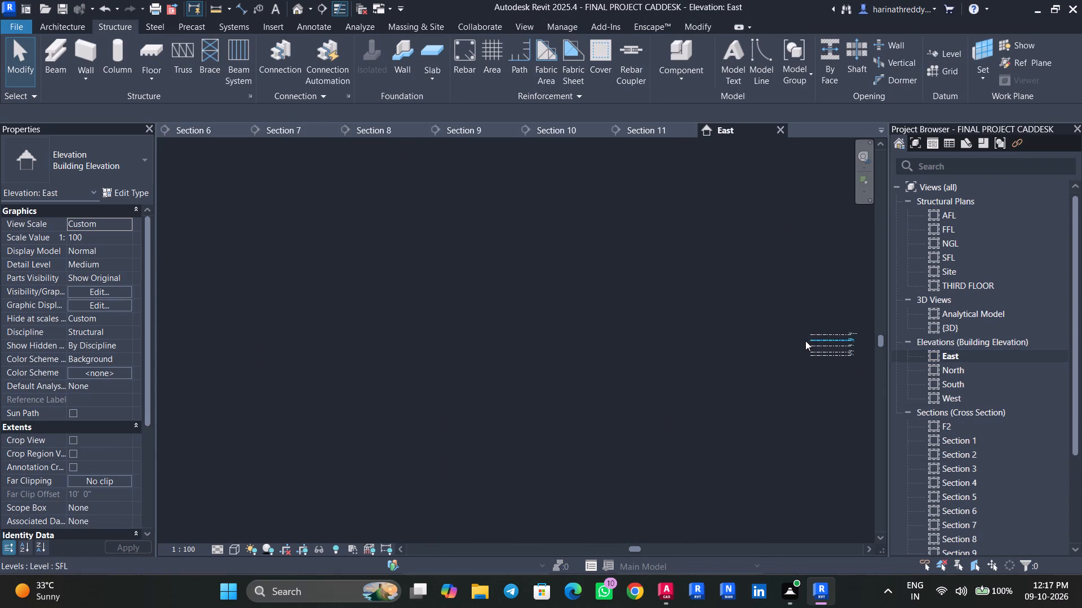
{"action": "scroll", "coordinate": [805, 341], "scroll_direction": "down", "scroll_amount": 11}
{"action": "scroll", "coordinate": [805, 341], "scroll_direction": "up", "scroll_amount": 1}
{"action": "scroll", "coordinate": [805, 341], "scroll_direction": "down", "scroll_amount": 10}
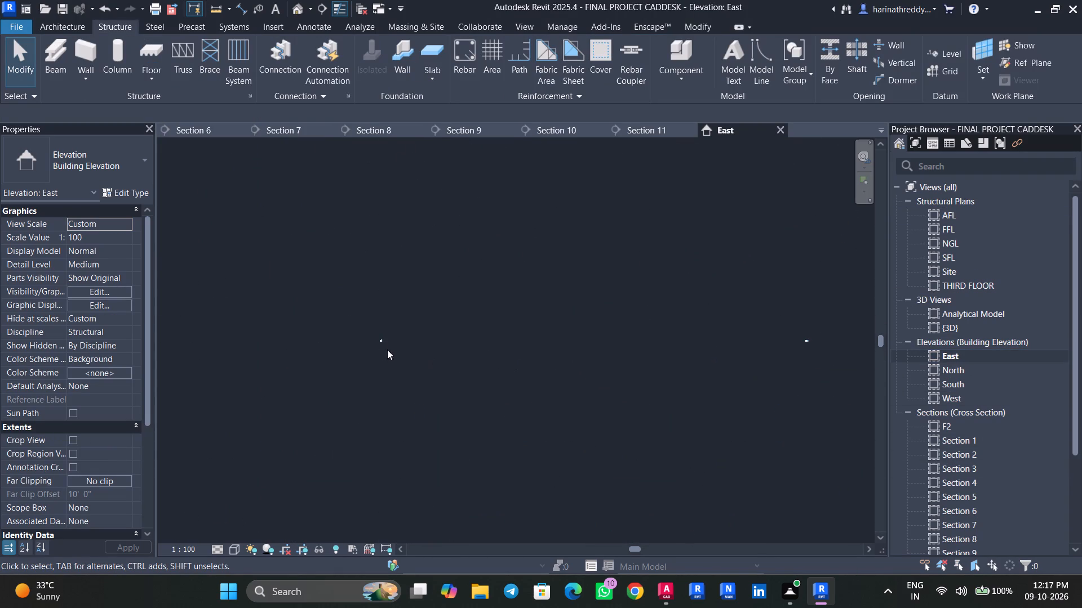
{"action": "scroll", "coordinate": [375, 339], "scroll_direction": "up", "scroll_amount": 20}
{"action": "scroll", "coordinate": [375, 339], "scroll_direction": "up", "scroll_amount": 10}
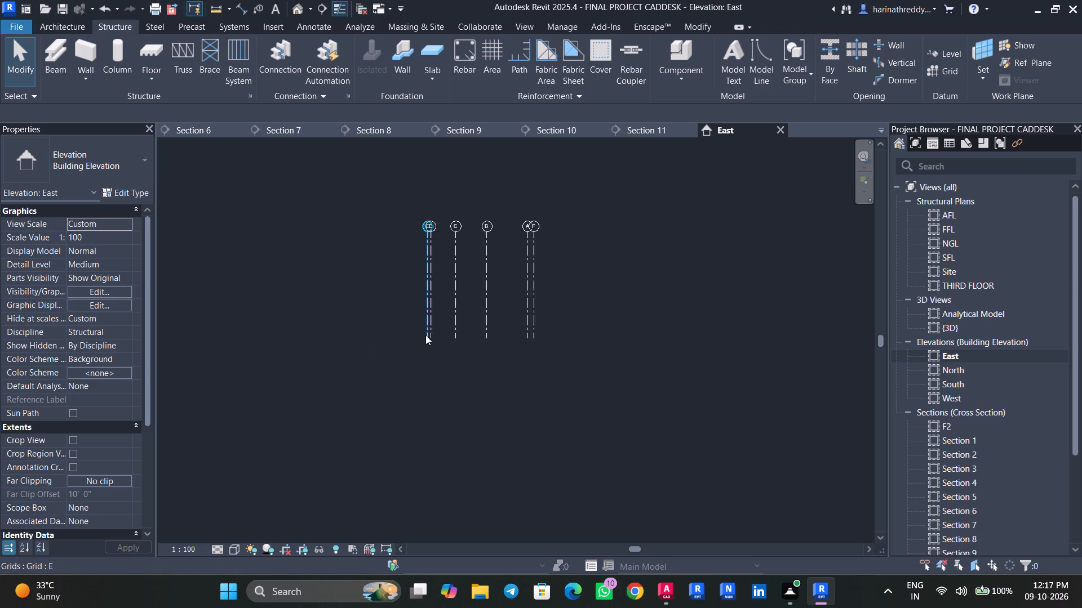
{"action": "scroll", "coordinate": [425, 335], "scroll_direction": "down", "scroll_amount": 8}
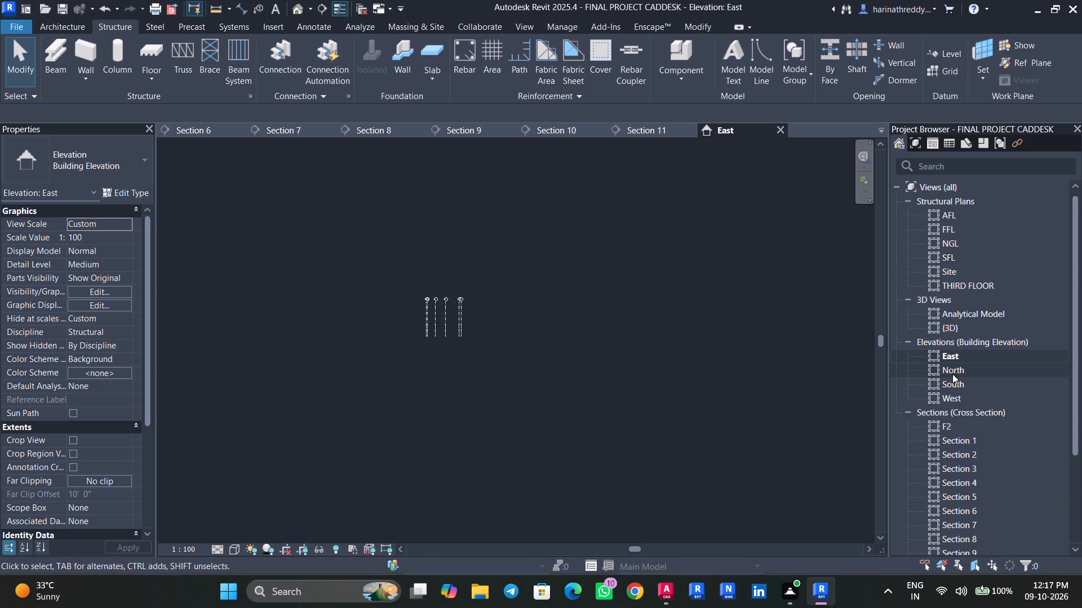
Open the North elevation and find the structure's footings, beams and columns among its grid lines.
{"action": "double_click", "coordinate": [952, 374]}
{"action": "scroll", "coordinate": [850, 346], "scroll_direction": "up", "scroll_amount": 2}
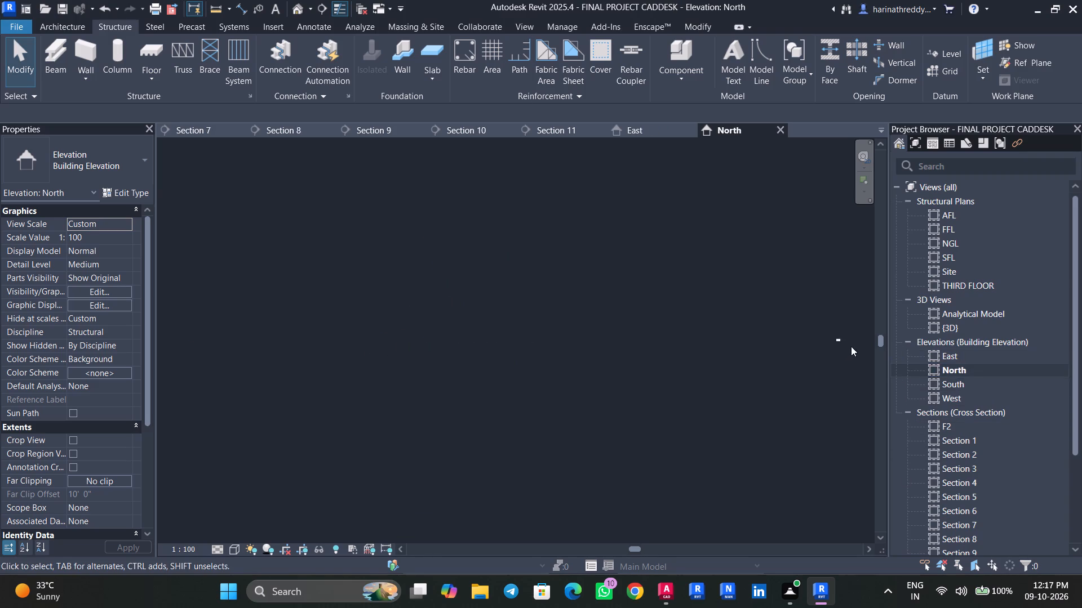
{"action": "scroll", "coordinate": [851, 346], "scroll_direction": "up", "scroll_amount": 20}
{"action": "scroll", "coordinate": [805, 347], "scroll_direction": "down", "scroll_amount": 10}
{"action": "scroll", "coordinate": [805, 347], "scroll_direction": "up", "scroll_amount": 1}
{"action": "scroll", "coordinate": [805, 347], "scroll_direction": "down", "scroll_amount": 5}
{"action": "middle_click_drag", "start_coordinate": [609, 367], "coordinate": [860, 371]}
{"action": "middle_click_drag", "start_coordinate": [637, 388], "coordinate": [872, 393]}
{"action": "scroll", "coordinate": [872, 393], "scroll_direction": "down", "scroll_amount": 8}
{"action": "scroll", "coordinate": [742, 390], "scroll_direction": "up", "scroll_amount": 1}
{"action": "scroll", "coordinate": [742, 390], "scroll_direction": "down", "scroll_amount": 3}
{"action": "scroll", "coordinate": [407, 375], "scroll_direction": "up", "scroll_amount": 20}
{"action": "scroll", "coordinate": [438, 363], "scroll_direction": "down", "scroll_amount": 2}
{"action": "scroll", "coordinate": [438, 362], "scroll_direction": "up", "scroll_amount": 6}
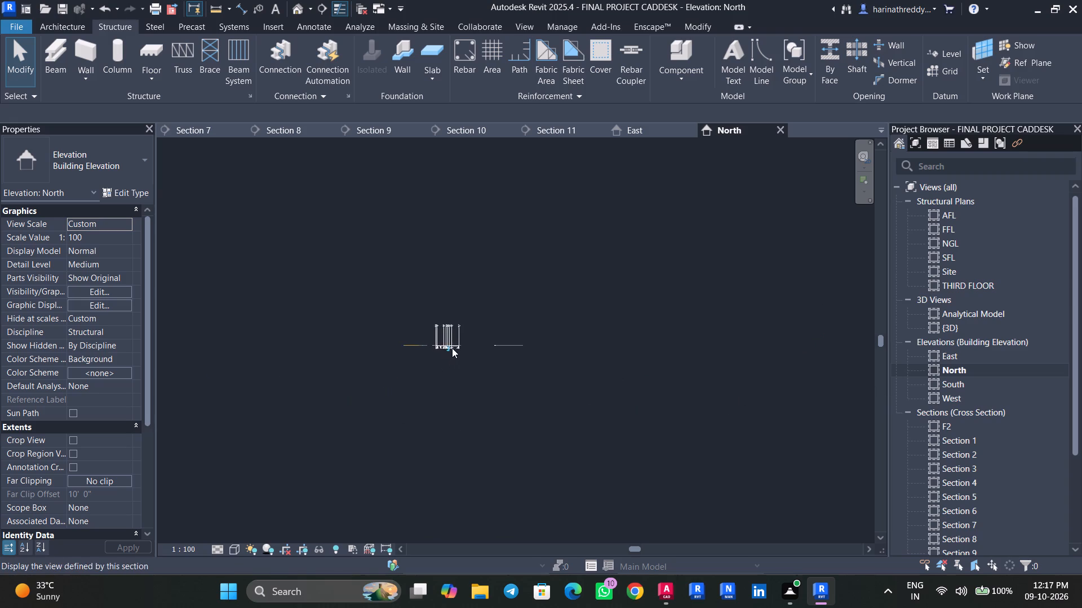
{"action": "scroll", "coordinate": [452, 348], "scroll_direction": "up", "scroll_amount": 5}
{"action": "scroll", "coordinate": [453, 347], "scroll_direction": "down", "scroll_amount": 1}
{"action": "scroll", "coordinate": [453, 347], "scroll_direction": "up", "scroll_amount": 14}
{"action": "middle_click_drag", "start_coordinate": [409, 355], "coordinate": [486, 414]}
{"action": "scroll", "coordinate": [455, 399], "scroll_direction": "up", "scroll_amount": 1}
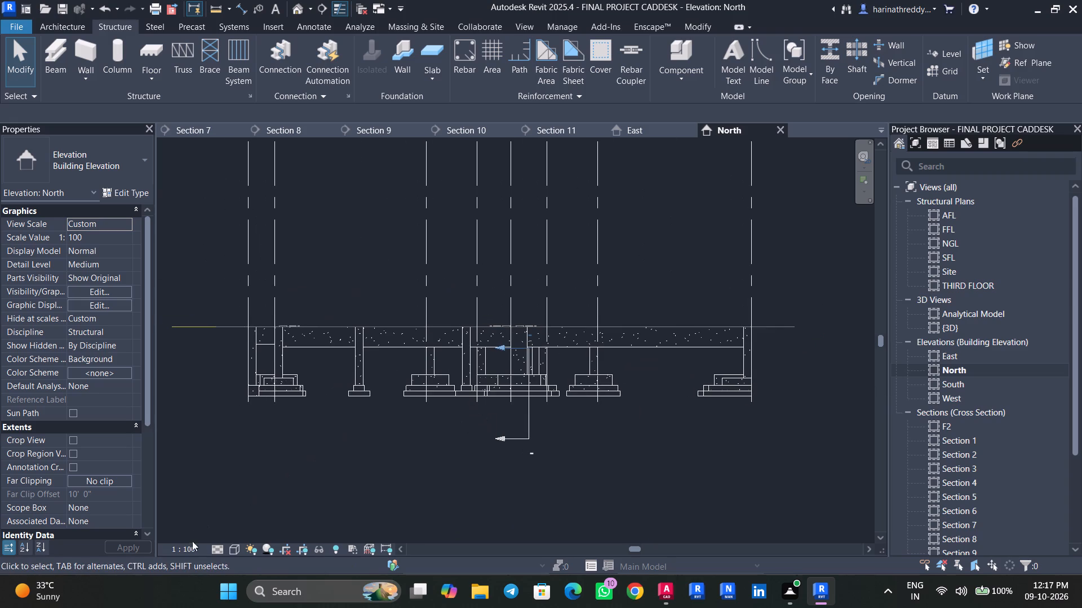
Set the North elevation's detail level to Fine and its visual style to Realistic.
{"action": "left_click", "coordinate": [221, 548]}
{"action": "left_click", "coordinate": [223, 538]}
{"action": "left_click", "coordinate": [227, 548]}
{"action": "left_click", "coordinate": [231, 549]}
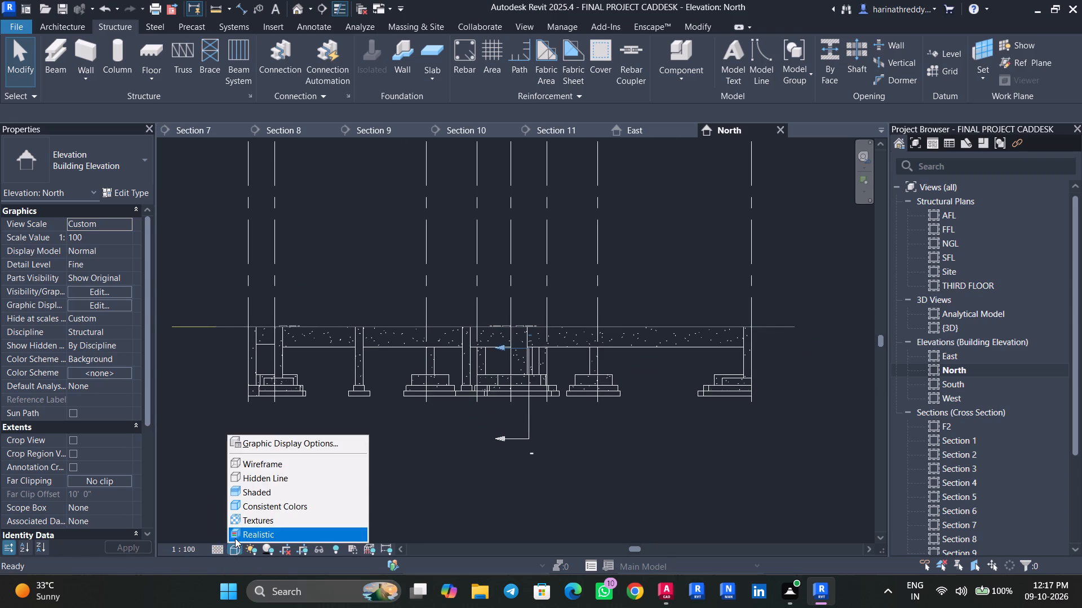
{"action": "left_click", "coordinate": [235, 538]}
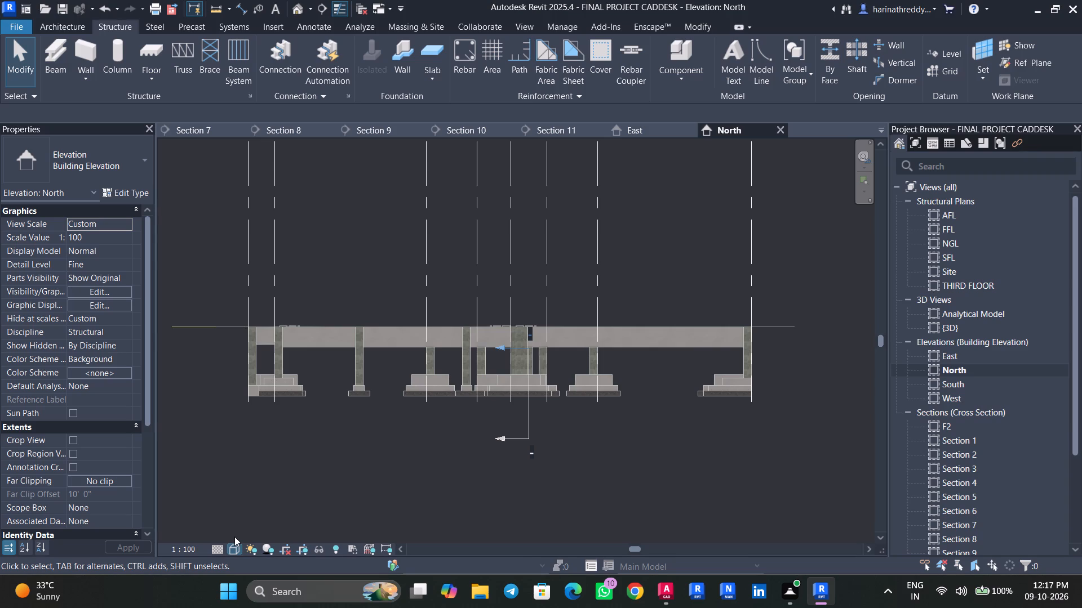
Copy all the structural columns, filtering out grids and views, and paste them aligned to level FFL.
{"action": "left_click_drag", "start_coordinate": [789, 357], "coordinate": [437, 372]}
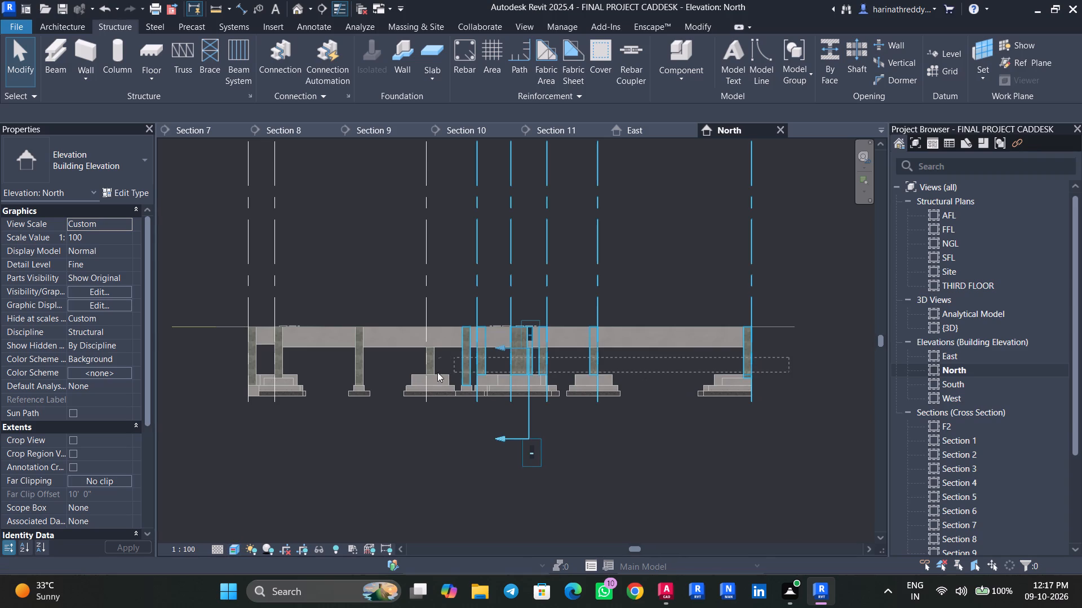
{"action": "left_click_drag", "start_coordinate": [437, 372], "coordinate": [234, 368]}
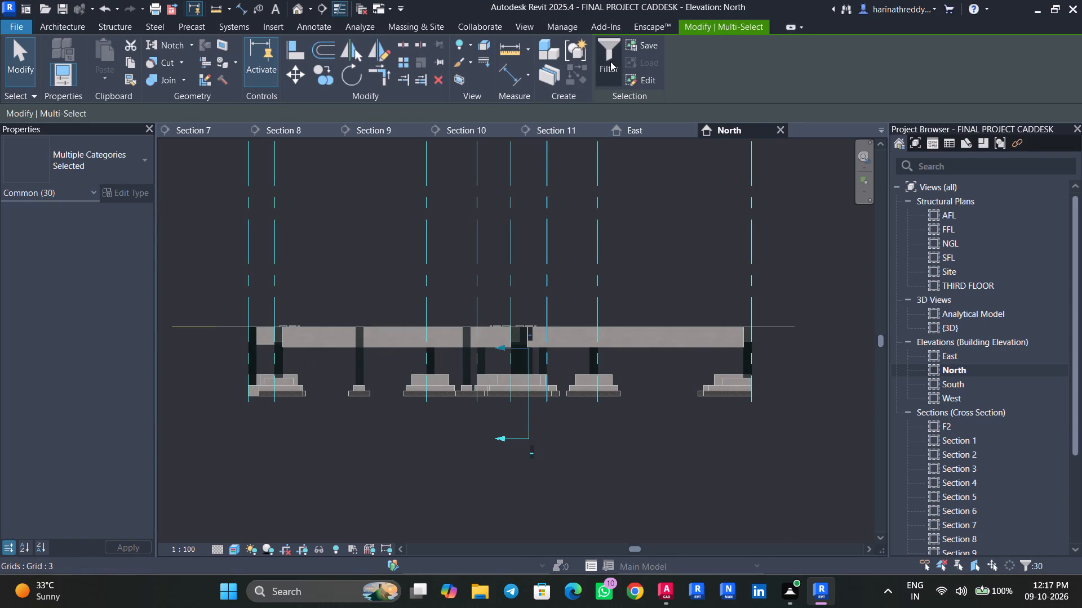
{"action": "left_click", "coordinate": [610, 61]}
{"action": "left_click", "coordinate": [423, 204]}
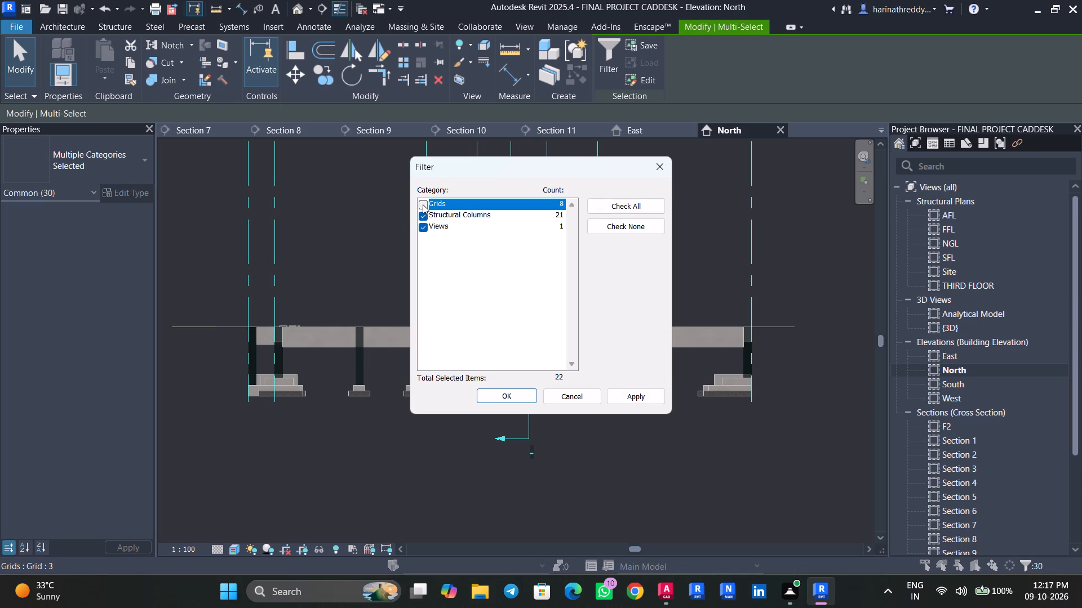
{"action": "left_click", "coordinate": [420, 227]}
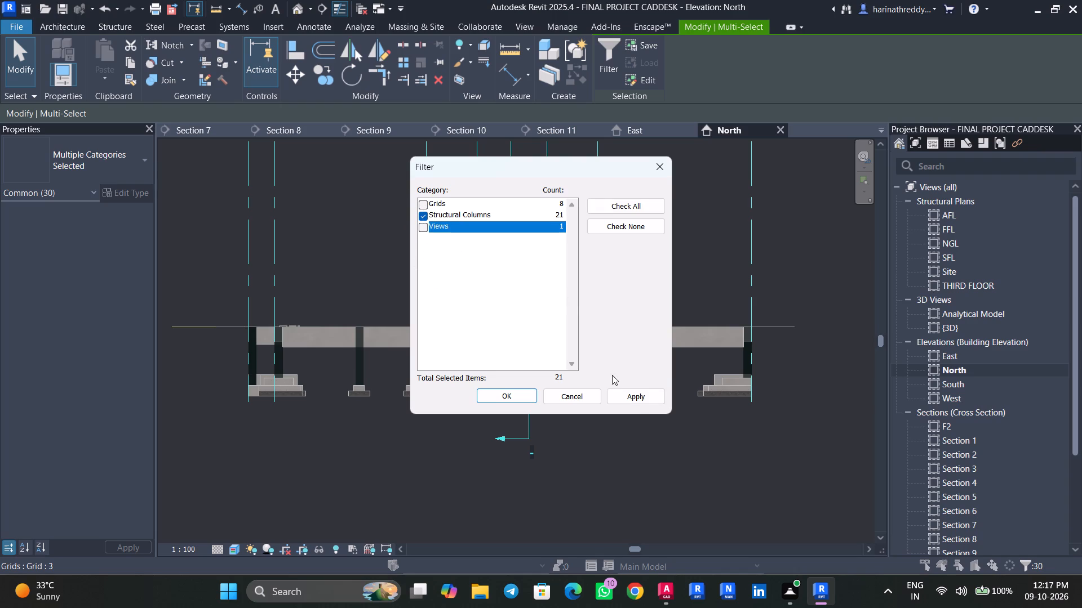
{"action": "left_click", "coordinate": [635, 403]}
{"action": "left_click", "coordinate": [498, 396]}
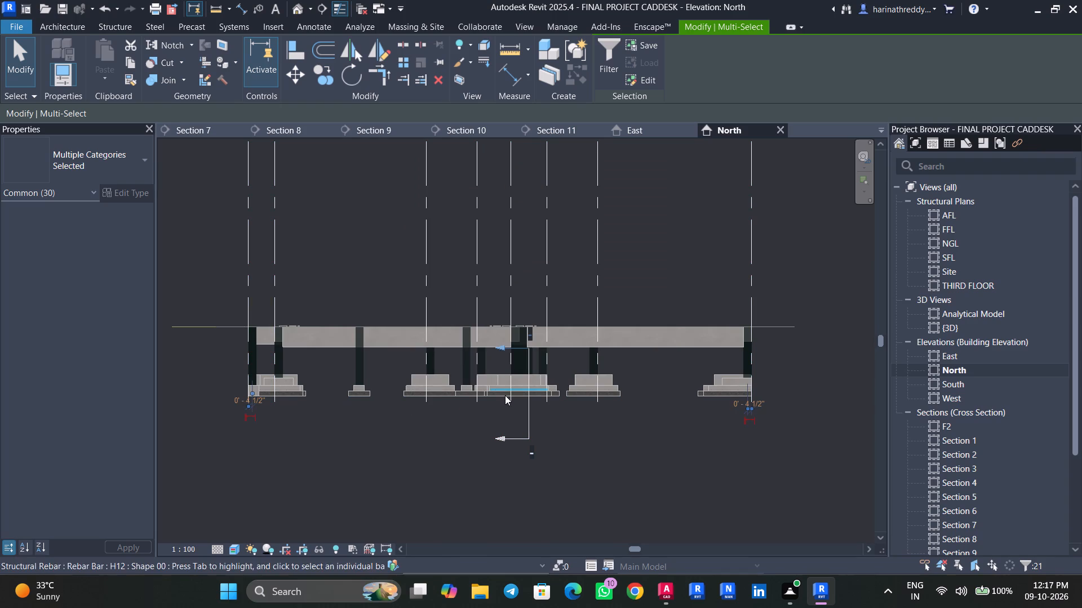
{"action": "triple_click", "coordinate": [129, 68]}
{"action": "double_click", "coordinate": [129, 68]}
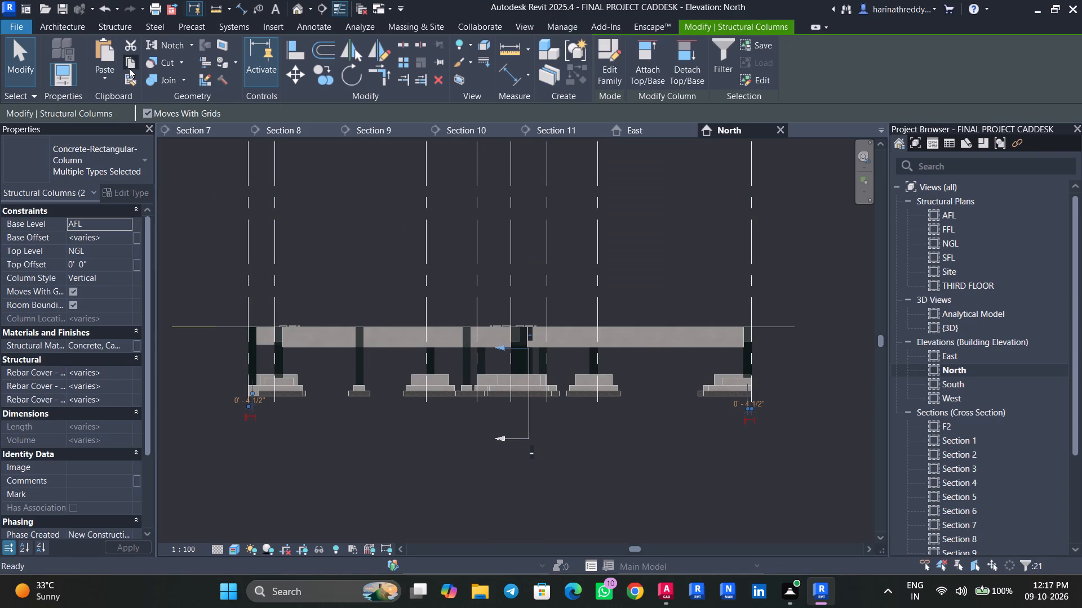
{"action": "left_click", "coordinate": [102, 78]}
{"action": "left_click", "coordinate": [115, 132]}
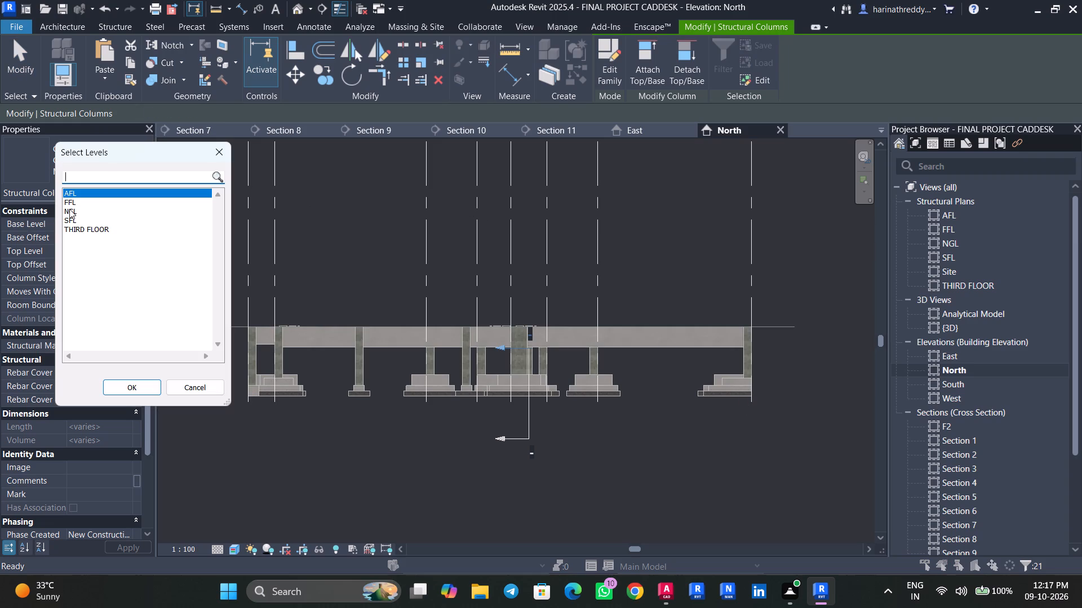
{"action": "left_click", "coordinate": [66, 199]}
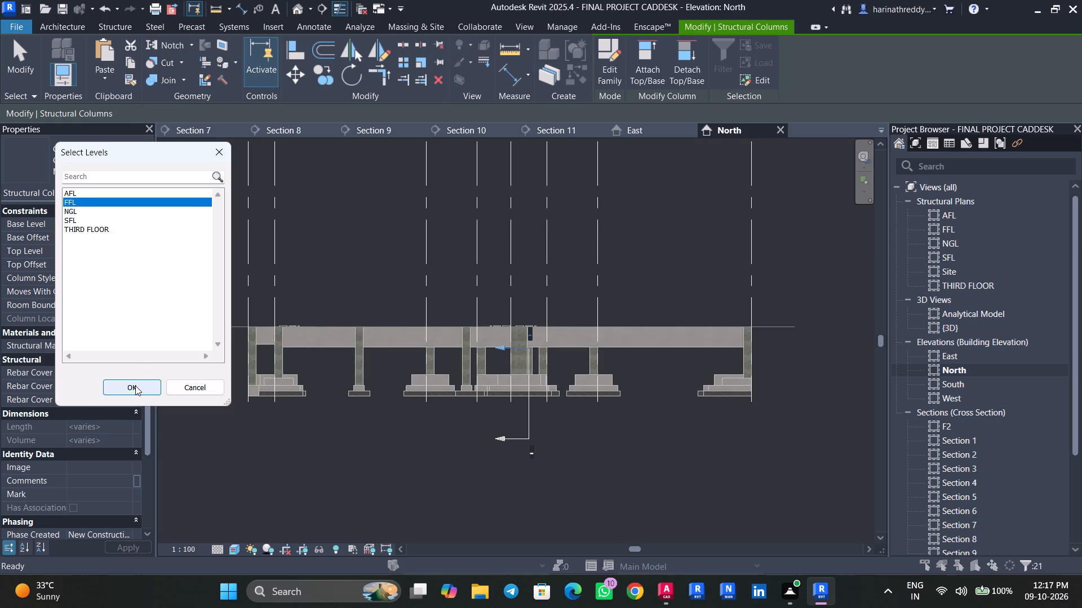
{"action": "left_click", "coordinate": [135, 386]}
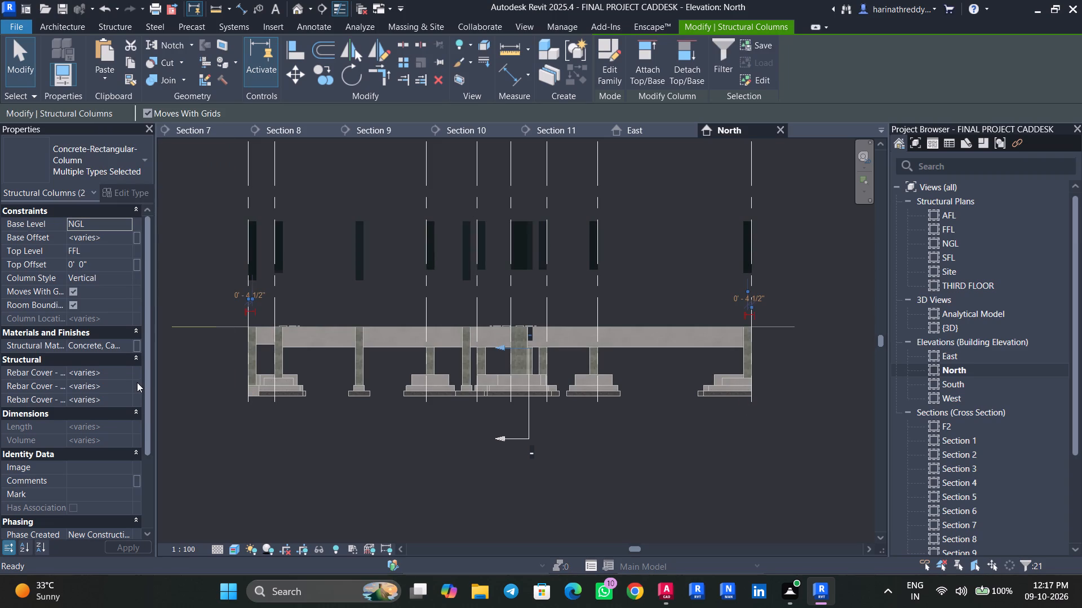
{"action": "key", "text": "Escape"}
{"action": "key", "text": "Escape"}
{"action": "key", "text": "Escape"}
{"action": "key", "text": "Escape"}
{"action": "key", "text": "Escape"}
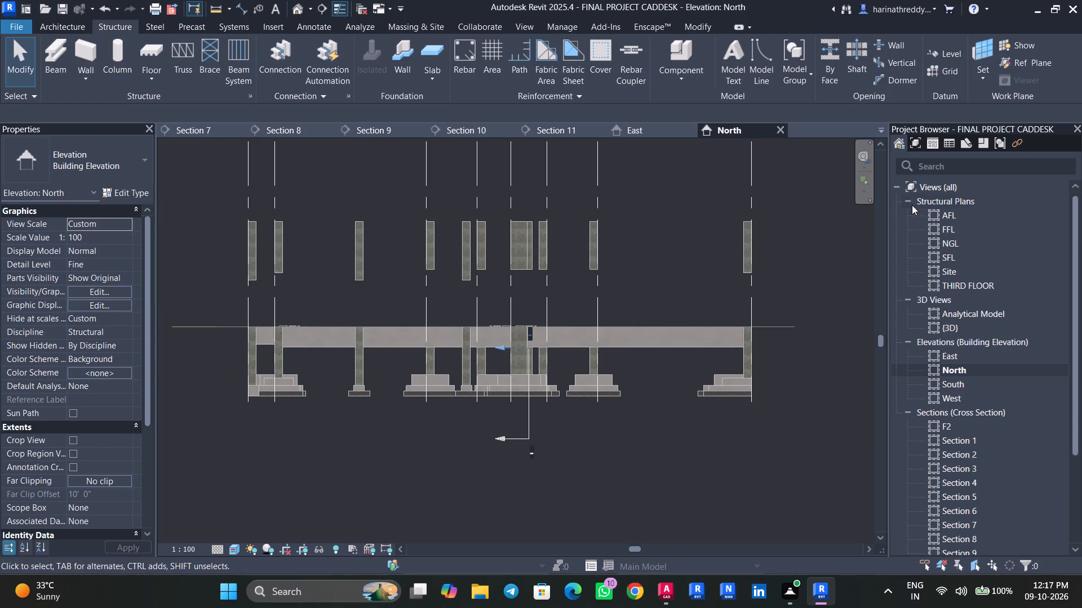
Select the pasted upper columns, filtering out the grids, and set their base offset to 0.
{"action": "left_click_drag", "start_coordinate": [806, 244], "coordinate": [454, 237]}
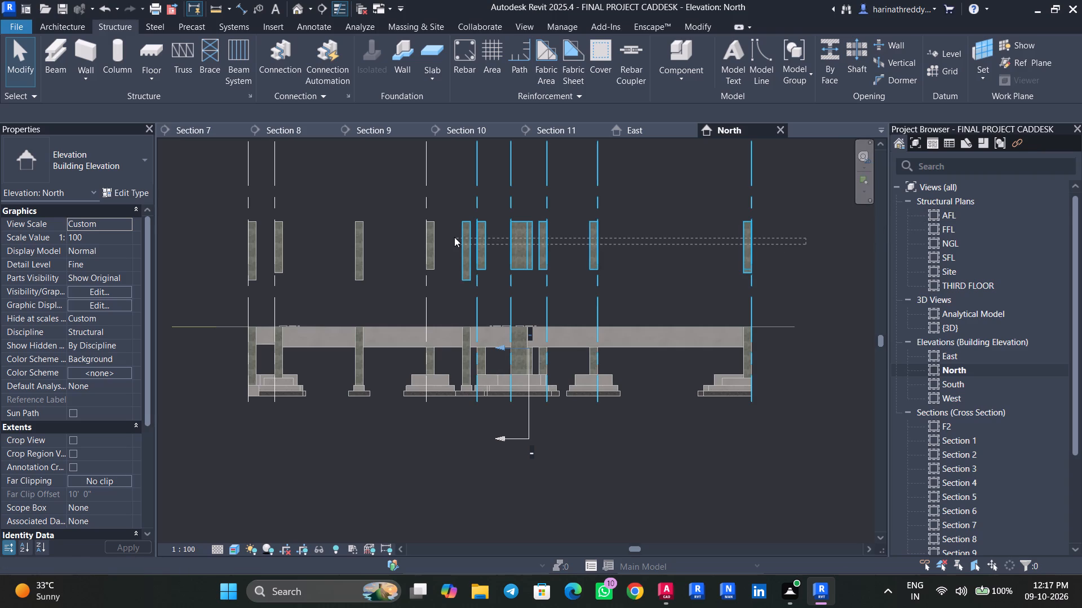
{"action": "left_click_drag", "start_coordinate": [454, 237], "coordinate": [234, 238]}
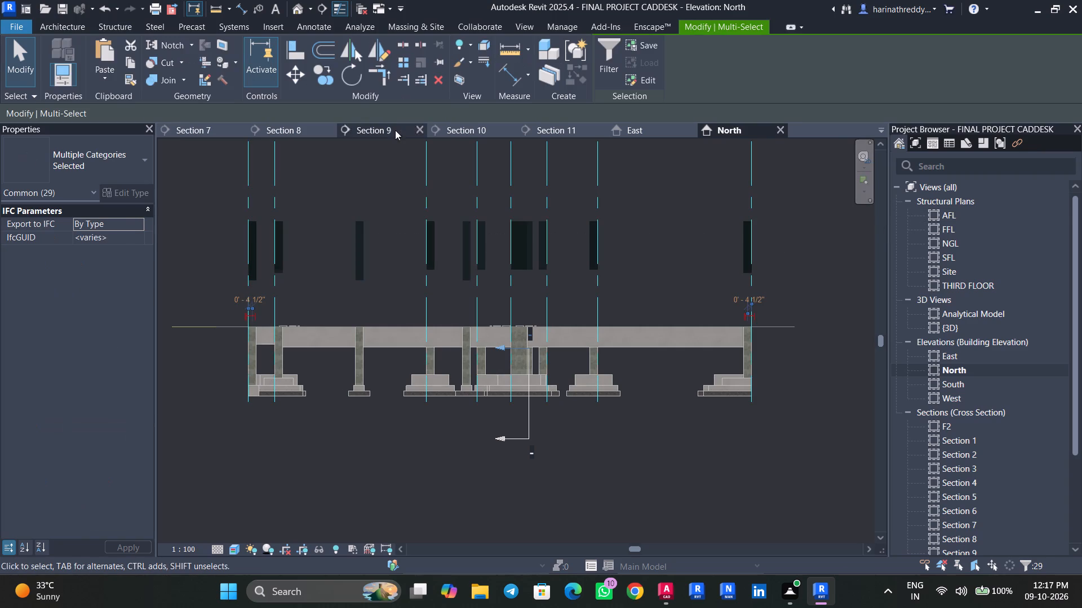
{"action": "left_click", "coordinate": [600, 70]}
{"action": "left_click", "coordinate": [419, 200]}
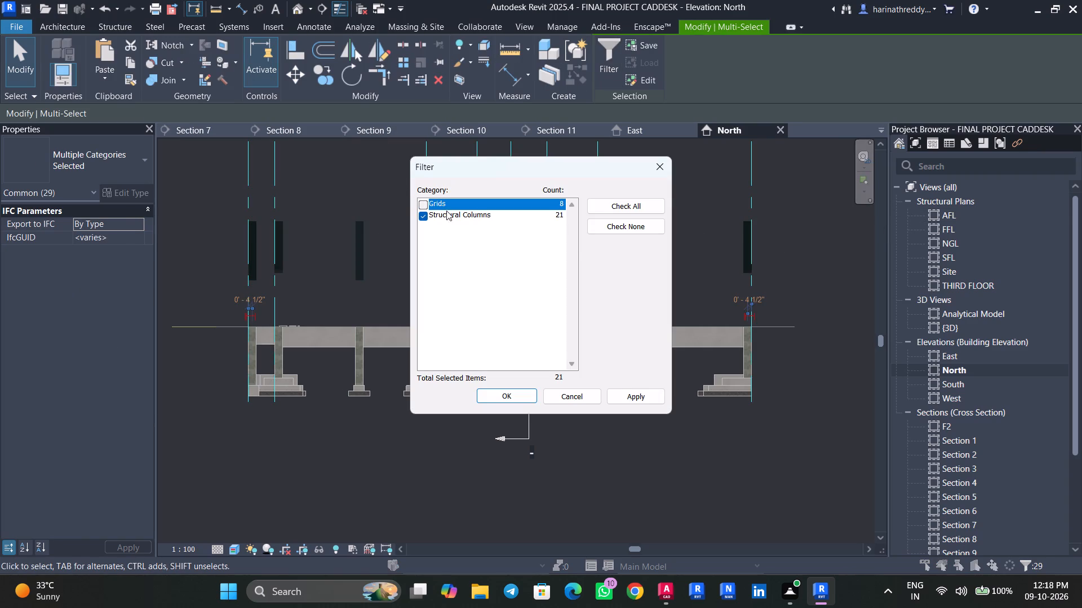
{"action": "left_click", "coordinate": [629, 401]}
{"action": "left_click", "coordinate": [475, 396]}
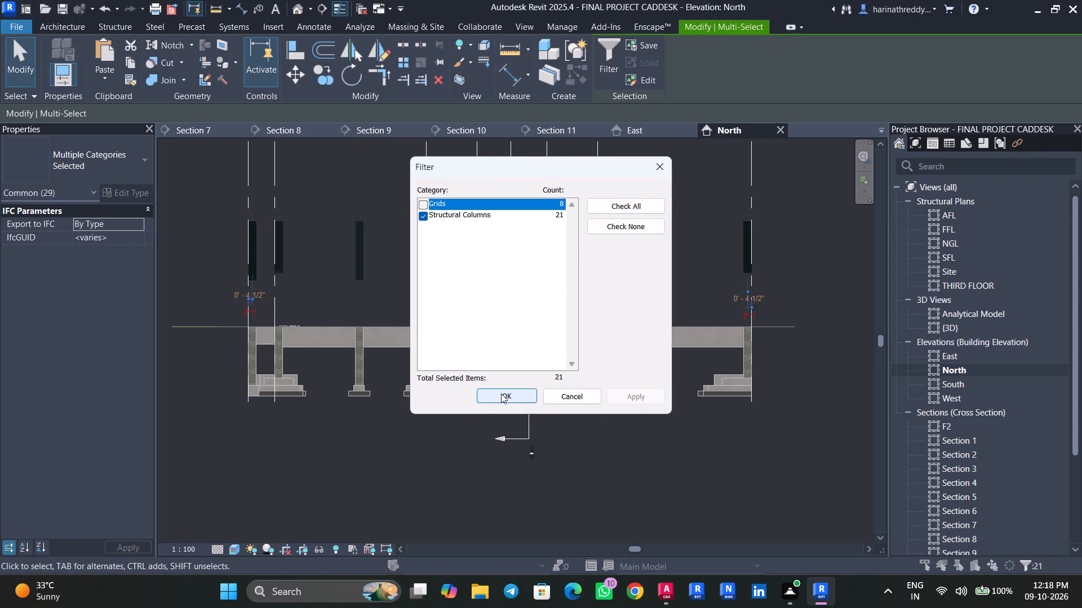
{"action": "left_click", "coordinate": [502, 396]}
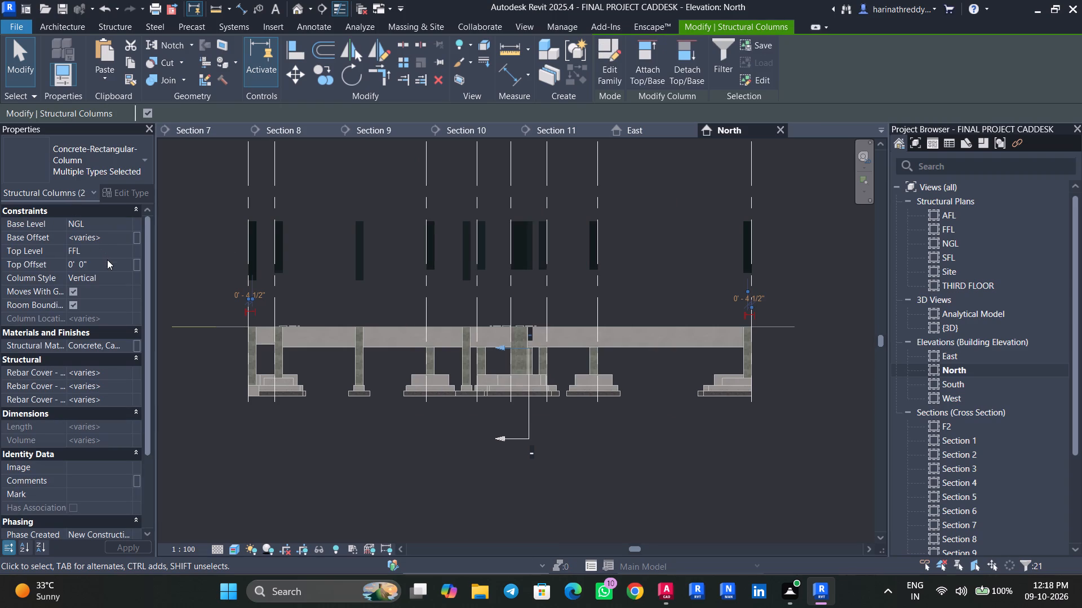
{"action": "left_click", "coordinate": [115, 240]}
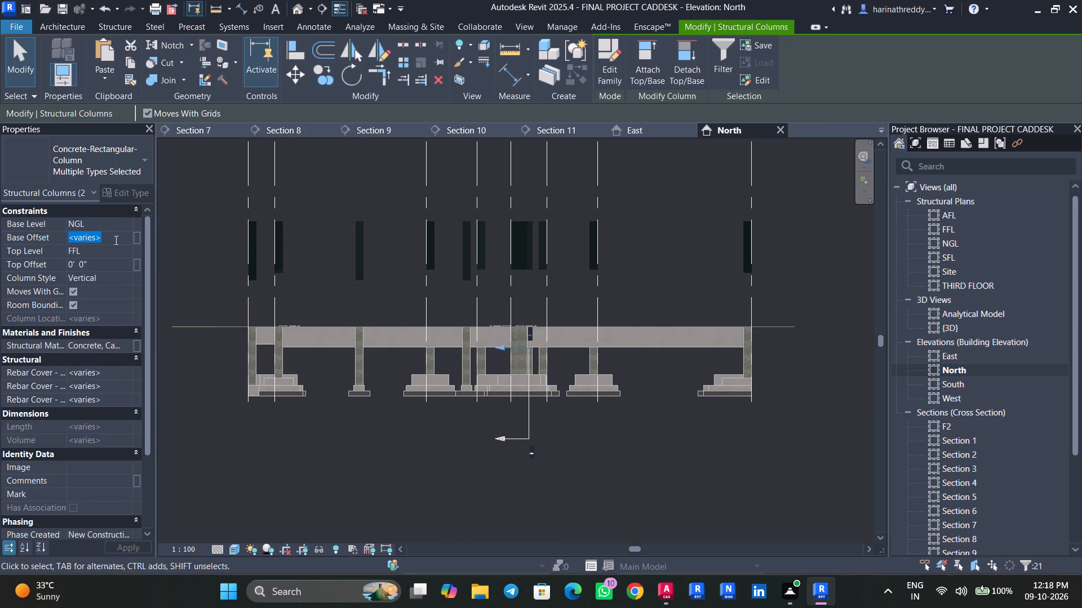
{"action": "key", "text": "0"}
{"action": "key", "text": "Escape"}
{"action": "key", "text": "Escape"}
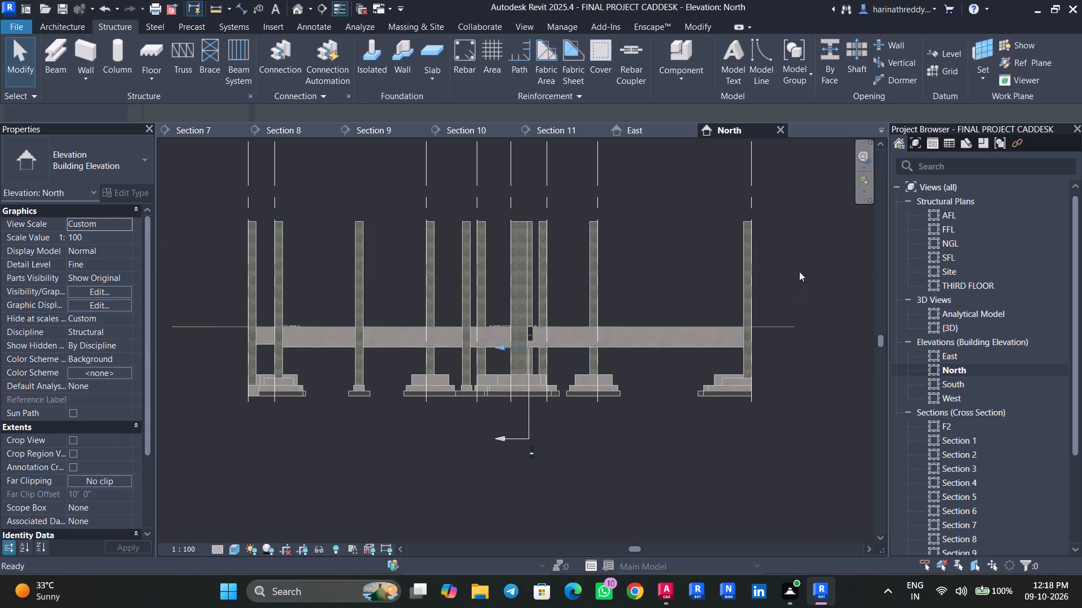
Open the {3D} view and examine the extended columns together with the footings and beams.
{"action": "middle_click_drag", "start_coordinate": [687, 266], "coordinate": [734, 249], "text": "shift"}
{"action": "scroll", "coordinate": [709, 317], "scroll_direction": "up", "scroll_amount": 1, "text": "shift"}
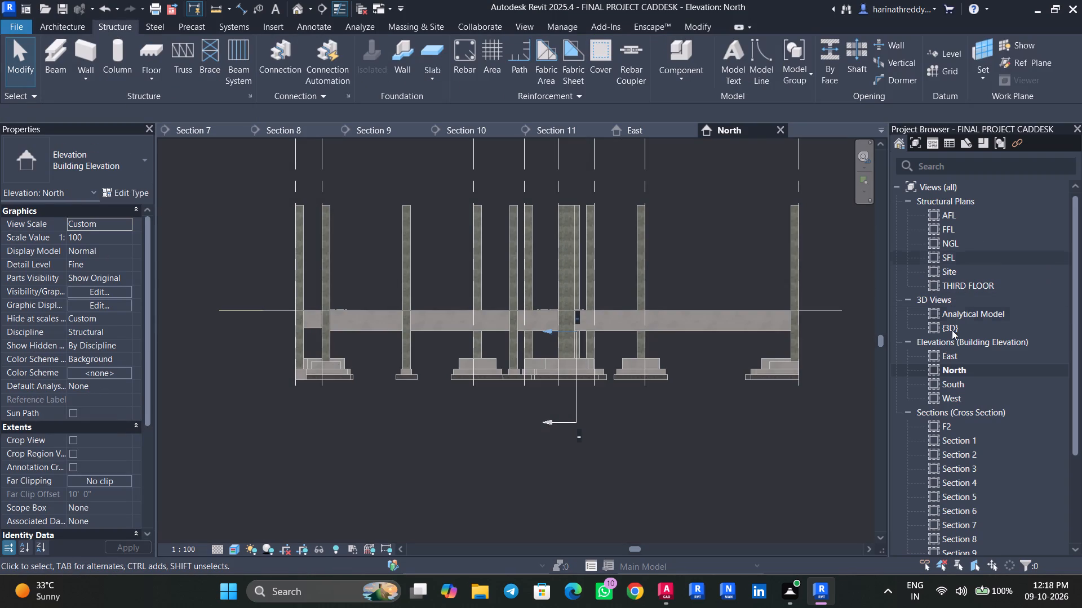
{"action": "left_click", "coordinate": [955, 327]}
{"action": "double_click", "coordinate": [955, 327]}
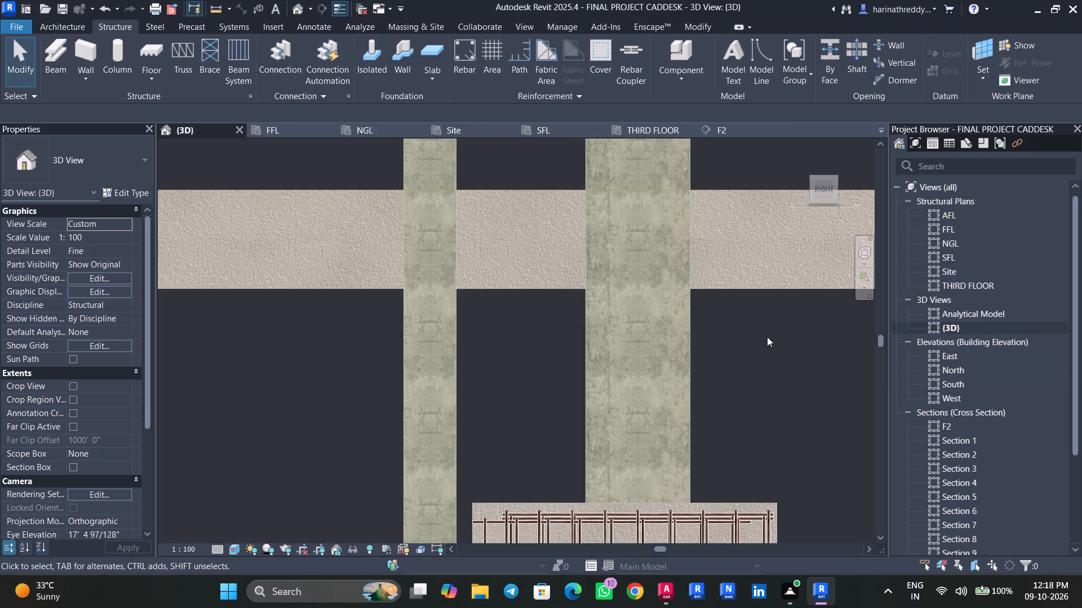
{"action": "scroll", "coordinate": [748, 338], "scroll_direction": "down", "scroll_amount": 16}
{"action": "middle_click_drag", "start_coordinate": [699, 388], "coordinate": [725, 439], "text": "shift"}
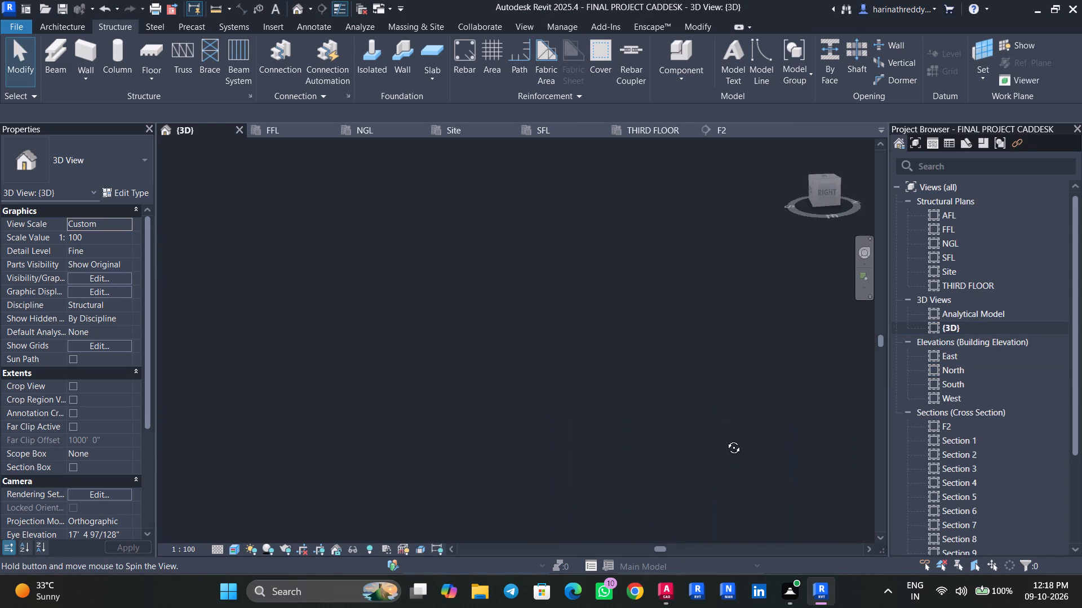
{"action": "middle_click_drag", "start_coordinate": [725, 439], "coordinate": [704, 397], "text": "shift"}
{"action": "middle_click_drag", "start_coordinate": [694, 413], "coordinate": [733, 217]}
{"action": "scroll", "coordinate": [681, 300], "scroll_direction": "down", "scroll_amount": 7}
{"action": "scroll", "coordinate": [681, 293], "scroll_direction": "up", "scroll_amount": 1}
{"action": "scroll", "coordinate": [681, 293], "scroll_direction": "down", "scroll_amount": 1}
{"action": "scroll", "coordinate": [681, 293], "scroll_direction": "up", "scroll_amount": 1}
{"action": "scroll", "coordinate": [680, 292], "scroll_direction": "down", "scroll_amount": 2}
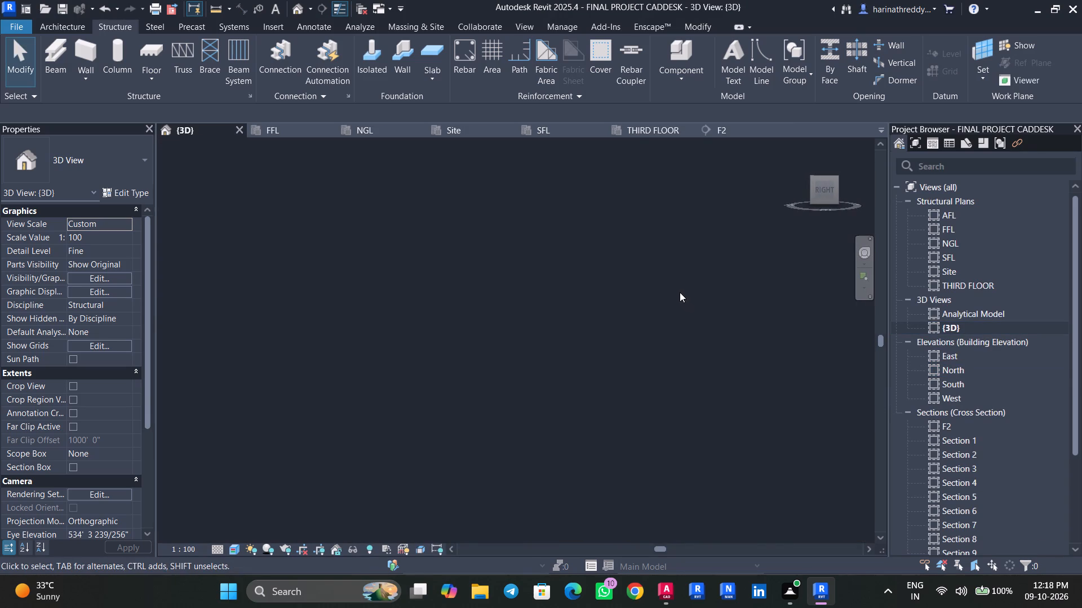
{"action": "middle_click_drag", "start_coordinate": [738, 391], "coordinate": [542, 119]}
{"action": "scroll", "coordinate": [580, 228], "scroll_direction": "up", "scroll_amount": 1}
{"action": "scroll", "coordinate": [634, 270], "scroll_direction": "down", "scroll_amount": 16}
{"action": "scroll", "coordinate": [791, 312], "scroll_direction": "up", "scroll_amount": 1}
{"action": "scroll", "coordinate": [791, 312], "scroll_direction": "down", "scroll_amount": 1}
{"action": "scroll", "coordinate": [791, 312], "scroll_direction": "up", "scroll_amount": 20}
{"action": "scroll", "coordinate": [791, 312], "scroll_direction": "up", "scroll_amount": 7}
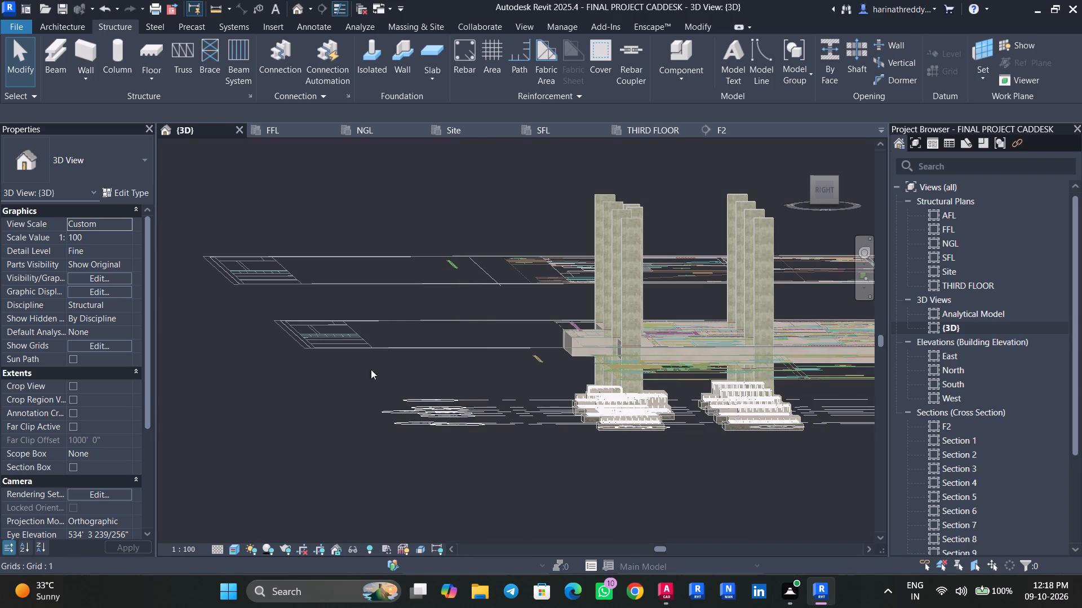
Pin the imported ST-06.dwg drawing in the 3D view.
{"action": "left_click", "coordinate": [295, 342]}
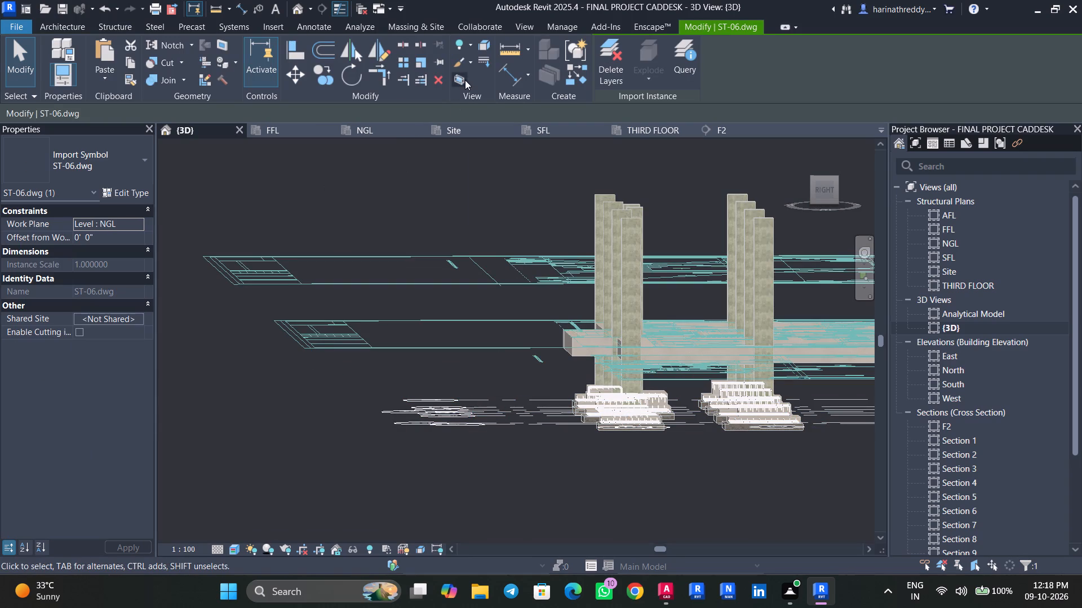
{"action": "left_click", "coordinate": [443, 61]}
Examine the footing reinforcement, plinth beams and PCC slabs in 3D, and select the PCC foundation slab.
{"action": "scroll", "coordinate": [445, 322], "scroll_direction": "down", "scroll_amount": 4}
{"action": "middle_click_drag", "start_coordinate": [445, 338], "coordinate": [484, 376], "text": "shift"}
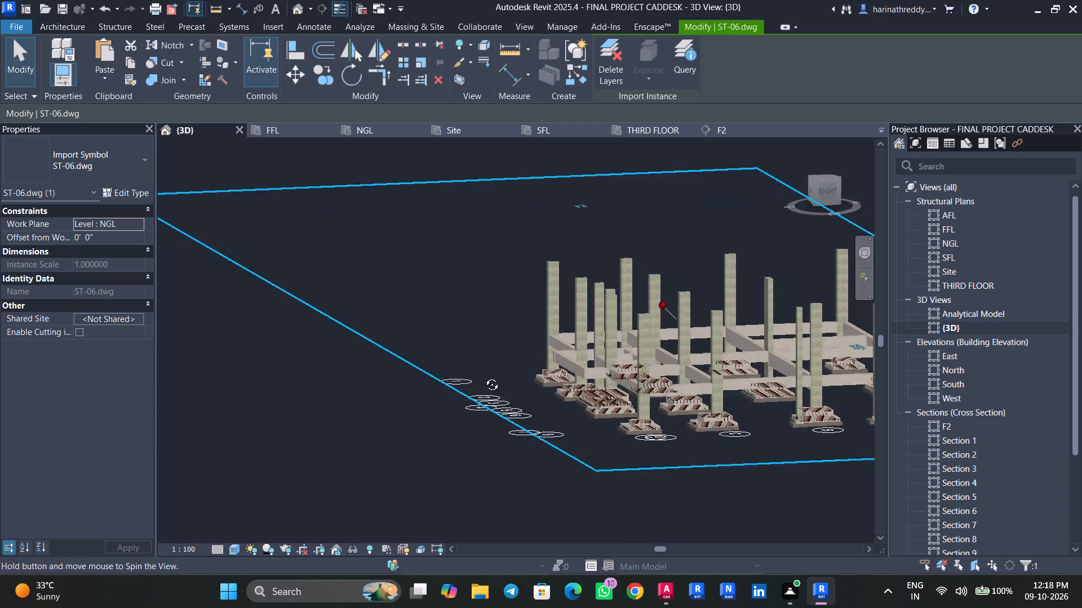
{"action": "middle_click_drag", "start_coordinate": [484, 376], "coordinate": [513, 399], "text": "shift"}
{"action": "middle_click_drag", "start_coordinate": [536, 378], "coordinate": [338, 326]}
{"action": "scroll", "coordinate": [504, 351], "scroll_direction": "up", "scroll_amount": 17}
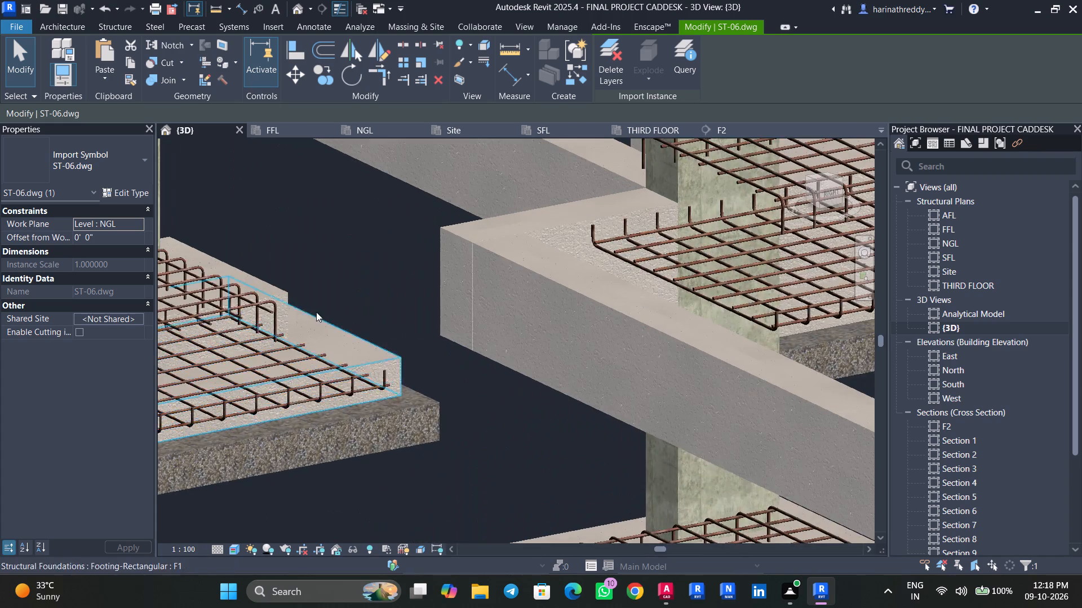
{"action": "scroll", "coordinate": [277, 310], "scroll_direction": "up", "scroll_amount": 5}
{"action": "scroll", "coordinate": [339, 270], "scroll_direction": "down", "scroll_amount": 6}
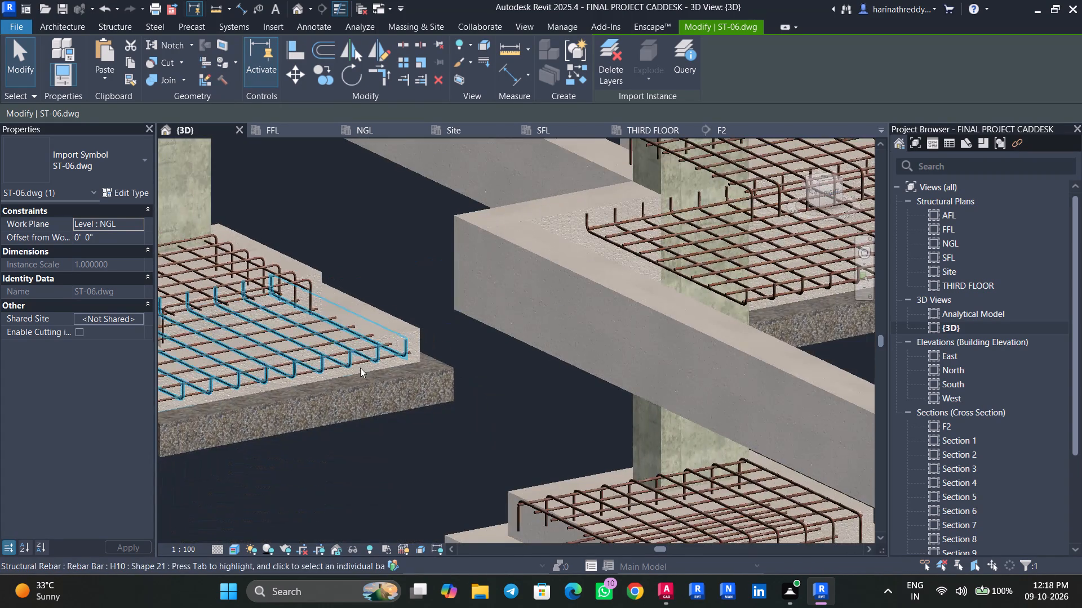
{"action": "left_click", "coordinate": [366, 387]}
{"action": "scroll", "coordinate": [366, 387], "scroll_direction": "down", "scroll_amount": 10}
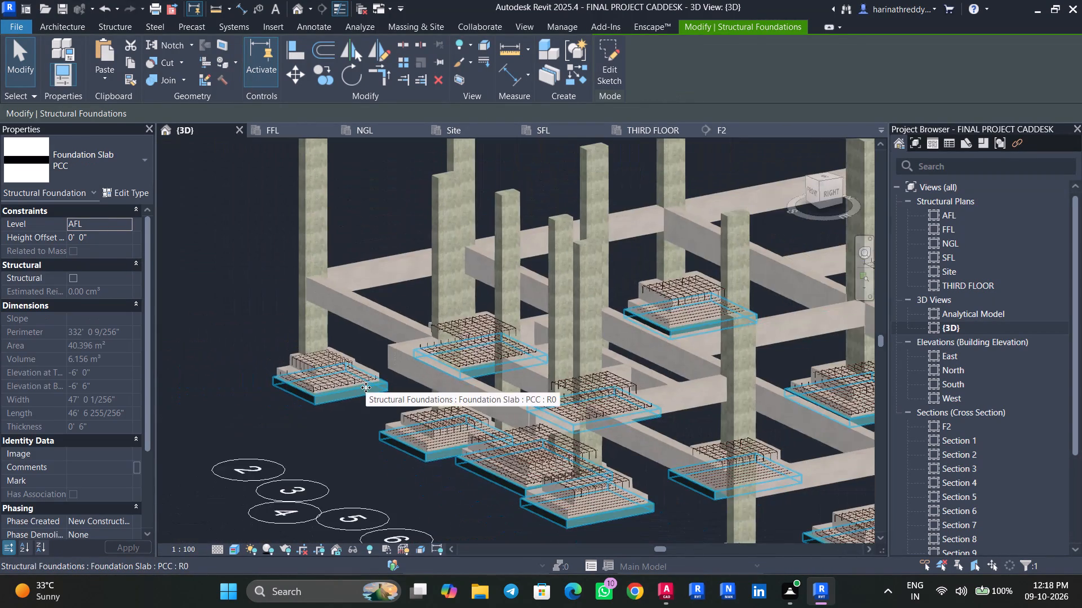
Examine the footings' top and bottom reinforcement in 3D from several sides, comparing the bars in neighbouring footings.
{"action": "middle_click_drag", "start_coordinate": [366, 387], "coordinate": [399, 333]}
{"action": "key", "text": "Escape"}
{"action": "key", "text": "Escape"}
{"action": "scroll", "coordinate": [456, 405], "scroll_direction": "up", "scroll_amount": 8}
{"action": "scroll", "coordinate": [456, 405], "scroll_direction": "down", "scroll_amount": 1}
{"action": "scroll", "coordinate": [456, 405], "scroll_direction": "up", "scroll_amount": 2}
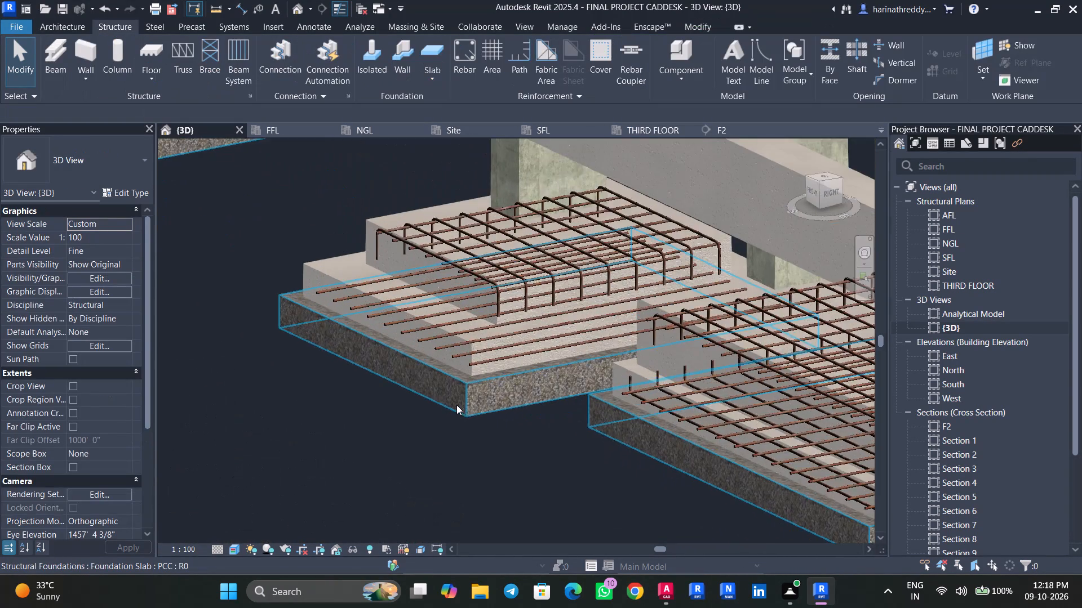
{"action": "scroll", "coordinate": [456, 405], "scroll_direction": "up", "scroll_amount": 2}
{"action": "scroll", "coordinate": [456, 405], "scroll_direction": "down", "scroll_amount": 1}
{"action": "scroll", "coordinate": [456, 405], "scroll_direction": "up", "scroll_amount": 4}
{"action": "left_click", "coordinate": [456, 405]}
{"action": "scroll", "coordinate": [456, 405], "scroll_direction": "down", "scroll_amount": 11}
{"action": "key", "text": "Escape"}
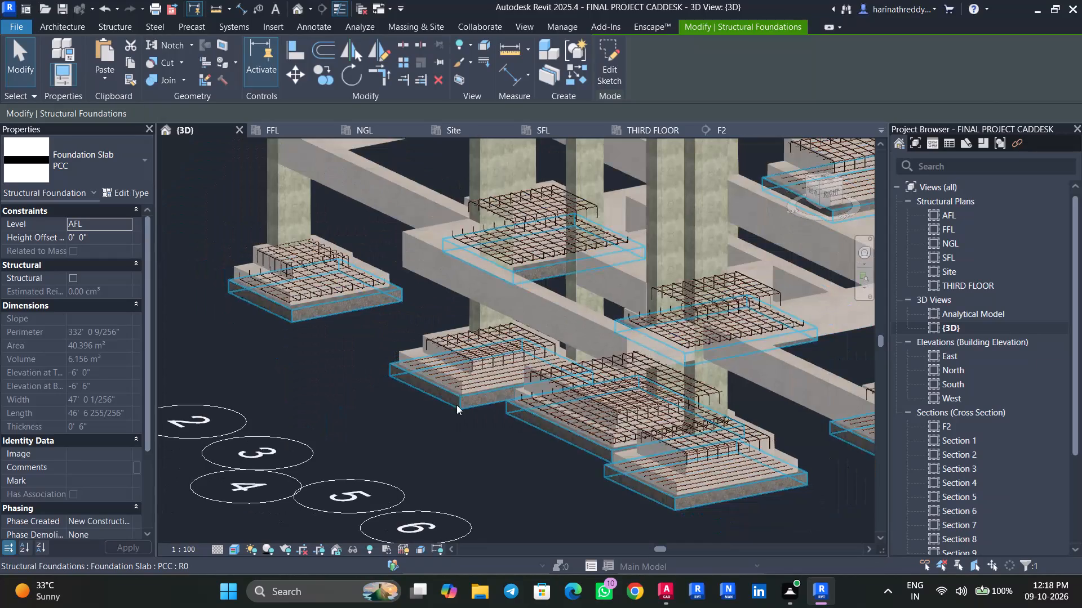
{"action": "middle_click_drag", "start_coordinate": [437, 428], "coordinate": [540, 420], "text": "shift"}
{"action": "middle_click_drag", "start_coordinate": [593, 385], "coordinate": [93, 403]}
{"action": "scroll", "coordinate": [556, 371], "scroll_direction": "up", "scroll_amount": 1}
{"action": "scroll", "coordinate": [556, 371], "scroll_direction": "down", "scroll_amount": 1}
{"action": "scroll", "coordinate": [556, 369], "scroll_direction": "up", "scroll_amount": 1}
{"action": "scroll", "coordinate": [556, 369], "scroll_direction": "down", "scroll_amount": 1}
{"action": "scroll", "coordinate": [556, 365], "scroll_direction": "up", "scroll_amount": 3}
{"action": "middle_click_drag", "start_coordinate": [531, 350], "coordinate": [432, 419]}
{"action": "scroll", "coordinate": [494, 385], "scroll_direction": "up", "scroll_amount": 3}
{"action": "scroll", "coordinate": [494, 385], "scroll_direction": "down", "scroll_amount": 5}
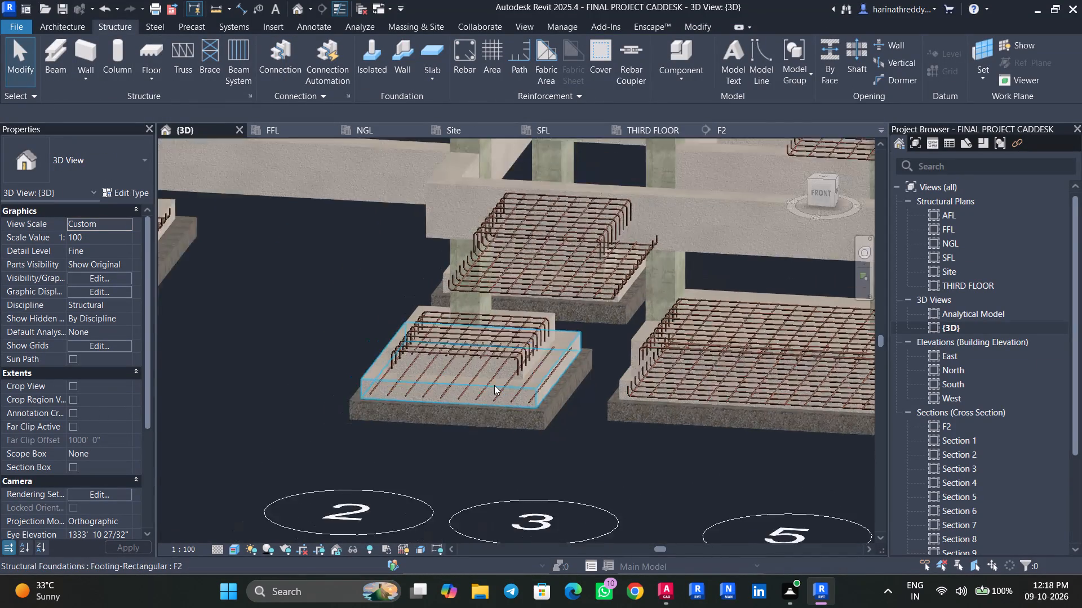
{"action": "scroll", "coordinate": [494, 385], "scroll_direction": "down", "scroll_amount": 5}
{"action": "scroll", "coordinate": [494, 385], "scroll_direction": "up", "scroll_amount": 1}
{"action": "middle_click_drag", "start_coordinate": [405, 382], "coordinate": [413, 514], "text": "shift"}
{"action": "scroll", "coordinate": [414, 510], "scroll_direction": "down", "scroll_amount": 1, "text": "shift"}
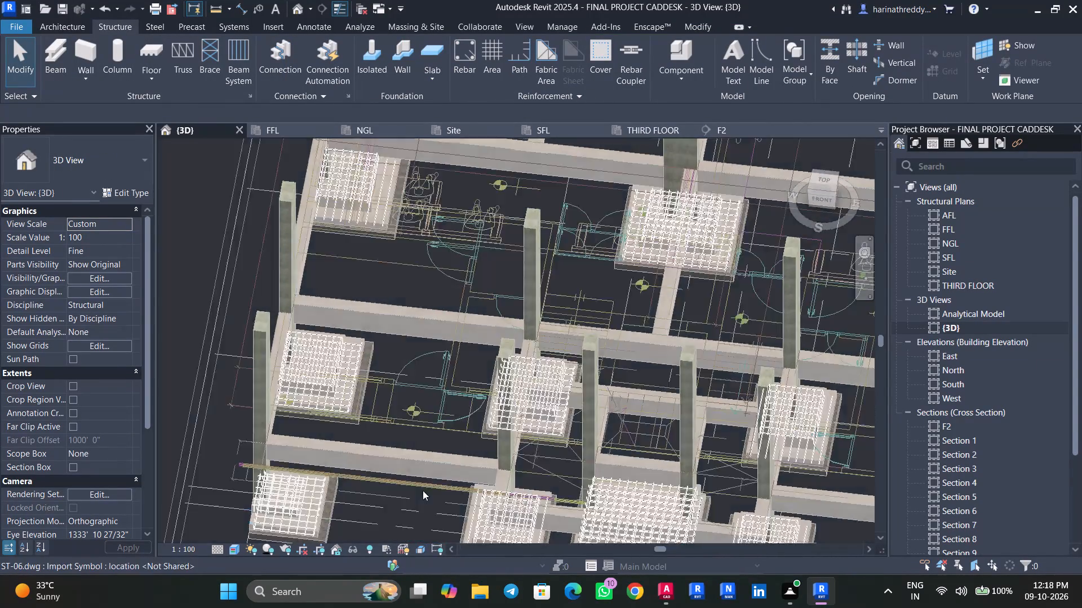
{"action": "middle_click_drag", "start_coordinate": [423, 490], "coordinate": [444, 389]}
{"action": "scroll", "coordinate": [536, 438], "scroll_direction": "up", "scroll_amount": 10}
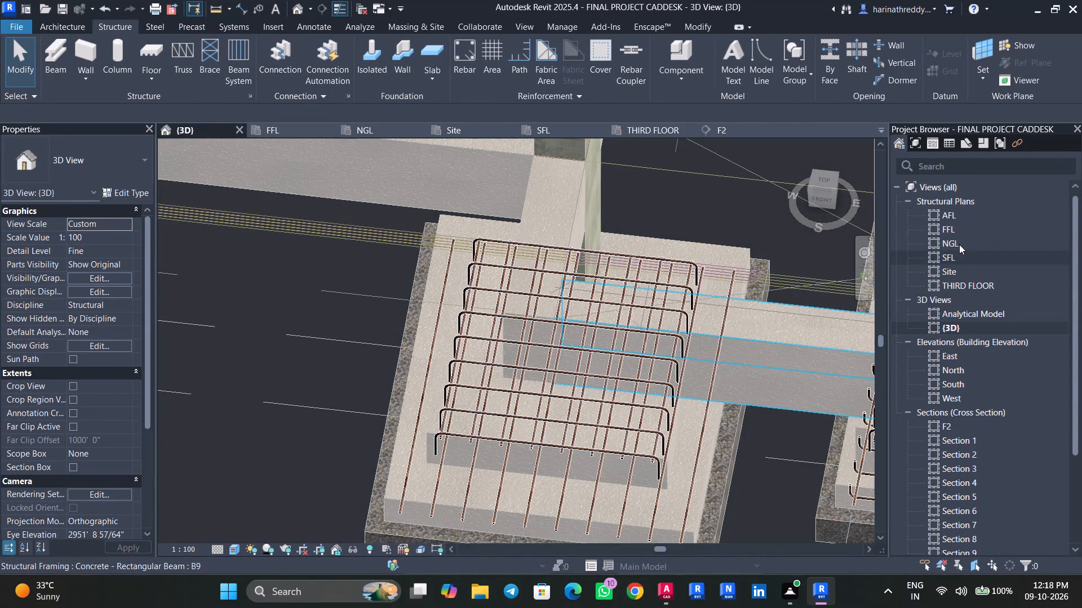
Open the AFL plan and go to Section 3 through its section line at the F2 footing on grid E.
{"action": "double_click", "coordinate": [958, 214]}
{"action": "scroll", "coordinate": [493, 342], "scroll_direction": "down", "scroll_amount": 1}
{"action": "scroll", "coordinate": [493, 342], "scroll_direction": "up", "scroll_amount": 1}
{"action": "scroll", "coordinate": [493, 342], "scroll_direction": "down", "scroll_amount": 2}
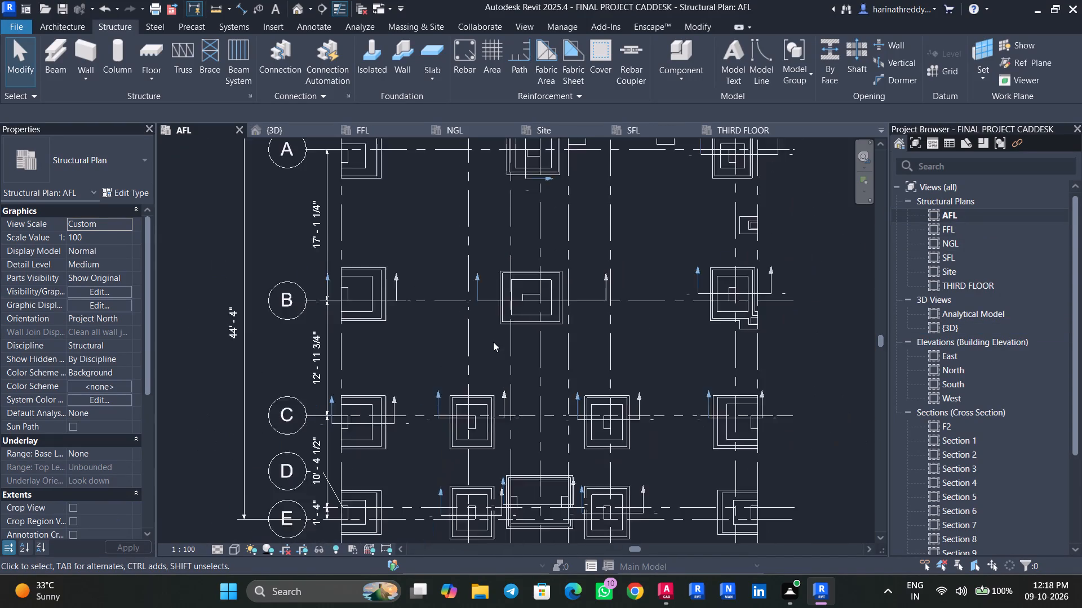
{"action": "scroll", "coordinate": [502, 365], "scroll_direction": "up", "scroll_amount": 1}
{"action": "middle_click_drag", "start_coordinate": [507, 366], "coordinate": [568, 287]}
{"action": "scroll", "coordinate": [528, 415], "scroll_direction": "up", "scroll_amount": 1}
{"action": "scroll", "coordinate": [528, 415], "scroll_direction": "down", "scroll_amount": 1}
{"action": "scroll", "coordinate": [528, 415], "scroll_direction": "up", "scroll_amount": 2}
{"action": "scroll", "coordinate": [478, 474], "scroll_direction": "down", "scroll_amount": 1}
{"action": "scroll", "coordinate": [477, 475], "scroll_direction": "up", "scroll_amount": 5}
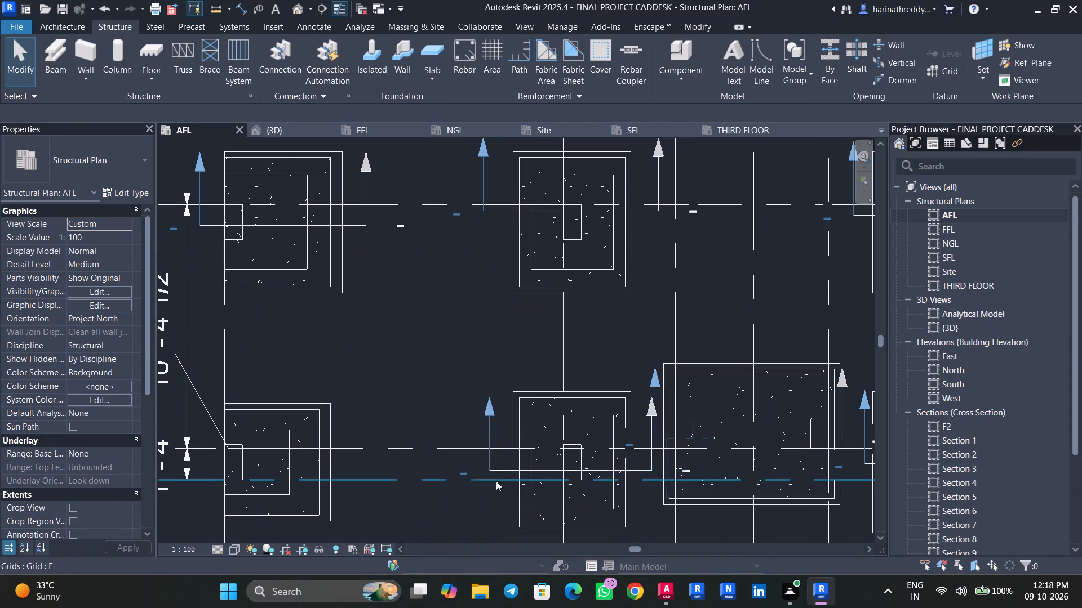
{"action": "scroll", "coordinate": [973, 508], "scroll_direction": "down", "scroll_amount": 2}
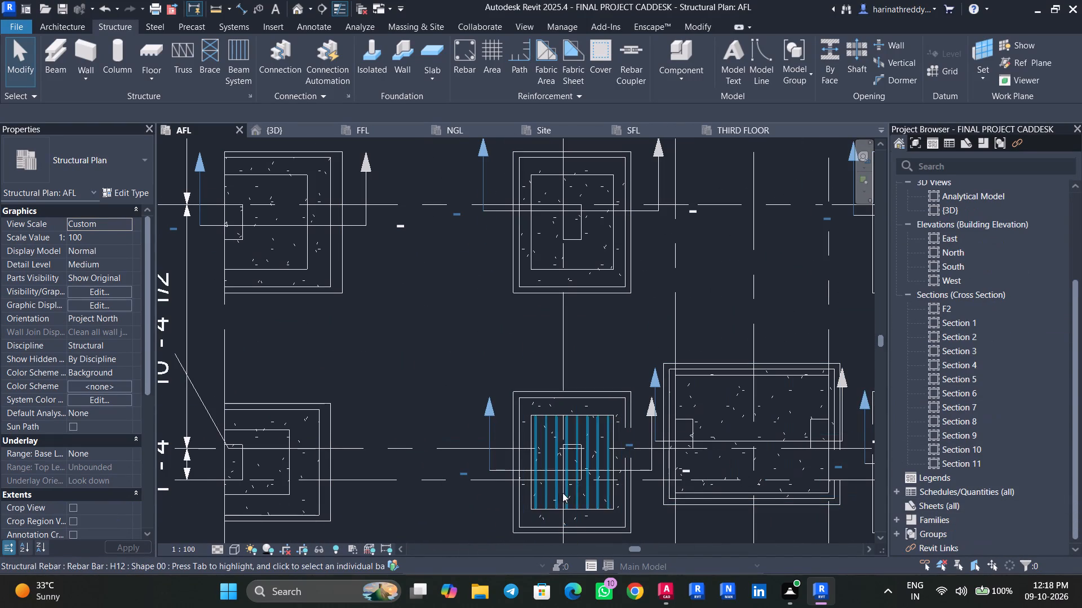
{"action": "scroll", "coordinate": [520, 459], "scroll_direction": "up", "scroll_amount": 5}
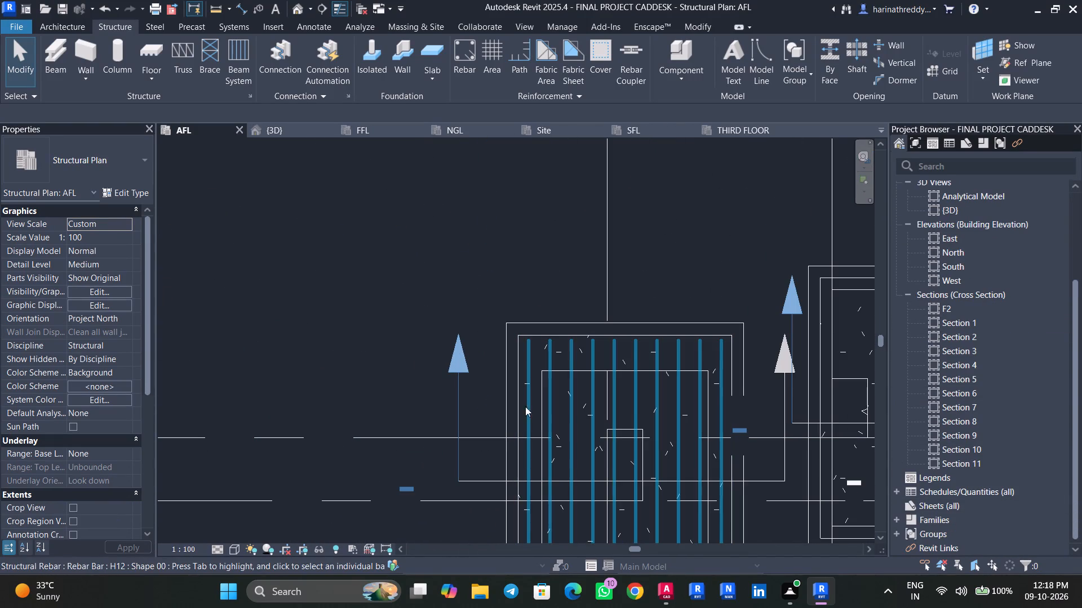
{"action": "left_click", "coordinate": [453, 412]}
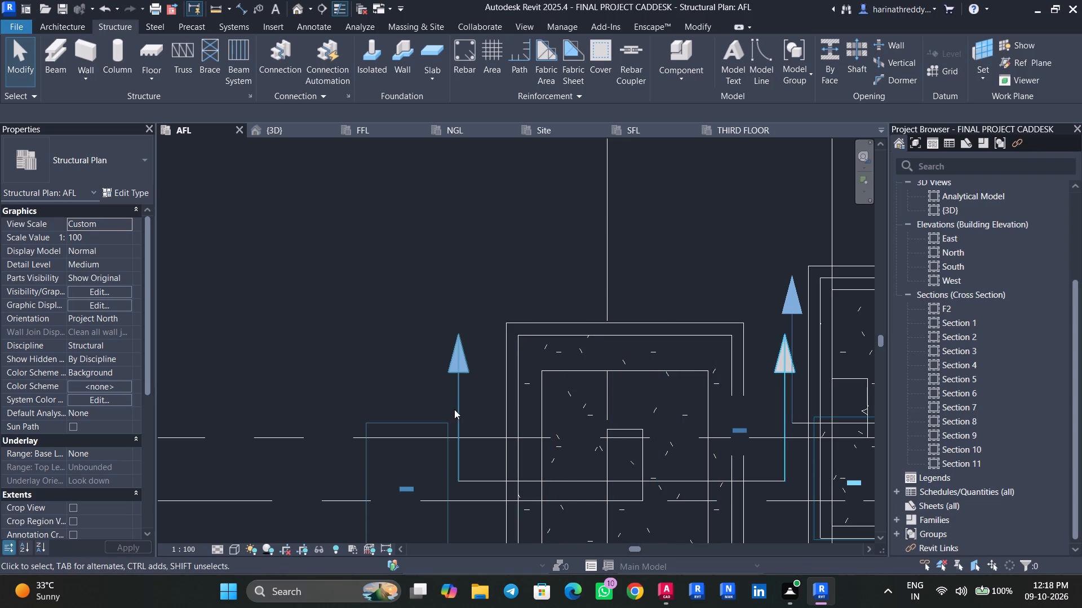
{"action": "right_click", "coordinate": [454, 409]}
{"action": "left_click", "coordinate": [505, 185]}
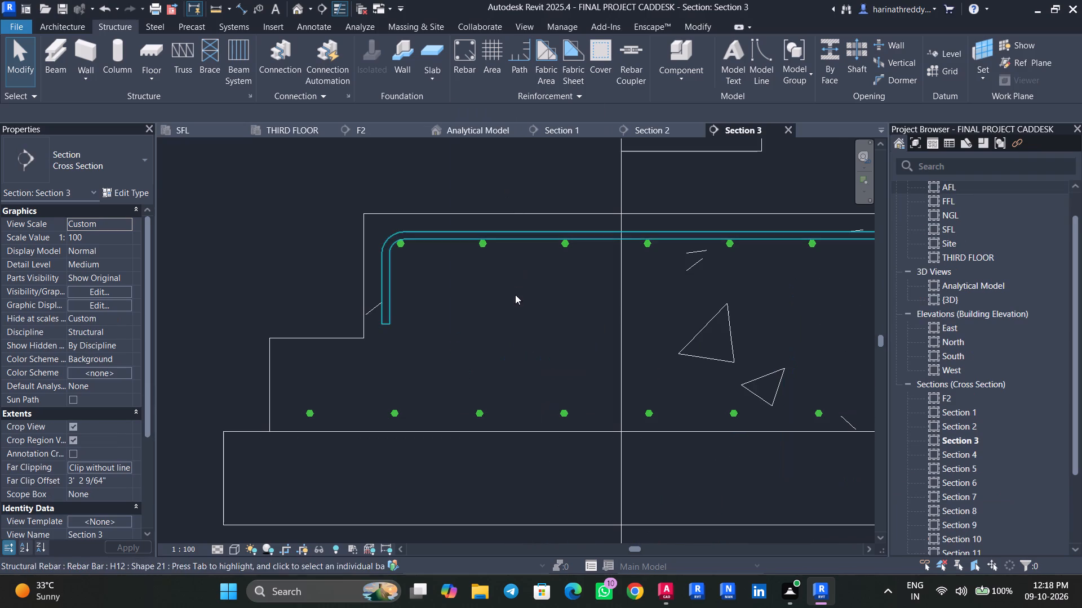
Create a similar H12 shape 21 bar set from the top U-bar and place it along the F2 footing's bottom.
{"action": "scroll", "coordinate": [424, 409], "scroll_direction": "down", "scroll_amount": 7}
{"action": "left_click", "coordinate": [414, 364]}
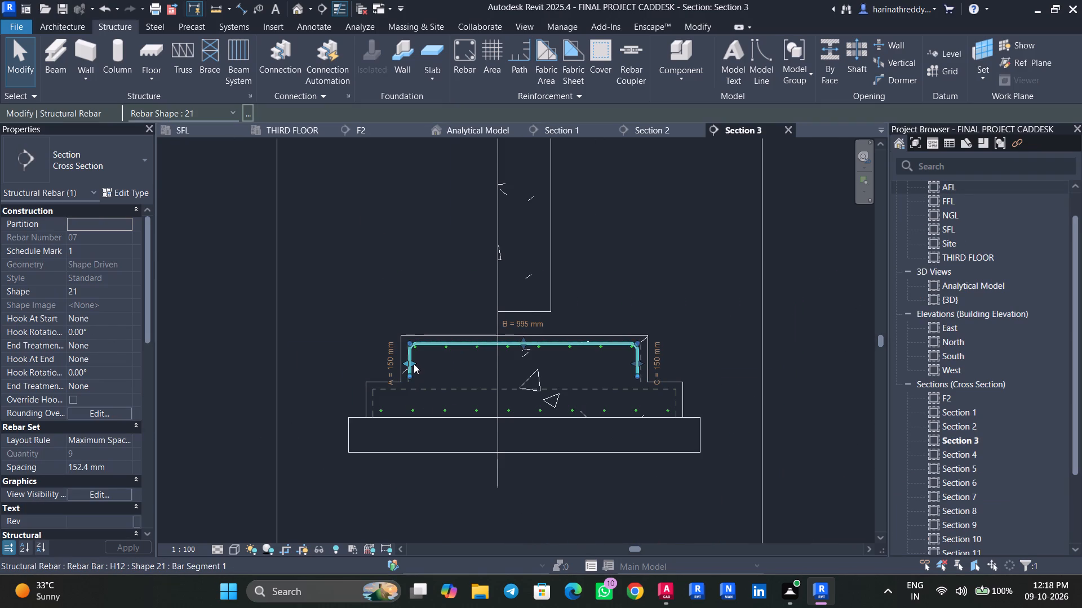
{"action": "type", "text": "CS"}
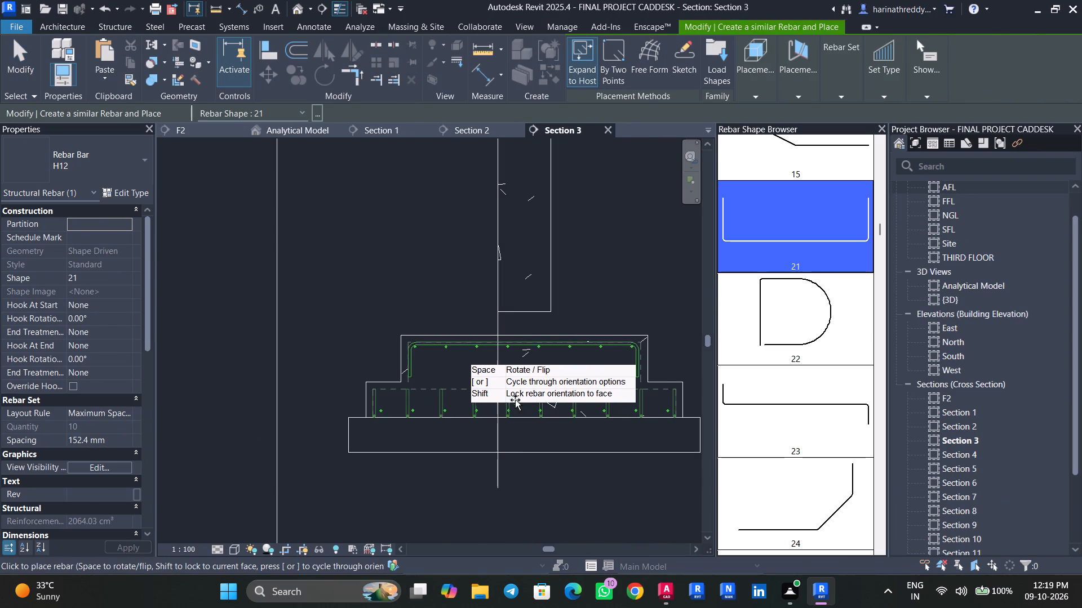
{"action": "left_click", "coordinate": [806, 82]}
{"action": "left_click", "coordinate": [803, 117]}
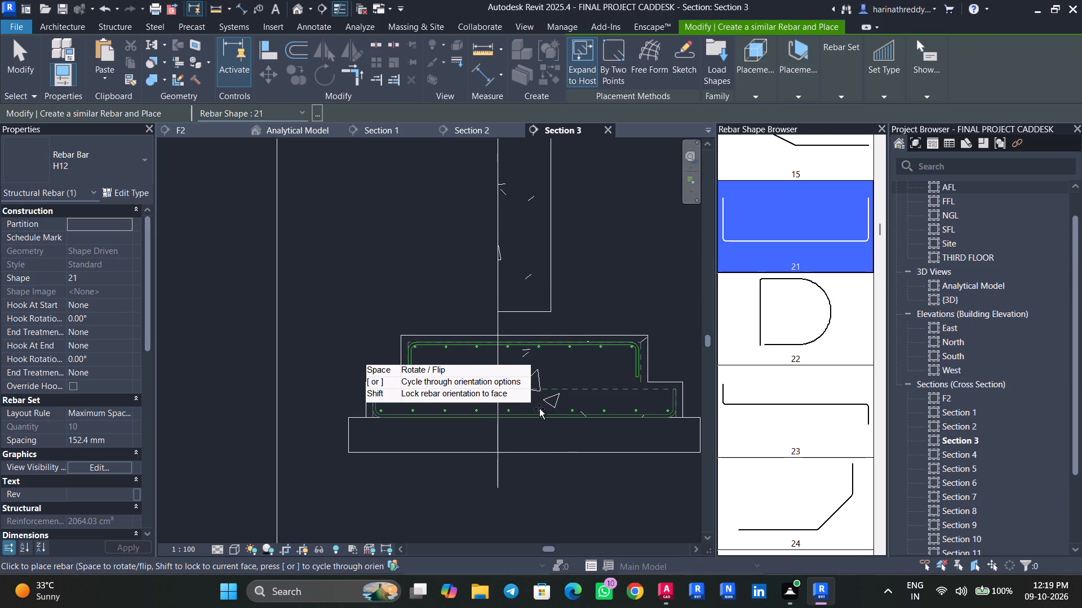
{"action": "left_click", "coordinate": [539, 409]}
{"action": "key", "text": "Escape"}
{"action": "key", "text": "Escape"}
{"action": "key", "text": "Escape"}
{"action": "key", "text": "Escape"}
Shift the new bottom U-bar's horizontal segment slightly upward, against the underside of the straight bottom bars.
{"action": "scroll", "coordinate": [657, 411], "scroll_direction": "up", "scroll_amount": 4}
{"action": "scroll", "coordinate": [659, 411], "scroll_direction": "down", "scroll_amount": 1}
{"action": "scroll", "coordinate": [660, 411], "scroll_direction": "up", "scroll_amount": 7}
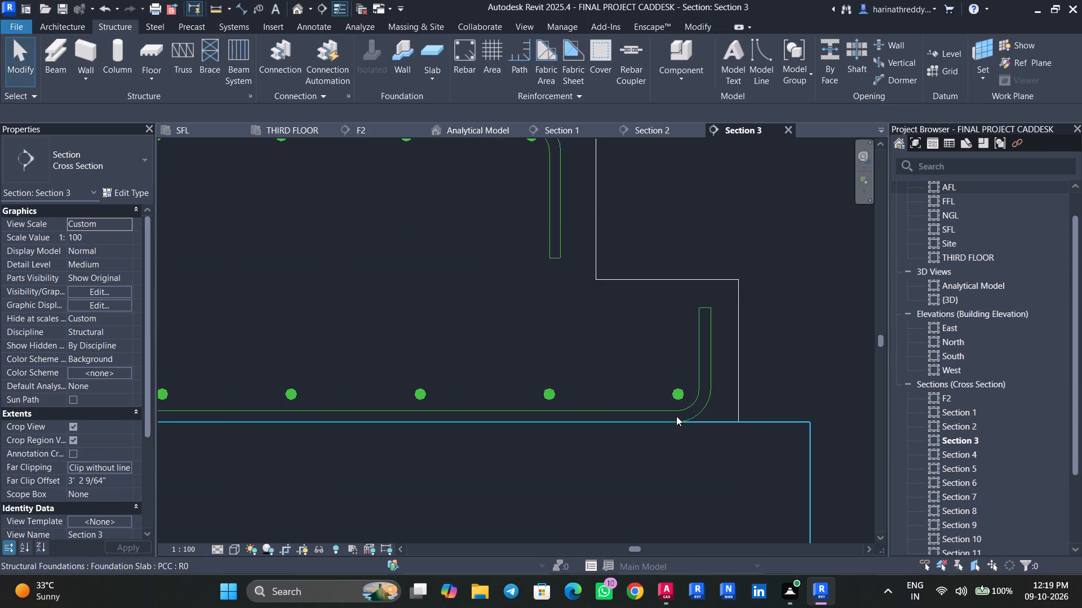
{"action": "left_click", "coordinate": [676, 416]}
{"action": "scroll", "coordinate": [478, 409], "scroll_direction": "up", "scroll_amount": 3}
{"action": "scroll", "coordinate": [478, 409], "scroll_direction": "down", "scroll_amount": 1}
{"action": "scroll", "coordinate": [478, 409], "scroll_direction": "up", "scroll_amount": 2}
{"action": "key", "text": "Escape"}
{"action": "left_click", "coordinate": [479, 409]}
{"action": "scroll", "coordinate": [480, 409], "scroll_direction": "down", "scroll_amount": 4}
{"action": "middle_click_drag", "start_coordinate": [481, 409], "coordinate": [662, 409]}
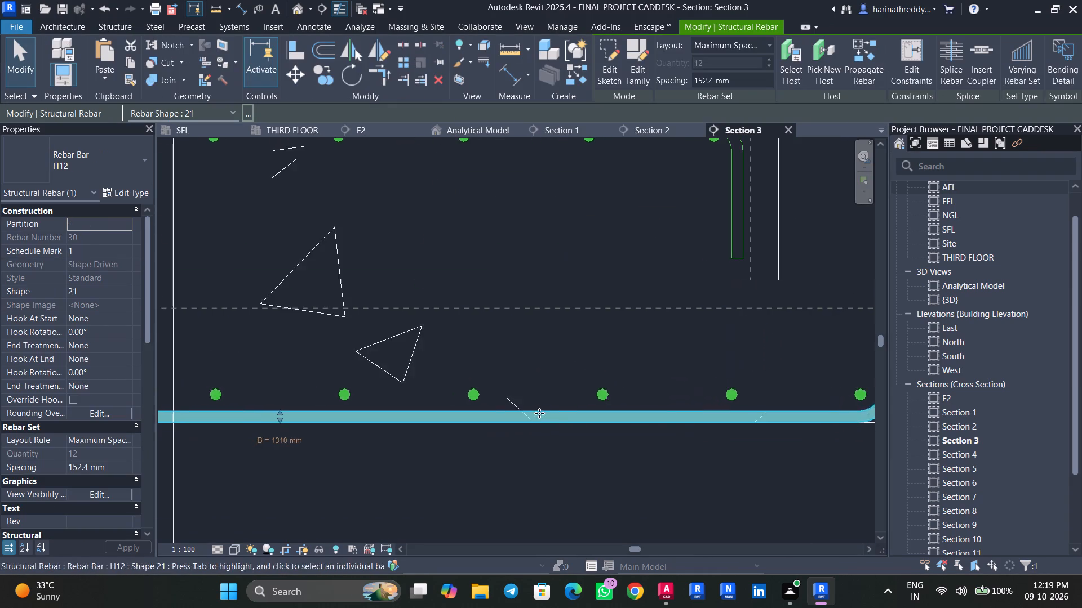
{"action": "middle_click_drag", "start_coordinate": [505, 406], "coordinate": [623, 412]}
{"action": "scroll", "coordinate": [411, 414], "scroll_direction": "up", "scroll_amount": 4}
{"action": "left_click_drag", "start_coordinate": [387, 421], "coordinate": [391, 409]}
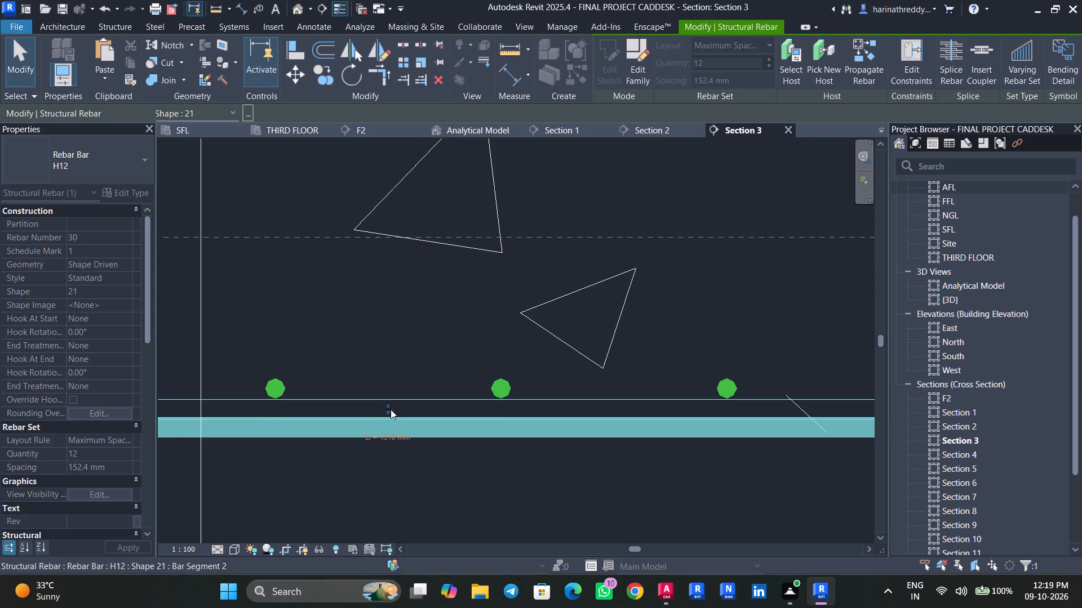
Set leg C of the new bottom U-bar to 85 mm.
{"action": "scroll", "coordinate": [391, 409], "scroll_direction": "up", "scroll_amount": 1}
{"action": "scroll", "coordinate": [391, 409], "scroll_direction": "down", "scroll_amount": 13}
{"action": "middle_click_drag", "start_coordinate": [597, 379], "coordinate": [527, 388]}
{"action": "scroll", "coordinate": [547, 406], "scroll_direction": "up", "scroll_amount": 4}
{"action": "scroll", "coordinate": [547, 406], "scroll_direction": "down", "scroll_amount": 1}
{"action": "scroll", "coordinate": [547, 406], "scroll_direction": "up", "scroll_amount": 1}
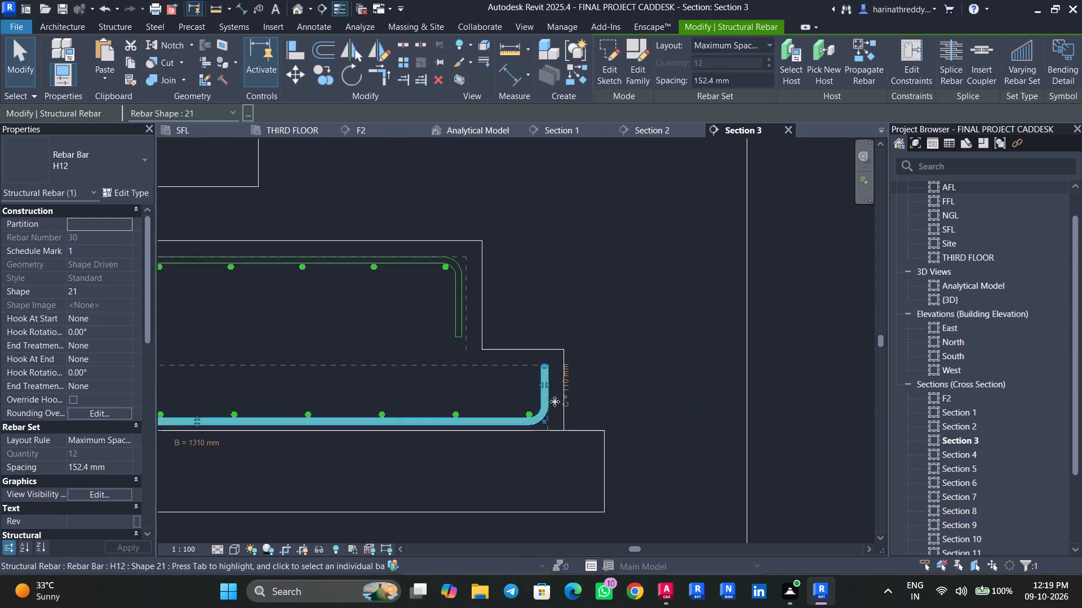
{"action": "left_click", "coordinate": [568, 385]}
{"action": "type", "text": "85"}
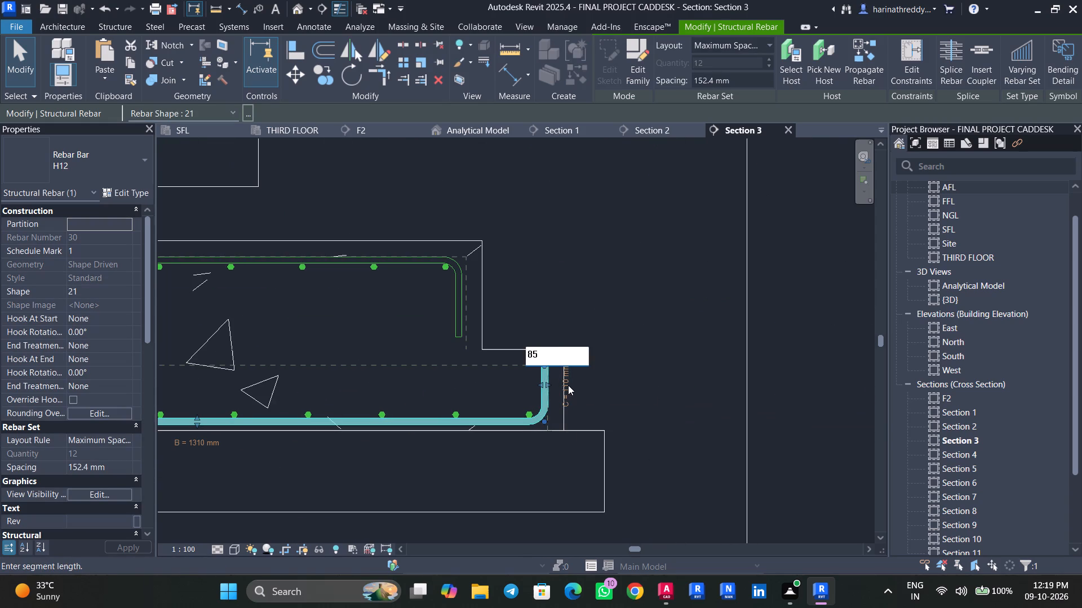
{"action": "key", "text": "Return"}
{"action": "key", "text": "Escape"}
{"action": "key", "text": "Escape"}
Set leg A of the new bottom U-bar to 85 mm.
{"action": "scroll", "coordinate": [579, 363], "scroll_direction": "down", "scroll_amount": 4}
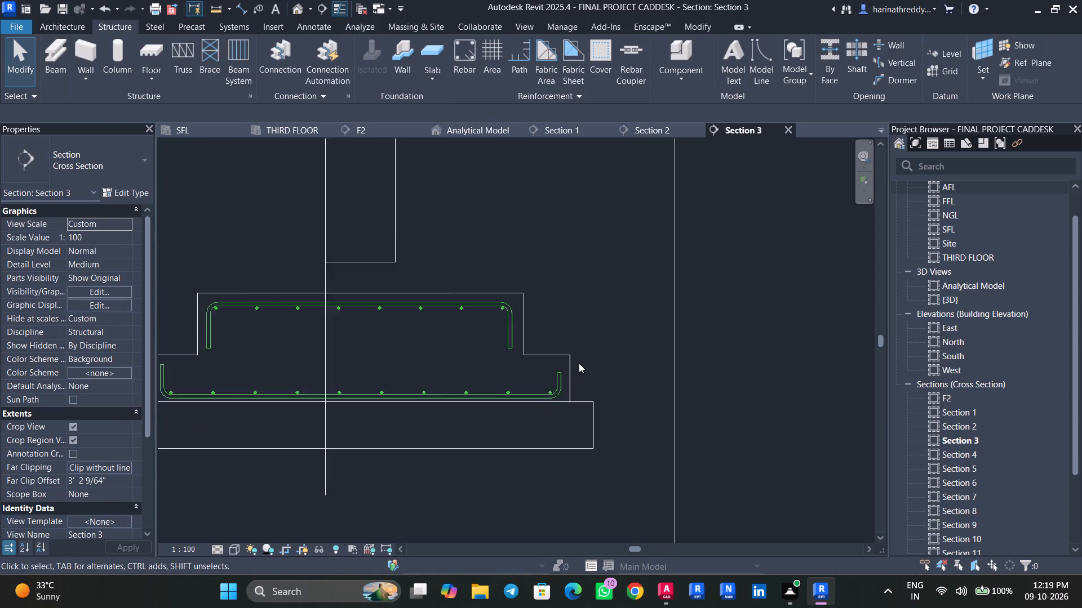
{"action": "scroll", "coordinate": [579, 363], "scroll_direction": "down", "scroll_amount": 4}
{"action": "scroll", "coordinate": [579, 363], "scroll_direction": "up", "scroll_amount": 1}
{"action": "scroll", "coordinate": [579, 363], "scroll_direction": "down", "scroll_amount": 1}
{"action": "middle_click_drag", "start_coordinate": [463, 365], "coordinate": [605, 365]}
{"action": "scroll", "coordinate": [459, 383], "scroll_direction": "up", "scroll_amount": 4}
{"action": "scroll", "coordinate": [459, 383], "scroll_direction": "down", "scroll_amount": 1}
{"action": "scroll", "coordinate": [459, 383], "scroll_direction": "up", "scroll_amount": 10}
{"action": "left_click", "coordinate": [555, 343]}
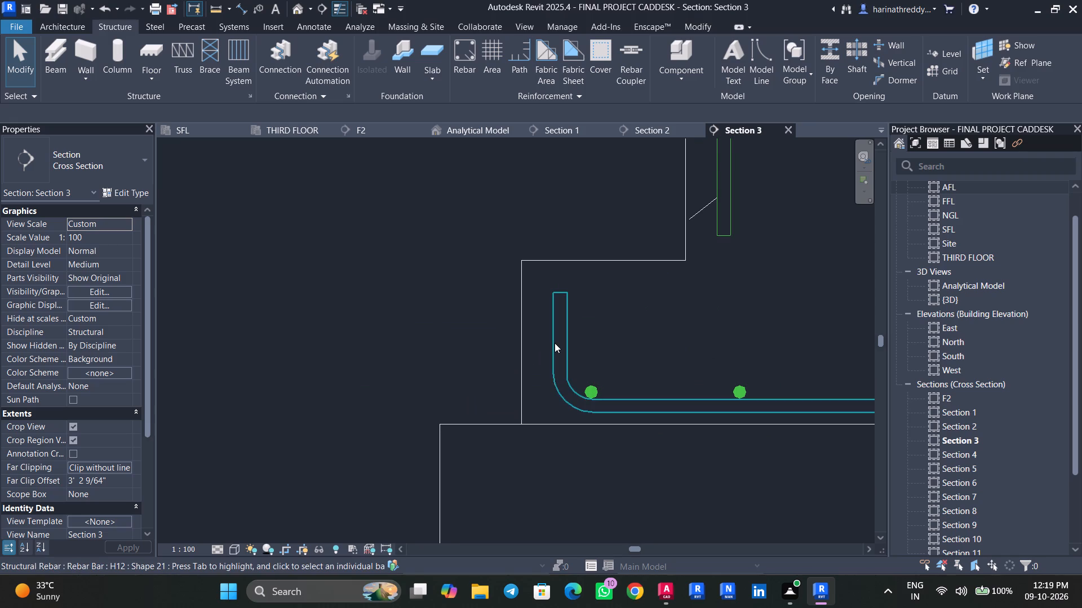
{"action": "left_click", "coordinate": [534, 330]}
{"action": "type", "text": "85"}
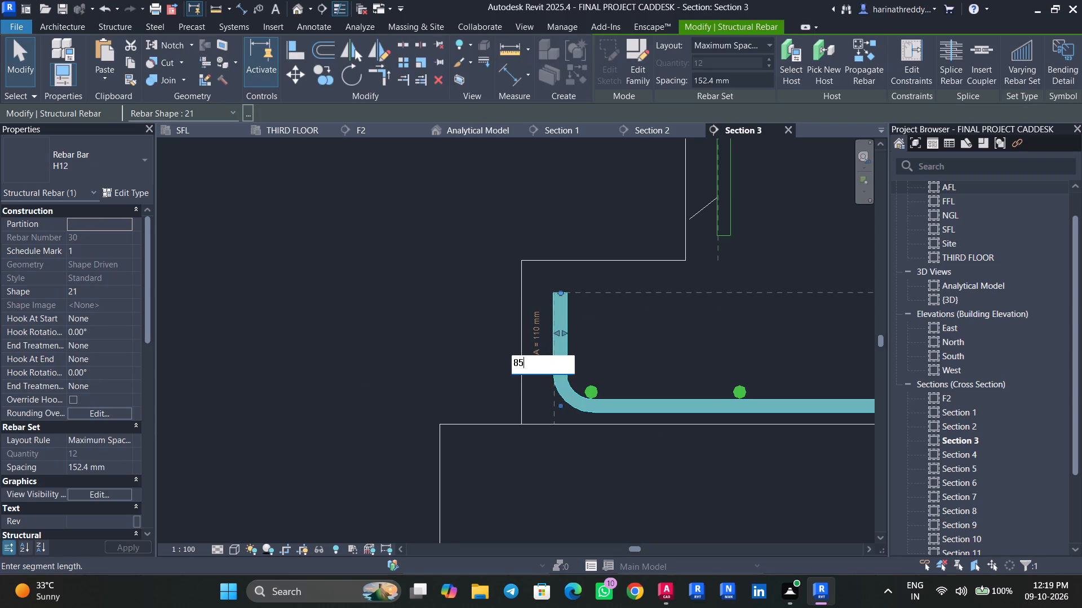
{"action": "key", "text": "Return"}
{"action": "key", "text": "Escape"}
Nudge the straight H12 bottom bar set slightly outward toward the bend at the U-bar's leg C end.
{"action": "scroll", "coordinate": [738, 359], "scroll_direction": "down", "scroll_amount": 1}
{"action": "middle_click_drag", "start_coordinate": [738, 359], "coordinate": [432, 341]}
{"action": "middle_click_drag", "start_coordinate": [756, 348], "coordinate": [588, 362]}
{"action": "middle_click_drag", "start_coordinate": [769, 356], "coordinate": [518, 380]}
{"action": "middle_click_drag", "start_coordinate": [776, 370], "coordinate": [547, 385]}
{"action": "middle_click_drag", "start_coordinate": [761, 391], "coordinate": [598, 388]}
{"action": "scroll", "coordinate": [668, 413], "scroll_direction": "up", "scroll_amount": 10}
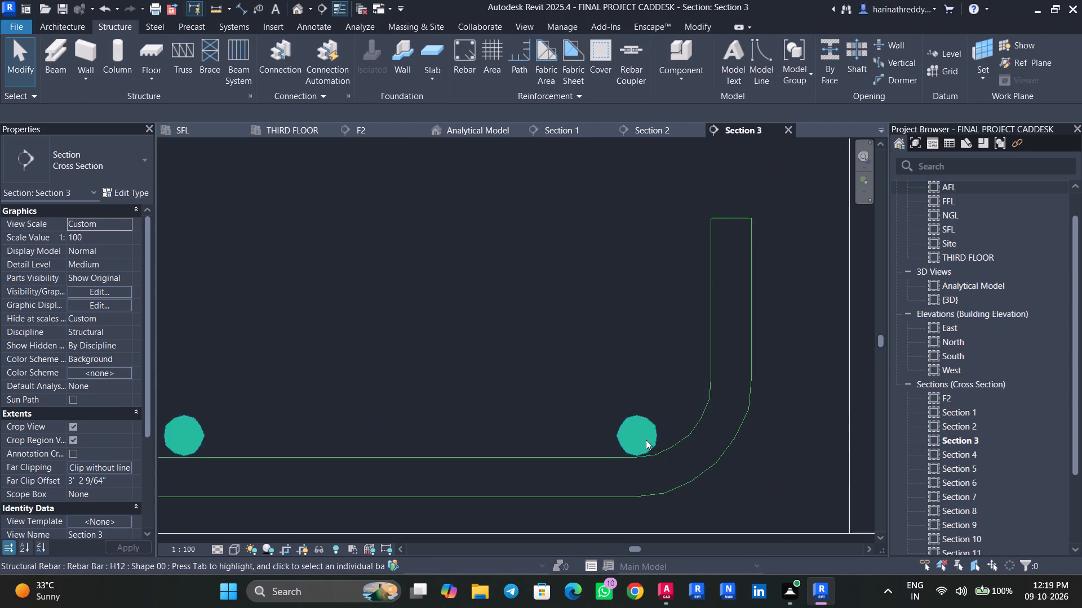
{"action": "left_click", "coordinate": [646, 440]}
{"action": "scroll", "coordinate": [646, 440], "scroll_direction": "up", "scroll_amount": 3}
{"action": "left_click_drag", "start_coordinate": [628, 433], "coordinate": [650, 433]}
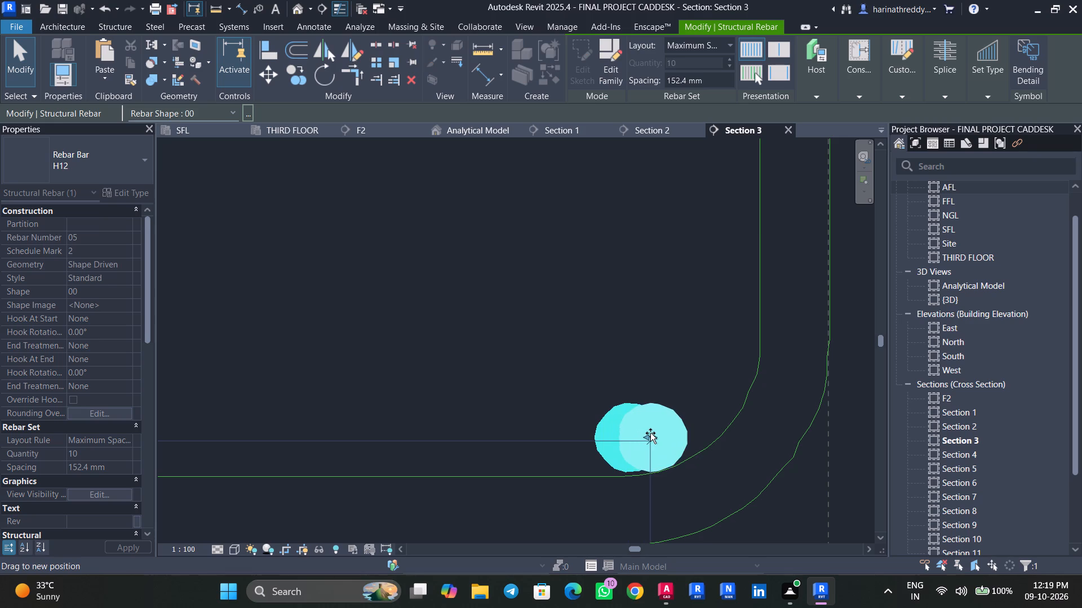
{"action": "left_click_drag", "start_coordinate": [650, 433], "coordinate": [651, 433]}
Nudge the straight bottom bars slightly outward toward the bend at the U-bar's leg A end.
{"action": "scroll", "coordinate": [651, 433], "scroll_direction": "down", "scroll_amount": 14}
{"action": "middle_click_drag", "start_coordinate": [515, 399], "coordinate": [819, 412]}
{"action": "middle_click_drag", "start_coordinate": [565, 420], "coordinate": [837, 422]}
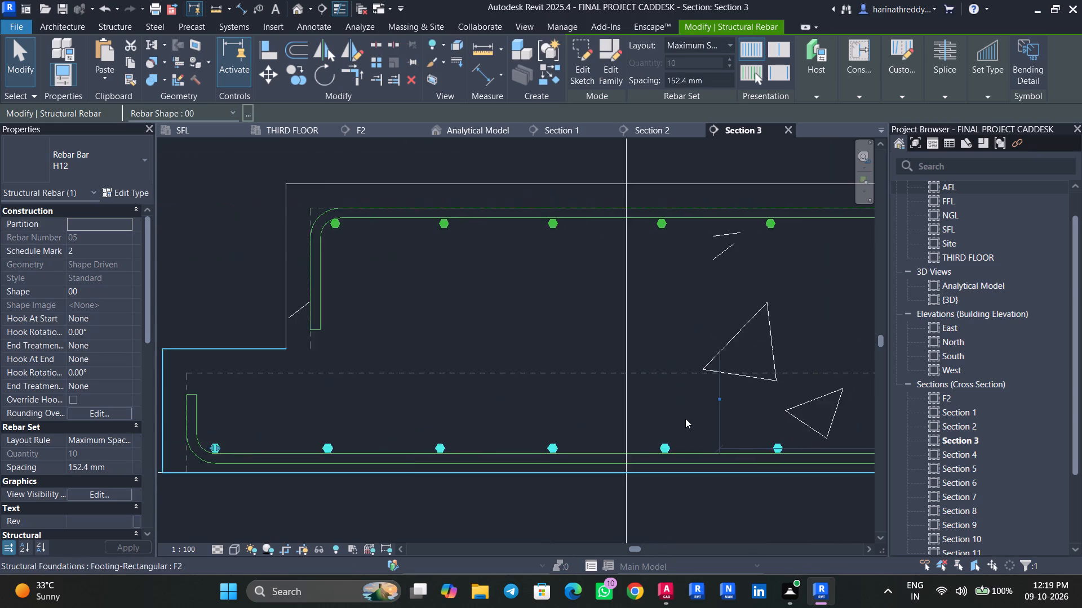
{"action": "middle_click_drag", "start_coordinate": [595, 424], "coordinate": [832, 421]}
{"action": "scroll", "coordinate": [454, 445], "scroll_direction": "up", "scroll_amount": 3}
{"action": "scroll", "coordinate": [454, 444], "scroll_direction": "down", "scroll_amount": 1}
{"action": "scroll", "coordinate": [438, 440], "scroll_direction": "up", "scroll_amount": 13}
{"action": "key", "text": "Escape"}
{"action": "key", "text": "Escape"}
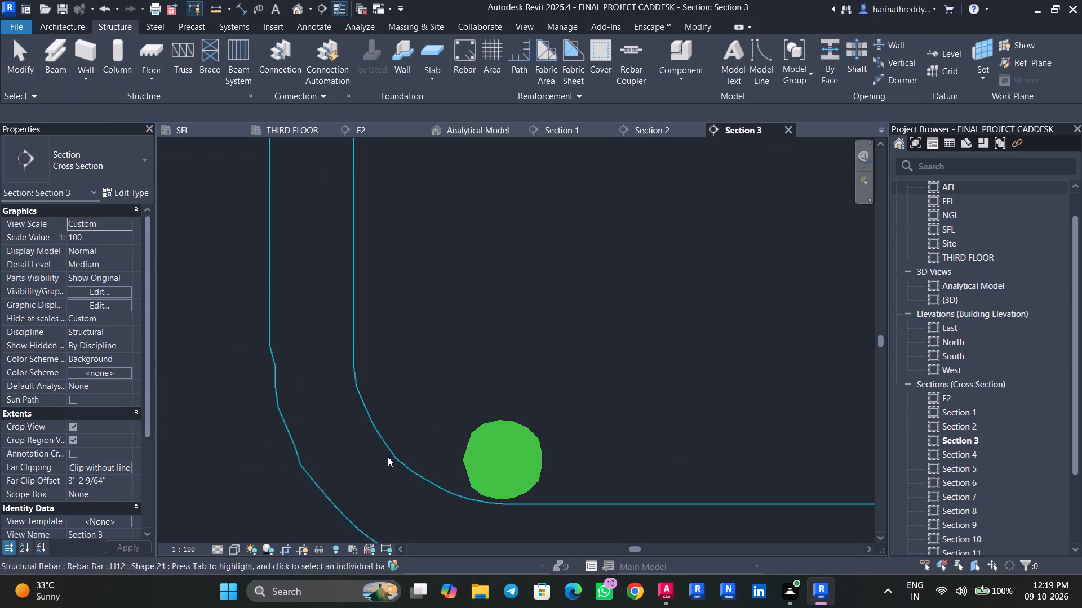
{"action": "left_click", "coordinate": [505, 446]}
{"action": "left_click_drag", "start_coordinate": [494, 461], "coordinate": [475, 459]}
{"action": "key", "text": "Escape"}
{"action": "key", "text": "Escape"}
Make the new bottom U-bar set unobscured in the {3D} view through its view visibility states.
{"action": "left_click", "coordinate": [374, 416]}
{"action": "left_click", "coordinate": [78, 490]}
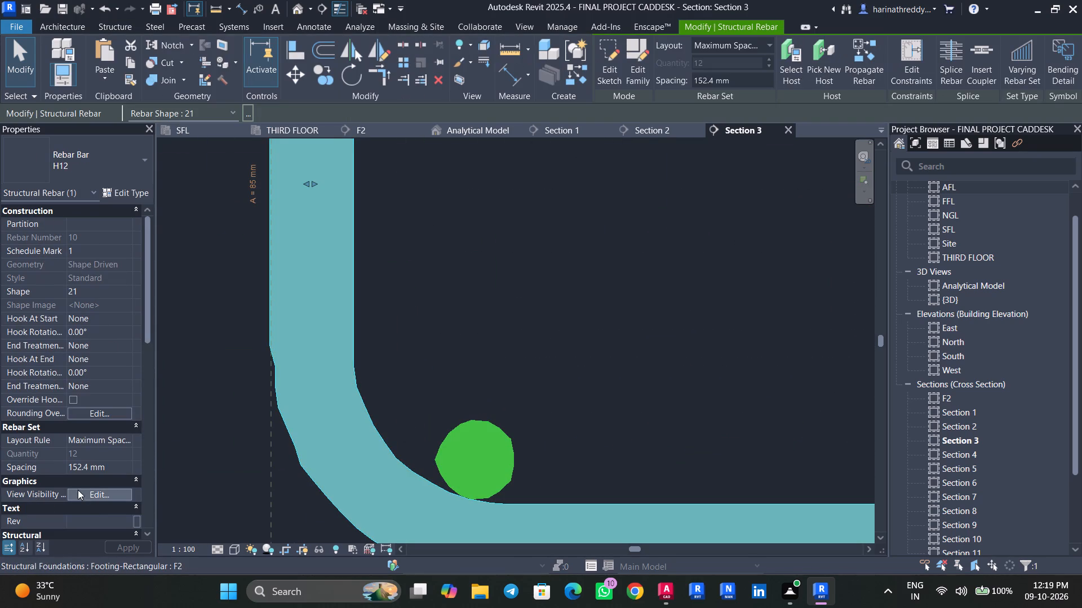
{"action": "left_click", "coordinate": [649, 258]}
{"action": "left_click", "coordinate": [627, 419]}
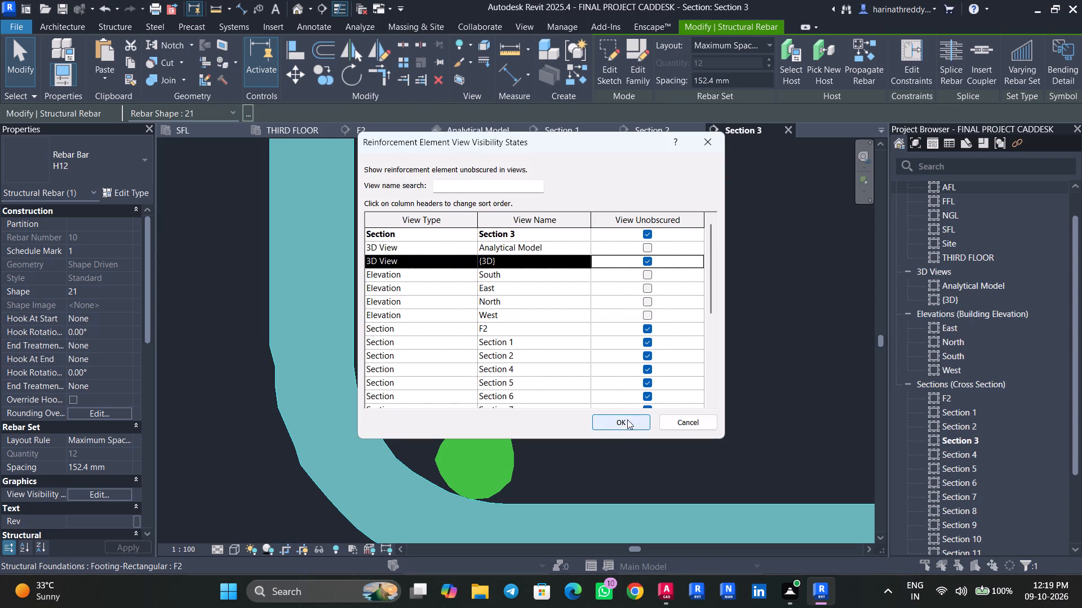
{"action": "key", "text": "Escape"}
{"action": "key", "text": "Escape"}
{"action": "key", "text": "Escape"}
{"action": "scroll", "coordinate": [538, 341], "scroll_direction": "down", "scroll_amount": 13}
{"action": "key", "text": "Escape"}
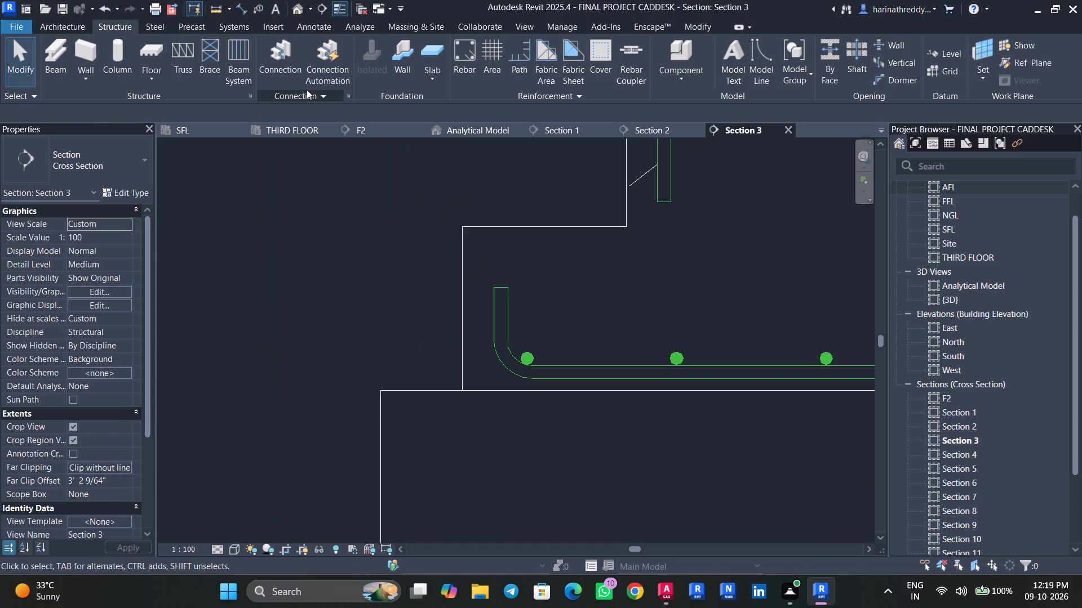
Return to the {3D} view and examine the F2 footing's new bottom U-bars against the straight bars and neighbouring footings.
{"action": "left_click", "coordinate": [298, 13]}
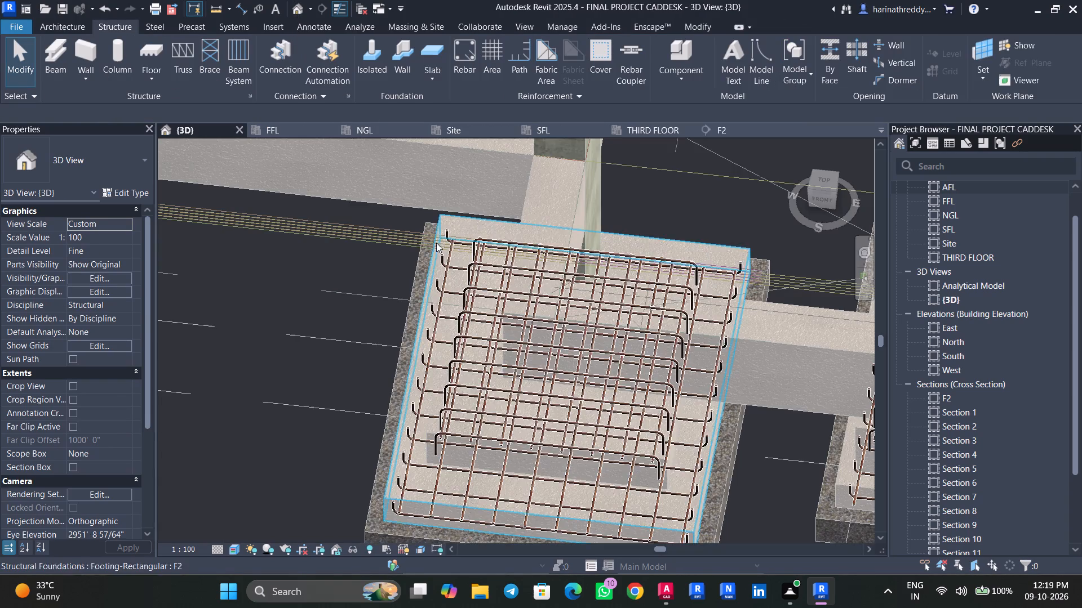
{"action": "scroll", "coordinate": [401, 362], "scroll_direction": "down", "scroll_amount": 1}
{"action": "scroll", "coordinate": [401, 362], "scroll_direction": "up", "scroll_amount": 1}
{"action": "scroll", "coordinate": [401, 362], "scroll_direction": "down", "scroll_amount": 7}
{"action": "middle_click_drag", "start_coordinate": [487, 488], "coordinate": [528, 415], "text": "shift"}
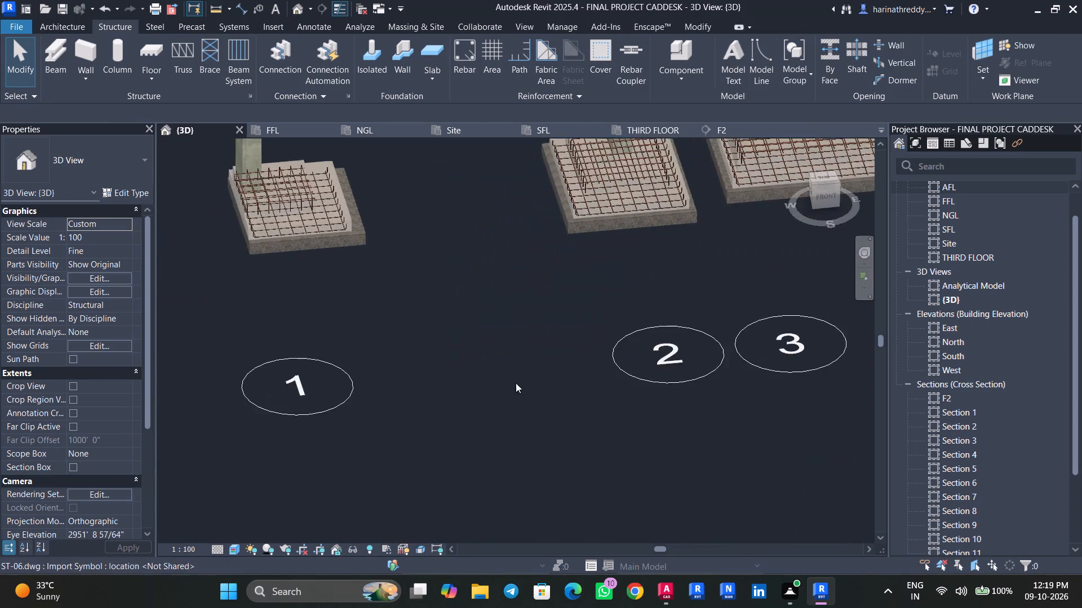
{"action": "middle_click_drag", "start_coordinate": [511, 403], "coordinate": [455, 537]}
{"action": "scroll", "coordinate": [482, 471], "scroll_direction": "down", "scroll_amount": 2}
{"action": "scroll", "coordinate": [482, 471], "scroll_direction": "up", "scroll_amount": 1}
{"action": "scroll", "coordinate": [482, 471], "scroll_direction": "down", "scroll_amount": 1}
{"action": "scroll", "coordinate": [482, 471], "scroll_direction": "up", "scroll_amount": 1}
{"action": "scroll", "coordinate": [482, 471], "scroll_direction": "down", "scroll_amount": 1}
{"action": "middle_click_drag", "start_coordinate": [482, 471], "coordinate": [510, 419], "text": "shift"}
{"action": "middle_click_drag", "start_coordinate": [520, 395], "coordinate": [478, 551]}
{"action": "scroll", "coordinate": [569, 449], "scroll_direction": "up", "scroll_amount": 3}
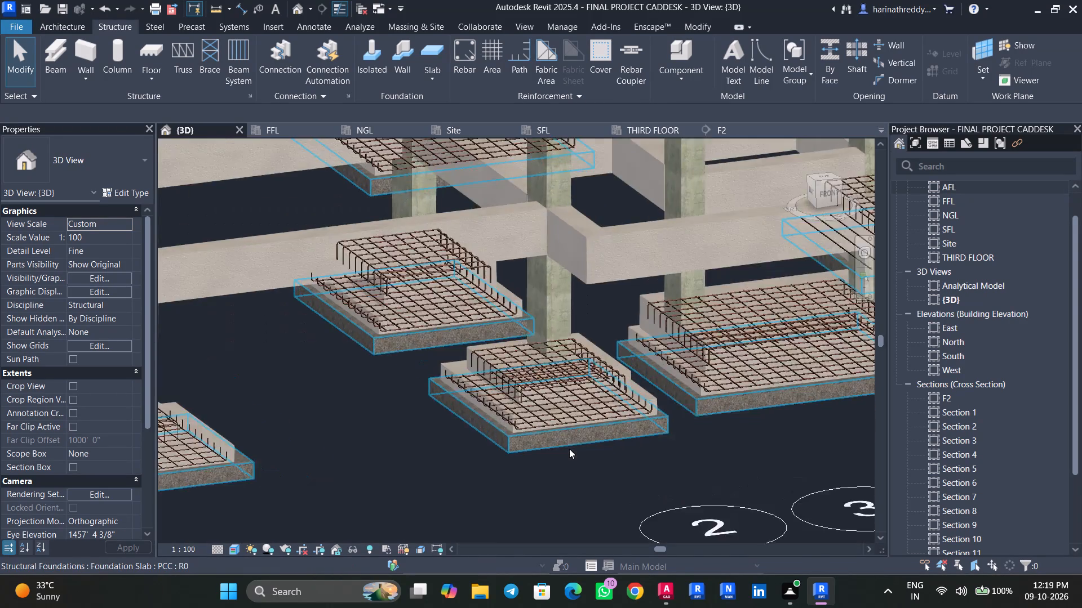
{"action": "scroll", "coordinate": [569, 449], "scroll_direction": "up", "scroll_amount": 12}
{"action": "scroll", "coordinate": [464, 374], "scroll_direction": "down", "scroll_amount": 1}
{"action": "scroll", "coordinate": [464, 373], "scroll_direction": "up", "scroll_amount": 10}
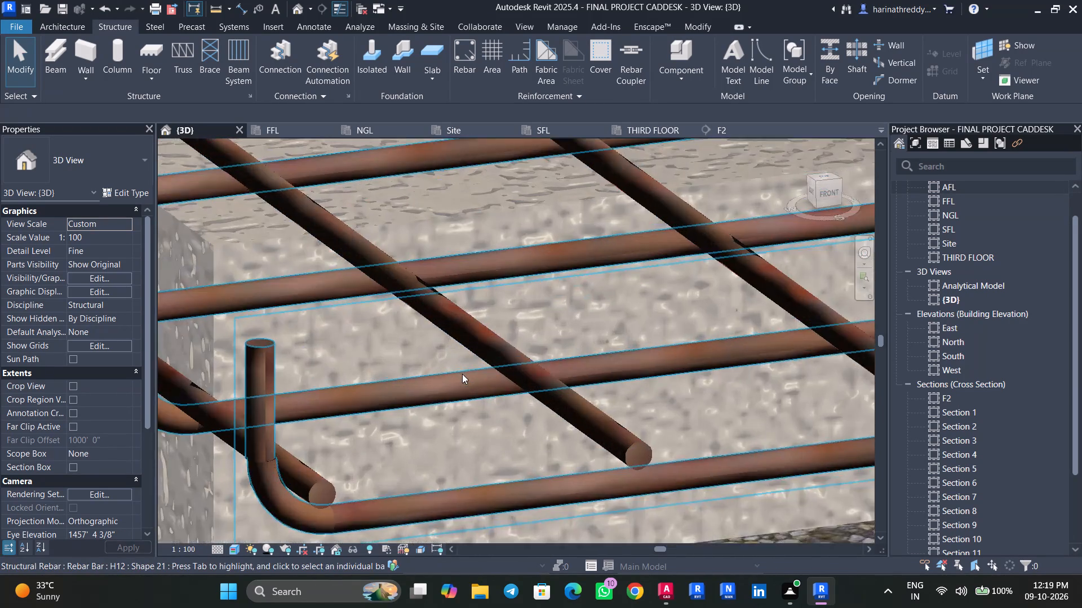
{"action": "scroll", "coordinate": [462, 374], "scroll_direction": "up", "scroll_amount": 5}
{"action": "left_click", "coordinate": [668, 461]}
{"action": "scroll", "coordinate": [668, 461], "scroll_direction": "down", "scroll_amount": 2}
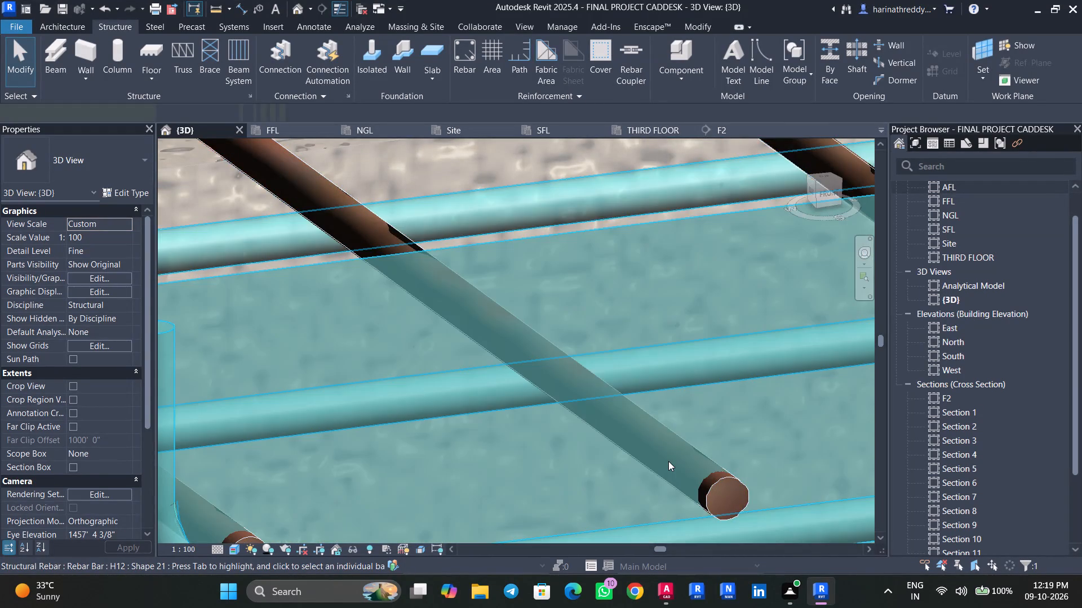
{"action": "scroll", "coordinate": [668, 461], "scroll_direction": "down", "scroll_amount": 10}
{"action": "key", "text": "Escape"}
{"action": "key", "text": "Escape"}
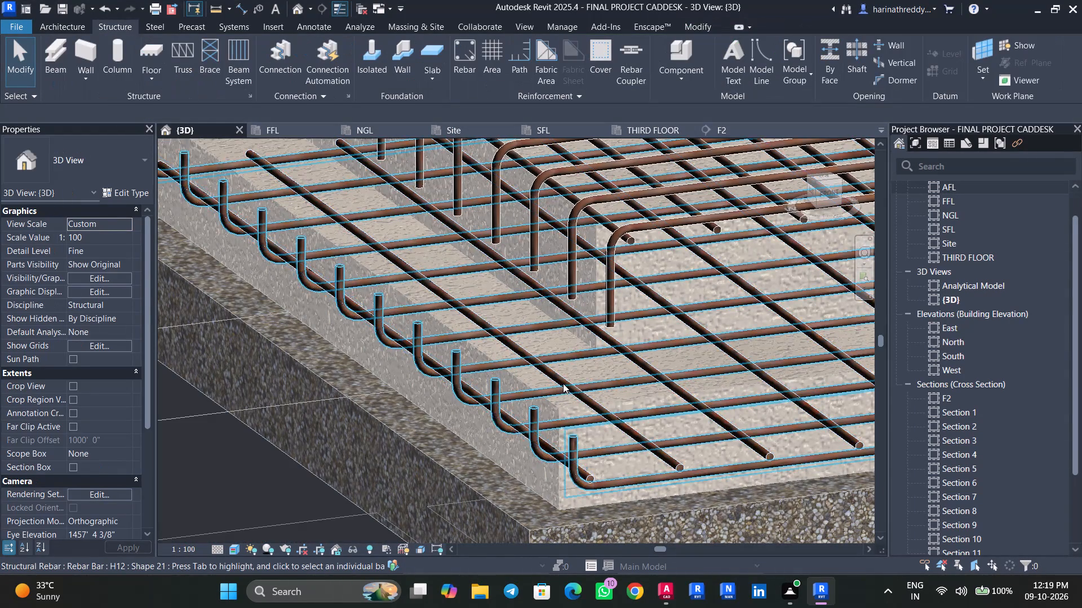
Examine the straight H12 bottom bars against the U-bars in the F2 footings of the {3D} view.
{"action": "left_click", "coordinate": [555, 367]}
{"action": "scroll", "coordinate": [555, 367], "scroll_direction": "down", "scroll_amount": 9}
{"action": "scroll", "coordinate": [555, 368], "scroll_direction": "up", "scroll_amount": 1}
{"action": "scroll", "coordinate": [555, 368], "scroll_direction": "down", "scroll_amount": 4}
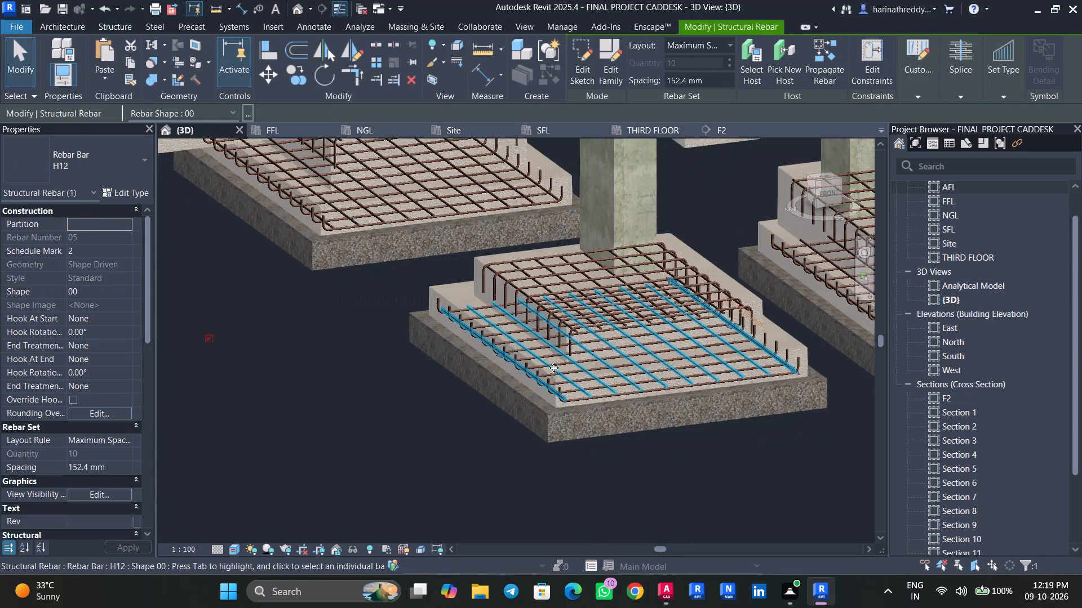
{"action": "scroll", "coordinate": [554, 368], "scroll_direction": "down", "scroll_amount": 3}
{"action": "key", "text": "Escape"}
{"action": "key", "text": "Escape"}
{"action": "key", "text": "Escape"}
{"action": "scroll", "coordinate": [593, 375], "scroll_direction": "up", "scroll_amount": 8}
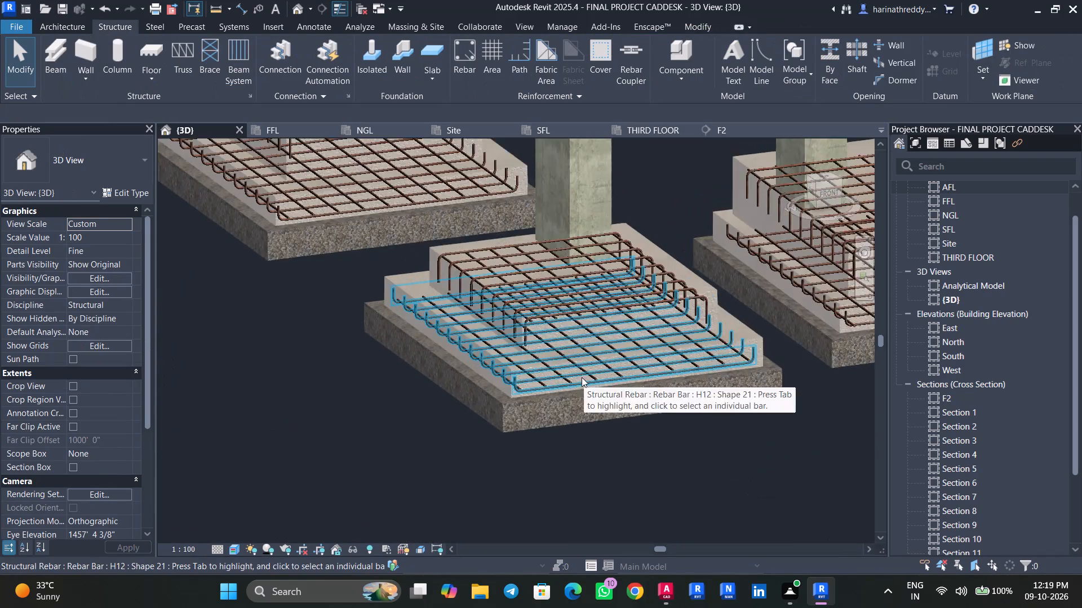
{"action": "scroll", "coordinate": [582, 377], "scroll_direction": "up", "scroll_amount": 4}
{"action": "left_click", "coordinate": [524, 390]}
{"action": "scroll", "coordinate": [524, 390], "scroll_direction": "down", "scroll_amount": 5}
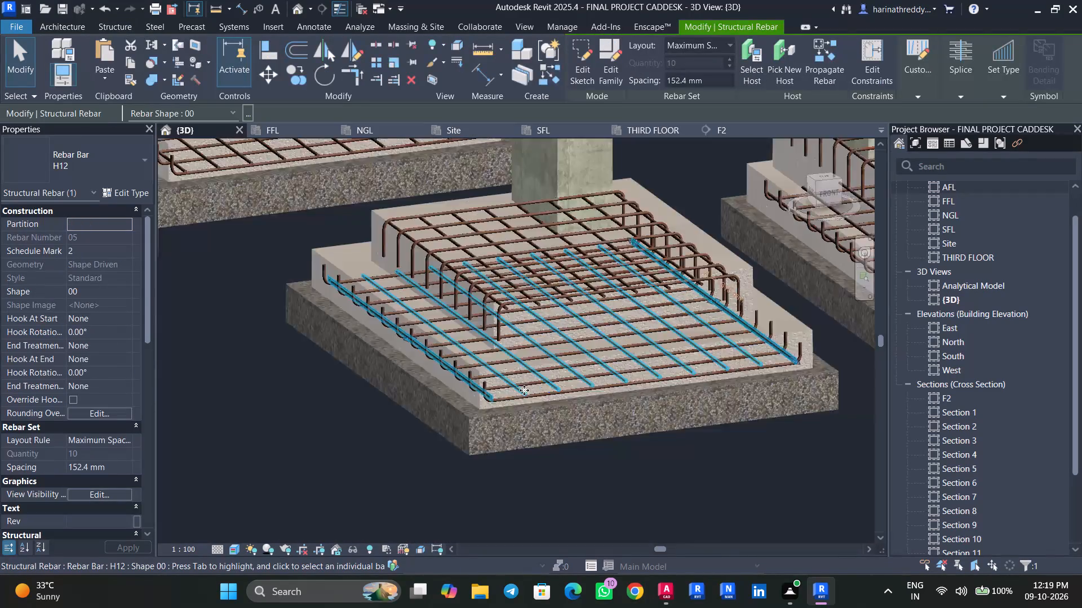
{"action": "scroll", "coordinate": [524, 390], "scroll_direction": "down", "scroll_amount": 8}
{"action": "middle_click_drag", "start_coordinate": [538, 441], "coordinate": [691, 574], "text": "shift"}
{"action": "key", "text": "Escape"}
{"action": "key", "text": "Escape"}
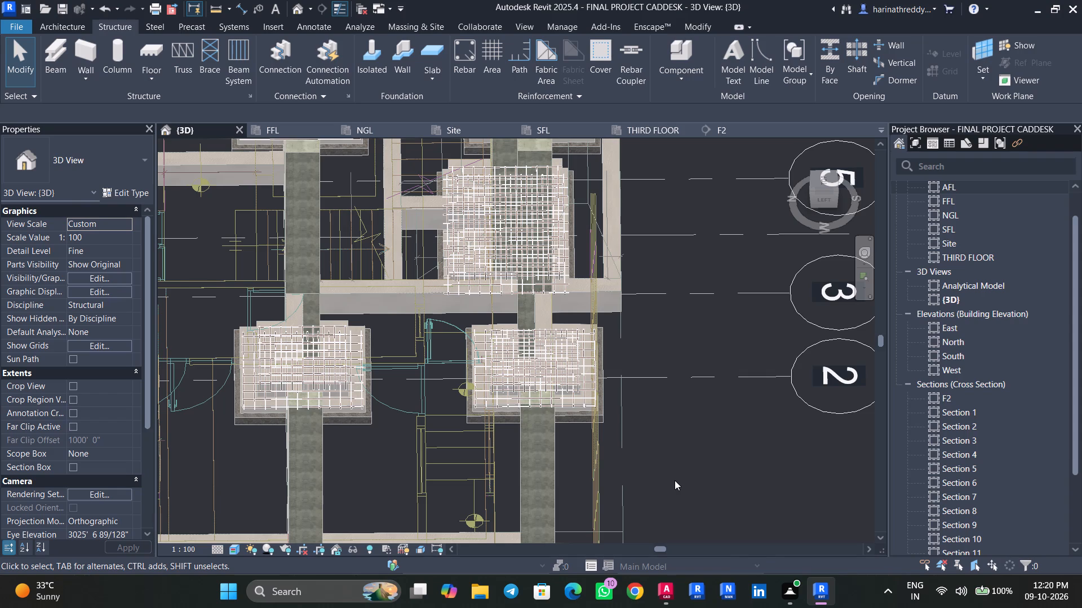
{"action": "scroll", "coordinate": [569, 382], "scroll_direction": "up", "scroll_amount": 11}
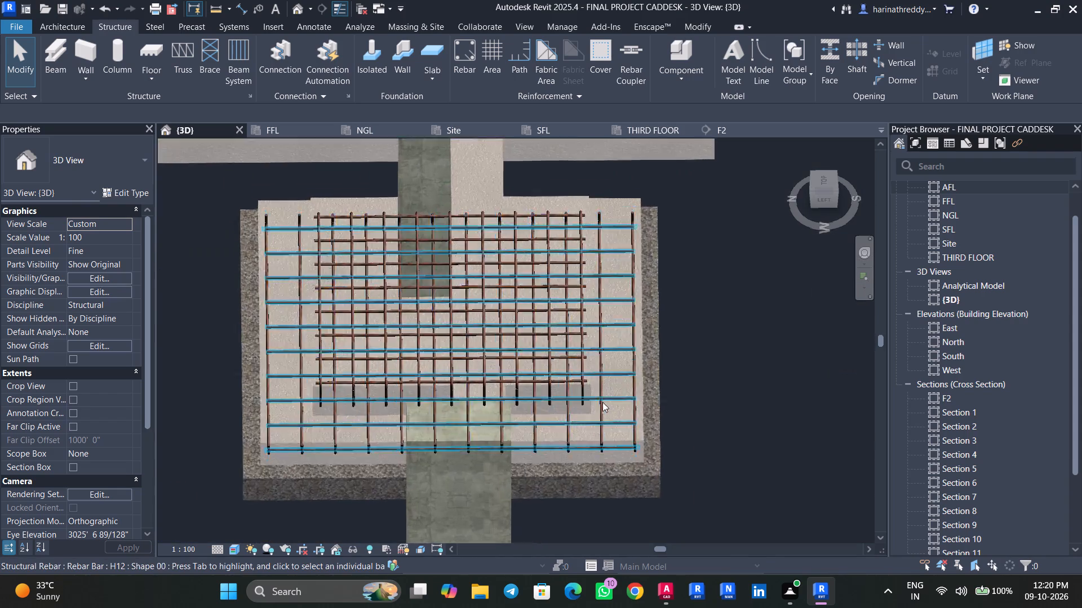
{"action": "left_click", "coordinate": [622, 397]}
{"action": "scroll", "coordinate": [622, 397], "scroll_direction": "down", "scroll_amount": 7}
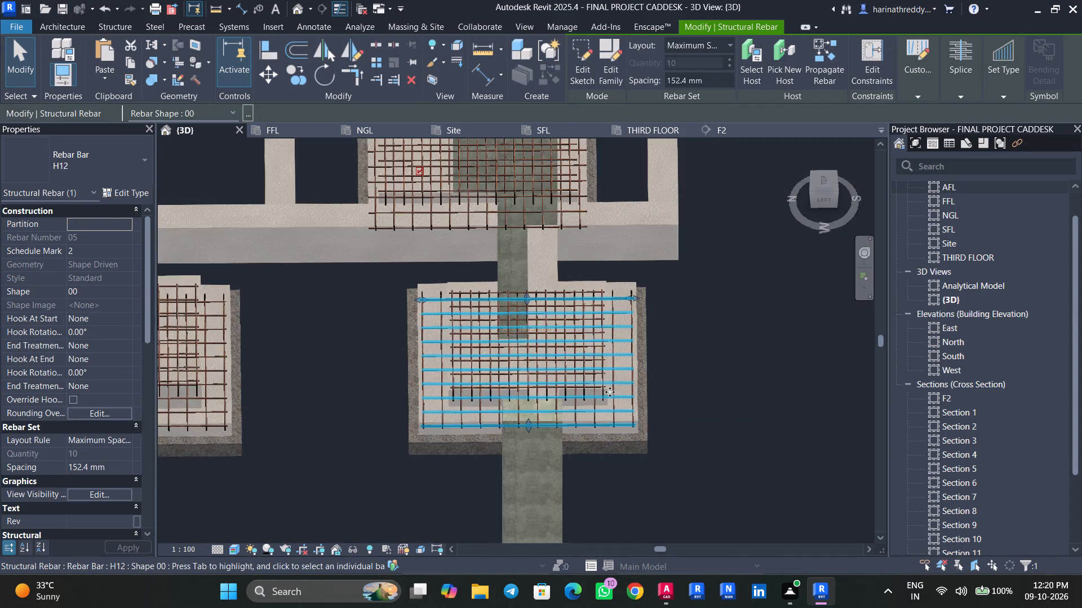
{"action": "key", "text": "Escape"}
{"action": "key", "text": "Escape"}
{"action": "key", "text": "Escape"}
{"action": "key", "text": "Escape"}
Inspect the remaining footings around the foundation in the {3D} view for missing bottom U-bars.
{"action": "middle_click_drag", "start_coordinate": [733, 344], "coordinate": [737, 370]}
{"action": "scroll", "coordinate": [735, 363], "scroll_direction": "down", "scroll_amount": 10}
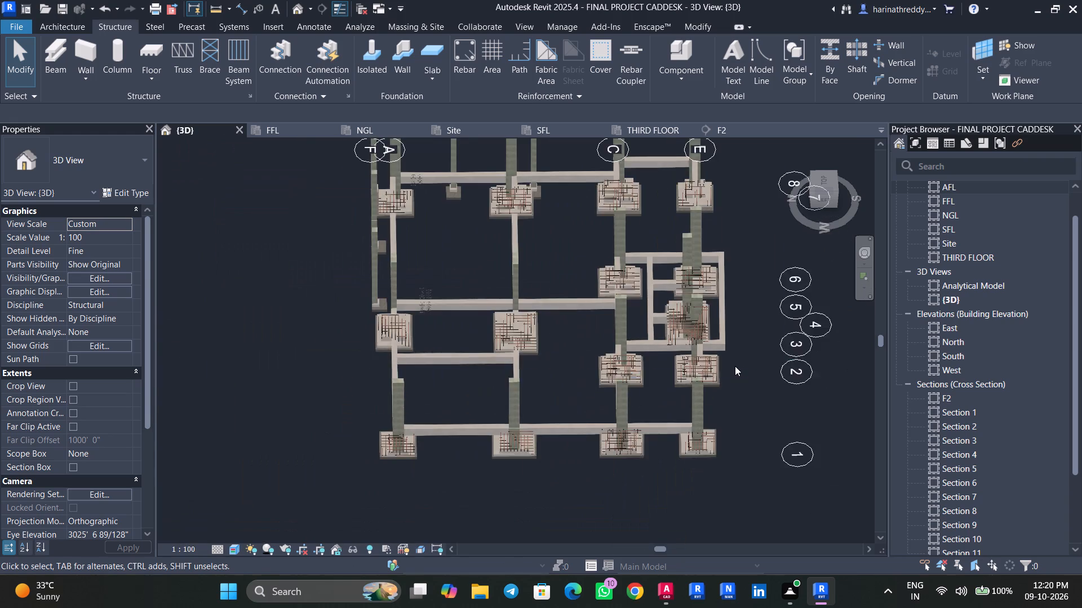
{"action": "scroll", "coordinate": [735, 366], "scroll_direction": "down", "scroll_amount": 3}
{"action": "middle_click_drag", "start_coordinate": [781, 392], "coordinate": [926, 338], "text": "shift"}
{"action": "scroll", "coordinate": [461, 453], "scroll_direction": "up", "scroll_amount": 8}
{"action": "scroll", "coordinate": [487, 435], "scroll_direction": "down", "scroll_amount": 1}
{"action": "scroll", "coordinate": [487, 435], "scroll_direction": "up", "scroll_amount": 5}
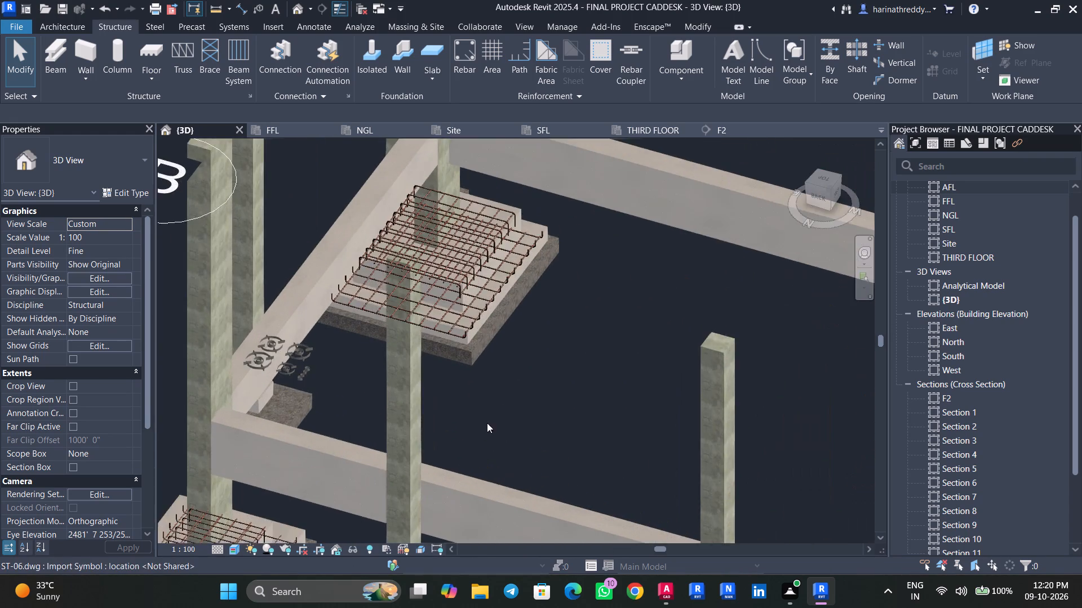
{"action": "scroll", "coordinate": [487, 423], "scroll_direction": "up", "scroll_amount": 1}
{"action": "middle_click_drag", "start_coordinate": [487, 423], "coordinate": [600, 489]}
{"action": "scroll", "coordinate": [530, 493], "scroll_direction": "up", "scroll_amount": 6}
{"action": "scroll", "coordinate": [530, 485], "scroll_direction": "down", "scroll_amount": 8}
{"action": "middle_click_drag", "start_coordinate": [538, 484], "coordinate": [654, 477], "text": "shift"}
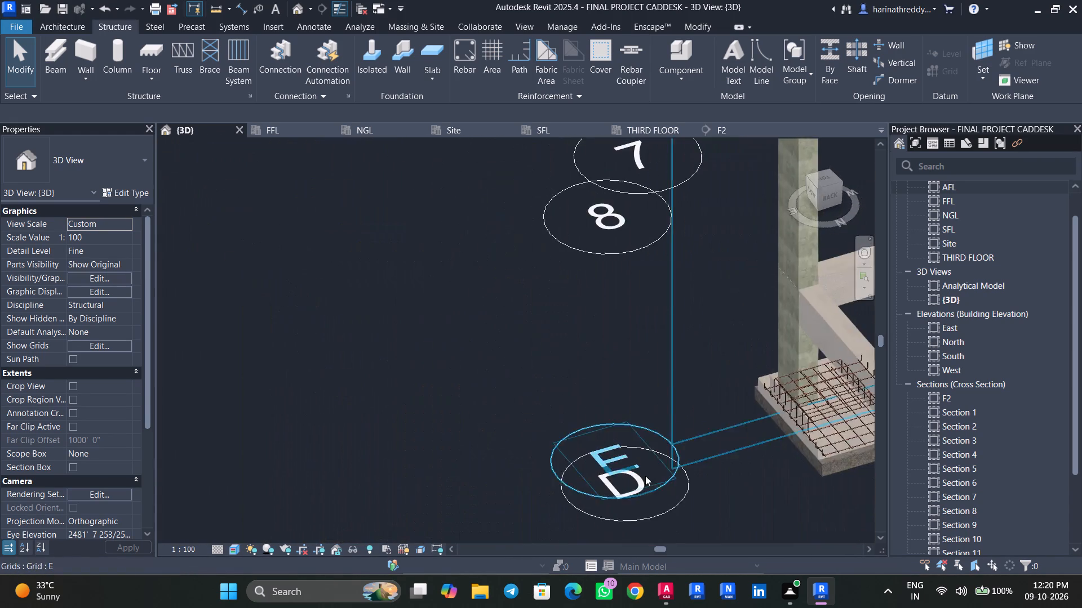
{"action": "middle_click_drag", "start_coordinate": [640, 475], "coordinate": [349, 444]}
{"action": "scroll", "coordinate": [312, 443], "scroll_direction": "down", "scroll_amount": 13}
{"action": "middle_click_drag", "start_coordinate": [309, 534], "coordinate": [446, 503], "text": "shift"}
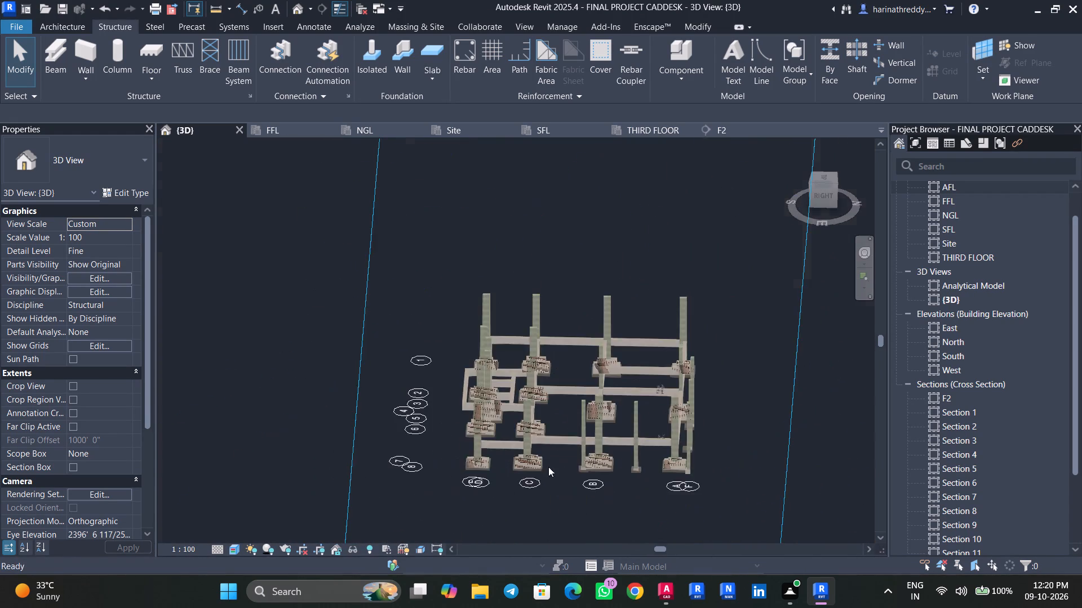
{"action": "scroll", "coordinate": [572, 451], "scroll_direction": "up", "scroll_amount": 3}
{"action": "scroll", "coordinate": [572, 451], "scroll_direction": "down", "scroll_amount": 1}
{"action": "scroll", "coordinate": [572, 451], "scroll_direction": "up", "scroll_amount": 14}
{"action": "scroll", "coordinate": [459, 471], "scroll_direction": "down", "scroll_amount": 1}
{"action": "scroll", "coordinate": [459, 471], "scroll_direction": "up", "scroll_amount": 4}
{"action": "scroll", "coordinate": [415, 504], "scroll_direction": "down", "scroll_amount": 1}
{"action": "scroll", "coordinate": [415, 504], "scroll_direction": "up", "scroll_amount": 2}
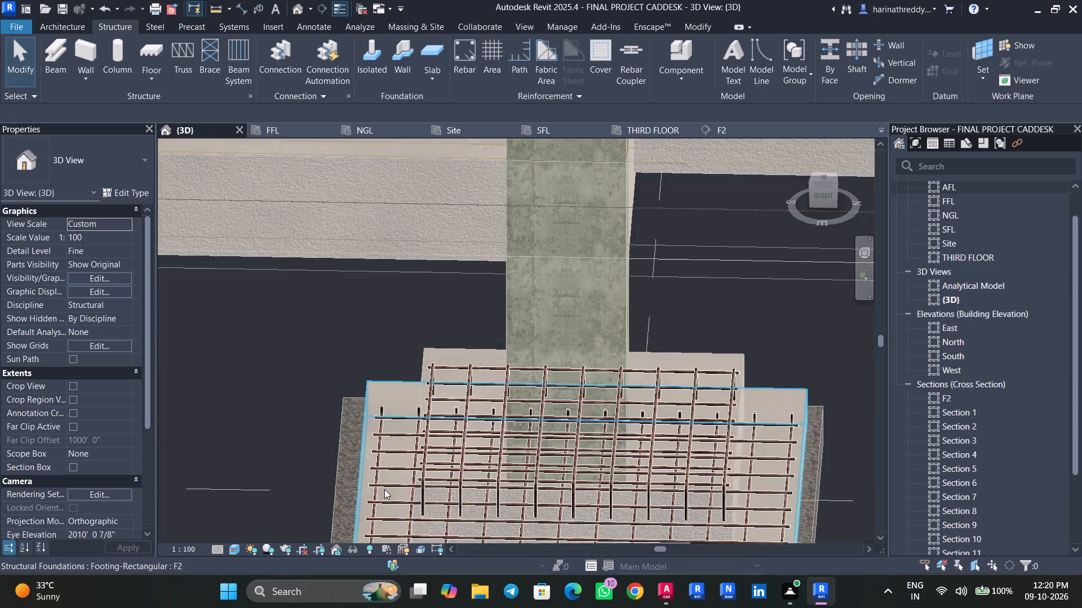
{"action": "scroll", "coordinate": [365, 472], "scroll_direction": "up", "scroll_amount": 3}
{"action": "scroll", "coordinate": [365, 471], "scroll_direction": "down", "scroll_amount": 9}
{"action": "scroll", "coordinate": [365, 471], "scroll_direction": "up", "scroll_amount": 1}
{"action": "scroll", "coordinate": [365, 471], "scroll_direction": "down", "scroll_amount": 8}
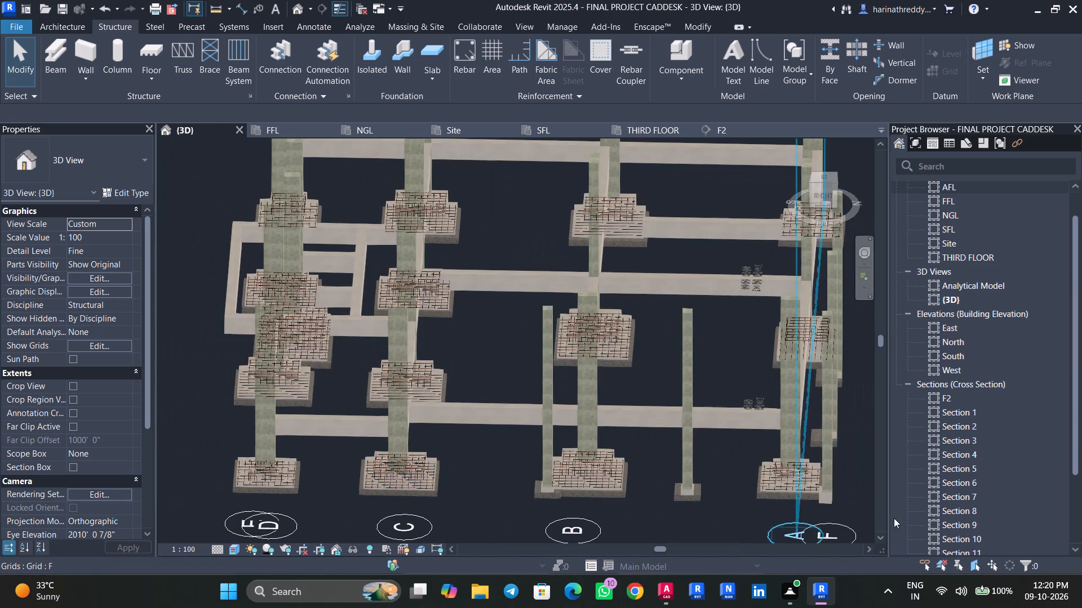
{"action": "scroll", "coordinate": [551, 348], "scroll_direction": "down", "scroll_amount": 5}
{"action": "scroll", "coordinate": [551, 354], "scroll_direction": "up", "scroll_amount": 1}
{"action": "scroll", "coordinate": [551, 354], "scroll_direction": "down", "scroll_amount": 8}
{"action": "scroll", "coordinate": [551, 354], "scroll_direction": "up", "scroll_amount": 1}
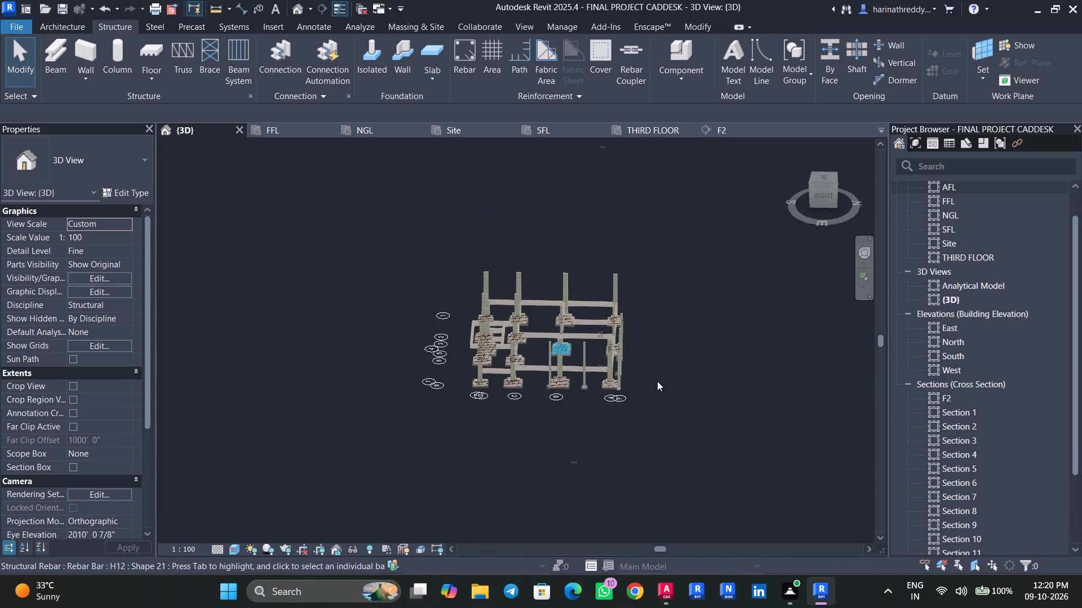
{"action": "middle_click_drag", "start_coordinate": [728, 391], "coordinate": [660, 450], "text": "shift"}
{"action": "scroll", "coordinate": [660, 454], "scroll_direction": "up", "scroll_amount": 1, "text": "shift"}
{"action": "scroll", "coordinate": [613, 347], "scroll_direction": "up", "scroll_amount": 18}
{"action": "scroll", "coordinate": [521, 373], "scroll_direction": "down", "scroll_amount": 1}
{"action": "scroll", "coordinate": [521, 373], "scroll_direction": "up", "scroll_amount": 1}
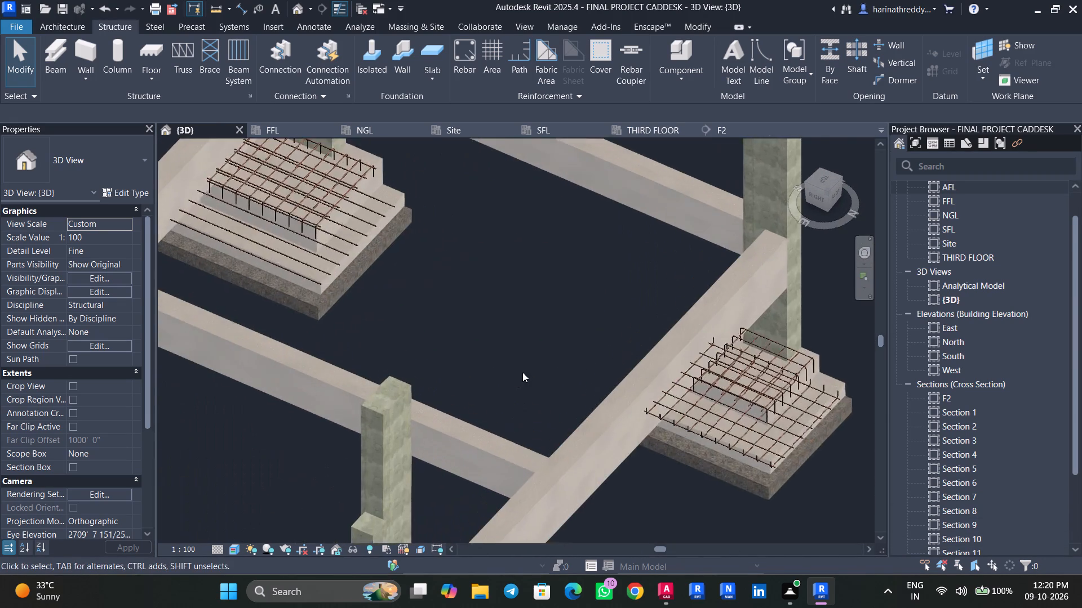
{"action": "scroll", "coordinate": [522, 372], "scroll_direction": "up", "scroll_amount": 1}
{"action": "middle_click_drag", "start_coordinate": [527, 372], "coordinate": [734, 388]}
{"action": "scroll", "coordinate": [609, 354], "scroll_direction": "down", "scroll_amount": 3}
{"action": "scroll", "coordinate": [609, 354], "scroll_direction": "up", "scroll_amount": 2}
{"action": "middle_click_drag", "start_coordinate": [609, 354], "coordinate": [687, 414]}
{"action": "scroll", "coordinate": [686, 370], "scroll_direction": "up", "scroll_amount": 1}
{"action": "scroll", "coordinate": [686, 370], "scroll_direction": "down", "scroll_amount": 1}
{"action": "scroll", "coordinate": [686, 370], "scroll_direction": "up", "scroll_amount": 1}
{"action": "scroll", "coordinate": [686, 370], "scroll_direction": "down", "scroll_amount": 2}
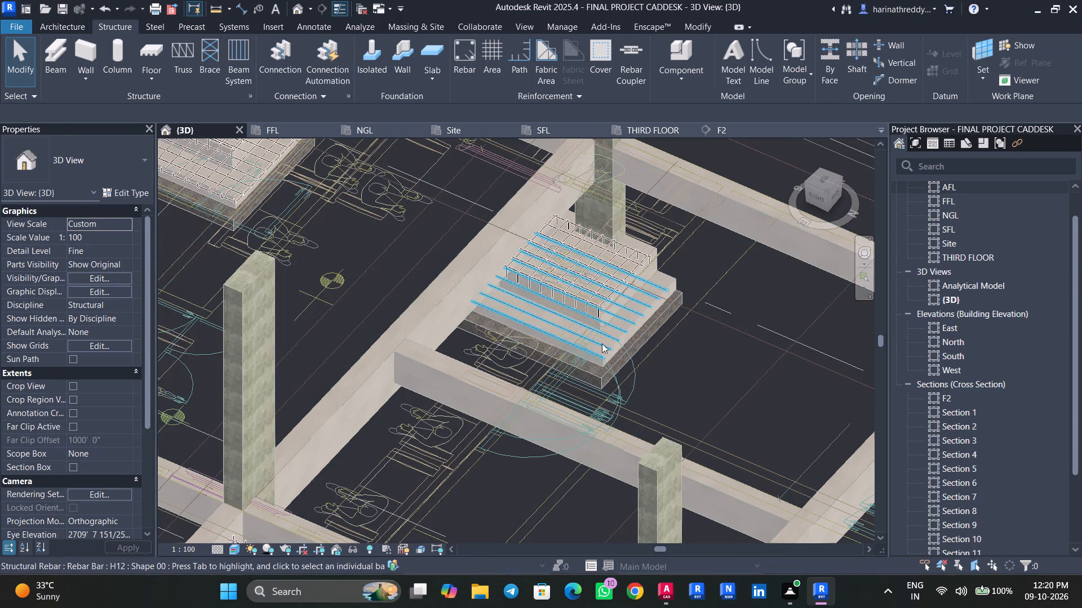
{"action": "scroll", "coordinate": [567, 353], "scroll_direction": "down", "scroll_amount": 7}
{"action": "middle_click_drag", "start_coordinate": [638, 365], "coordinate": [594, 391], "text": "shift"}
{"action": "middle_click_drag", "start_coordinate": [592, 390], "coordinate": [831, 329]}
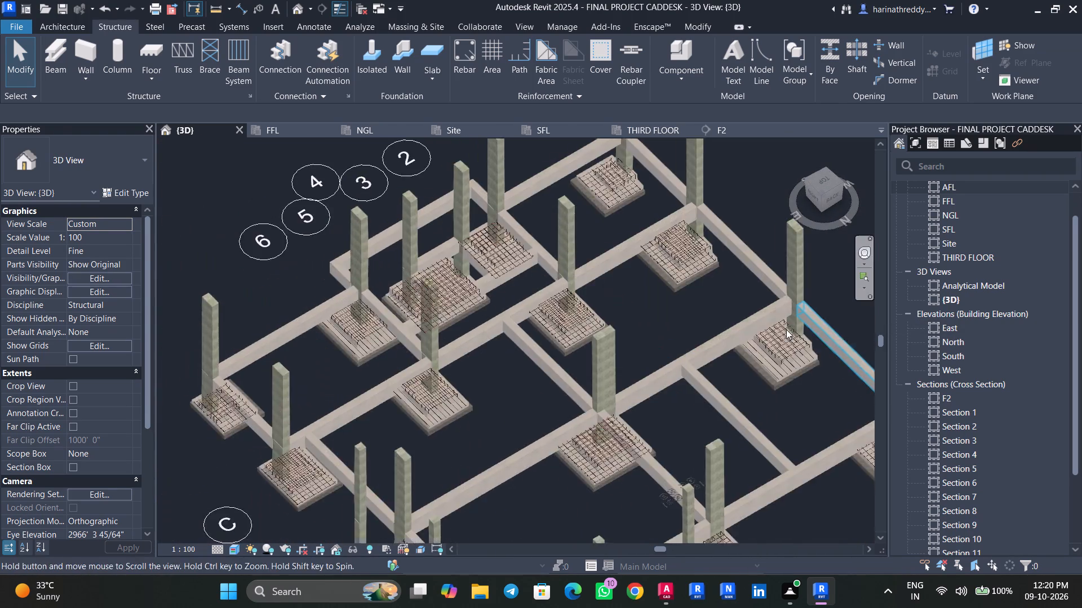
{"action": "scroll", "coordinate": [533, 302], "scroll_direction": "up", "scroll_amount": 1}
{"action": "scroll", "coordinate": [533, 302], "scroll_direction": "down", "scroll_amount": 1}
{"action": "scroll", "coordinate": [533, 302], "scroll_direction": "up", "scroll_amount": 3}
{"action": "middle_click_drag", "start_coordinate": [631, 353], "coordinate": [753, 301]}
{"action": "scroll", "coordinate": [604, 356], "scroll_direction": "up", "scroll_amount": 3}
{"action": "scroll", "coordinate": [623, 345], "scroll_direction": "down", "scroll_amount": 10}
{"action": "middle_click_drag", "start_coordinate": [603, 382], "coordinate": [454, 294]}
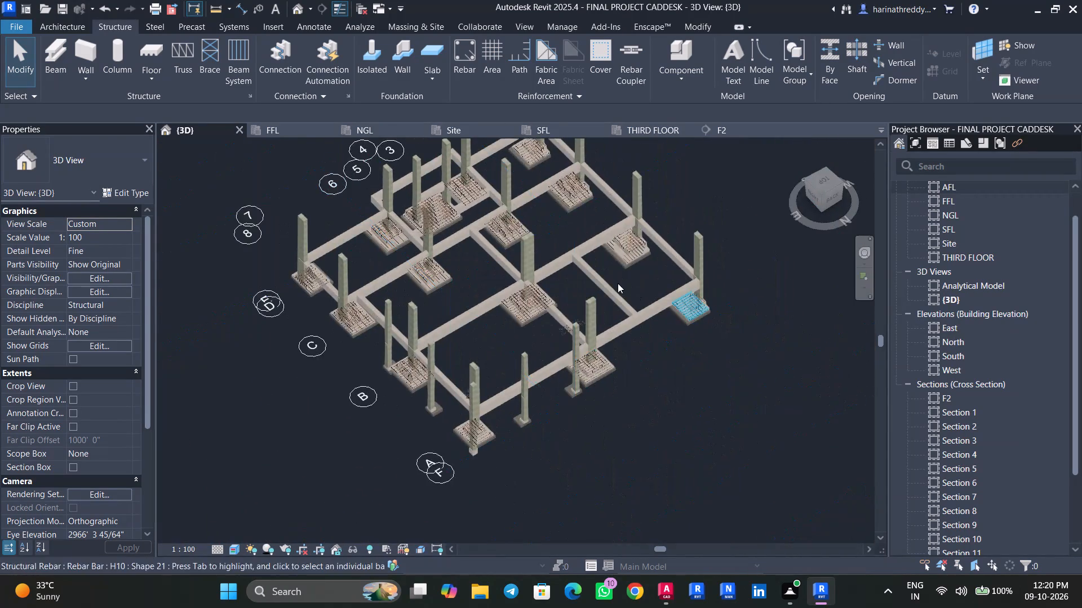
{"action": "scroll", "coordinate": [618, 283], "scroll_direction": "up", "scroll_amount": 7}
{"action": "middle_click_drag", "start_coordinate": [618, 283], "coordinate": [600, 399]}
{"action": "scroll", "coordinate": [639, 351], "scroll_direction": "down", "scroll_amount": 1}
{"action": "scroll", "coordinate": [639, 351], "scroll_direction": "up", "scroll_amount": 14}
{"action": "scroll", "coordinate": [592, 338], "scroll_direction": "down", "scroll_amount": 1}
{"action": "scroll", "coordinate": [592, 338], "scroll_direction": "up", "scroll_amount": 1}
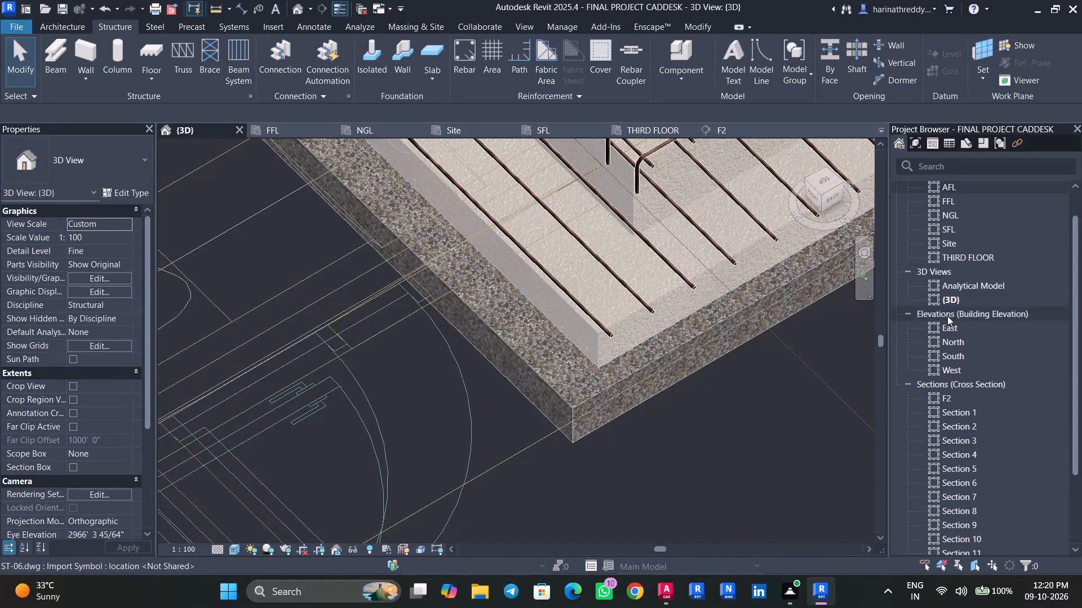
Open the AFL plan and go to the Section 6 view from its section mark at the edge footing.
{"action": "double_click", "coordinate": [960, 187]}
{"action": "scroll", "coordinate": [680, 355], "scroll_direction": "down", "scroll_amount": 7}
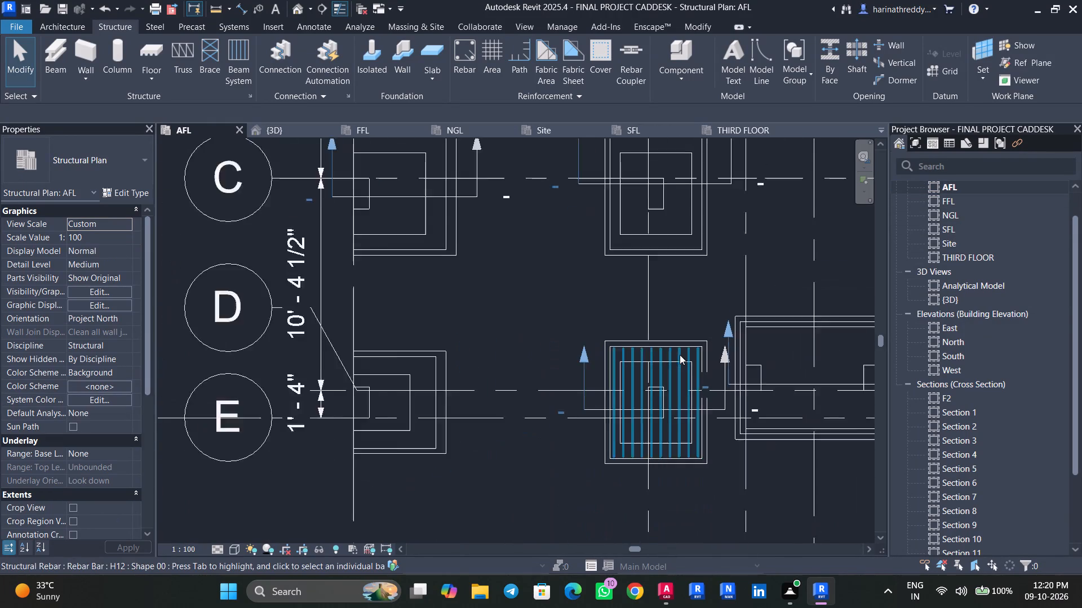
{"action": "scroll", "coordinate": [680, 355], "scroll_direction": "up", "scroll_amount": 1}
{"action": "scroll", "coordinate": [680, 355], "scroll_direction": "down", "scroll_amount": 2}
{"action": "middle_click_drag", "start_coordinate": [709, 328], "coordinate": [509, 368]}
{"action": "middle_click_drag", "start_coordinate": [754, 324], "coordinate": [614, 376]}
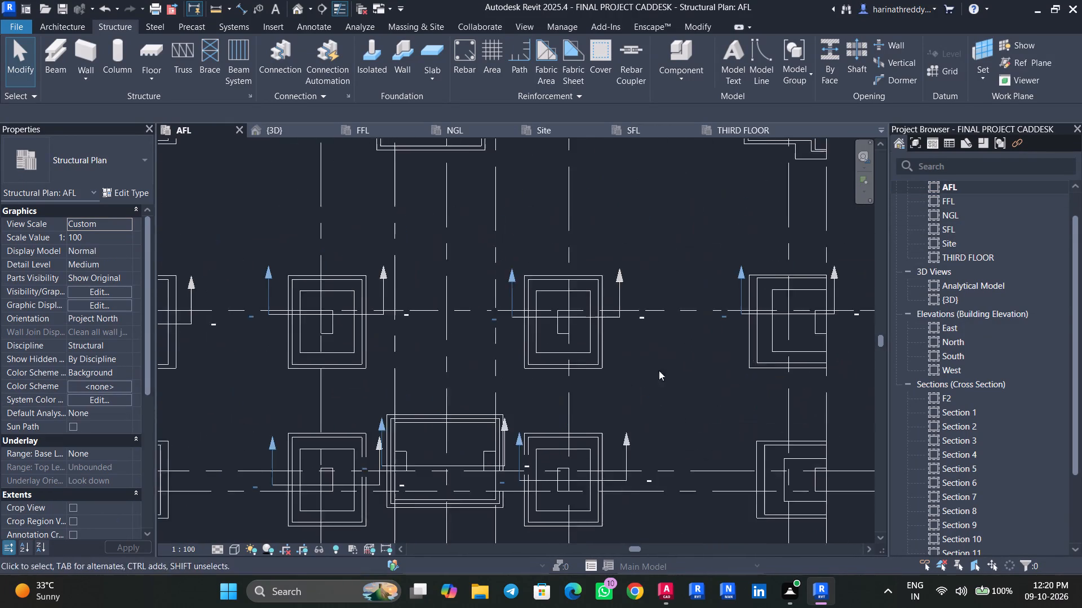
{"action": "middle_click_drag", "start_coordinate": [757, 348], "coordinate": [669, 379]}
{"action": "scroll", "coordinate": [669, 379], "scroll_direction": "down", "scroll_amount": 1}
{"action": "scroll", "coordinate": [663, 355], "scroll_direction": "up", "scroll_amount": 4}
{"action": "left_click", "coordinate": [648, 347]}
{"action": "key", "text": "Escape"}
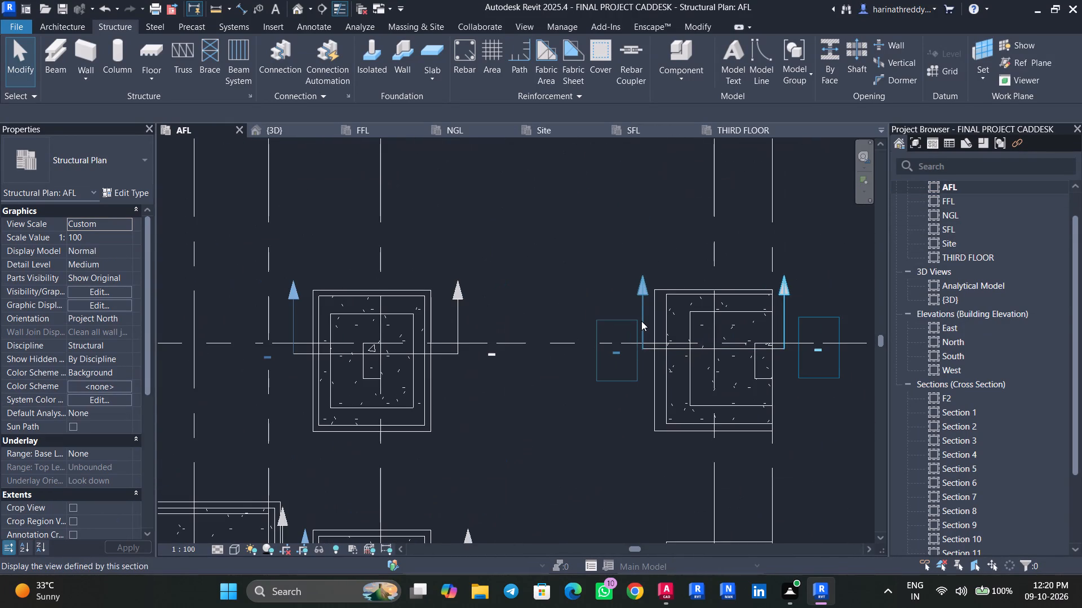
{"action": "left_click", "coordinate": [641, 319]}
{"action": "right_click", "coordinate": [641, 319]}
{"action": "left_click", "coordinate": [680, 92]}
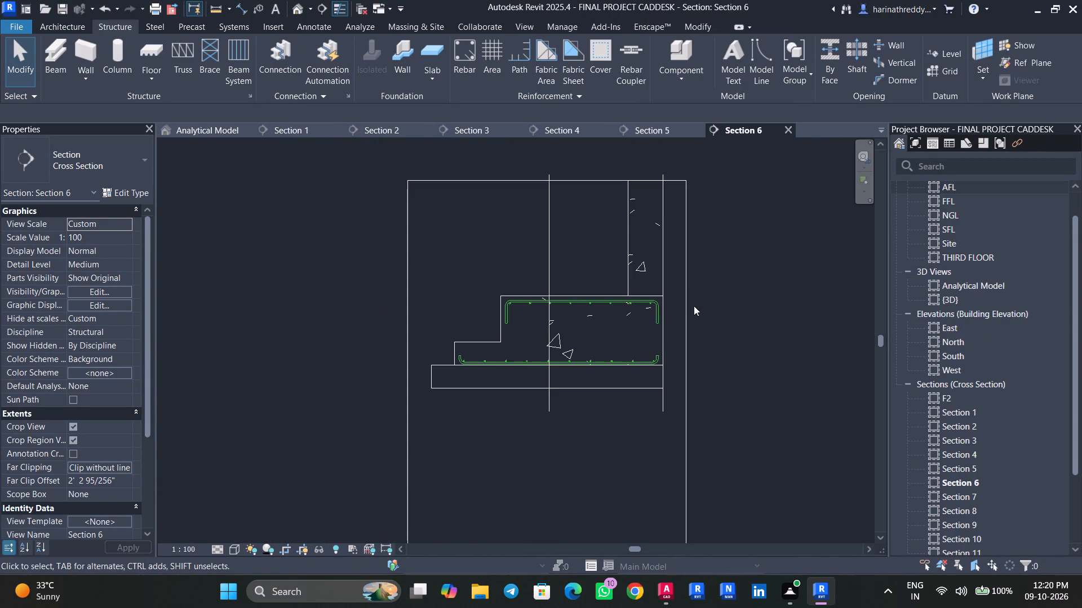
Check the view visibility states of the bottom H12 U-bar set in Section 6, leaving the settings as they are.
{"action": "scroll", "coordinate": [530, 361], "scroll_direction": "down", "scroll_amount": 1}
{"action": "scroll", "coordinate": [530, 361], "scroll_direction": "up", "scroll_amount": 5}
{"action": "left_click", "coordinate": [523, 366]}
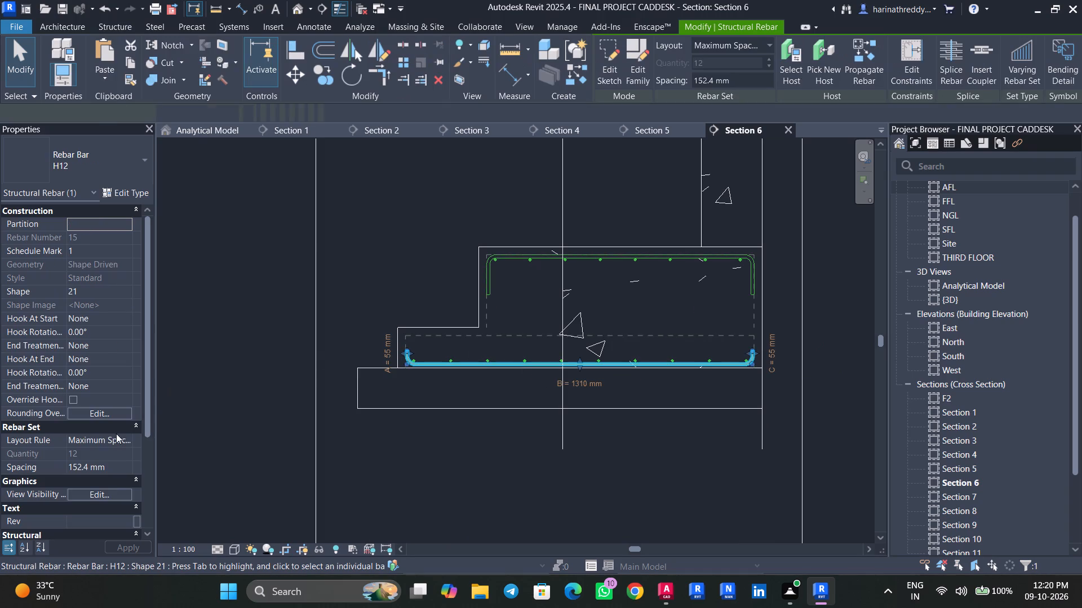
{"action": "left_click", "coordinate": [129, 491]}
{"action": "left_click", "coordinate": [606, 432]}
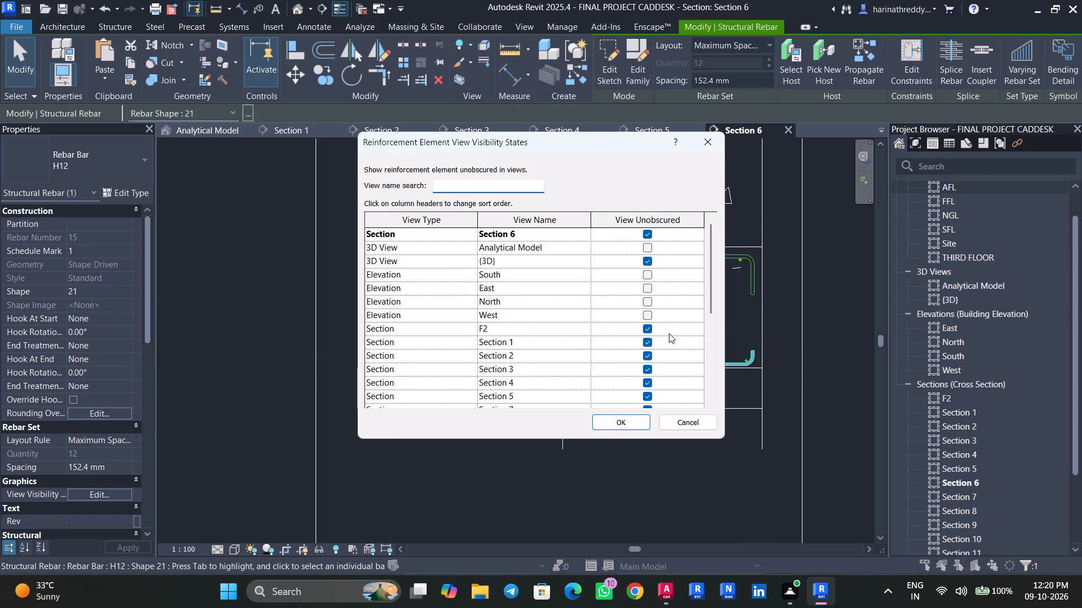
{"action": "key", "text": "Escape"}
{"action": "key", "text": "Escape"}
{"action": "key", "text": "Escape"}
{"action": "key", "text": "Escape"}
{"action": "key", "text": "Escape"}
{"action": "key", "text": "Escape"}
{"action": "key", "text": "Escape"}
{"action": "key", "text": "Escape"}
{"action": "key", "text": "Escape"}
{"action": "key", "text": "Escape"}
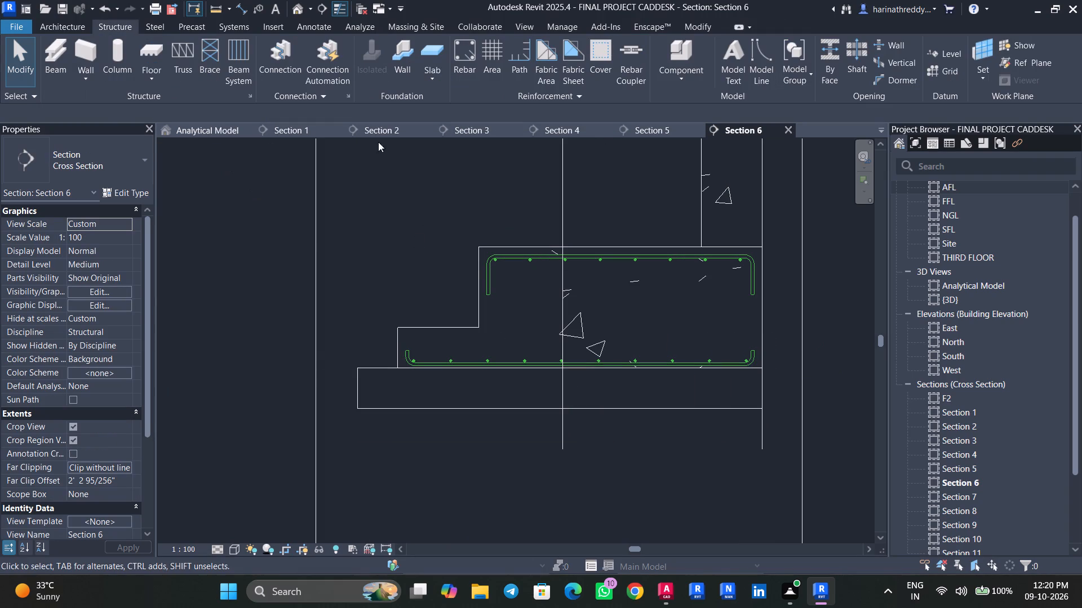
{"action": "key", "text": "Escape"}
Compare the AFL plan with the {3D} view to locate the F2 footing that lacks bottom U-bars.
{"action": "double_click", "coordinate": [952, 187]}
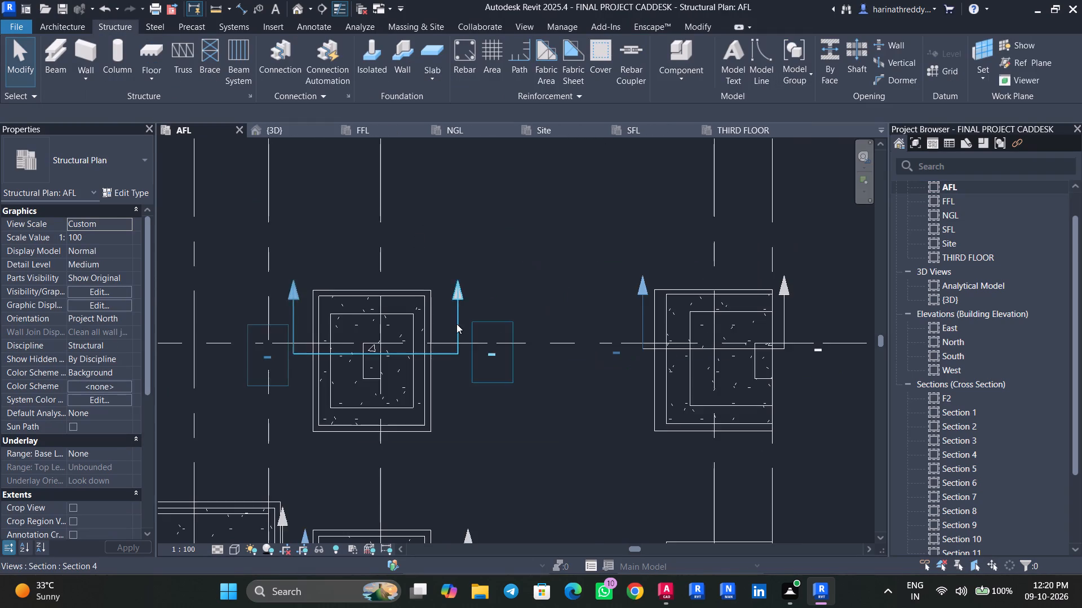
{"action": "scroll", "coordinate": [456, 322], "scroll_direction": "down", "scroll_amount": 3}
{"action": "scroll", "coordinate": [456, 322], "scroll_direction": "up", "scroll_amount": 1}
{"action": "scroll", "coordinate": [456, 320], "scroll_direction": "down", "scroll_amount": 1}
{"action": "scroll", "coordinate": [456, 320], "scroll_direction": "up", "scroll_amount": 1}
{"action": "scroll", "coordinate": [456, 320], "scroll_direction": "down", "scroll_amount": 3}
{"action": "middle_click_drag", "start_coordinate": [527, 245], "coordinate": [538, 356]}
{"action": "scroll", "coordinate": [565, 302], "scroll_direction": "up", "scroll_amount": 3}
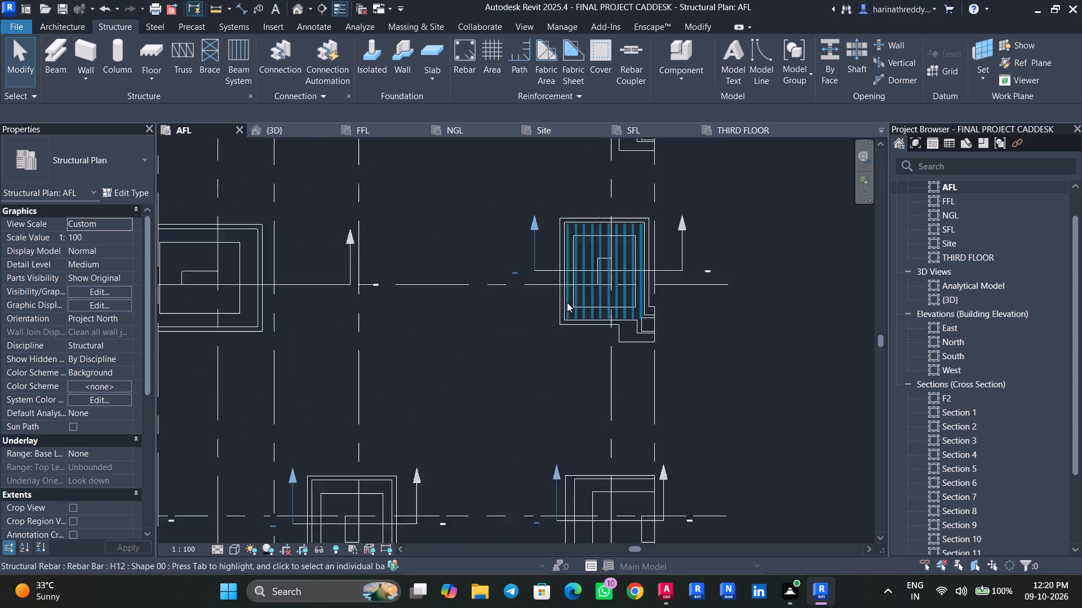
{"action": "scroll", "coordinate": [567, 302], "scroll_direction": "up", "scroll_amount": 4}
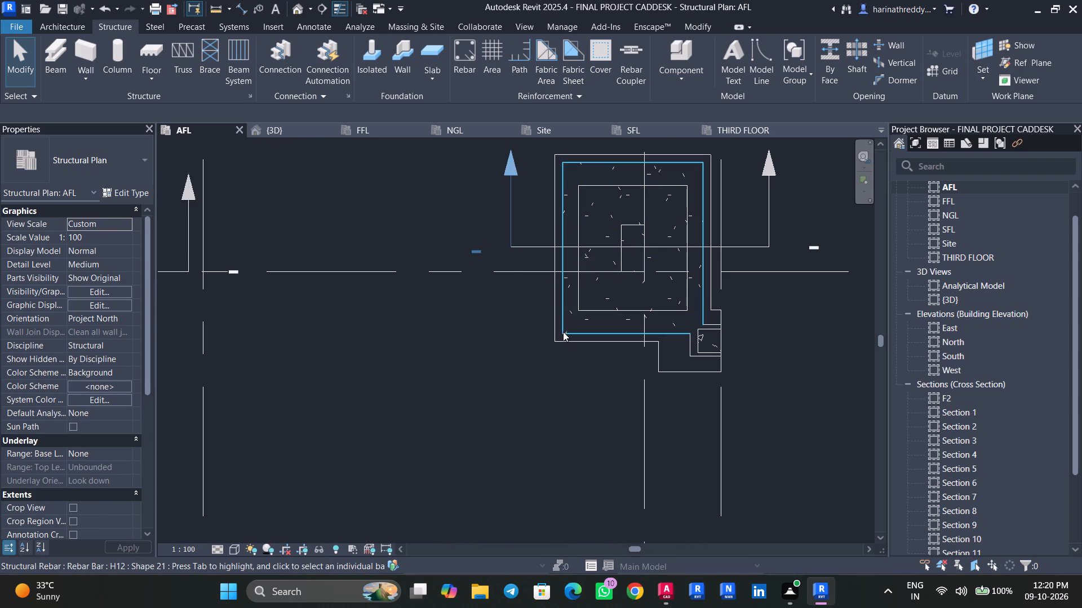
{"action": "left_click", "coordinate": [290, 14]}
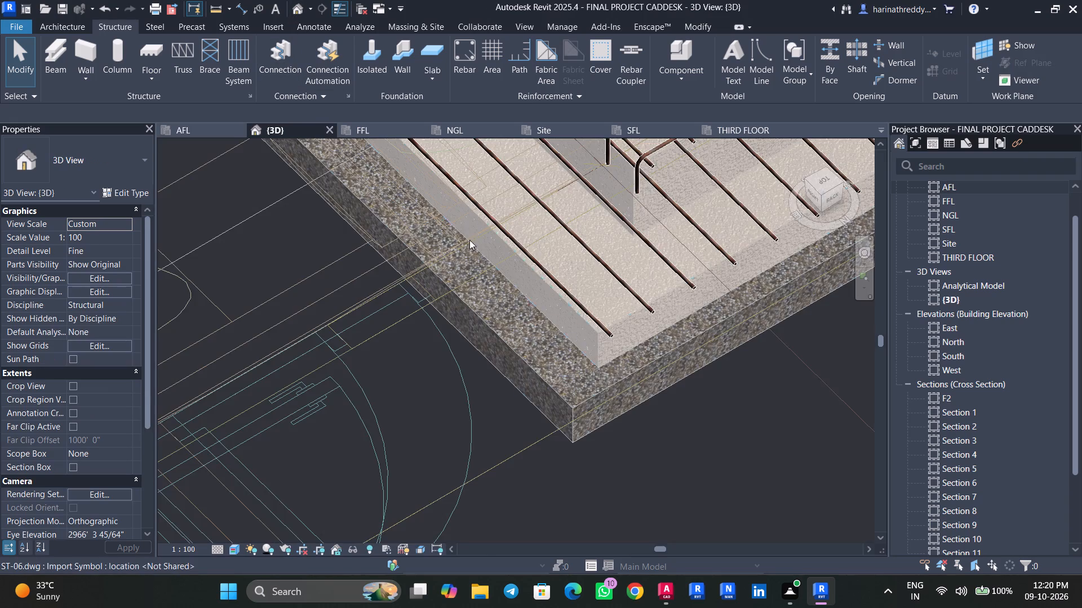
{"action": "scroll", "coordinate": [471, 262], "scroll_direction": "down", "scroll_amount": 7}
{"action": "scroll", "coordinate": [528, 290], "scroll_direction": "up", "scroll_amount": 4}
{"action": "left_click", "coordinate": [523, 294]}
{"action": "key", "text": "Escape"}
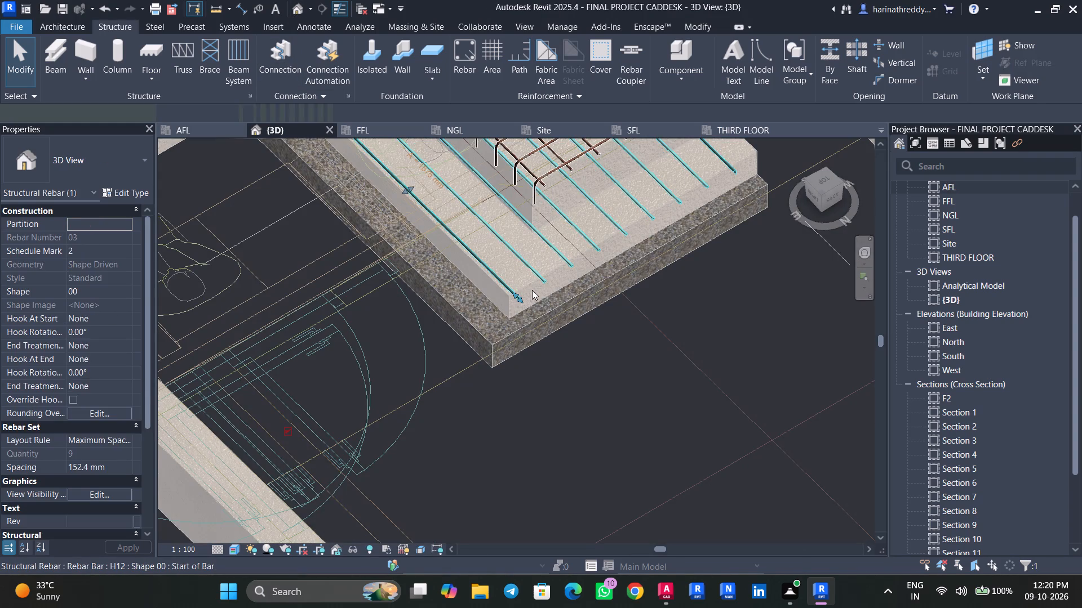
{"action": "left_click", "coordinate": [529, 284]}
{"action": "scroll", "coordinate": [529, 284], "scroll_direction": "up", "scroll_amount": 4}
{"action": "scroll", "coordinate": [529, 284], "scroll_direction": "down", "scroll_amount": 8}
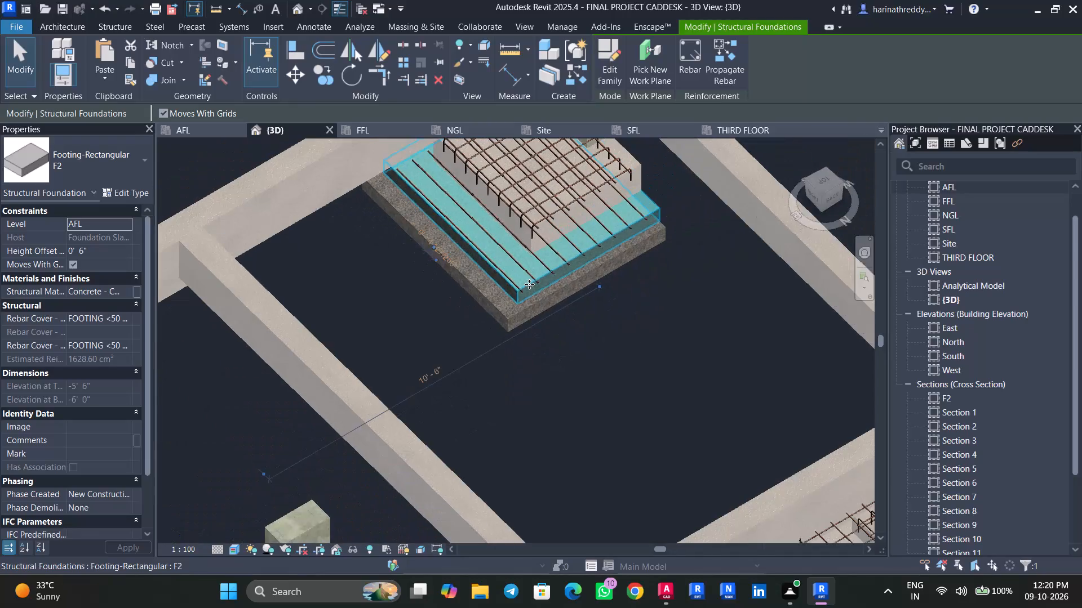
Open the AFL plan and go to the F2 section view from its section mark at the edge footing on grid B.
{"action": "double_click", "coordinate": [955, 187]}
{"action": "scroll", "coordinate": [423, 383], "scroll_direction": "down", "scroll_amount": 6}
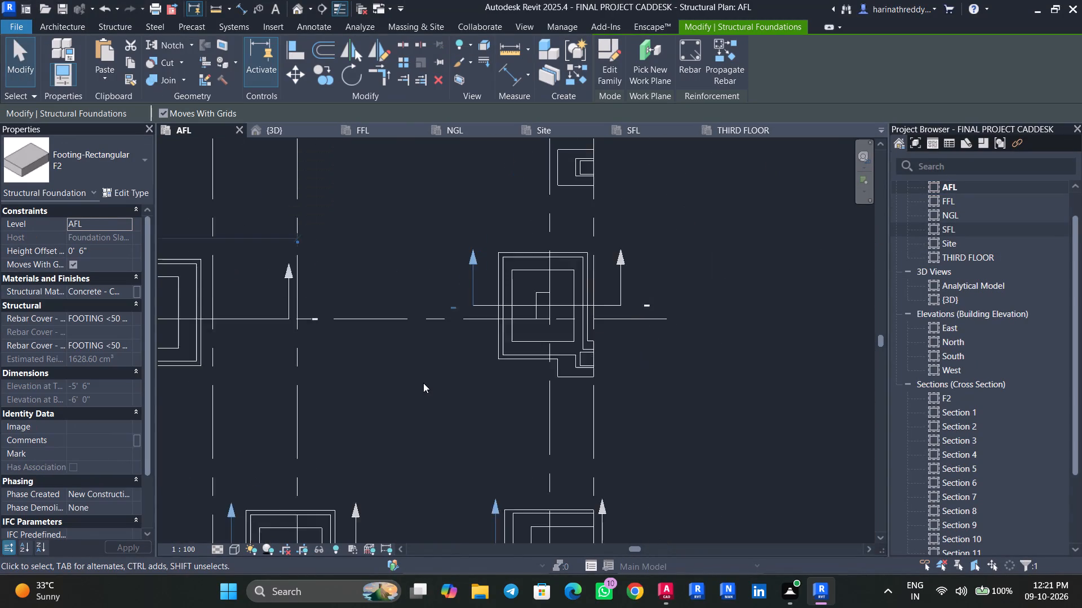
{"action": "scroll", "coordinate": [423, 383], "scroll_direction": "down", "scroll_amount": 7}
{"action": "scroll", "coordinate": [233, 357], "scroll_direction": "up", "scroll_amount": 7}
{"action": "scroll", "coordinate": [237, 368], "scroll_direction": "down", "scroll_amount": 1}
{"action": "scroll", "coordinate": [237, 368], "scroll_direction": "up", "scroll_amount": 1}
{"action": "scroll", "coordinate": [237, 368], "scroll_direction": "down", "scroll_amount": 1}
{"action": "scroll", "coordinate": [237, 368], "scroll_direction": "up", "scroll_amount": 5}
{"action": "scroll", "coordinate": [254, 379], "scroll_direction": "down", "scroll_amount": 1}
{"action": "scroll", "coordinate": [254, 379], "scroll_direction": "up", "scroll_amount": 1}
{"action": "scroll", "coordinate": [254, 379], "scroll_direction": "down", "scroll_amount": 1}
{"action": "scroll", "coordinate": [254, 379], "scroll_direction": "up", "scroll_amount": 4}
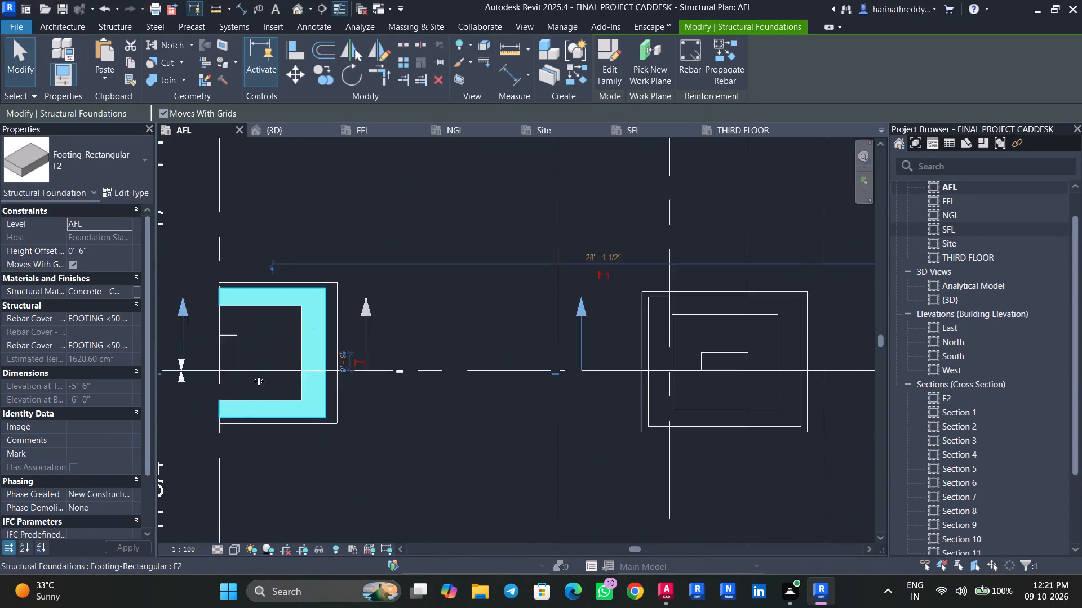
{"action": "scroll", "coordinate": [259, 381], "scroll_direction": "up", "scroll_amount": 1}
{"action": "key", "text": "Escape"}
{"action": "left_click", "coordinate": [444, 316]}
{"action": "right_click", "coordinate": [444, 316]}
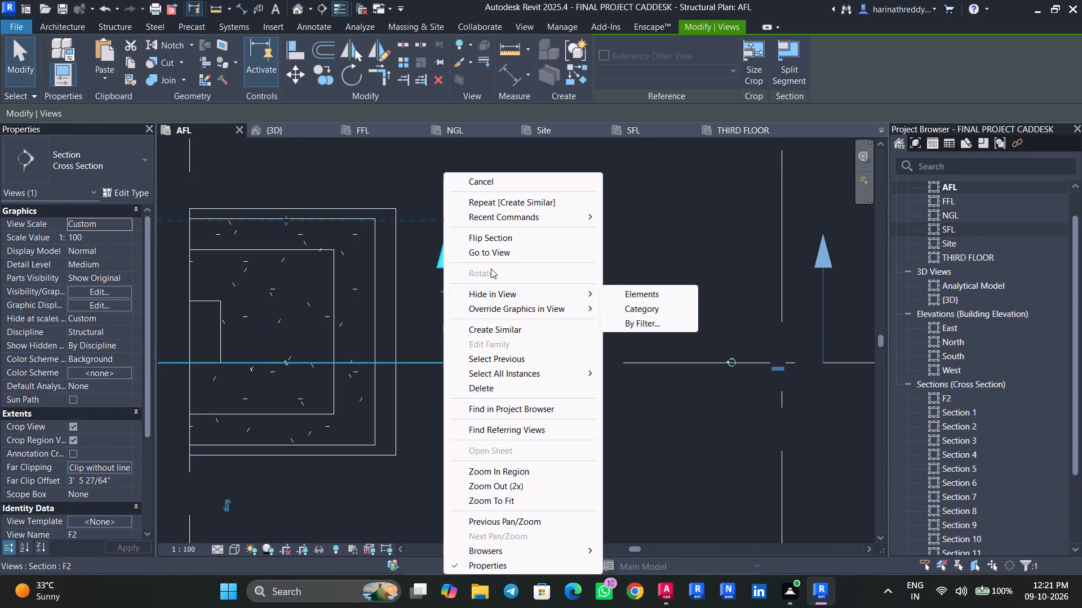
{"action": "left_click", "coordinate": [491, 256]}
{"action": "key", "text": "Escape"}
Create a rebar set similar to the top H12 shape 21 U-bar, upturned along the bottom of the F2 footing.
{"action": "left_click", "coordinate": [459, 387]}
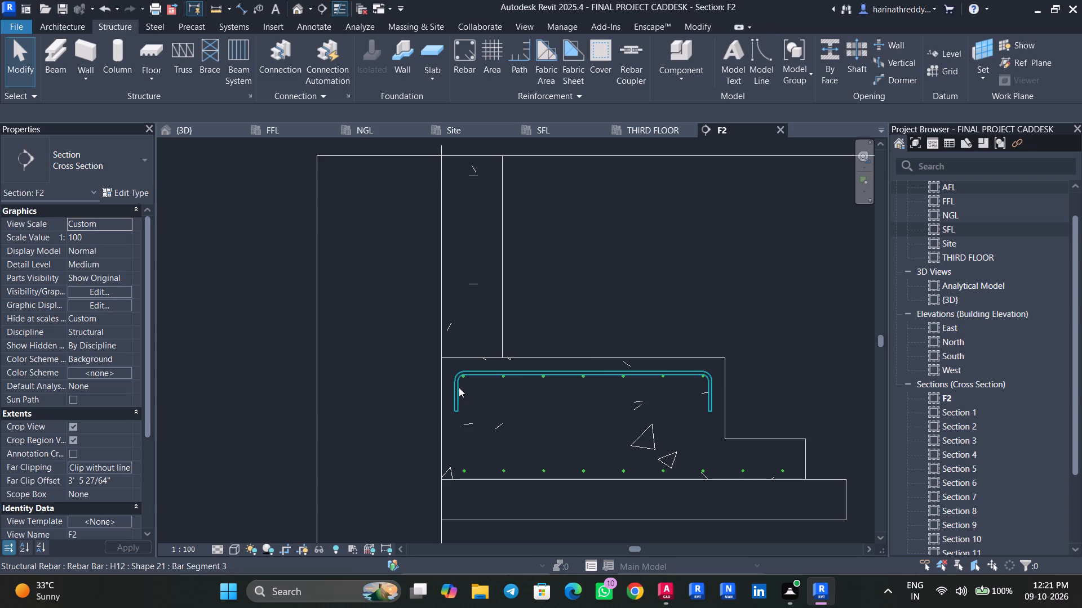
{"action": "scroll", "coordinate": [482, 375], "scroll_direction": "up", "scroll_amount": 14}
{"action": "scroll", "coordinate": [445, 391], "scroll_direction": "down", "scroll_amount": 1}
{"action": "scroll", "coordinate": [445, 391], "scroll_direction": "up", "scroll_amount": 1}
{"action": "scroll", "coordinate": [445, 391], "scroll_direction": "down", "scroll_amount": 1}
{"action": "type", "text": "CS"}
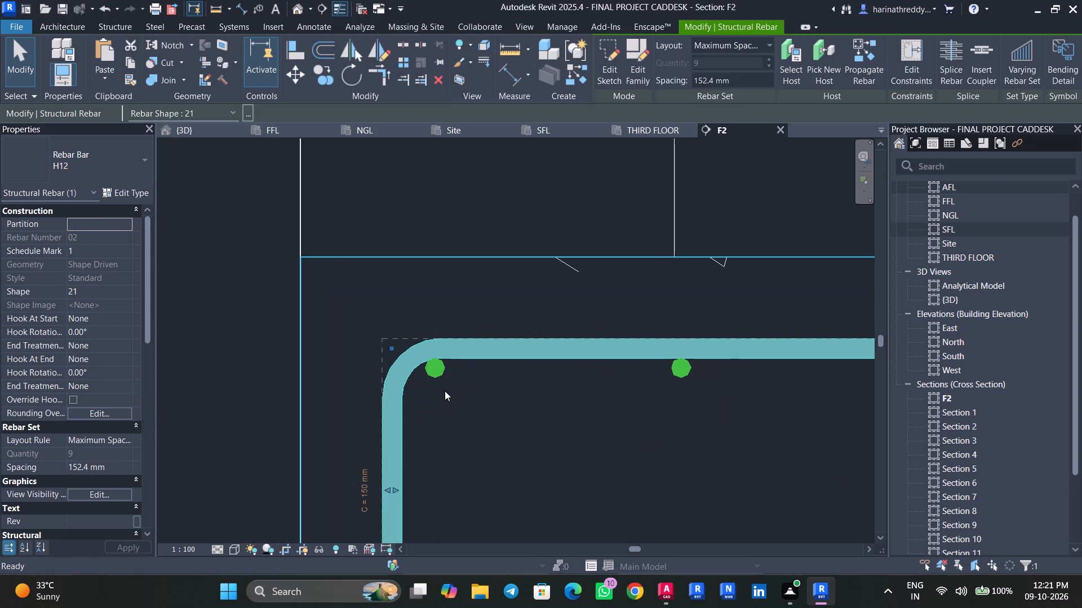
{"action": "scroll", "coordinate": [487, 409], "scroll_direction": "up", "scroll_amount": 1}
{"action": "scroll", "coordinate": [487, 409], "scroll_direction": "down", "scroll_amount": 3}
{"action": "scroll", "coordinate": [487, 409], "scroll_direction": "up", "scroll_amount": 1}
{"action": "scroll", "coordinate": [487, 409], "scroll_direction": "down", "scroll_amount": 3}
{"action": "middle_click_drag", "start_coordinate": [488, 412], "coordinate": [290, 209]}
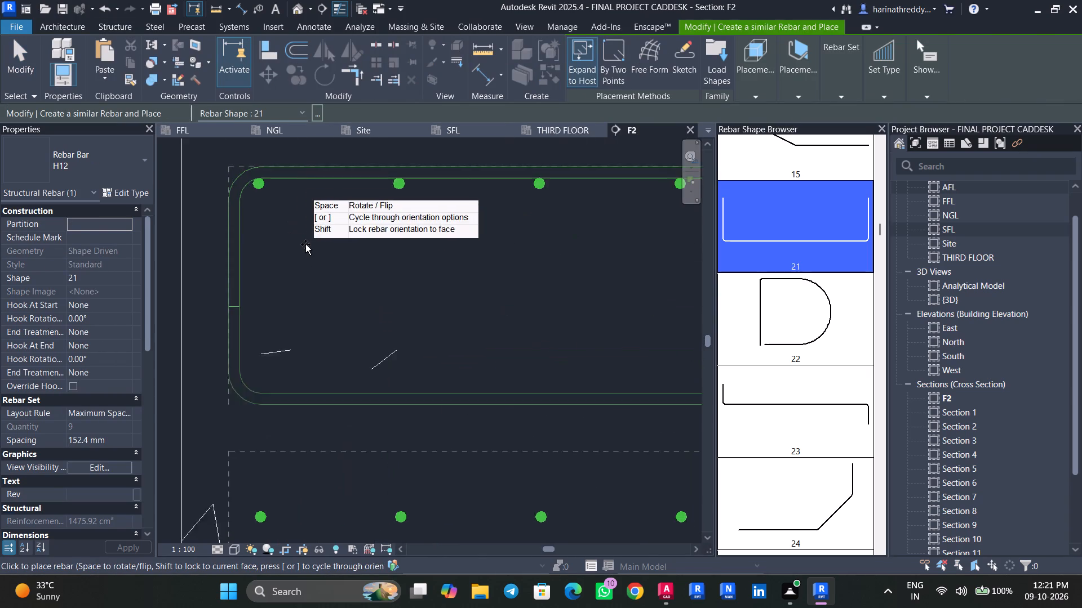
{"action": "scroll", "coordinate": [305, 244], "scroll_direction": "down", "scroll_amount": 5}
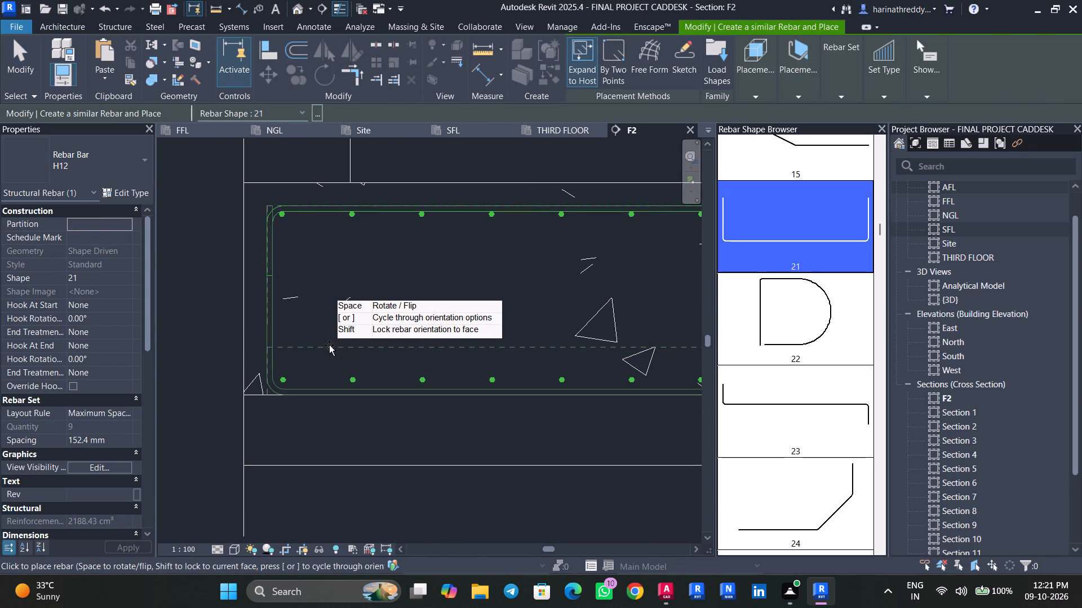
{"action": "left_click", "coordinate": [327, 343]}
{"action": "key", "text": "Escape"}
{"action": "key", "text": "Escape"}
Set the bottom U-bar's leg C at the footing's stepped outer end to 85 mm.
{"action": "middle_click_drag", "start_coordinate": [443, 323], "coordinate": [277, 323]}
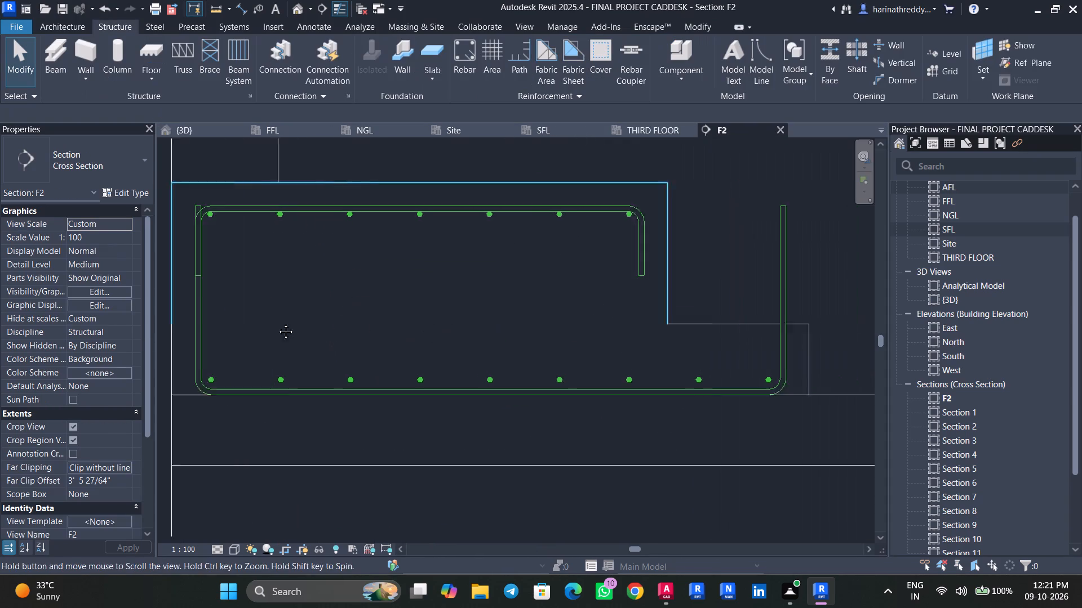
{"action": "middle_click_drag", "start_coordinate": [277, 323], "coordinate": [177, 318]}
{"action": "left_click", "coordinate": [581, 252]}
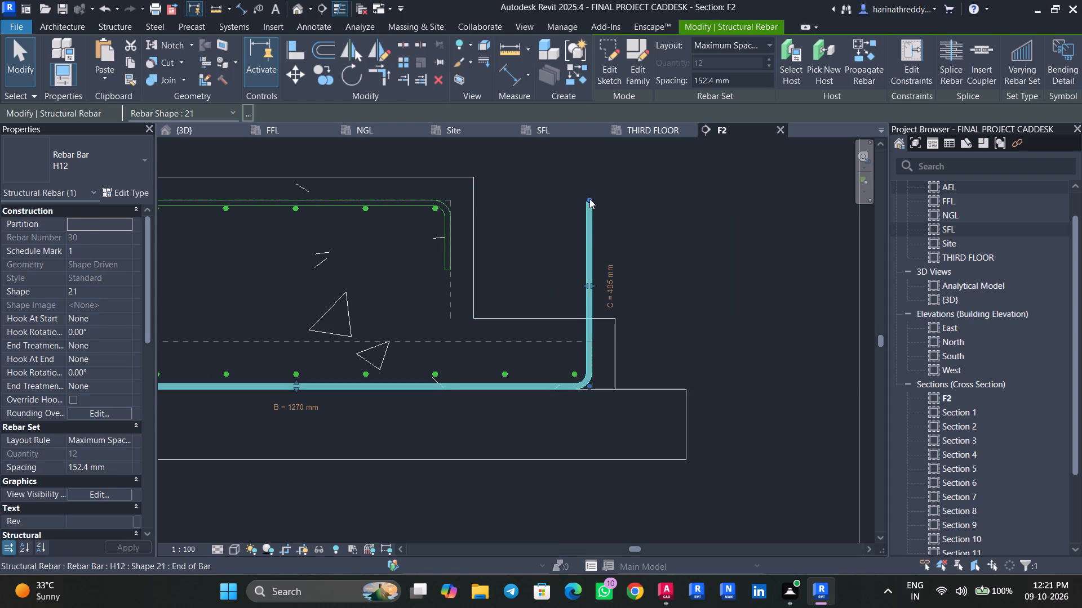
{"action": "left_click_drag", "start_coordinate": [589, 199], "coordinate": [591, 301]}
{"action": "left_click", "coordinate": [608, 330]}
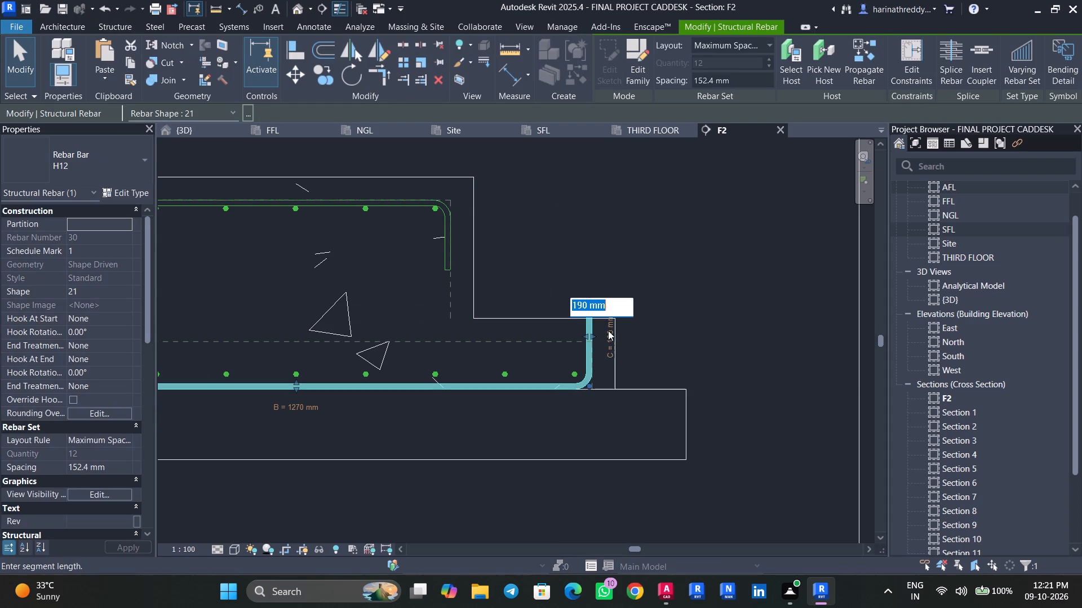
{"action": "type", "text": "85"}
{"action": "key", "text": "Return"}
{"action": "key", "text": "Escape"}
{"action": "key", "text": "Escape"}
Set the bottom U-bar's leg A at the column side of the footing to 85 mm.
{"action": "middle_click_drag", "start_coordinate": [481, 323], "coordinate": [730, 319]}
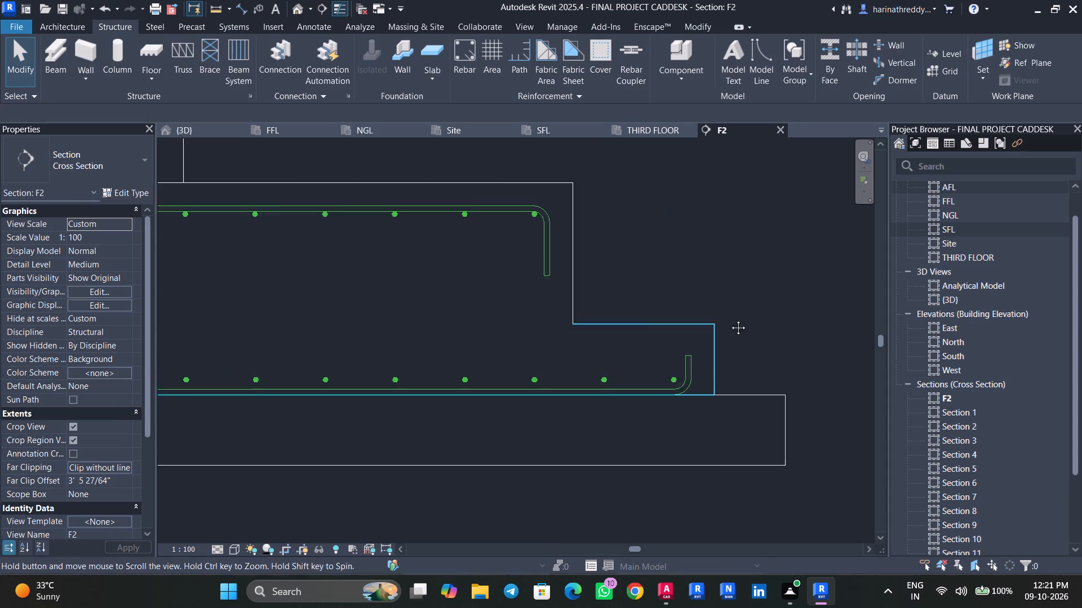
{"action": "middle_click_drag", "start_coordinate": [730, 319], "coordinate": [741, 318]}
{"action": "middle_click_drag", "start_coordinate": [463, 346], "coordinate": [524, 348]}
{"action": "left_click", "coordinate": [327, 332]}
{"action": "left_click", "coordinate": [296, 286]}
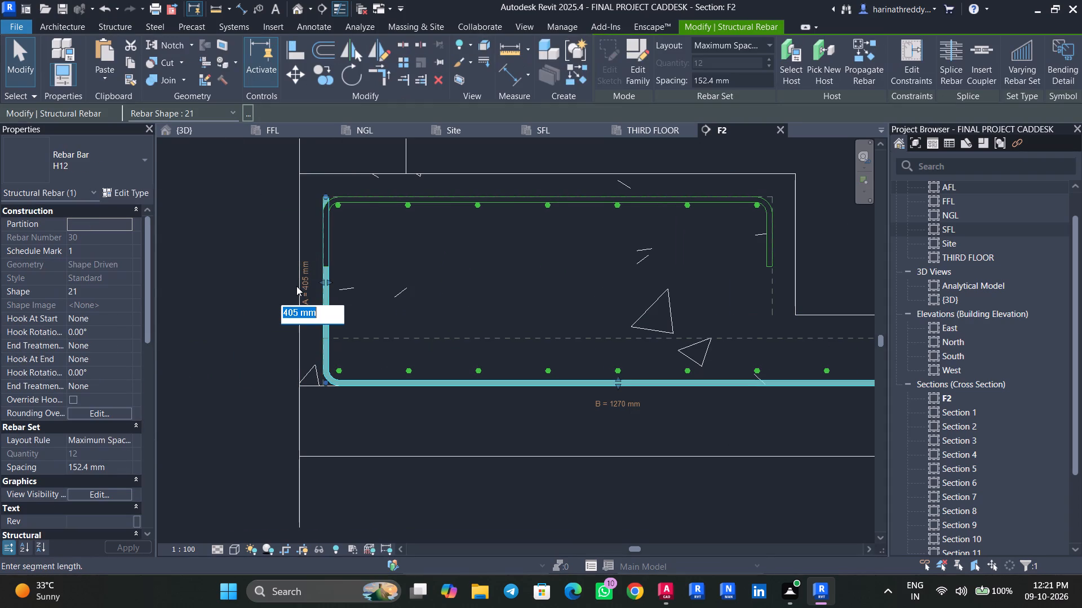
{"action": "type", "text": "85"}
{"action": "key", "text": "Return"}
{"action": "key", "text": "Escape"}
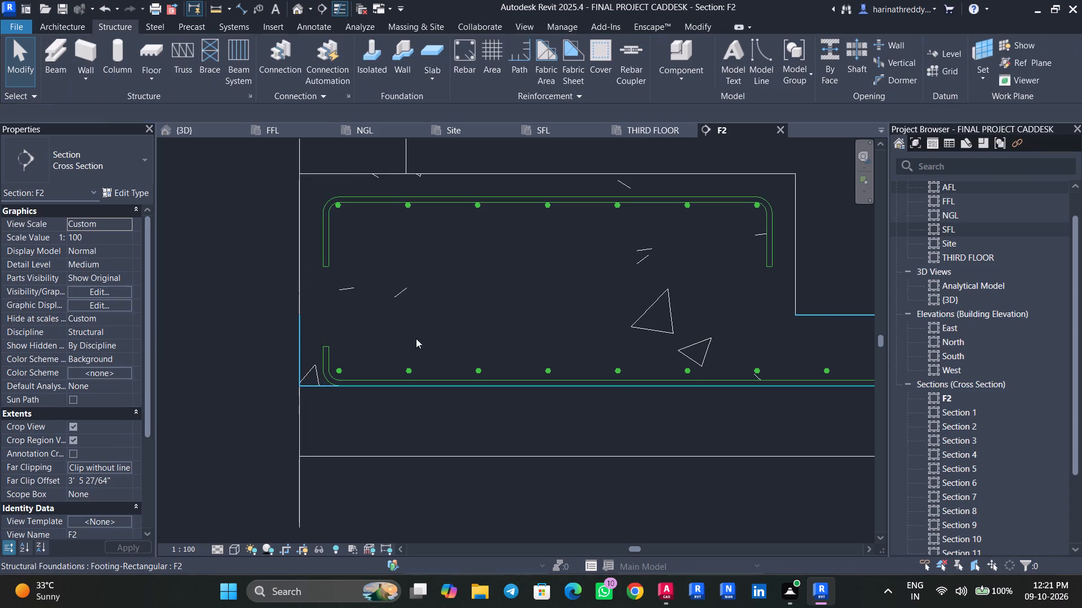
{"action": "key", "text": "Escape"}
Lower the straight H12 bottom bars so they rest directly on the new U-bar.
{"action": "middle_click_drag", "start_coordinate": [538, 356], "coordinate": [197, 345]}
{"action": "scroll", "coordinate": [539, 337], "scroll_direction": "up", "scroll_amount": 7}
{"action": "left_click", "coordinate": [565, 378]}
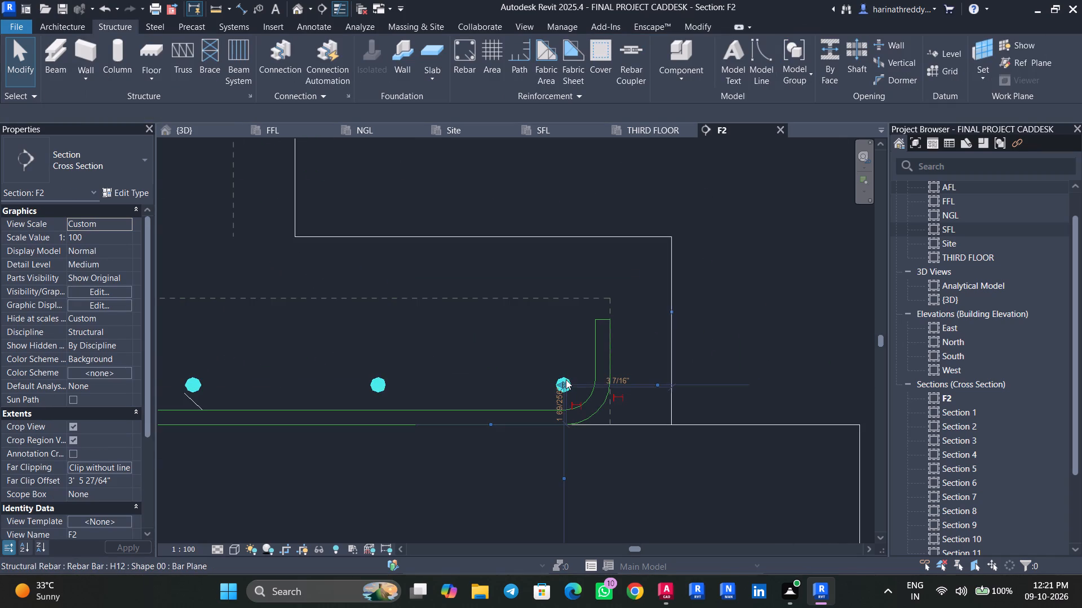
{"action": "scroll", "coordinate": [569, 391], "scroll_direction": "up", "scroll_amount": 5}
{"action": "key", "text": "Down"}
{"action": "key", "text": "Down"}
{"action": "key", "text": "Down"}
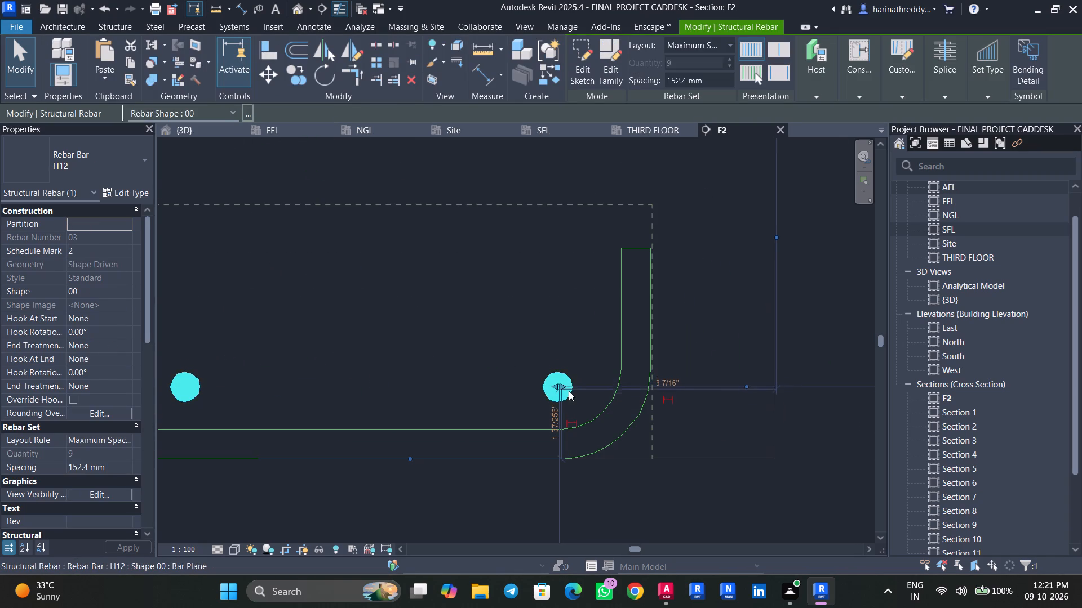
{"action": "key", "text": "Down"}
{"action": "key", "text": "Down"}
{"action": "key", "text": "Down"}
{"action": "key", "text": "Down"}
{"action": "key", "text": "Down"}
{"action": "key", "text": "Down"}
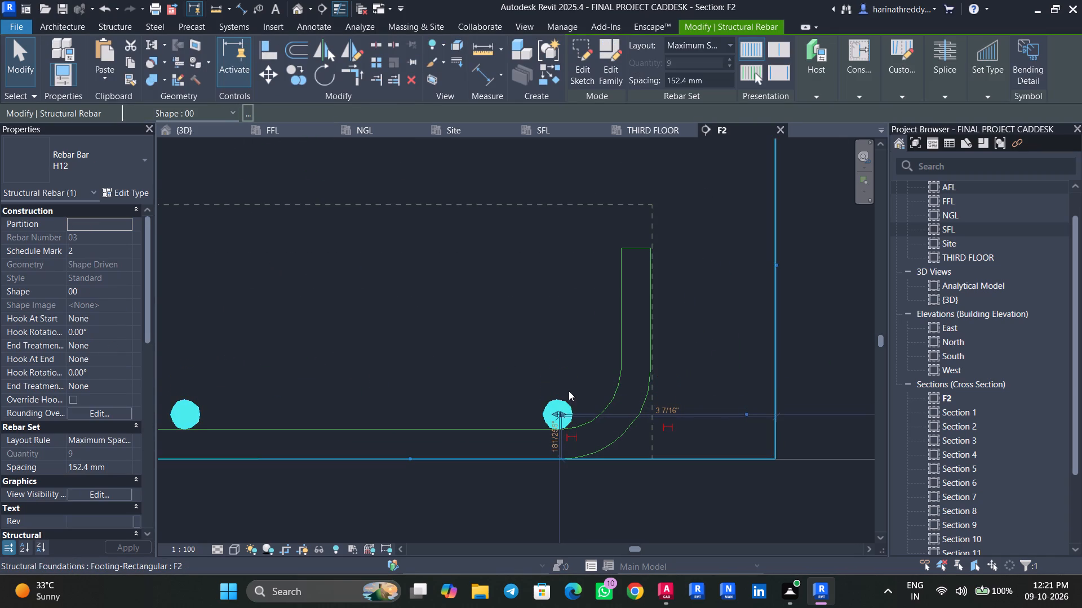
{"action": "scroll", "coordinate": [567, 407], "scroll_direction": "down", "scroll_amount": 1}
{"action": "scroll", "coordinate": [567, 407], "scroll_direction": "up", "scroll_amount": 4}
{"action": "left_click_drag", "start_coordinate": [563, 422], "coordinate": [589, 418]}
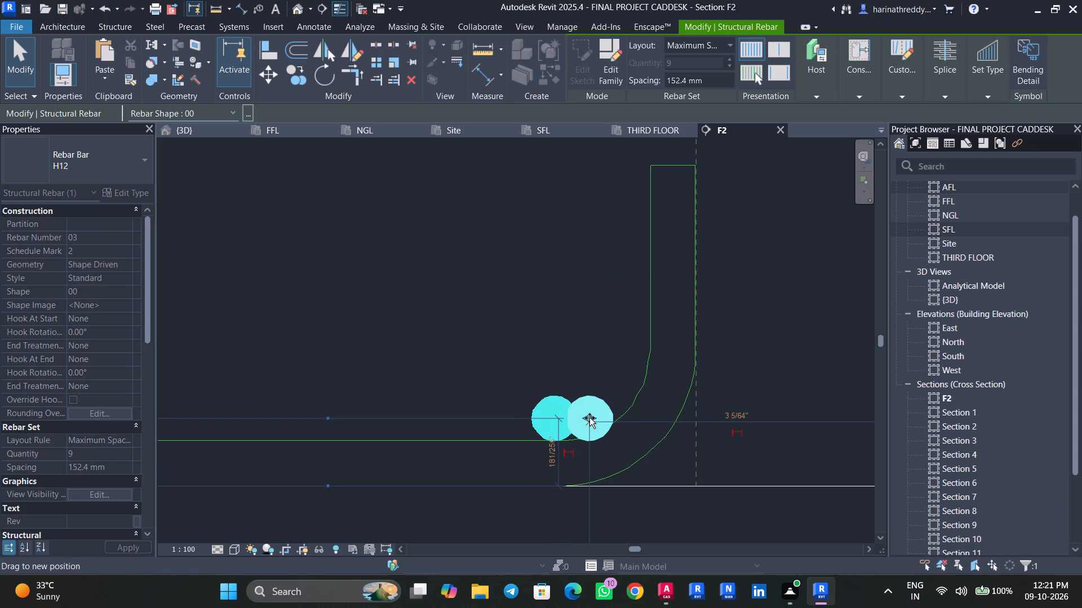
{"action": "left_click_drag", "start_coordinate": [589, 418], "coordinate": [569, 415]}
{"action": "key", "text": "Escape"}
{"action": "key", "text": "Escape"}
Check how the straight bottom bars sit on the U-bar along the footing and at its column-side end.
{"action": "scroll", "coordinate": [551, 360], "scroll_direction": "down", "scroll_amount": 2}
{"action": "scroll", "coordinate": [551, 361], "scroll_direction": "up", "scroll_amount": 1}
{"action": "scroll", "coordinate": [551, 361], "scroll_direction": "down", "scroll_amount": 8}
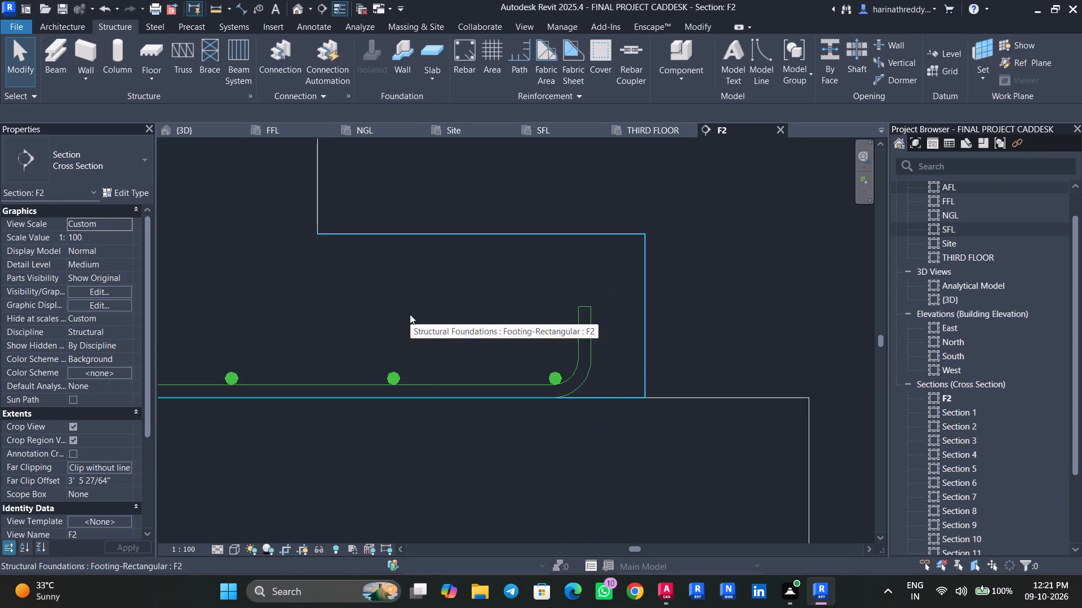
{"action": "middle_click_drag", "start_coordinate": [410, 314], "coordinate": [616, 315]}
{"action": "middle_click_drag", "start_coordinate": [488, 334], "coordinate": [623, 339]}
{"action": "middle_click_drag", "start_coordinate": [456, 341], "coordinate": [607, 348]}
{"action": "scroll", "coordinate": [461, 346], "scroll_direction": "down", "scroll_amount": 4}
{"action": "middle_click_drag", "start_coordinate": [454, 343], "coordinate": [628, 355]}
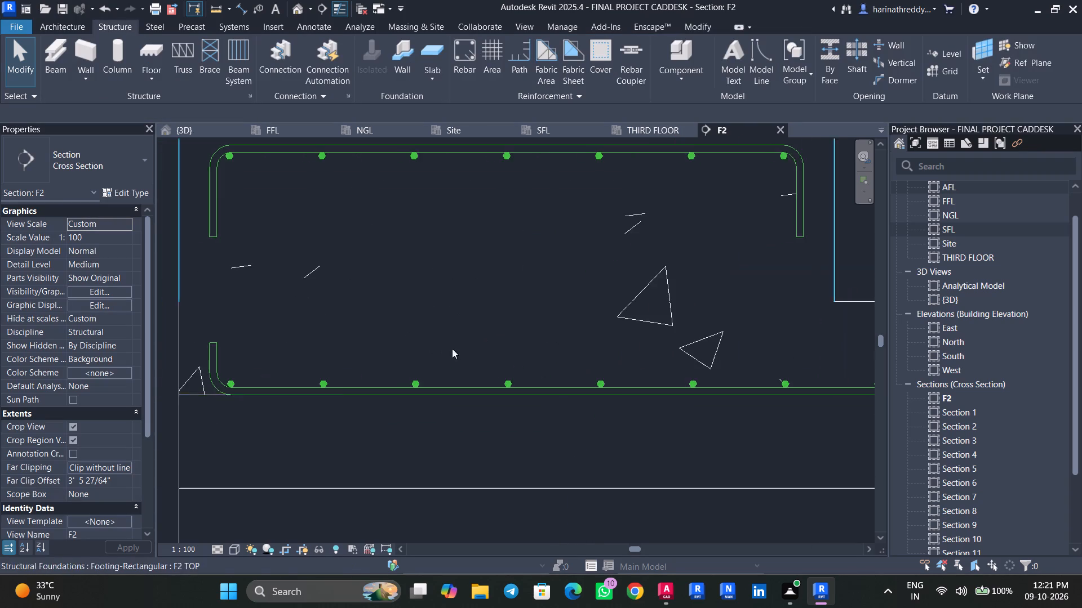
{"action": "middle_click_drag", "start_coordinate": [459, 353], "coordinate": [584, 360]}
{"action": "scroll", "coordinate": [408, 370], "scroll_direction": "up", "scroll_amount": 7}
{"action": "scroll", "coordinate": [330, 394], "scroll_direction": "down", "scroll_amount": 1}
{"action": "scroll", "coordinate": [330, 394], "scroll_direction": "up", "scroll_amount": 1}
{"action": "scroll", "coordinate": [330, 394], "scroll_direction": "down", "scroll_amount": 1}
{"action": "scroll", "coordinate": [330, 394], "scroll_direction": "up", "scroll_amount": 1}
{"action": "scroll", "coordinate": [330, 363], "scroll_direction": "down", "scroll_amount": 1}
{"action": "scroll", "coordinate": [330, 363], "scroll_direction": "up", "scroll_amount": 1}
{"action": "scroll", "coordinate": [330, 363], "scroll_direction": "down", "scroll_amount": 8}
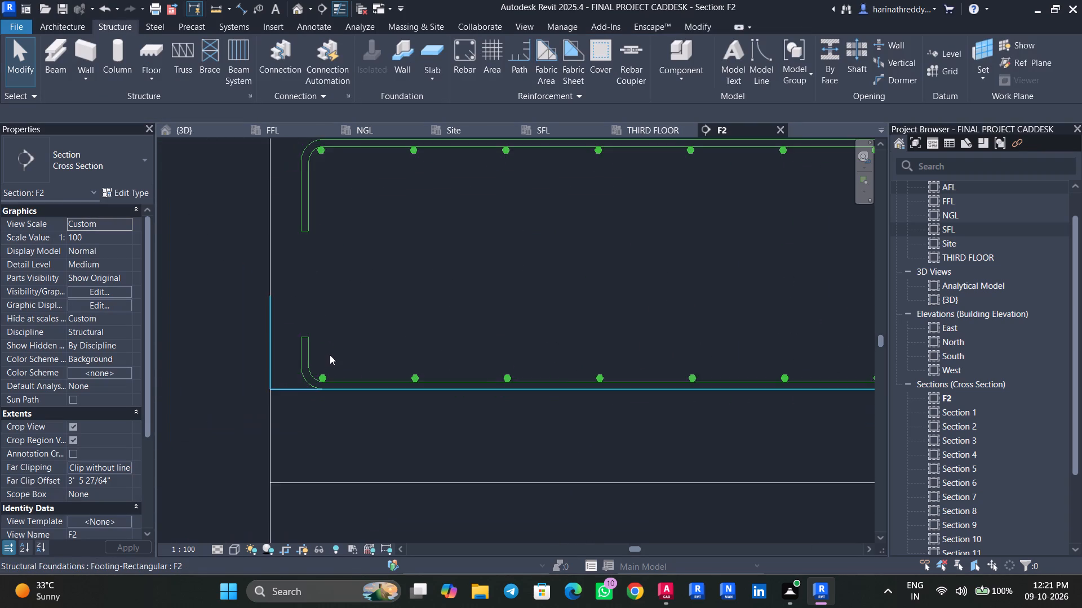
Show the bottom U-bar set unobscured in the {3D} view through its view visibility states.
{"action": "middle_click_drag", "start_coordinate": [350, 312], "coordinate": [342, 369]}
{"action": "left_click", "coordinate": [297, 401]}
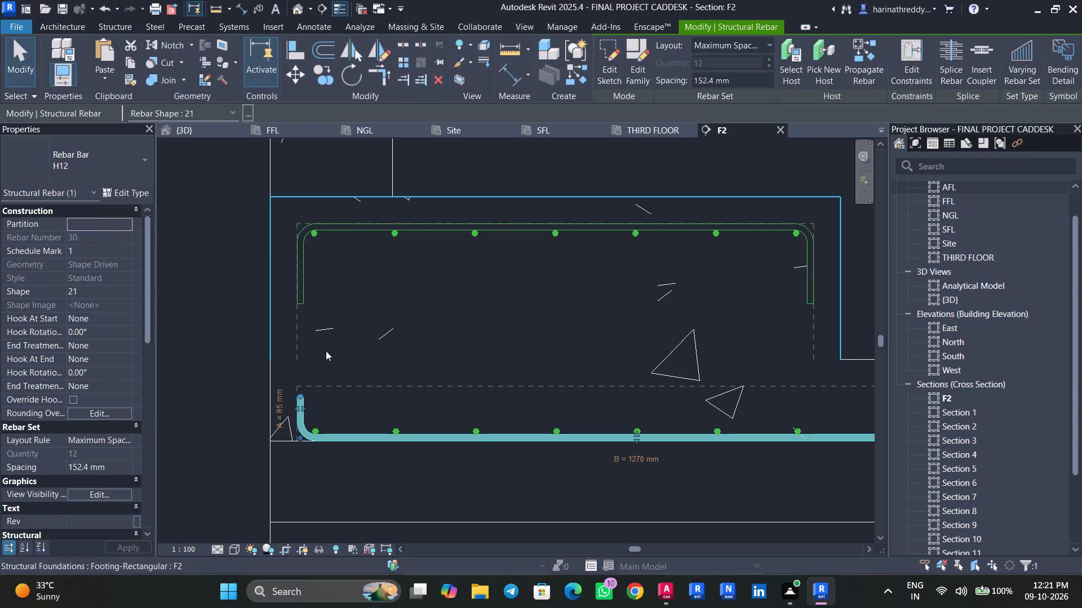
{"action": "left_click", "coordinate": [98, 500]}
{"action": "left_click", "coordinate": [647, 254]}
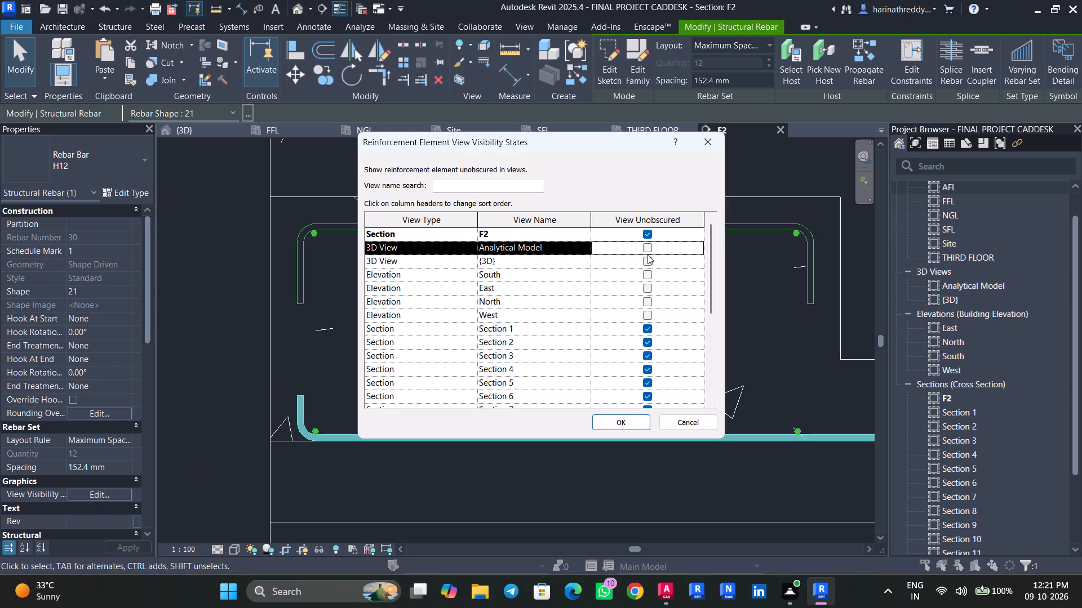
{"action": "left_click", "coordinate": [644, 262]}
{"action": "left_click", "coordinate": [626, 421]}
{"action": "key", "text": "Escape"}
{"action": "key", "text": "Escape"}
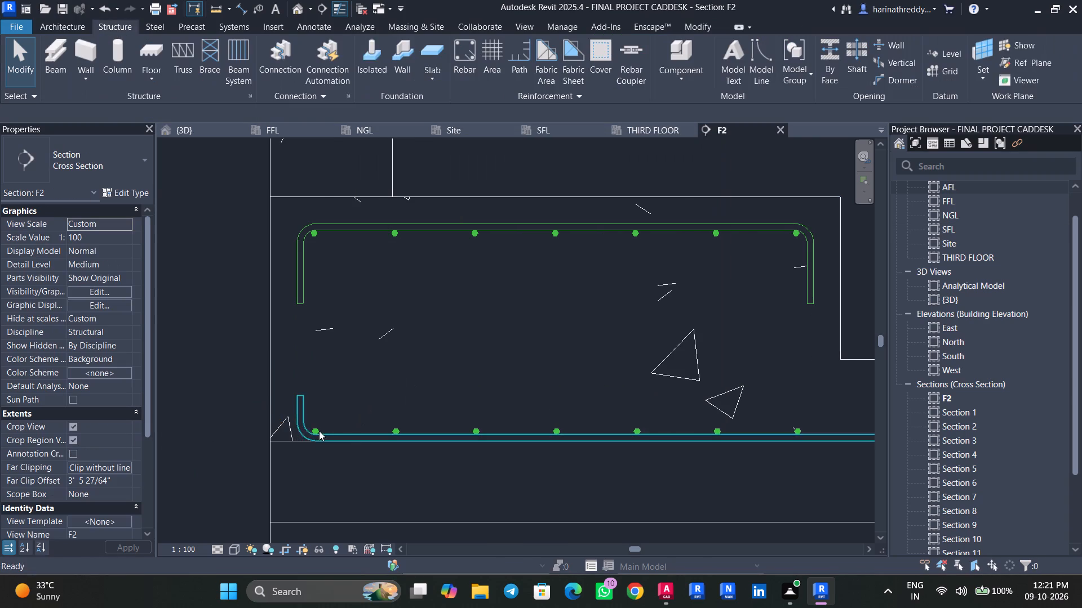
Select all matching H12 rebar instances and check their view visibility states, leaving the settings as they are.
{"action": "scroll", "coordinate": [317, 428], "scroll_direction": "up", "scroll_amount": 1}
{"action": "scroll", "coordinate": [317, 428], "scroll_direction": "down", "scroll_amount": 1}
{"action": "scroll", "coordinate": [317, 428], "scroll_direction": "up", "scroll_amount": 8}
{"action": "left_click", "coordinate": [317, 428]}
{"action": "key", "text": "Escape"}
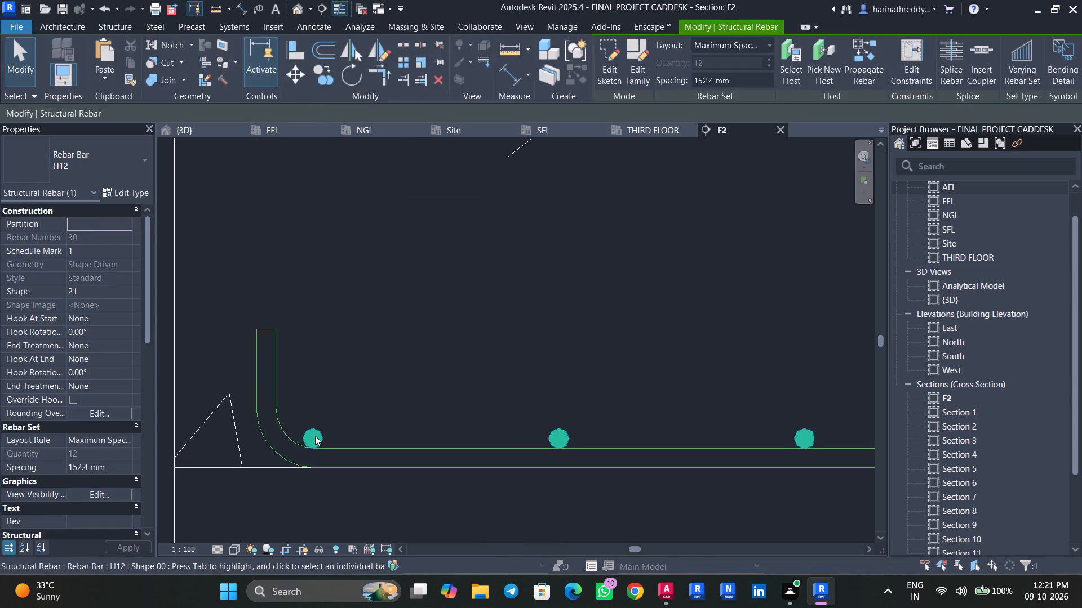
{"action": "left_click", "coordinate": [316, 435]}
{"action": "type", "text": "SA"}
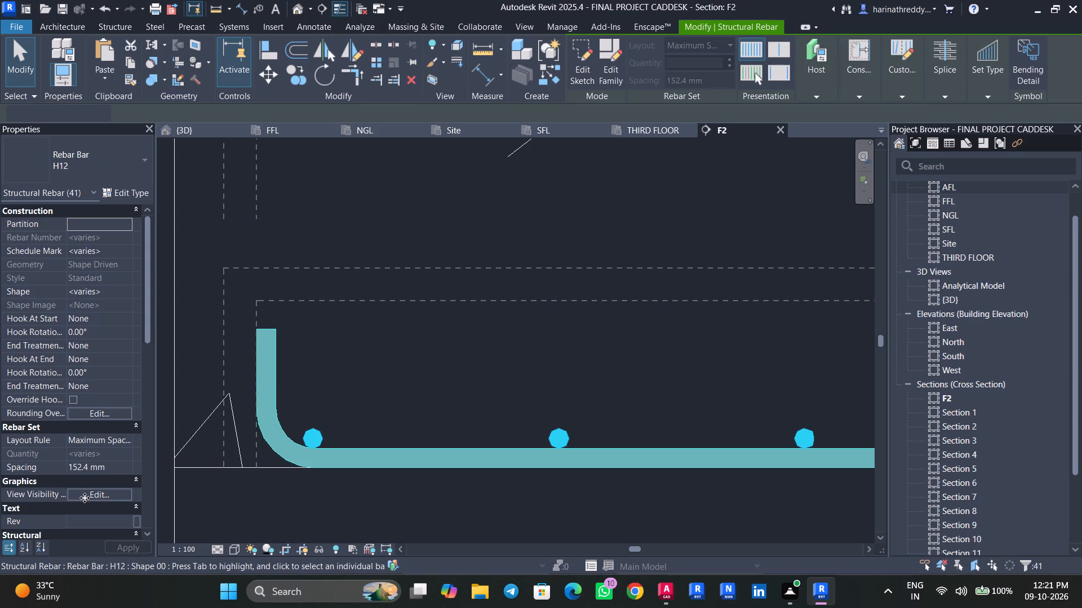
{"action": "left_click", "coordinate": [85, 498]}
{"action": "left_click", "coordinate": [601, 420]}
{"action": "key", "text": "Escape"}
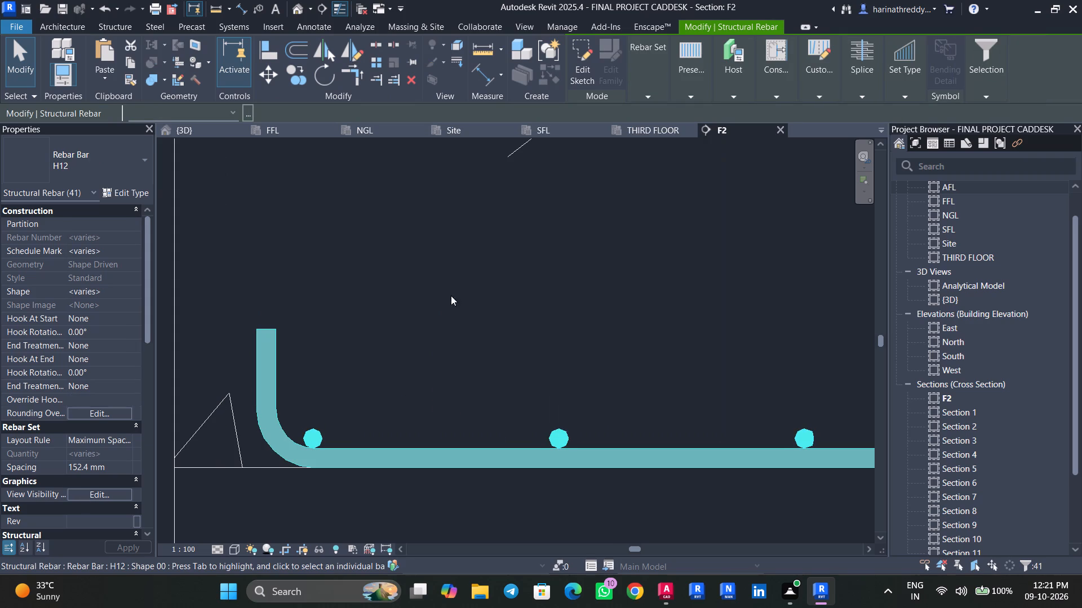
{"action": "key", "text": "Escape"}
{"action": "key", "text": "Escape"}
{"action": "key", "text": "Escape"}
Switch to the {3D} view and inspect the F2 footing and its neighbours for missing bottom U-bars.
{"action": "scroll", "coordinate": [418, 274], "scroll_direction": "down", "scroll_amount": 1}
{"action": "scroll", "coordinate": [418, 274], "scroll_direction": "up", "scroll_amount": 1}
{"action": "scroll", "coordinate": [418, 274], "scroll_direction": "down", "scroll_amount": 10}
{"action": "scroll", "coordinate": [417, 276], "scroll_direction": "up", "scroll_amount": 1}
{"action": "scroll", "coordinate": [417, 276], "scroll_direction": "down", "scroll_amount": 11}
{"action": "middle_click_drag", "start_coordinate": [410, 284], "coordinate": [345, 363]}
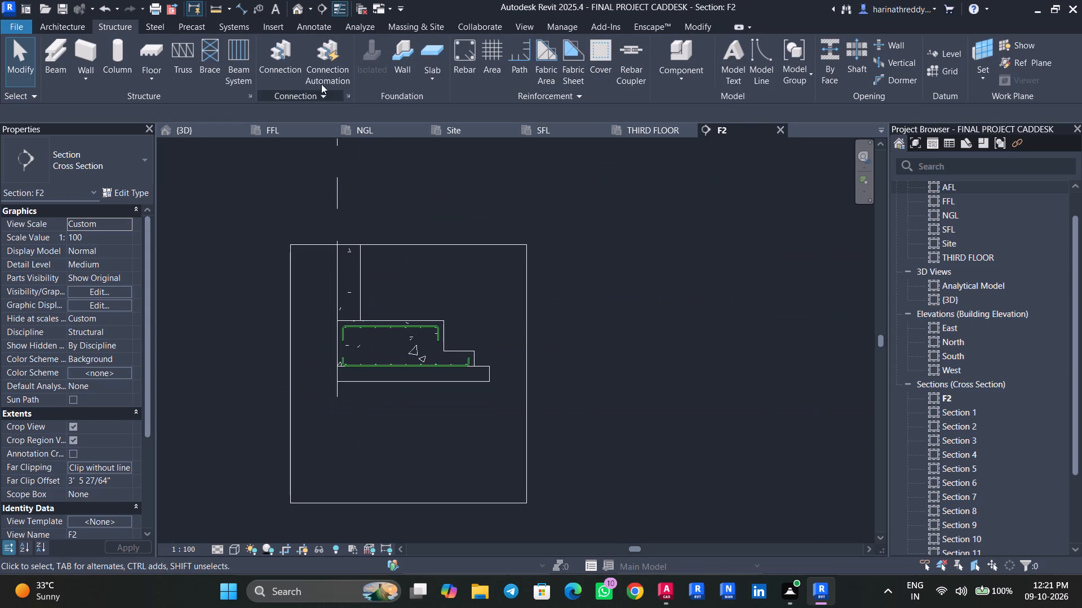
{"action": "left_click", "coordinate": [292, 13]}
{"action": "scroll", "coordinate": [374, 359], "scroll_direction": "down", "scroll_amount": 6}
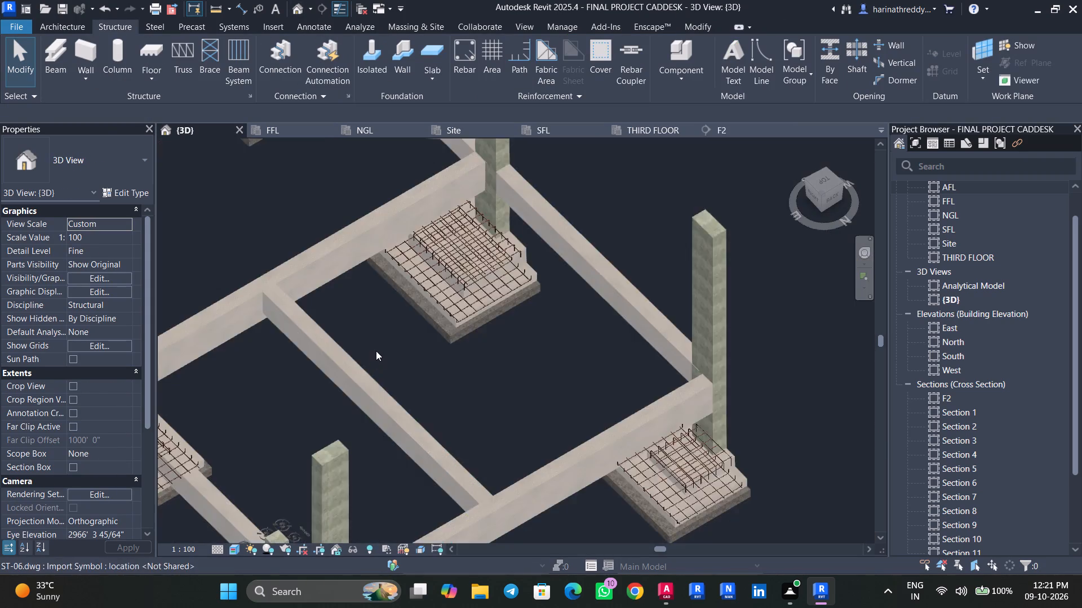
{"action": "scroll", "coordinate": [376, 351], "scroll_direction": "down", "scroll_amount": 9}
{"action": "middle_click_drag", "start_coordinate": [434, 424], "coordinate": [542, 401], "text": "shift"}
{"action": "scroll", "coordinate": [458, 422], "scroll_direction": "up", "scroll_amount": 1, "text": "shift"}
{"action": "scroll", "coordinate": [300, 351], "scroll_direction": "up", "scroll_amount": 3}
{"action": "scroll", "coordinate": [300, 350], "scroll_direction": "down", "scroll_amount": 1}
{"action": "scroll", "coordinate": [299, 347], "scroll_direction": "up", "scroll_amount": 5}
{"action": "scroll", "coordinate": [268, 348], "scroll_direction": "down", "scroll_amount": 1}
{"action": "scroll", "coordinate": [268, 347], "scroll_direction": "up", "scroll_amount": 6}
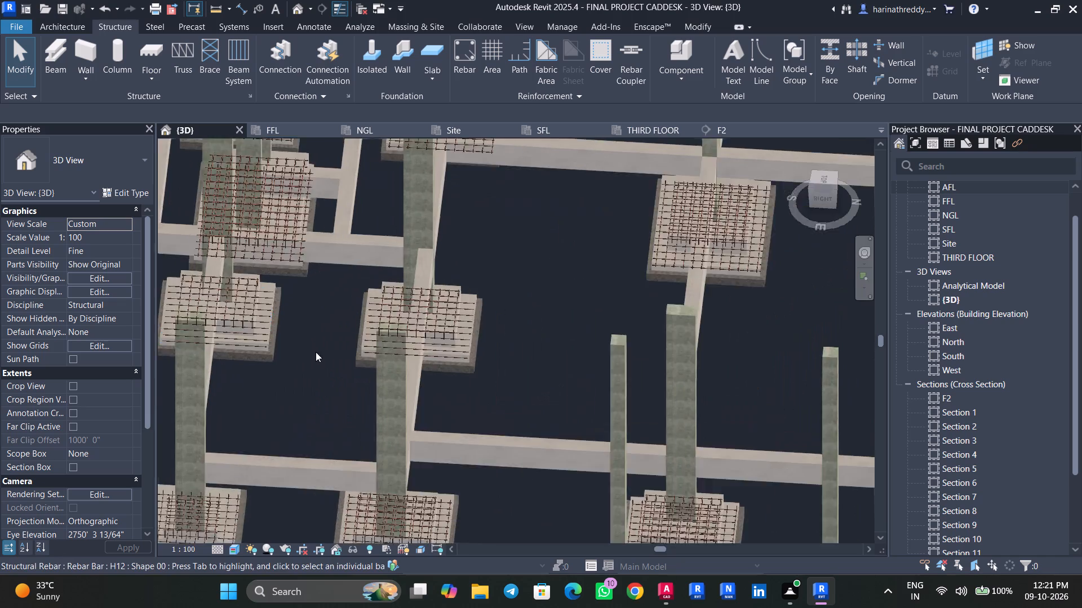
{"action": "scroll", "coordinate": [316, 352], "scroll_direction": "up", "scroll_amount": 4}
{"action": "middle_click_drag", "start_coordinate": [316, 352], "coordinate": [330, 345]}
{"action": "middle_click_drag", "start_coordinate": [343, 336], "coordinate": [419, 344]}
{"action": "scroll", "coordinate": [370, 360], "scroll_direction": "down", "scroll_amount": 3}
{"action": "middle_click_drag", "start_coordinate": [370, 360], "coordinate": [477, 378]}
{"action": "scroll", "coordinate": [398, 377], "scroll_direction": "up", "scroll_amount": 2}
{"action": "scroll", "coordinate": [398, 377], "scroll_direction": "down", "scroll_amount": 2}
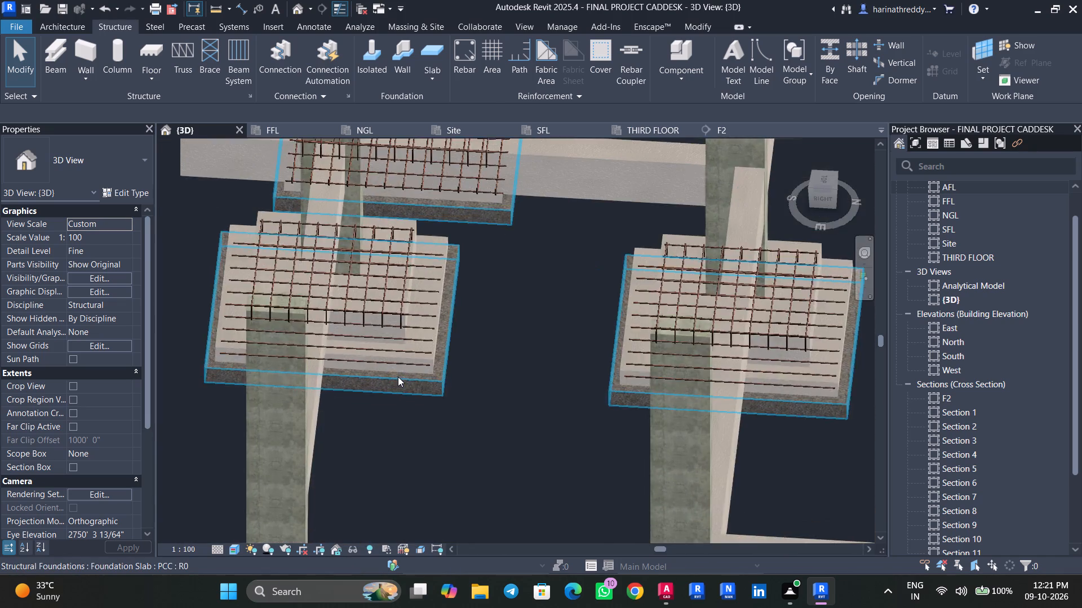
{"action": "scroll", "coordinate": [398, 377], "scroll_direction": "down", "scroll_amount": 4}
Inspect the footings along the numbered-grid side of the foundation for missing bottom U-bars.
{"action": "middle_click_drag", "start_coordinate": [463, 368], "coordinate": [602, 348], "text": "shift"}
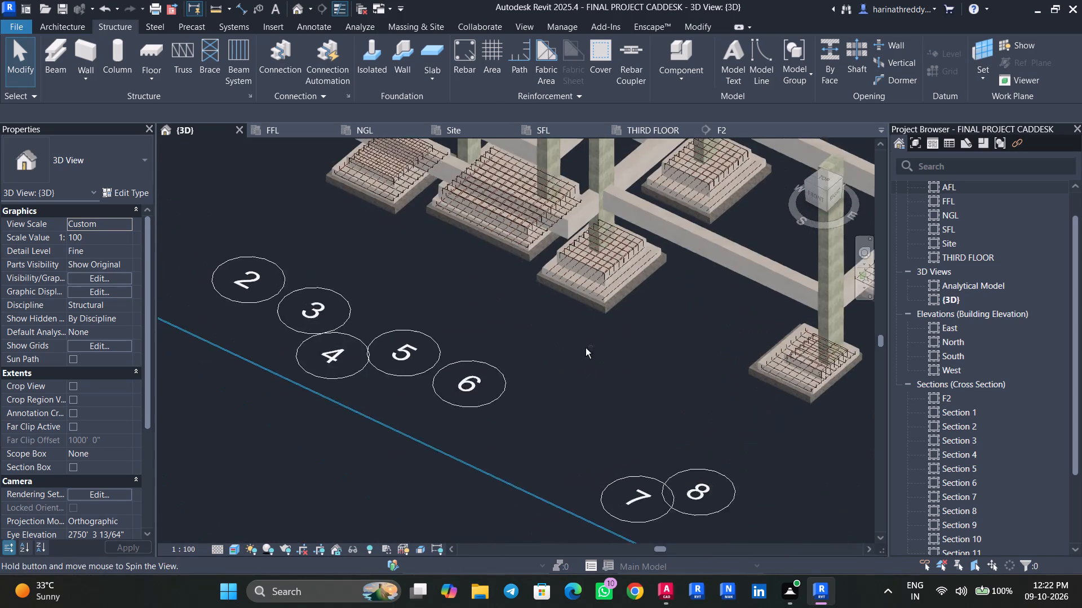
{"action": "middle_click_drag", "start_coordinate": [498, 345], "coordinate": [401, 527]}
{"action": "scroll", "coordinate": [358, 311], "scroll_direction": "up", "scroll_amount": 8}
{"action": "scroll", "coordinate": [347, 320], "scroll_direction": "down", "scroll_amount": 4}
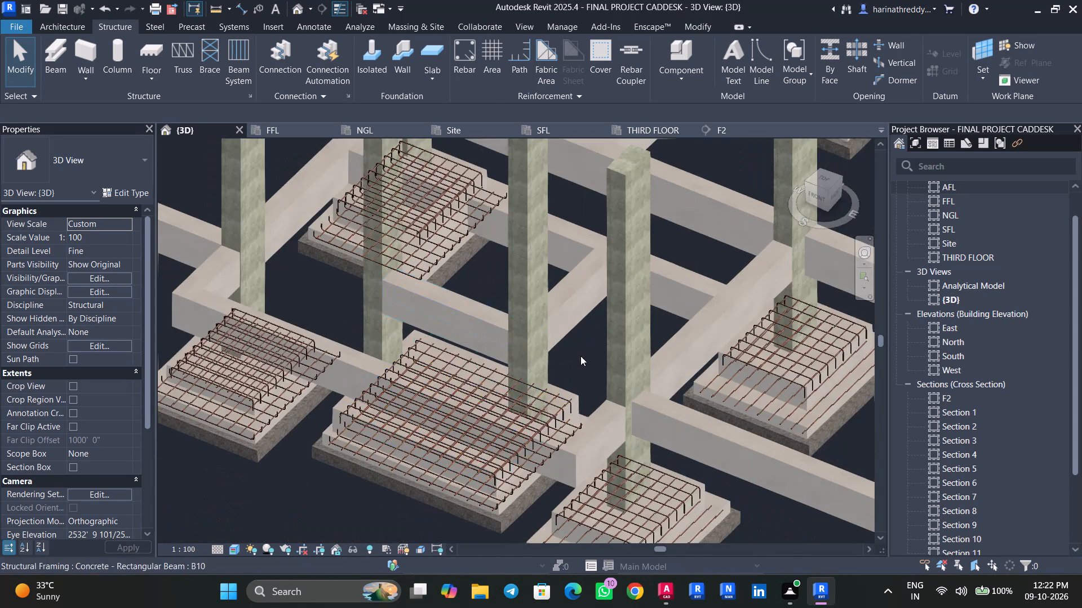
{"action": "scroll", "coordinate": [656, 445], "scroll_direction": "down", "scroll_amount": 7}
{"action": "middle_click_drag", "start_coordinate": [414, 482], "coordinate": [531, 481], "text": "shift"}
{"action": "middle_click_drag", "start_coordinate": [521, 470], "coordinate": [364, 506]}
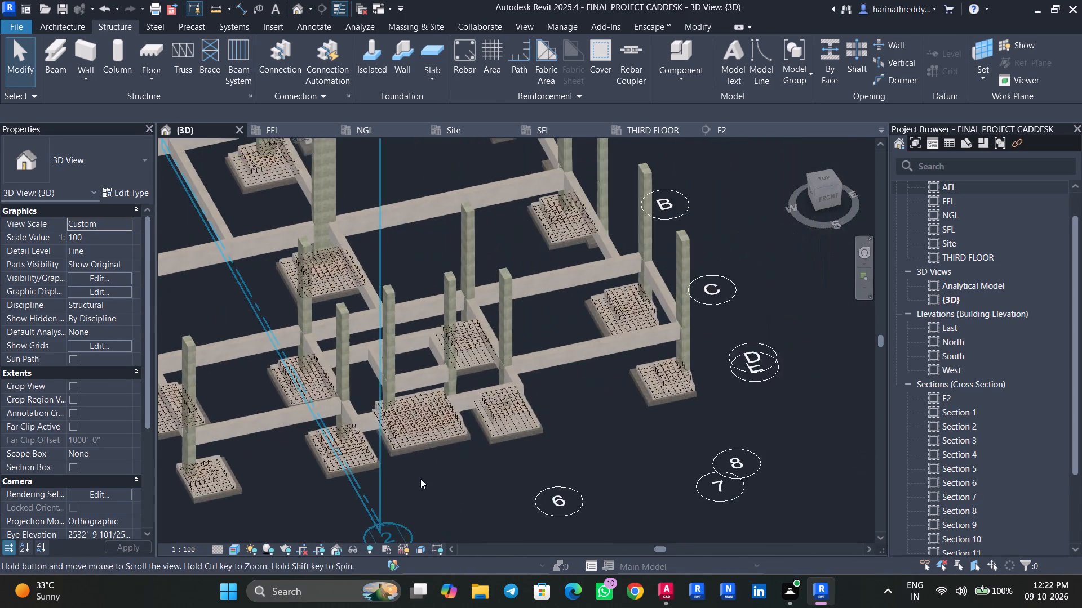
{"action": "scroll", "coordinate": [384, 337], "scroll_direction": "up", "scroll_amount": 4}
{"action": "scroll", "coordinate": [950, 234], "scroll_direction": "up", "scroll_amount": 4}
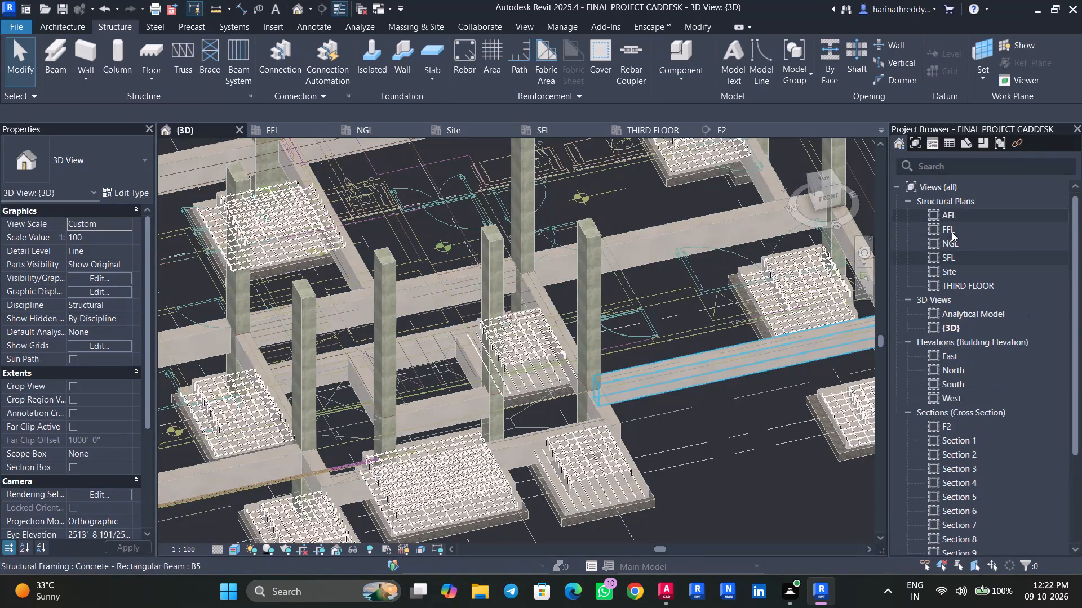
Open the Section 4 view from its section mark on the AFL structural plan.
{"action": "double_click", "coordinate": [951, 218]}
{"action": "scroll", "coordinate": [561, 386], "scroll_direction": "down", "scroll_amount": 11}
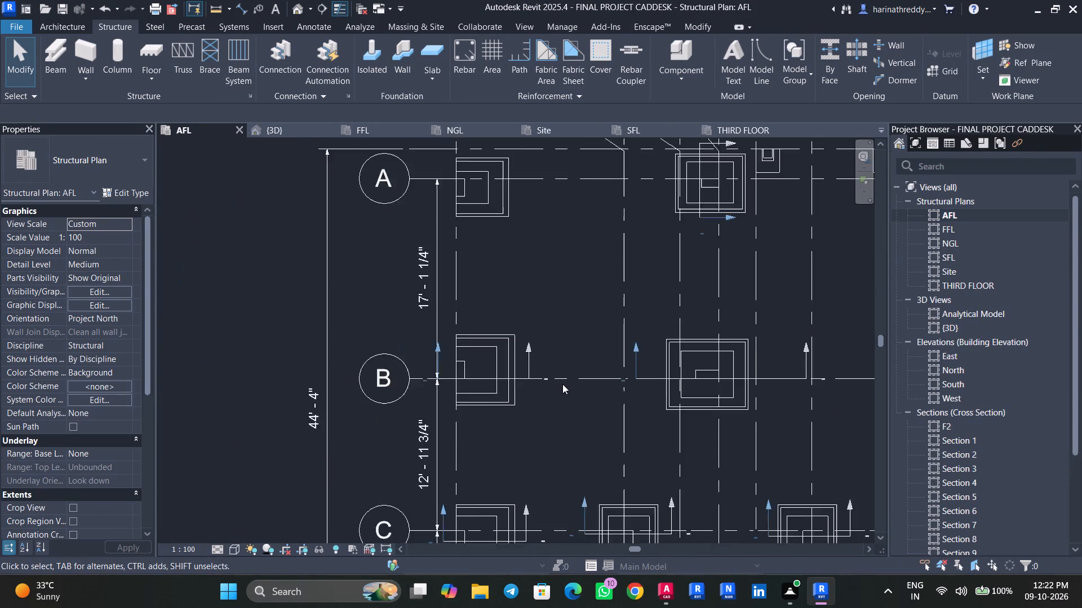
{"action": "scroll", "coordinate": [562, 384], "scroll_direction": "down", "scroll_amount": 2}
{"action": "middle_click_drag", "start_coordinate": [675, 400], "coordinate": [592, 348]}
{"action": "scroll", "coordinate": [673, 406], "scroll_direction": "up", "scroll_amount": 4}
{"action": "scroll", "coordinate": [628, 414], "scroll_direction": "down", "scroll_amount": 1}
{"action": "scroll", "coordinate": [628, 415], "scroll_direction": "up", "scroll_amount": 3}
{"action": "left_click", "coordinate": [627, 402]}
{"action": "right_click", "coordinate": [627, 402]}
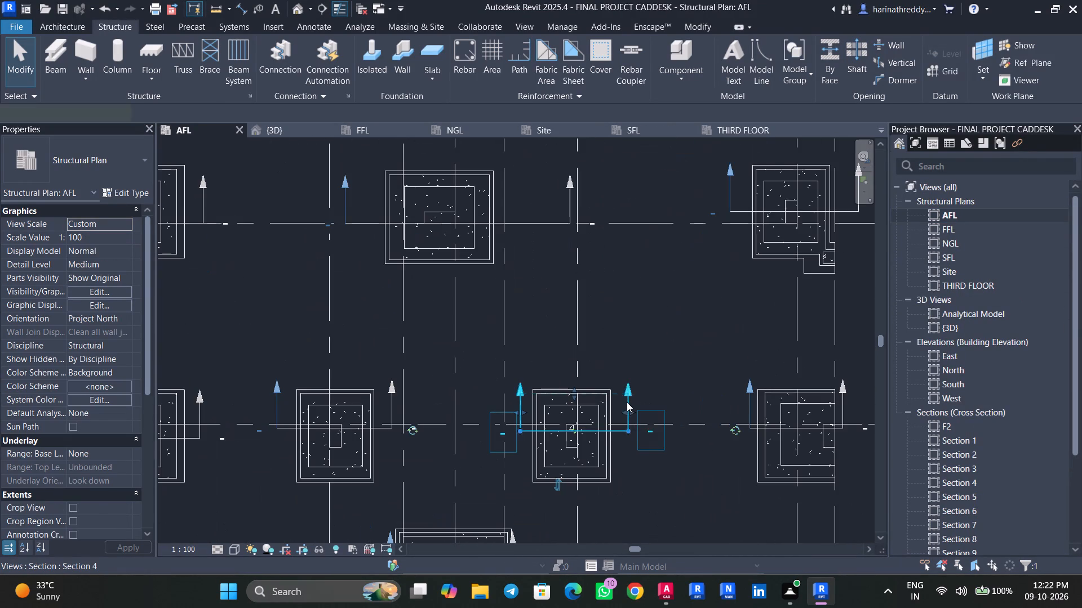
{"action": "left_click", "coordinate": [686, 84]}
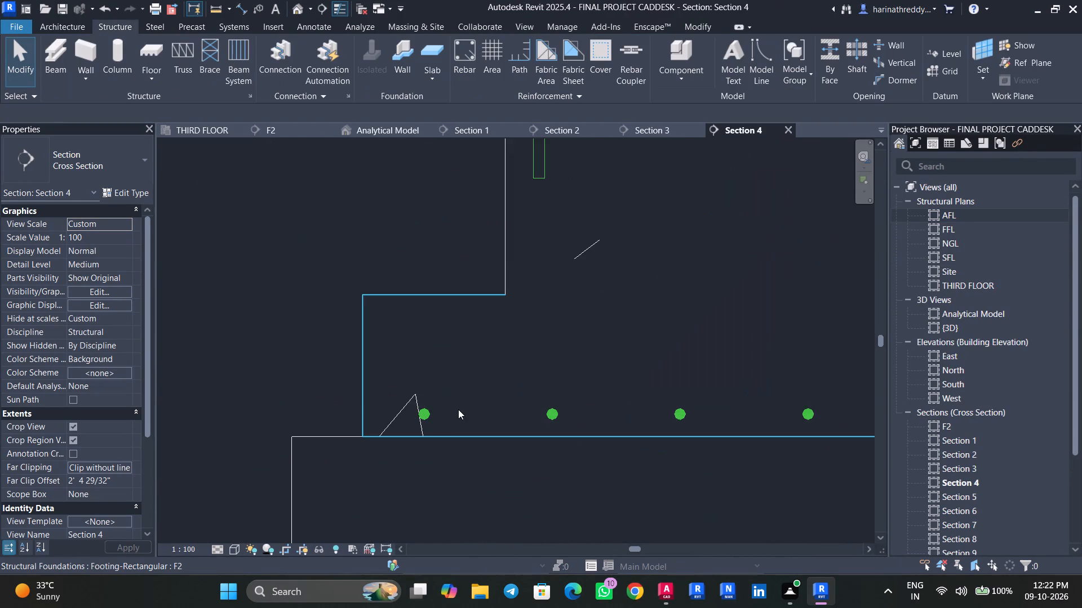
Create a similar H12 shape 21 rebar set from the top bar and place it along the F2 footing's bottom.
{"action": "scroll", "coordinate": [458, 409], "scroll_direction": "down", "scroll_amount": 6}
{"action": "scroll", "coordinate": [458, 408], "scroll_direction": "up", "scroll_amount": 1}
{"action": "scroll", "coordinate": [458, 408], "scroll_direction": "down", "scroll_amount": 2}
{"action": "left_click", "coordinate": [489, 306]}
{"action": "type", "text": "CS"}
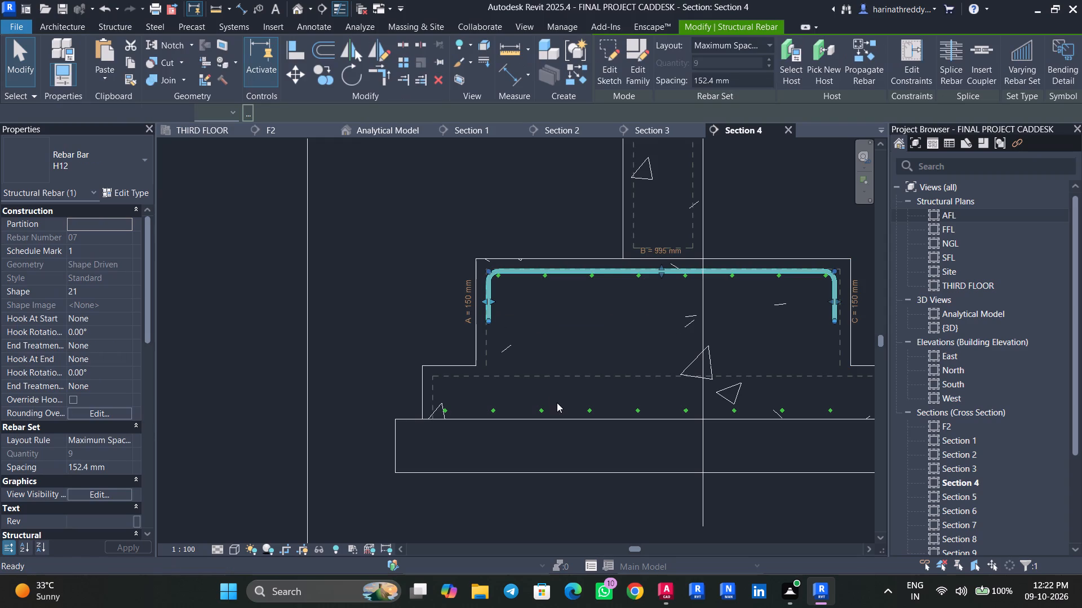
{"action": "left_click", "coordinate": [560, 414]}
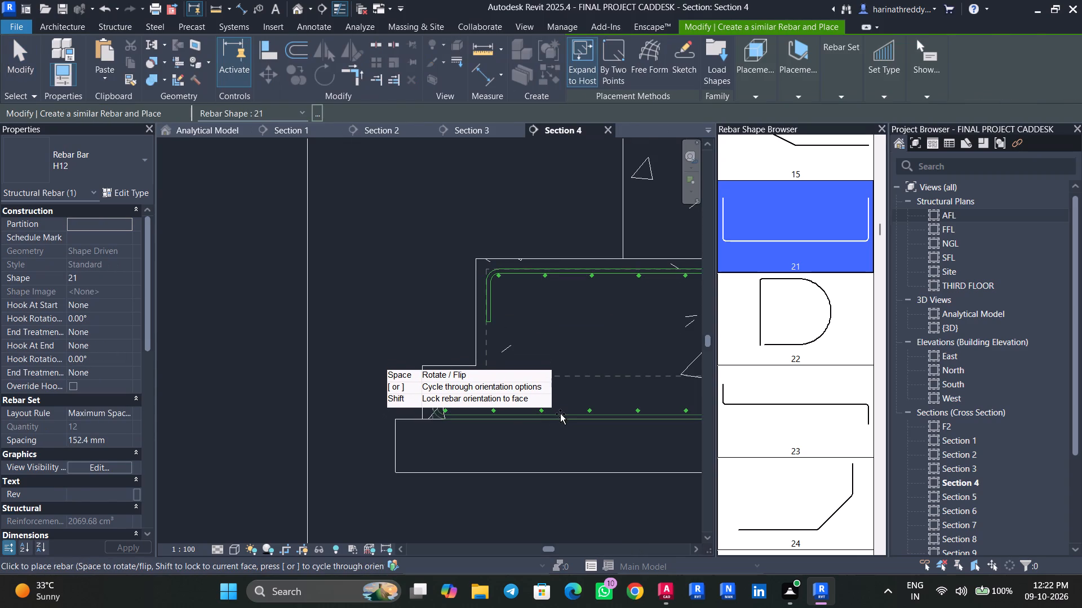
{"action": "key", "text": "Escape"}
{"action": "key", "text": "Escape"}
{"action": "key", "text": "Escape"}
{"action": "key", "text": "Escape"}
{"action": "middle_click_drag", "start_coordinate": [657, 403], "coordinate": [419, 404]}
Set both legs, C and A, of the bottom U-bar in Section 4 to 85 mm.
{"action": "left_click", "coordinate": [653, 395]}
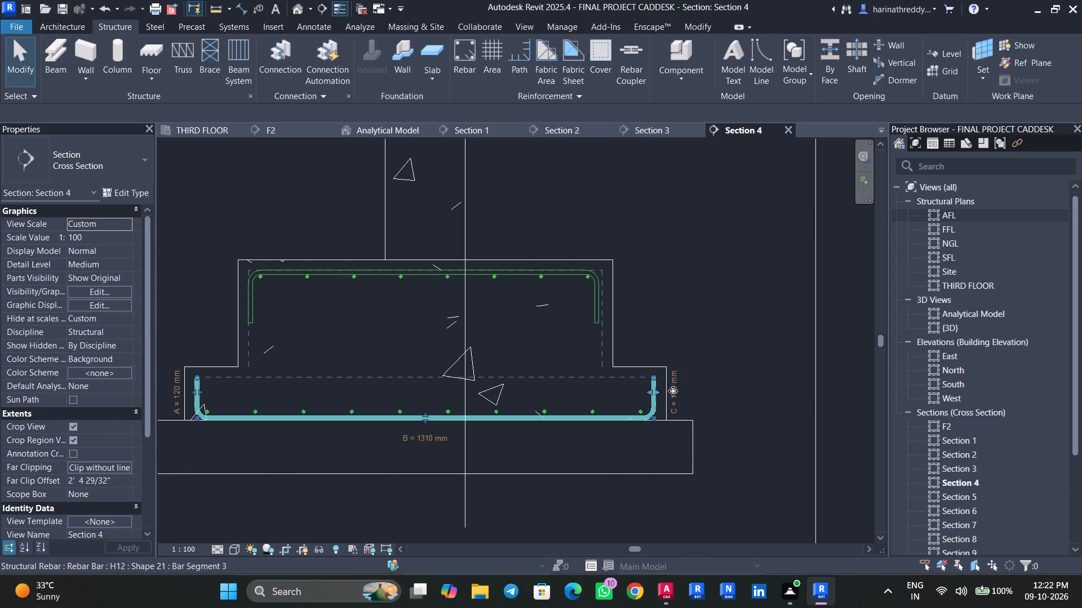
{"action": "left_click", "coordinate": [675, 388]}
{"action": "type", "text": "85"}
{"action": "key", "text": "Return"}
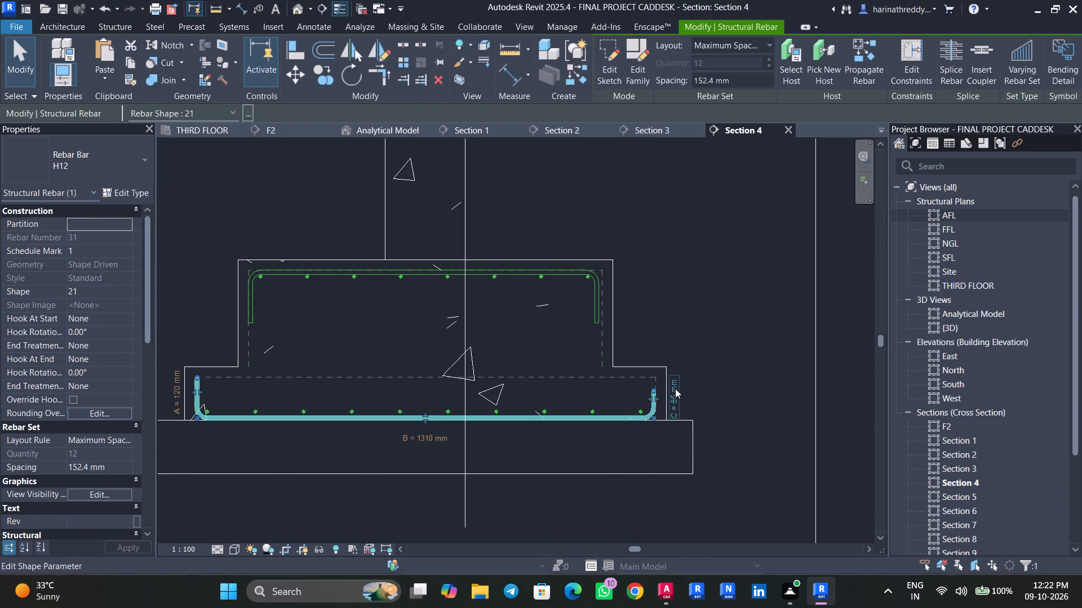
{"action": "key", "text": "Escape"}
{"action": "key", "text": "Escape"}
{"action": "middle_click_drag", "start_coordinate": [426, 347], "coordinate": [653, 348]}
{"action": "scroll", "coordinate": [446, 400], "scroll_direction": "up", "scroll_amount": 4}
{"action": "left_click", "coordinate": [415, 391]}
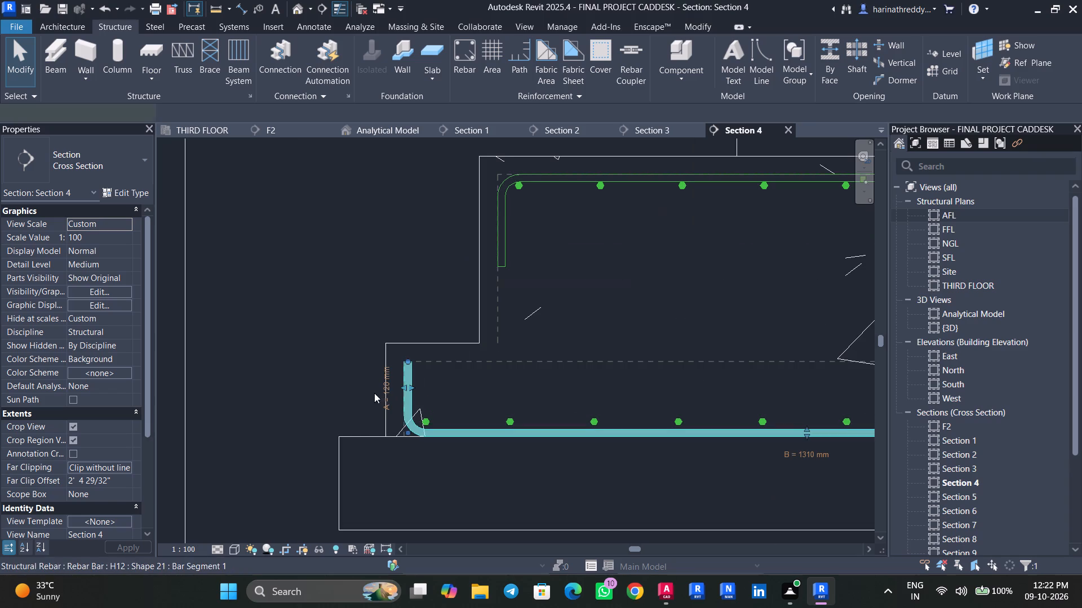
{"action": "left_click", "coordinate": [384, 387]}
{"action": "type", "text": "85"}
{"action": "key", "text": "Return"}
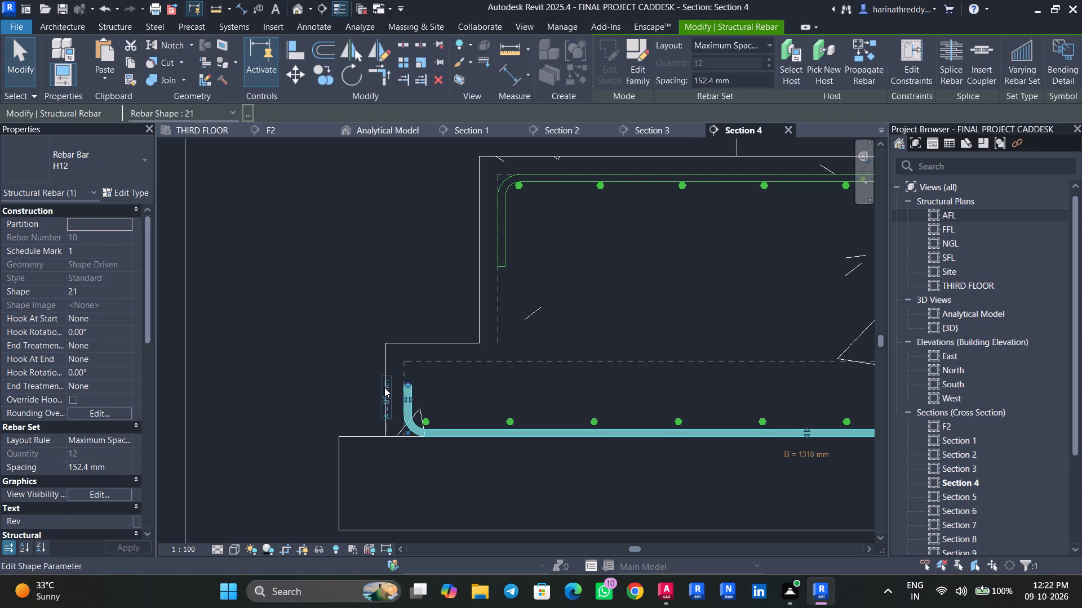
{"action": "key", "text": "Escape"}
{"action": "key", "text": "Escape"}
Move the bottom U-bar set in Section 4 slightly up from the footing's base, beneath the straight bars.
{"action": "middle_click_drag", "start_coordinate": [587, 415], "coordinate": [364, 393]}
{"action": "left_click", "coordinate": [647, 410]}
{"action": "scroll", "coordinate": [649, 404], "scroll_direction": "up", "scroll_amount": 3}
{"action": "key", "text": "Escape"}
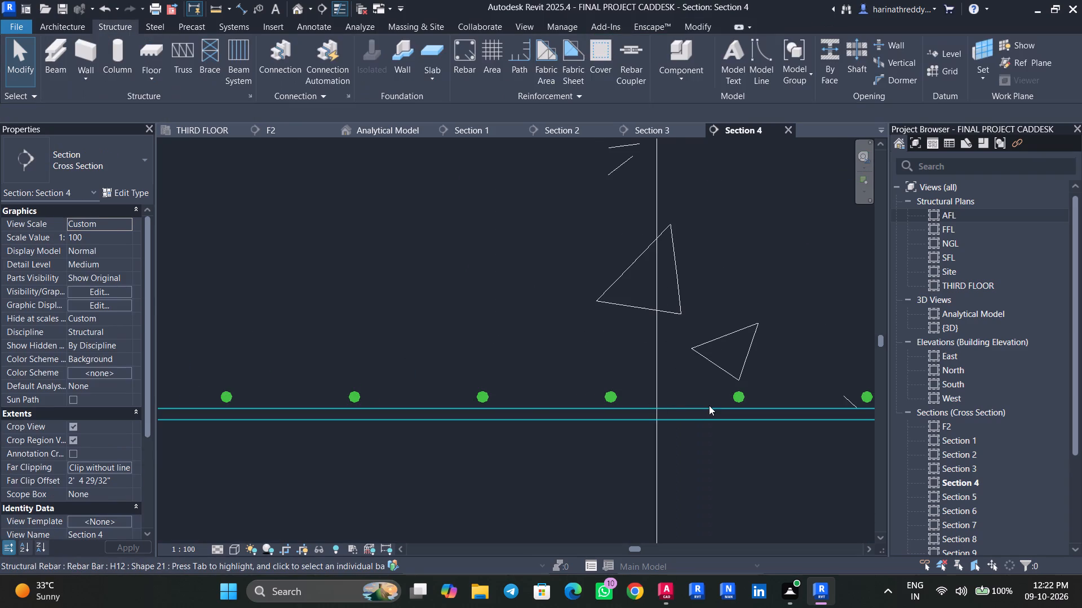
{"action": "left_click", "coordinate": [709, 405]}
{"action": "middle_click_drag", "start_coordinate": [721, 410], "coordinate": [527, 419]}
{"action": "scroll", "coordinate": [450, 416], "scroll_direction": "up", "scroll_amount": 11}
{"action": "middle_click_drag", "start_coordinate": [415, 454], "coordinate": [589, 488]}
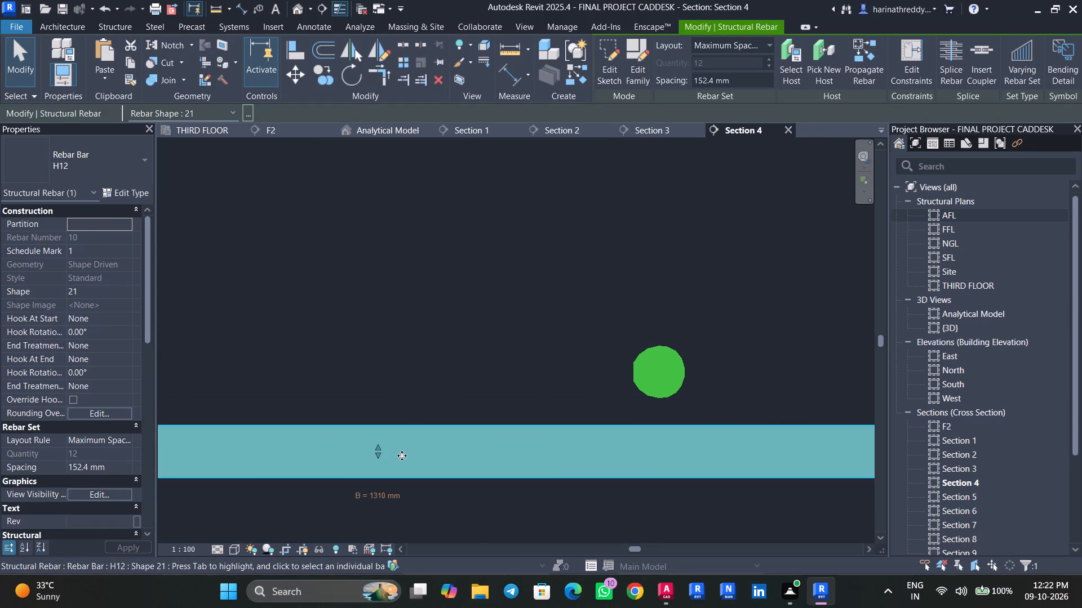
{"action": "left_click_drag", "start_coordinate": [382, 446], "coordinate": [386, 426]}
{"action": "key", "text": "Escape"}
{"action": "key", "text": "Escape"}
{"action": "key", "text": "Escape"}
Select all matching H12 rebar instances from the bottom U-bar and show them unobscured in the {3D} view.
{"action": "left_click", "coordinate": [386, 426]}
{"action": "scroll", "coordinate": [385, 426], "scroll_direction": "down", "scroll_amount": 5}
{"action": "scroll", "coordinate": [385, 426], "scroll_direction": "up", "scroll_amount": 1}
{"action": "scroll", "coordinate": [385, 426], "scroll_direction": "down", "scroll_amount": 4}
{"action": "type", "text": "SA"}
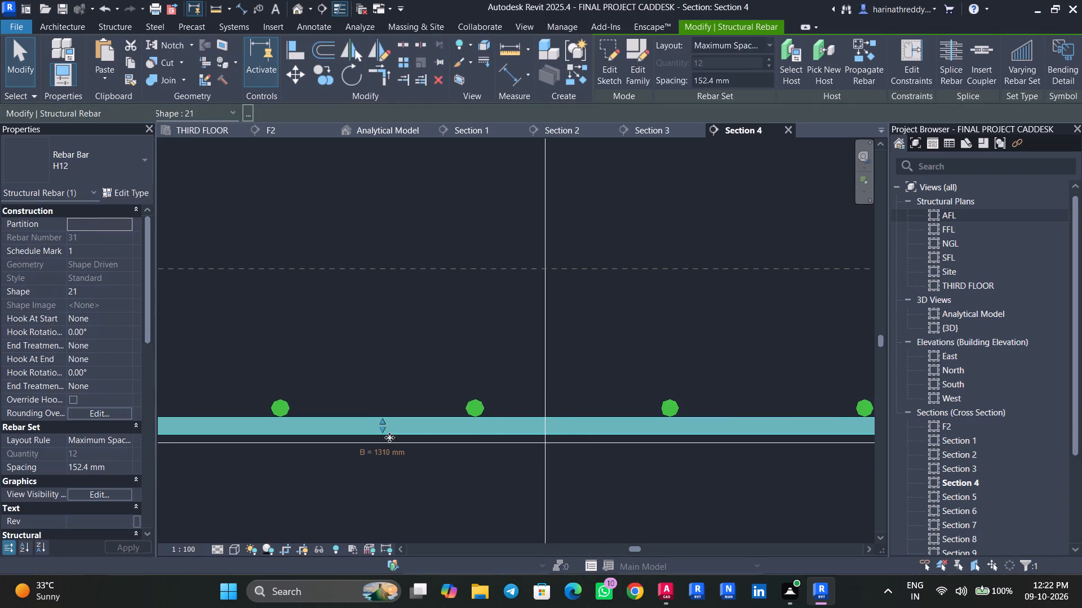
{"action": "left_click", "coordinate": [84, 493]}
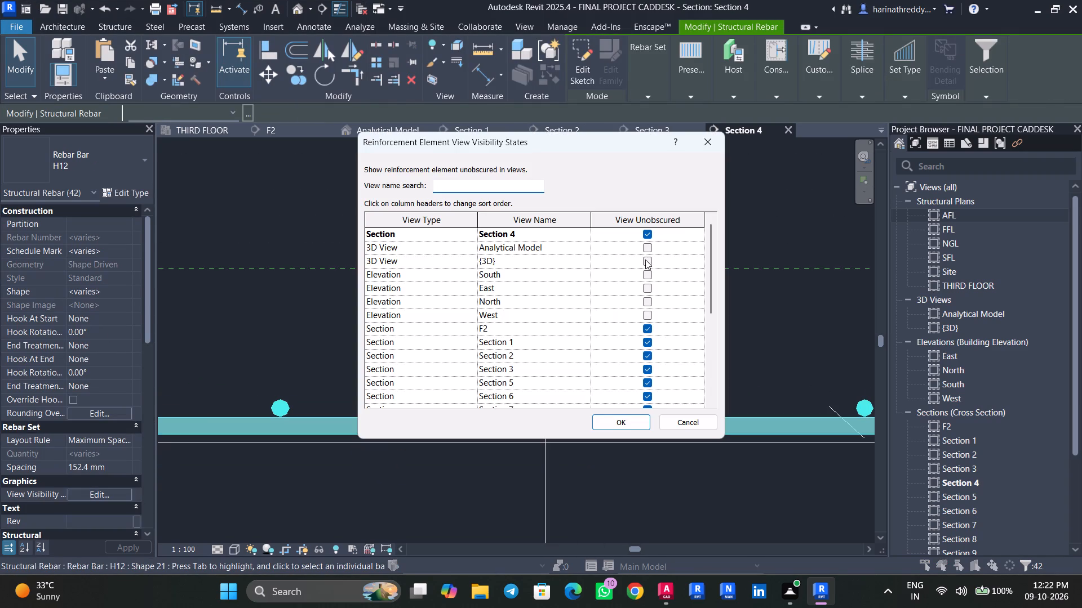
{"action": "left_click", "coordinate": [645, 260]}
{"action": "left_click", "coordinate": [631, 424]}
{"action": "key", "text": "Escape"}
{"action": "key", "text": "Escape"}
{"action": "key", "text": "Escape"}
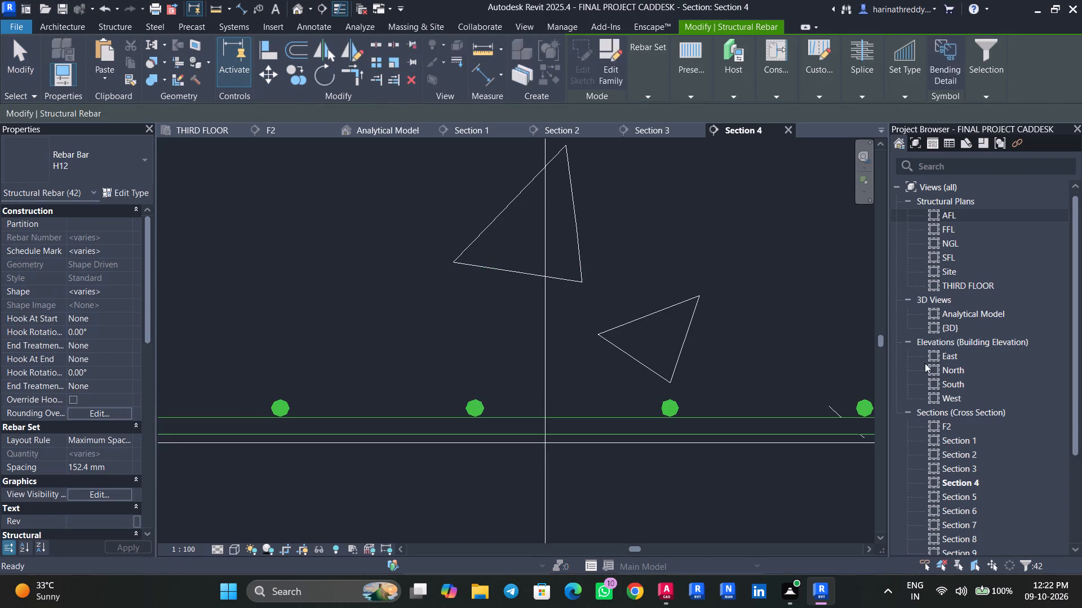
Open the Section 5 view from its section mark on the AFL structural plan.
{"action": "double_click", "coordinate": [963, 220]}
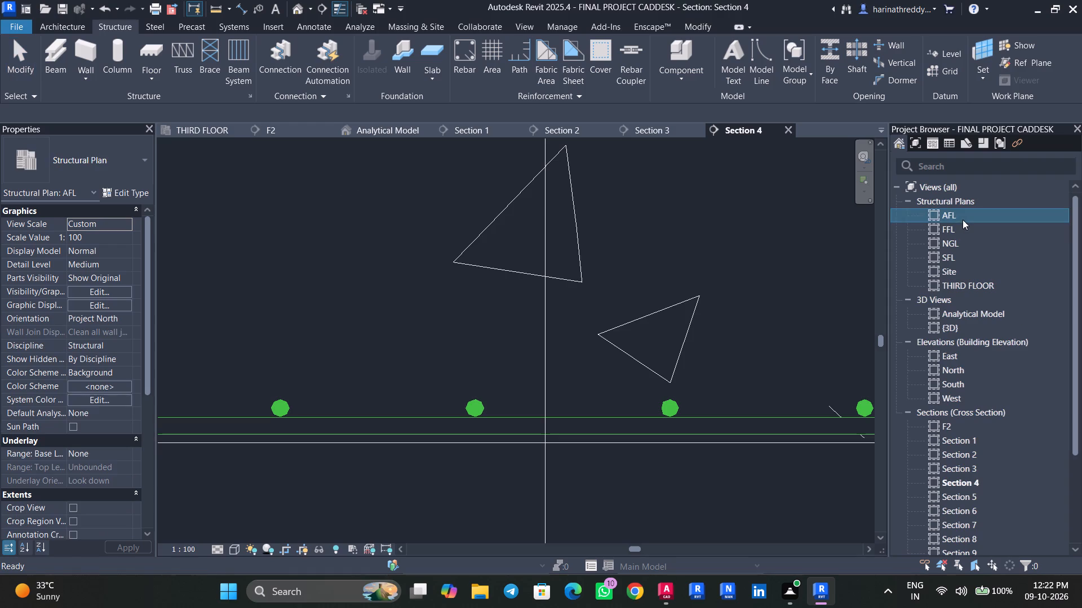
{"action": "scroll", "coordinate": [547, 323], "scroll_direction": "down", "scroll_amount": 5}
{"action": "middle_click_drag", "start_coordinate": [547, 323], "coordinate": [588, 256]}
{"action": "scroll", "coordinate": [649, 356], "scroll_direction": "up", "scroll_amount": 4}
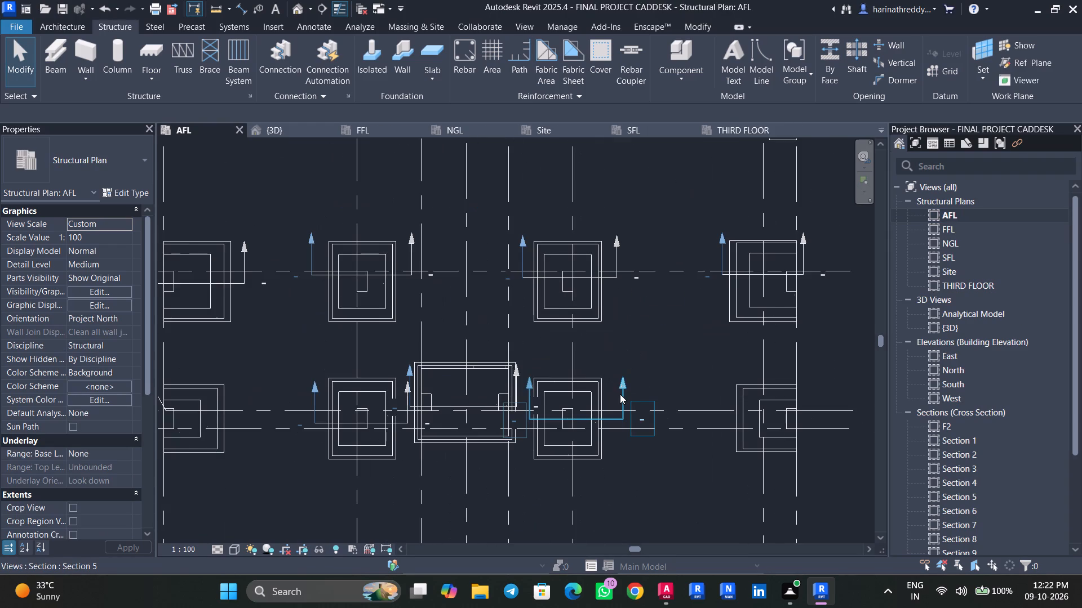
{"action": "left_click", "coordinate": [621, 394]}
{"action": "right_click", "coordinate": [621, 394]}
{"action": "left_click", "coordinate": [648, 256]}
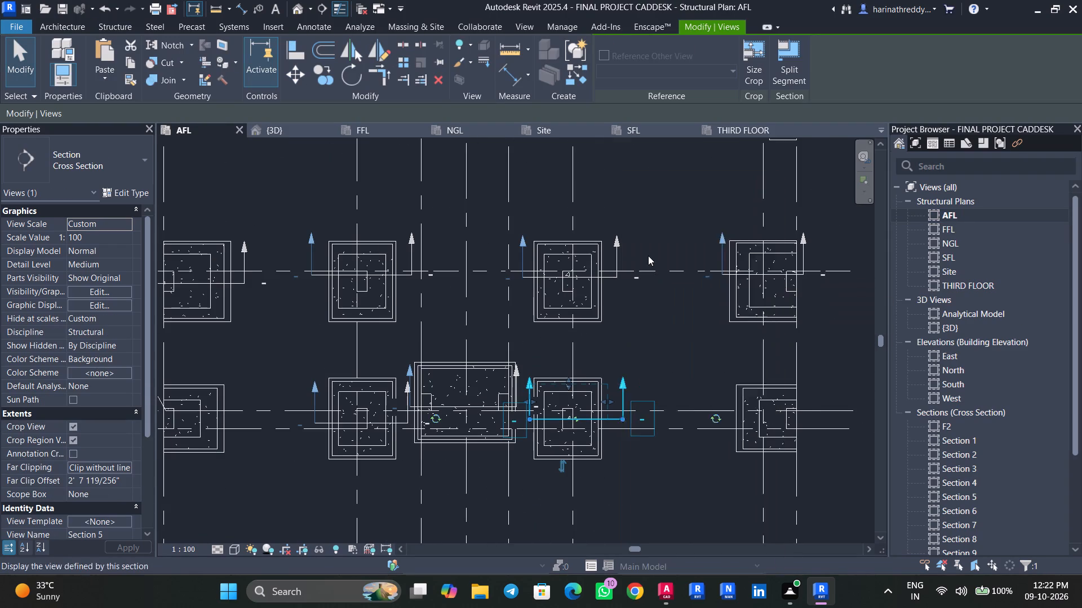
Create a similar H12 shape 21 rebar set from the top bar and place it along the Section 5 footing's bottom.
{"action": "scroll", "coordinate": [472, 401], "scroll_direction": "down", "scroll_amount": 7}
{"action": "scroll", "coordinate": [477, 392], "scroll_direction": "up", "scroll_amount": 1}
{"action": "scroll", "coordinate": [477, 392], "scroll_direction": "down", "scroll_amount": 3}
{"action": "middle_click_drag", "start_coordinate": [490, 403], "coordinate": [668, 424]}
{"action": "left_click", "coordinate": [637, 272]}
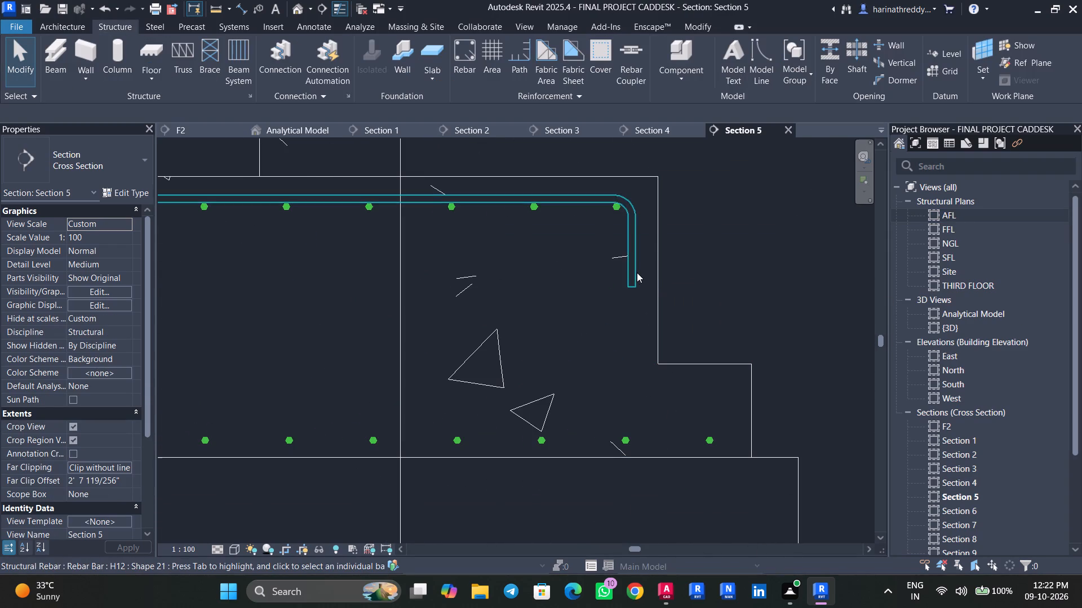
{"action": "scroll", "coordinate": [631, 278], "scroll_direction": "down", "scroll_amount": 3}
{"action": "scroll", "coordinate": [631, 278], "scroll_direction": "up", "scroll_amount": 1}
{"action": "scroll", "coordinate": [631, 278], "scroll_direction": "down", "scroll_amount": 1}
{"action": "scroll", "coordinate": [631, 278], "scroll_direction": "up", "scroll_amount": 1}
{"action": "scroll", "coordinate": [631, 278], "scroll_direction": "down", "scroll_amount": 1}
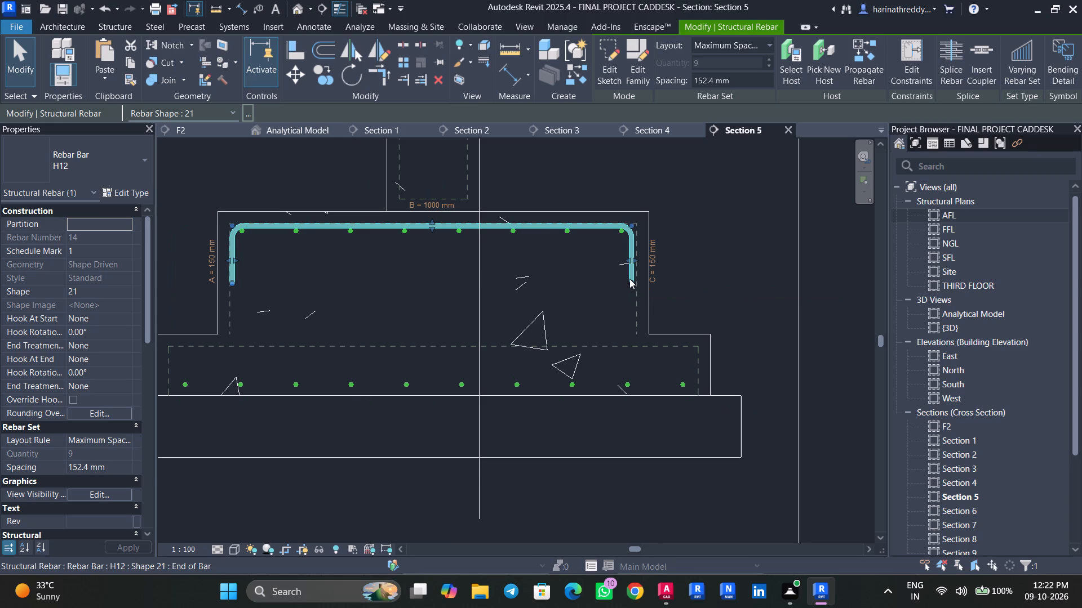
{"action": "type", "text": "CS"}
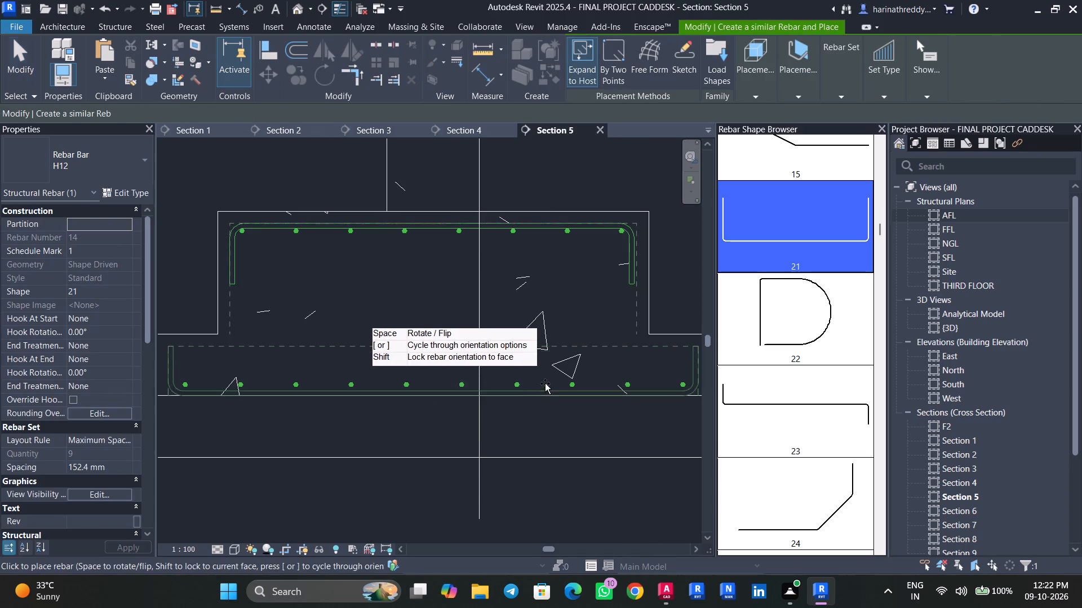
{"action": "left_click", "coordinate": [544, 389]}
{"action": "key", "text": "Escape"}
{"action": "key", "text": "Escape"}
{"action": "key", "text": "Escape"}
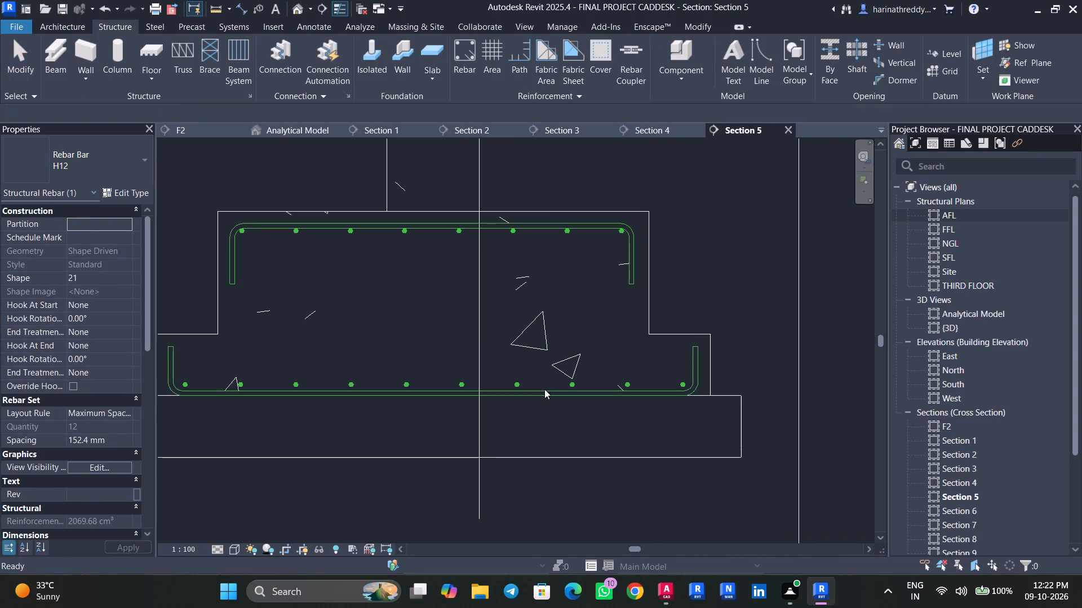
Move the bottom U-bar set in Section 5 slightly up from the footing's base, beneath the straight bars.
{"action": "left_click", "coordinate": [544, 389]}
{"action": "scroll", "coordinate": [433, 391], "scroll_direction": "up", "scroll_amount": 2}
{"action": "scroll", "coordinate": [433, 391], "scroll_direction": "down", "scroll_amount": 1}
{"action": "scroll", "coordinate": [433, 391], "scroll_direction": "up", "scroll_amount": 11}
{"action": "left_click_drag", "start_coordinate": [432, 390], "coordinate": [430, 379]}
Set both legs, A and C, of the bottom U-bar in Section 5 to 85 mm.
{"action": "scroll", "coordinate": [430, 379], "scroll_direction": "down", "scroll_amount": 7}
{"action": "scroll", "coordinate": [430, 379], "scroll_direction": "up", "scroll_amount": 1}
{"action": "scroll", "coordinate": [430, 378], "scroll_direction": "down", "scroll_amount": 3}
{"action": "middle_click_drag", "start_coordinate": [392, 399], "coordinate": [615, 426]}
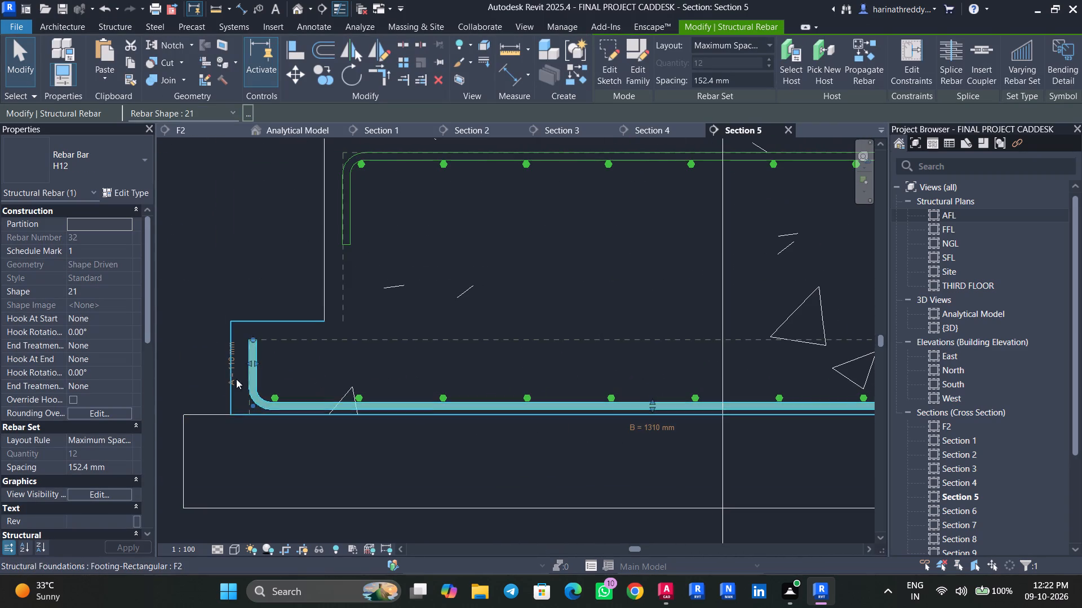
{"action": "scroll", "coordinate": [232, 365], "scroll_direction": "up", "scroll_amount": 2}
{"action": "left_click", "coordinate": [230, 365]}
{"action": "type", "text": "85"}
{"action": "key", "text": "Return"}
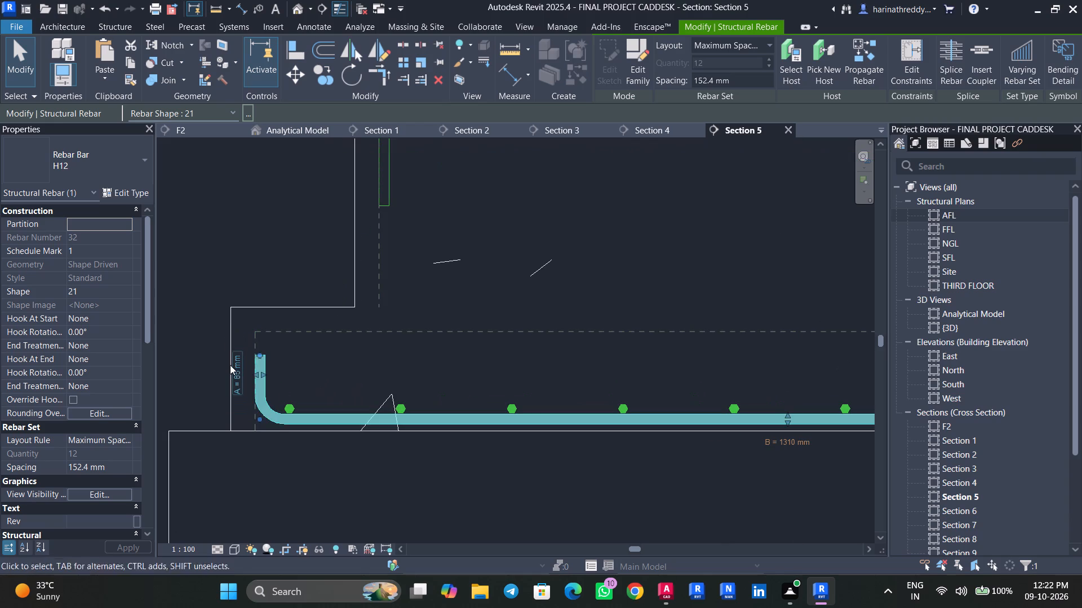
{"action": "key", "text": "Escape"}
{"action": "key", "text": "Escape"}
{"action": "scroll", "coordinate": [628, 307], "scroll_direction": "up", "scroll_amount": 1}
{"action": "scroll", "coordinate": [631, 305], "scroll_direction": "down", "scroll_amount": 1}
{"action": "middle_click_drag", "start_coordinate": [631, 305], "coordinate": [167, 330]}
{"action": "middle_click_drag", "start_coordinate": [535, 336], "coordinate": [227, 367]}
{"action": "middle_click_drag", "start_coordinate": [562, 379], "coordinate": [507, 392]}
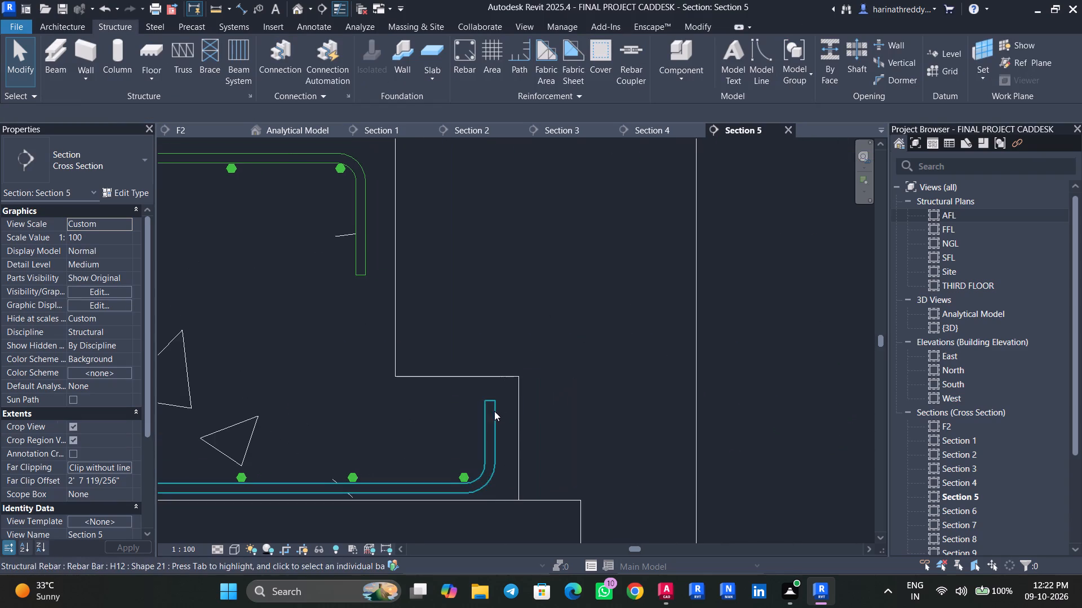
{"action": "left_click", "coordinate": [494, 411]}
{"action": "left_click", "coordinate": [510, 428]}
{"action": "type", "text": "85"}
{"action": "key", "text": "Return"}
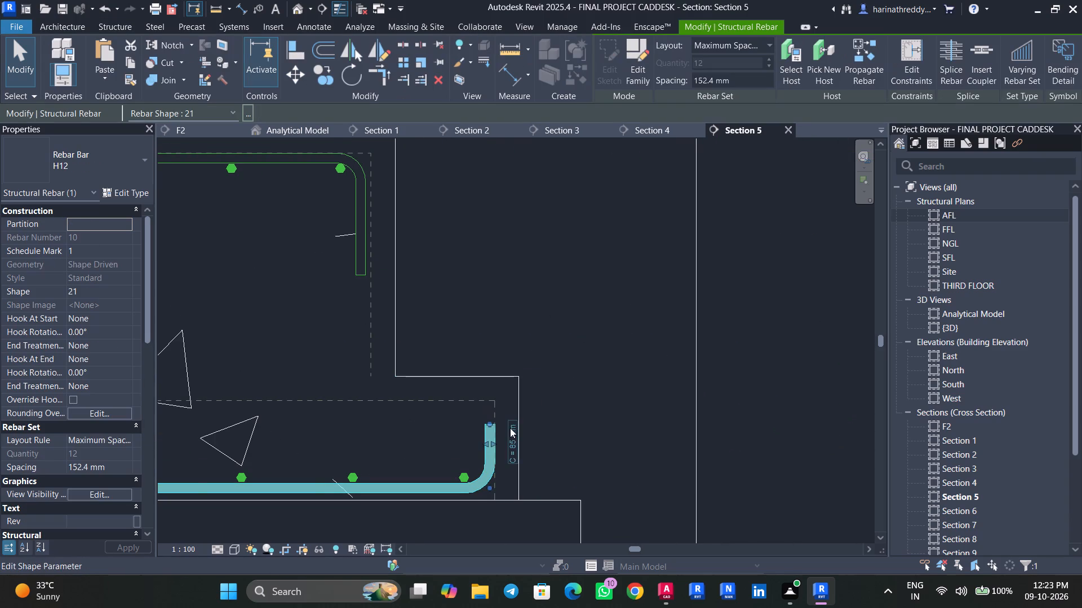
{"action": "scroll", "coordinate": [510, 428], "scroll_direction": "up", "scroll_amount": 1}
{"action": "key", "text": "Escape"}
{"action": "key", "text": "Escape"}
Move the straight H12 bottom bar set in Section 5 closer to the U-bar's A leg.
{"action": "middle_click_drag", "start_coordinate": [372, 423], "coordinate": [828, 394]}
{"action": "middle_click_drag", "start_coordinate": [471, 406], "coordinate": [738, 392]}
{"action": "middle_click_drag", "start_coordinate": [385, 399], "coordinate": [615, 406]}
{"action": "middle_click_drag", "start_coordinate": [340, 415], "coordinate": [462, 420]}
{"action": "scroll", "coordinate": [354, 451], "scroll_direction": "up", "scroll_amount": 5}
{"action": "scroll", "coordinate": [354, 451], "scroll_direction": "down", "scroll_amount": 1}
{"action": "scroll", "coordinate": [354, 451], "scroll_direction": "up", "scroll_amount": 1}
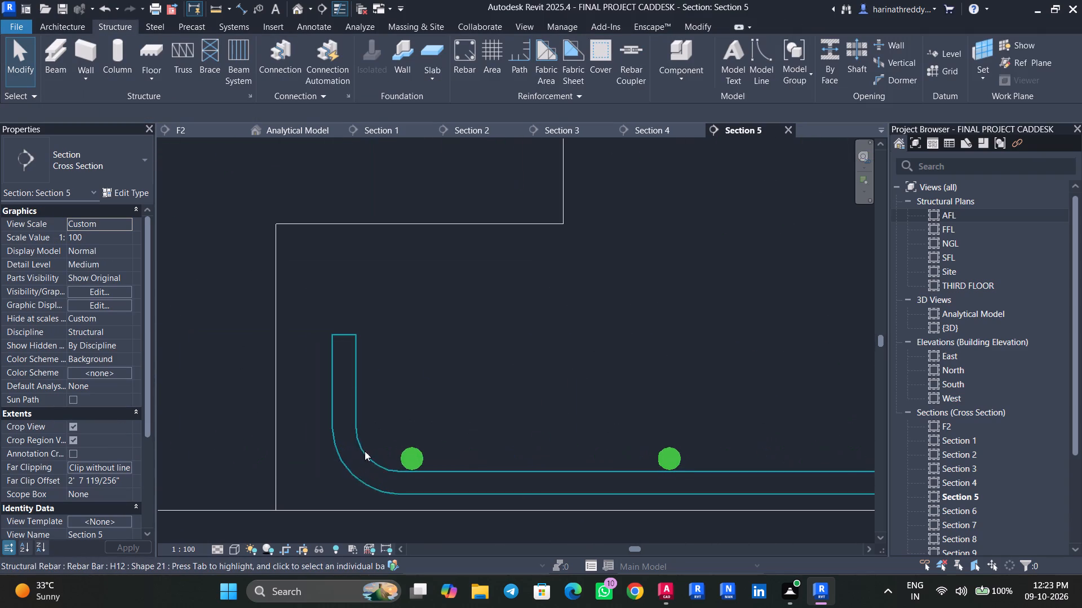
{"action": "left_click", "coordinate": [413, 453]}
{"action": "scroll", "coordinate": [411, 454], "scroll_direction": "up", "scroll_amount": 12}
{"action": "left_click_drag", "start_coordinate": [417, 474], "coordinate": [334, 476]}
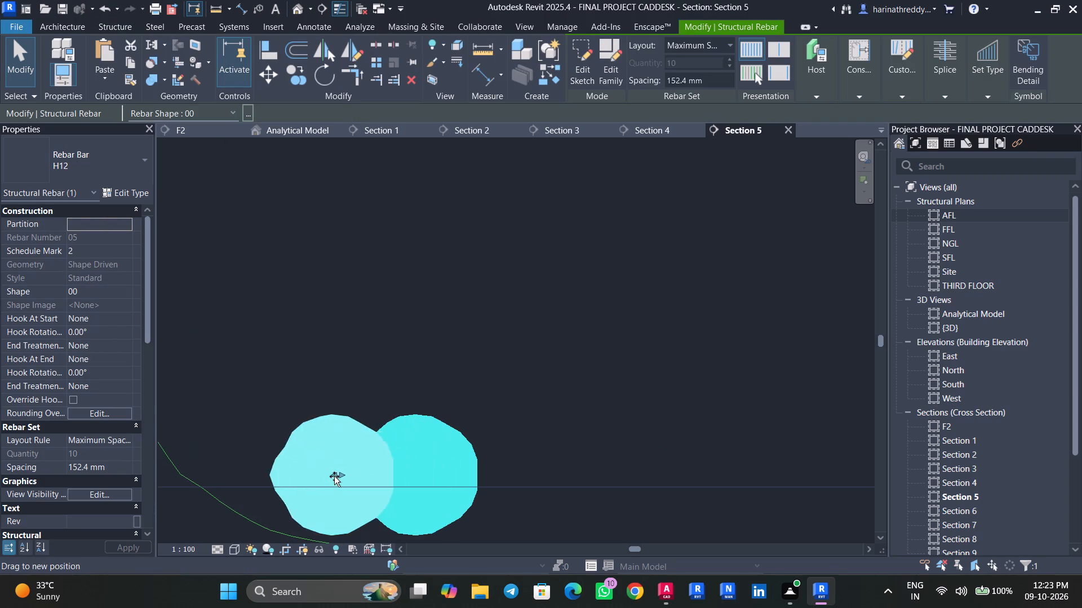
{"action": "left_click_drag", "start_coordinate": [334, 476], "coordinate": [303, 479]}
{"action": "key", "text": "Escape"}
{"action": "key", "text": "Escape"}
{"action": "scroll", "coordinate": [321, 429], "scroll_direction": "down", "scroll_amount": 12}
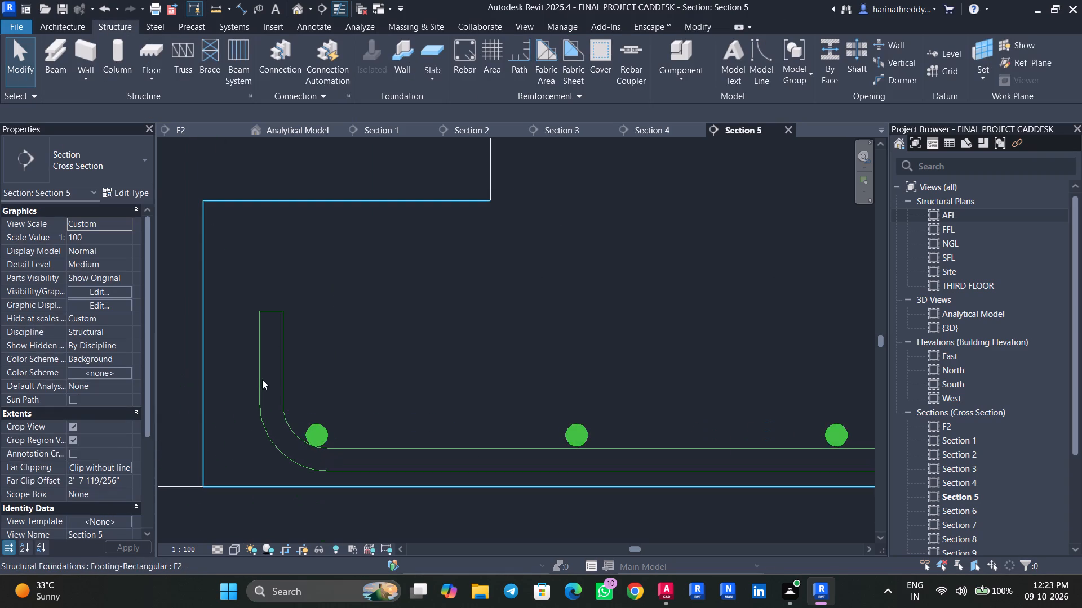
Select all matching H12 rebar instances from the Section 5 bottom U-bar and show them unobscured in the {3D} view.
{"action": "left_click", "coordinate": [261, 373]}
{"action": "type", "text": "SA"}
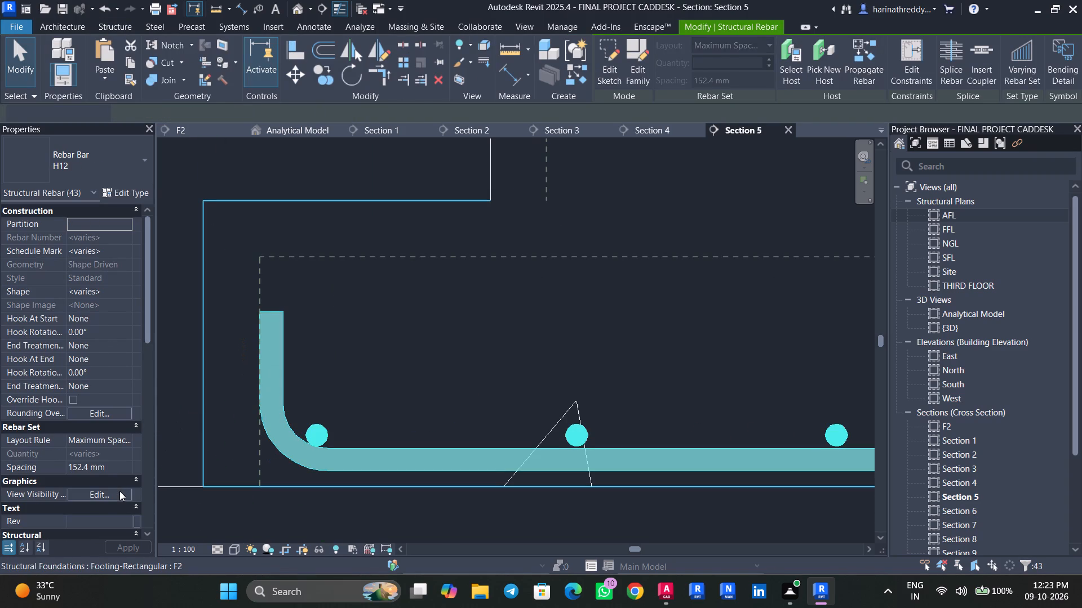
{"action": "left_click", "coordinate": [119, 491]}
{"action": "left_click", "coordinate": [651, 261]}
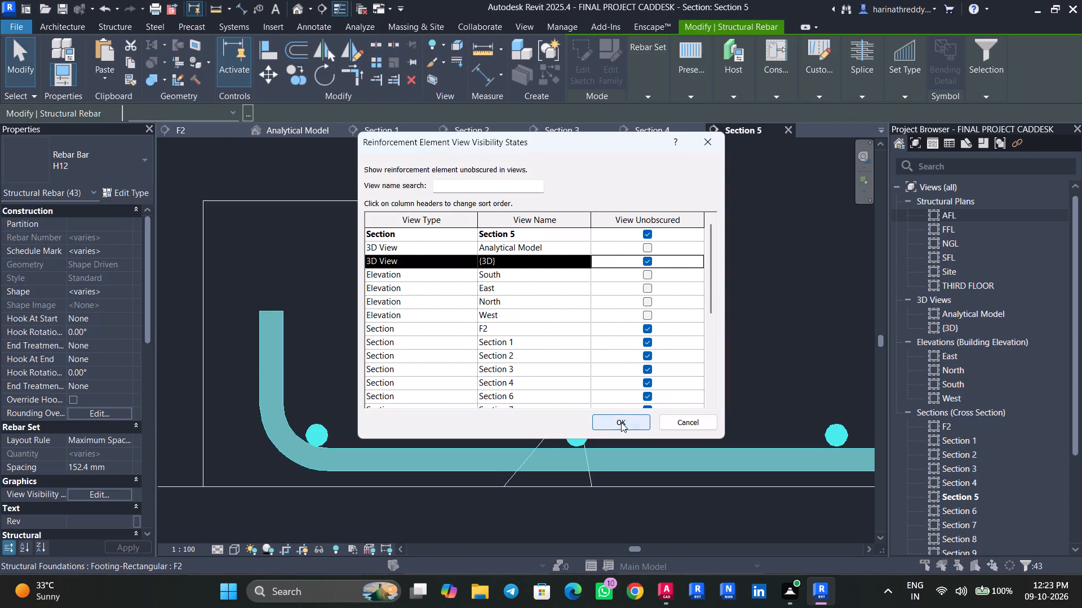
{"action": "left_click", "coordinate": [621, 422]}
{"action": "key", "text": "Escape"}
{"action": "key", "text": "Escape"}
{"action": "key", "text": "Escape"}
Examine the bottom reinforcement along the whole Section 5 footing, including the fit at its C-leg end.
{"action": "middle_click_drag", "start_coordinate": [742, 345], "coordinate": [462, 339]}
{"action": "middle_click_drag", "start_coordinate": [765, 345], "coordinate": [406, 318]}
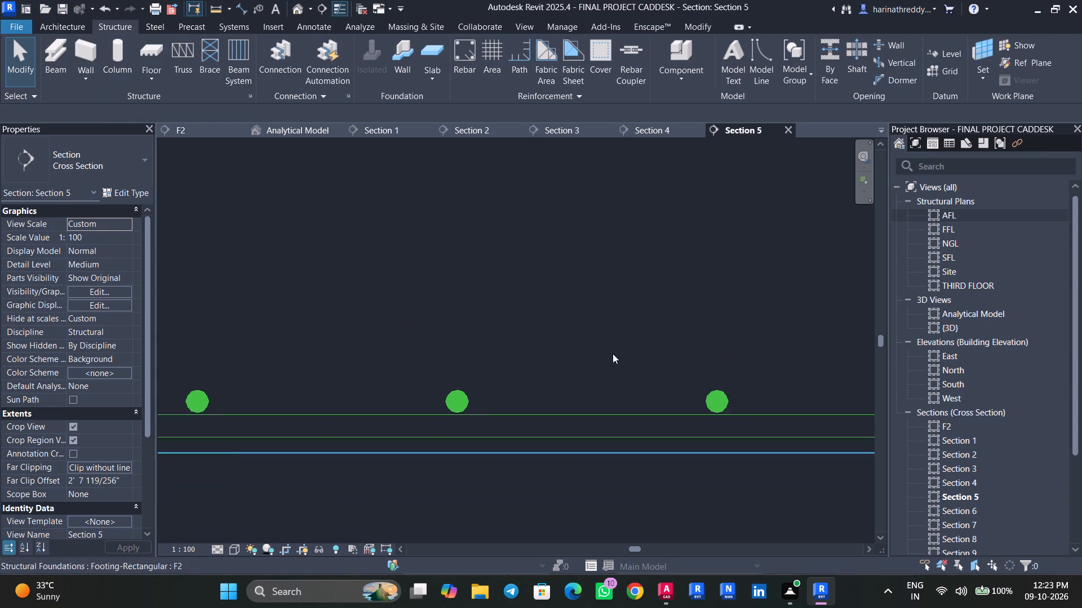
{"action": "middle_click_drag", "start_coordinate": [748, 344], "coordinate": [438, 351]}
{"action": "scroll", "coordinate": [438, 351], "scroll_direction": "down", "scroll_amount": 1}
{"action": "middle_click_drag", "start_coordinate": [821, 369], "coordinate": [630, 374]}
{"action": "middle_click_drag", "start_coordinate": [867, 363], "coordinate": [669, 387]}
{"action": "scroll", "coordinate": [669, 387], "scroll_direction": "down", "scroll_amount": 1}
{"action": "middle_click_drag", "start_coordinate": [825, 375], "coordinate": [689, 391]}
{"action": "scroll", "coordinate": [800, 430], "scroll_direction": "up", "scroll_amount": 10}
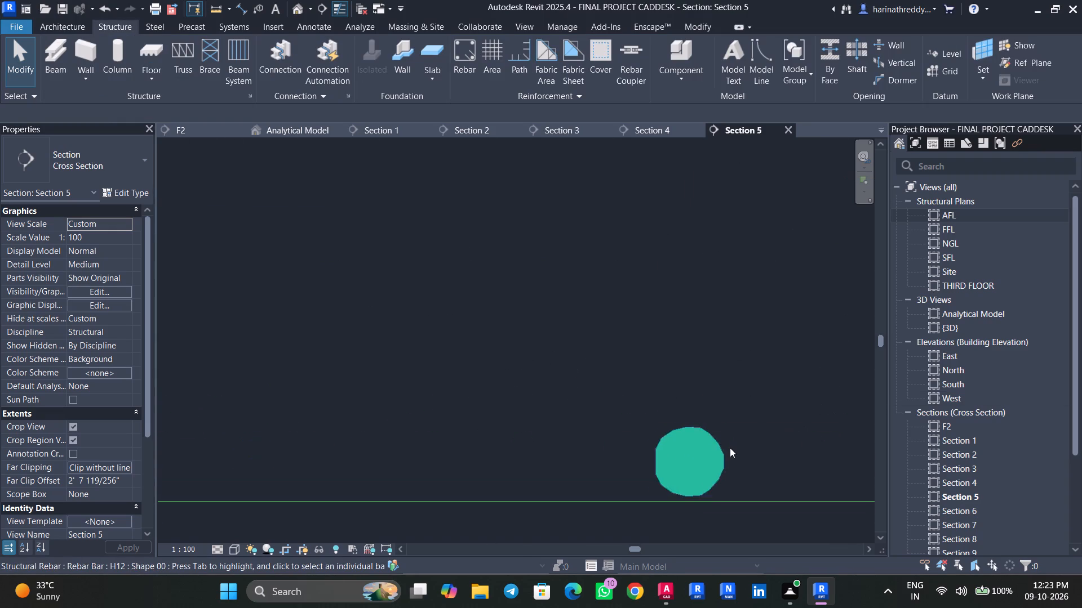
{"action": "scroll", "coordinate": [730, 448], "scroll_direction": "up", "scroll_amount": 1}
{"action": "scroll", "coordinate": [730, 447], "scroll_direction": "down", "scroll_amount": 16}
{"action": "scroll", "coordinate": [729, 433], "scroll_direction": "up", "scroll_amount": 1}
{"action": "scroll", "coordinate": [729, 433], "scroll_direction": "down", "scroll_amount": 9}
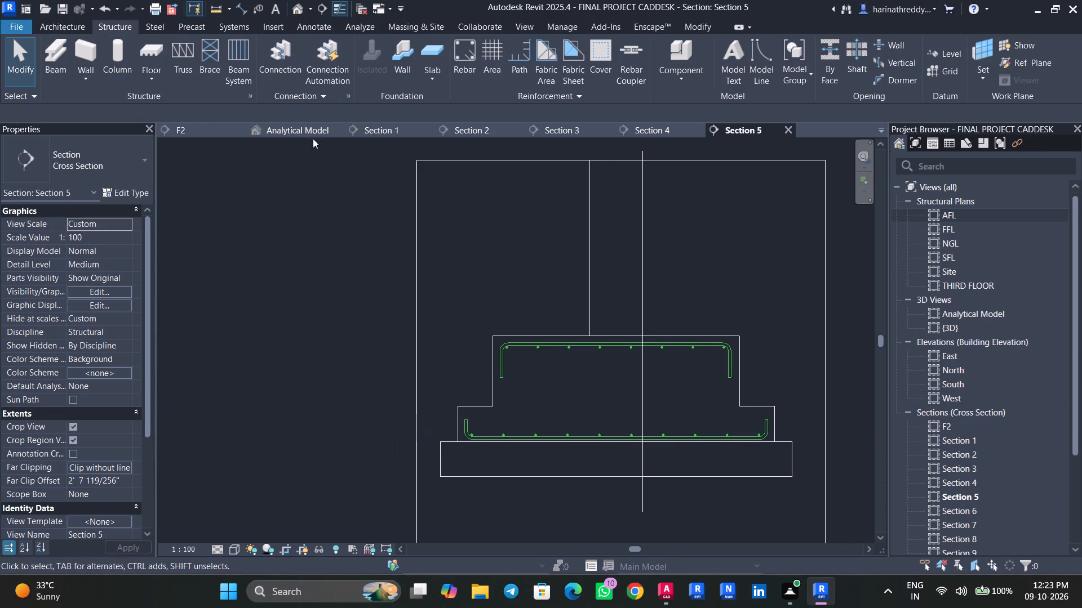
Switch to the {3D} view and inspect the footings for missing bottom U-bars.
{"action": "left_click", "coordinate": [299, 14]}
{"action": "scroll", "coordinate": [607, 385], "scroll_direction": "down", "scroll_amount": 4}
{"action": "scroll", "coordinate": [607, 385], "scroll_direction": "up", "scroll_amount": 1}
{"action": "scroll", "coordinate": [606, 377], "scroll_direction": "down", "scroll_amount": 1}
{"action": "scroll", "coordinate": [490, 473], "scroll_direction": "up", "scroll_amount": 4}
{"action": "scroll", "coordinate": [489, 473], "scroll_direction": "down", "scroll_amount": 1}
{"action": "scroll", "coordinate": [484, 473], "scroll_direction": "up", "scroll_amount": 10}
{"action": "middle_click_drag", "start_coordinate": [258, 412], "coordinate": [515, 428]}
{"action": "scroll", "coordinate": [473, 422], "scroll_direction": "down", "scroll_amount": 6}
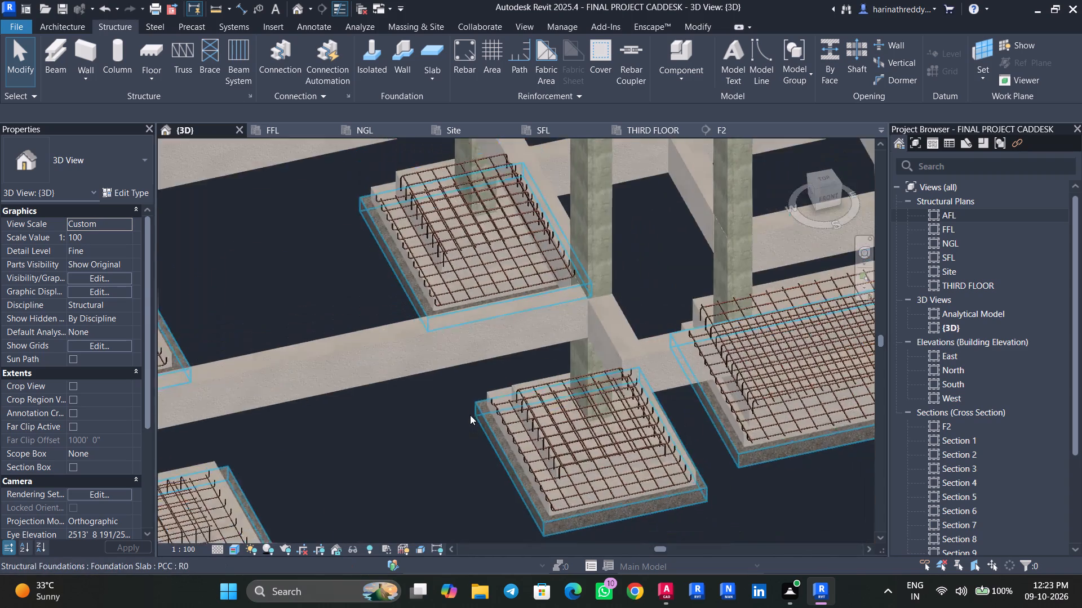
Inspect the footings across the foundation model for any still missing bottom U-bars.
{"action": "scroll", "coordinate": [470, 415], "scroll_direction": "down", "scroll_amount": 3}
{"action": "scroll", "coordinate": [469, 404], "scroll_direction": "up", "scroll_amount": 1}
{"action": "scroll", "coordinate": [349, 325], "scroll_direction": "up", "scroll_amount": 1}
{"action": "middle_click_drag", "start_coordinate": [349, 325], "coordinate": [478, 468]}
{"action": "scroll", "coordinate": [467, 459], "scroll_direction": "down", "scroll_amount": 5}
{"action": "middle_click_drag", "start_coordinate": [389, 352], "coordinate": [493, 506]}
{"action": "scroll", "coordinate": [373, 346], "scroll_direction": "up", "scroll_amount": 3}
{"action": "scroll", "coordinate": [373, 346], "scroll_direction": "down", "scroll_amount": 1}
{"action": "scroll", "coordinate": [379, 342], "scroll_direction": "up", "scroll_amount": 2}
{"action": "scroll", "coordinate": [533, 357], "scroll_direction": "down", "scroll_amount": 1}
{"action": "scroll", "coordinate": [533, 357], "scroll_direction": "up", "scroll_amount": 2}
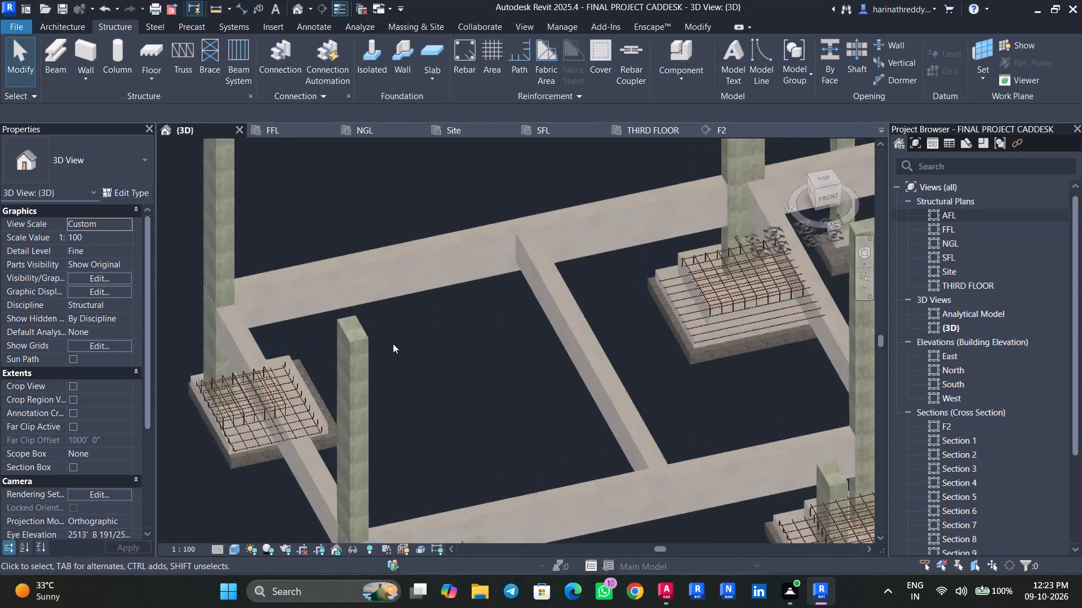
{"action": "scroll", "coordinate": [393, 343], "scroll_direction": "up", "scroll_amount": 2}
{"action": "middle_click_drag", "start_coordinate": [520, 347], "coordinate": [264, 418]}
{"action": "middle_click_drag", "start_coordinate": [570, 417], "coordinate": [313, 433]}
{"action": "middle_click_drag", "start_coordinate": [717, 406], "coordinate": [548, 417]}
{"action": "scroll", "coordinate": [548, 417], "scroll_direction": "up", "scroll_amount": 1}
{"action": "middle_click_drag", "start_coordinate": [473, 411], "coordinate": [797, 414]}
{"action": "scroll", "coordinate": [411, 404], "scroll_direction": "up", "scroll_amount": 4}
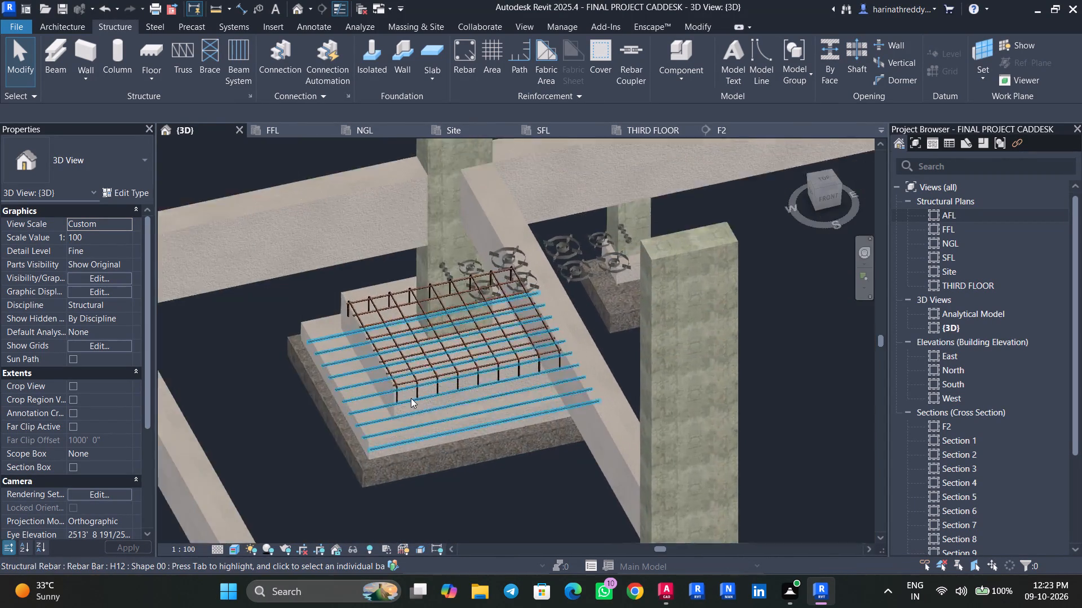
{"action": "scroll", "coordinate": [411, 398], "scroll_direction": "down", "scroll_amount": 5}
{"action": "scroll", "coordinate": [413, 392], "scroll_direction": "up", "scroll_amount": 1}
{"action": "scroll", "coordinate": [413, 392], "scroll_direction": "down", "scroll_amount": 9}
{"action": "middle_click_drag", "start_coordinate": [697, 355], "coordinate": [656, 274]}
{"action": "scroll", "coordinate": [635, 366], "scroll_direction": "up", "scroll_amount": 1}
{"action": "scroll", "coordinate": [610, 430], "scroll_direction": "up", "scroll_amount": 1}
{"action": "middle_click_drag", "start_coordinate": [610, 430], "coordinate": [656, 287]}
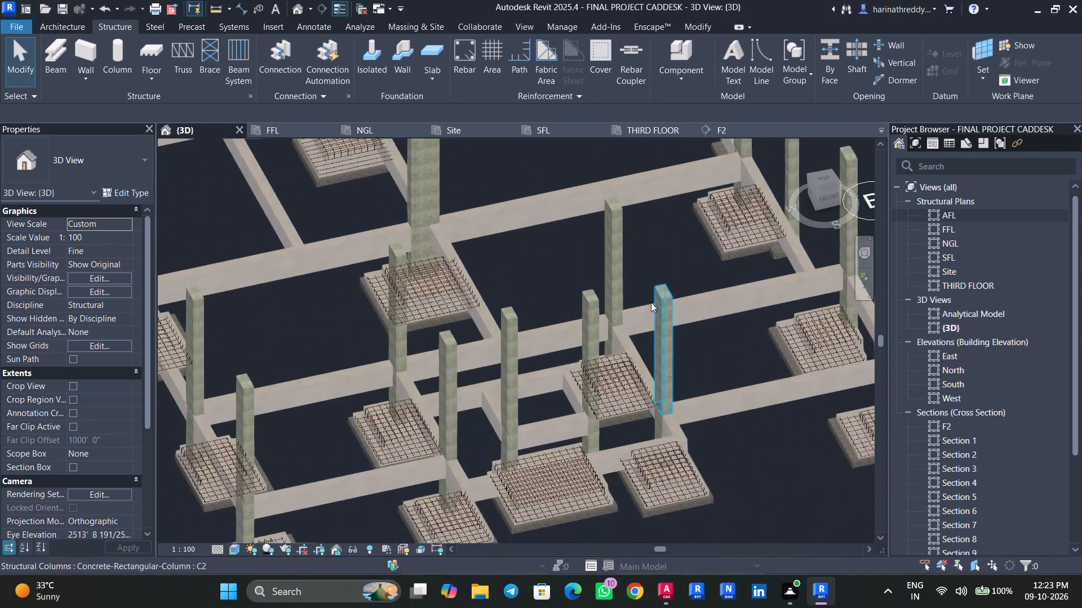
{"action": "scroll", "coordinate": [606, 402], "scroll_direction": "up", "scroll_amount": 11}
{"action": "scroll", "coordinate": [635, 395], "scroll_direction": "down", "scroll_amount": 1}
{"action": "scroll", "coordinate": [635, 395], "scroll_direction": "up", "scroll_amount": 1}
{"action": "scroll", "coordinate": [636, 405], "scroll_direction": "down", "scroll_amount": 3}
{"action": "scroll", "coordinate": [635, 405], "scroll_direction": "up", "scroll_amount": 1}
{"action": "scroll", "coordinate": [635, 405], "scroll_direction": "down", "scroll_amount": 2}
{"action": "scroll", "coordinate": [629, 390], "scroll_direction": "up", "scroll_amount": 3}
{"action": "scroll", "coordinate": [629, 387], "scroll_direction": "down", "scroll_amount": 9}
{"action": "middle_click_drag", "start_coordinate": [641, 406], "coordinate": [821, 362]}
{"action": "middle_click_drag", "start_coordinate": [577, 323], "coordinate": [691, 475]}
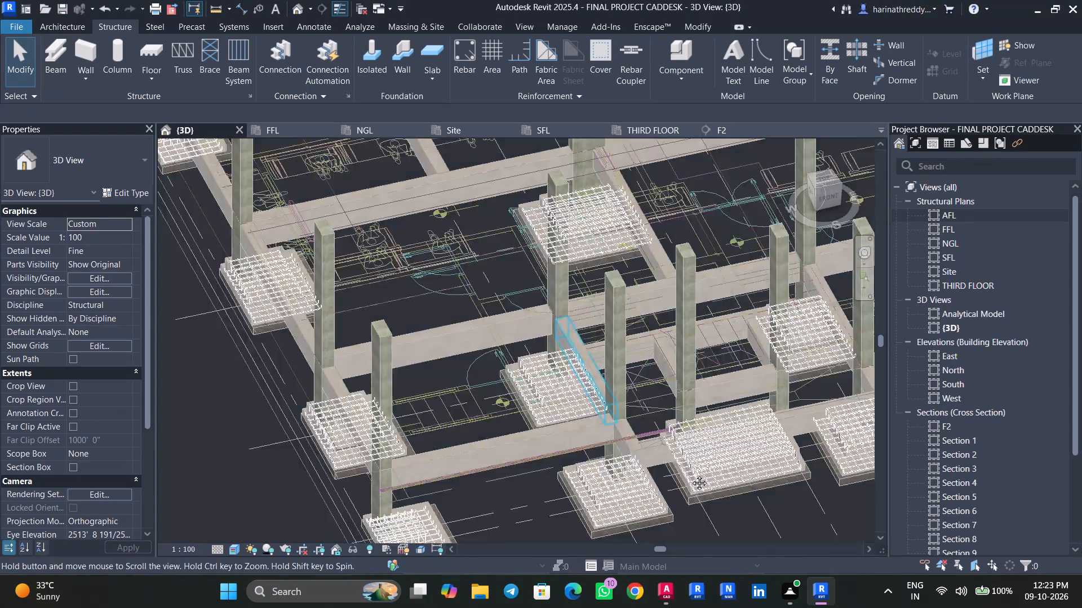
{"action": "middle_click_drag", "start_coordinate": [691, 475], "coordinate": [703, 485]}
{"action": "middle_click_drag", "start_coordinate": [515, 336], "coordinate": [588, 502]}
{"action": "scroll", "coordinate": [642, 360], "scroll_direction": "up", "scroll_amount": 5}
{"action": "scroll", "coordinate": [663, 398], "scroll_direction": "down", "scroll_amount": 1}
{"action": "scroll", "coordinate": [665, 398], "scroll_direction": "up", "scroll_amount": 6}
{"action": "middle_click_drag", "start_coordinate": [633, 392], "coordinate": [500, 369]}
{"action": "scroll", "coordinate": [469, 369], "scroll_direction": "down", "scroll_amount": 6}
{"action": "scroll", "coordinate": [469, 369], "scroll_direction": "up", "scroll_amount": 1}
{"action": "scroll", "coordinate": [469, 369], "scroll_direction": "down", "scroll_amount": 6}
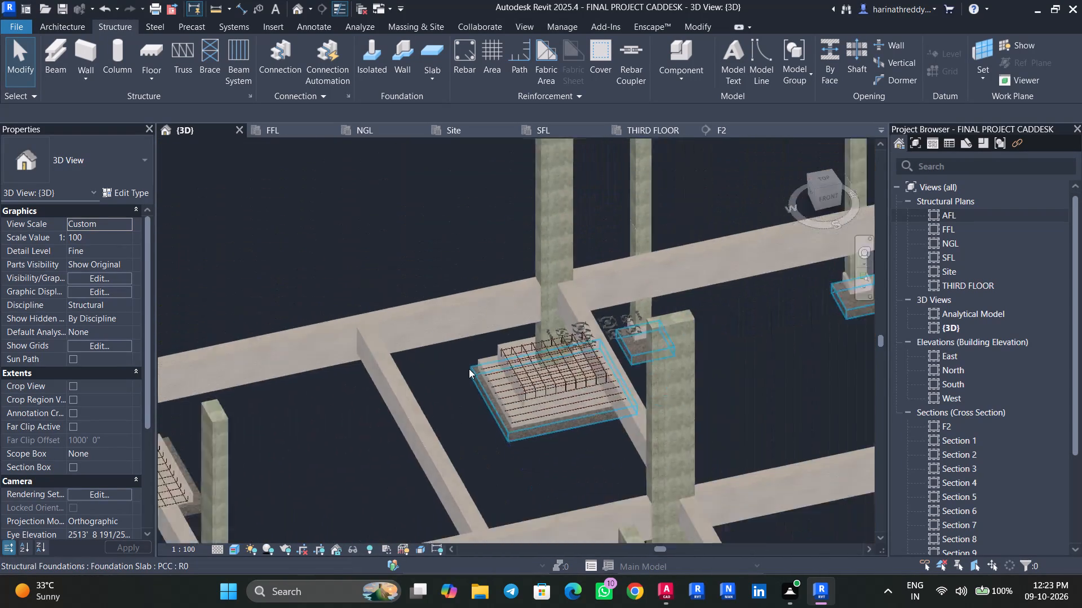
{"action": "scroll", "coordinate": [469, 369], "scroll_direction": "down", "scroll_amount": 8}
Open the section view through the F2 footing at grid 4 from the AFL structural plan.
{"action": "double_click", "coordinate": [943, 214]}
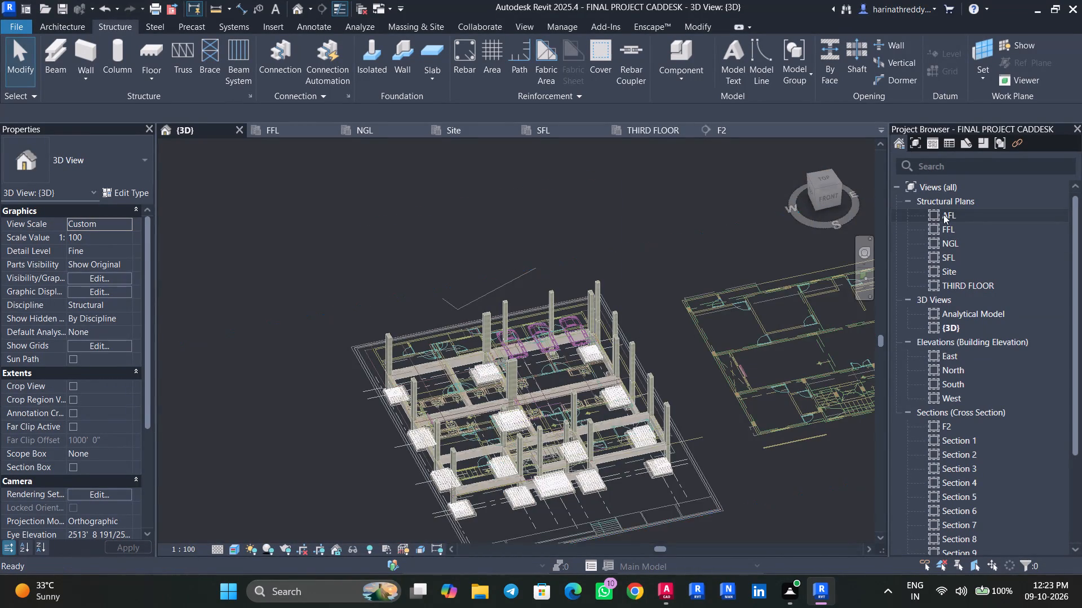
{"action": "scroll", "coordinate": [633, 229], "scroll_direction": "down", "scroll_amount": 10}
{"action": "middle_click_drag", "start_coordinate": [626, 217], "coordinate": [645, 397]}
{"action": "scroll", "coordinate": [617, 298], "scroll_direction": "up", "scroll_amount": 12}
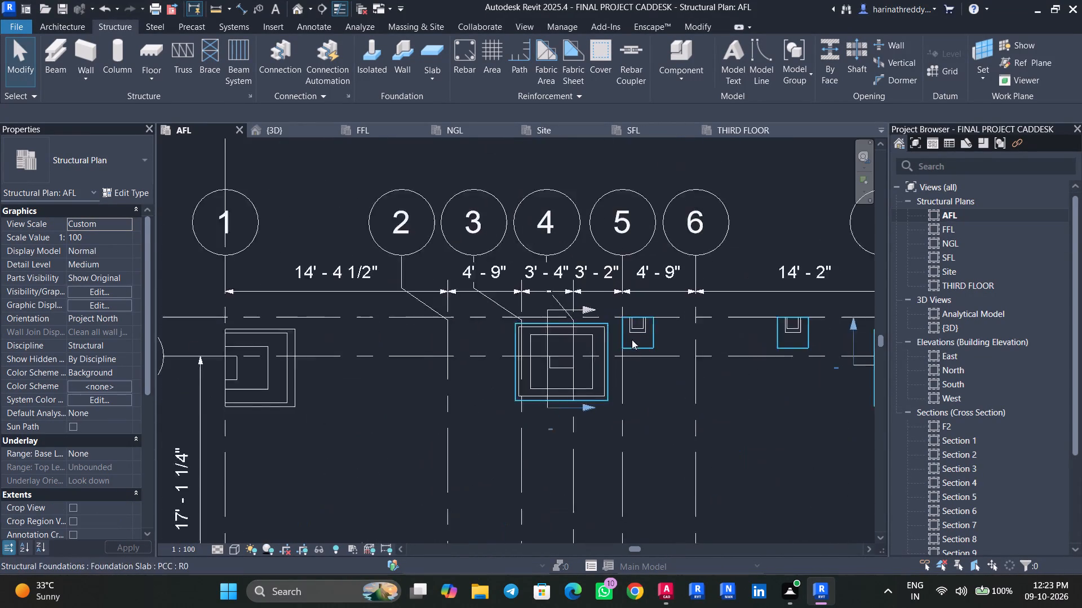
{"action": "left_click", "coordinate": [550, 423]}
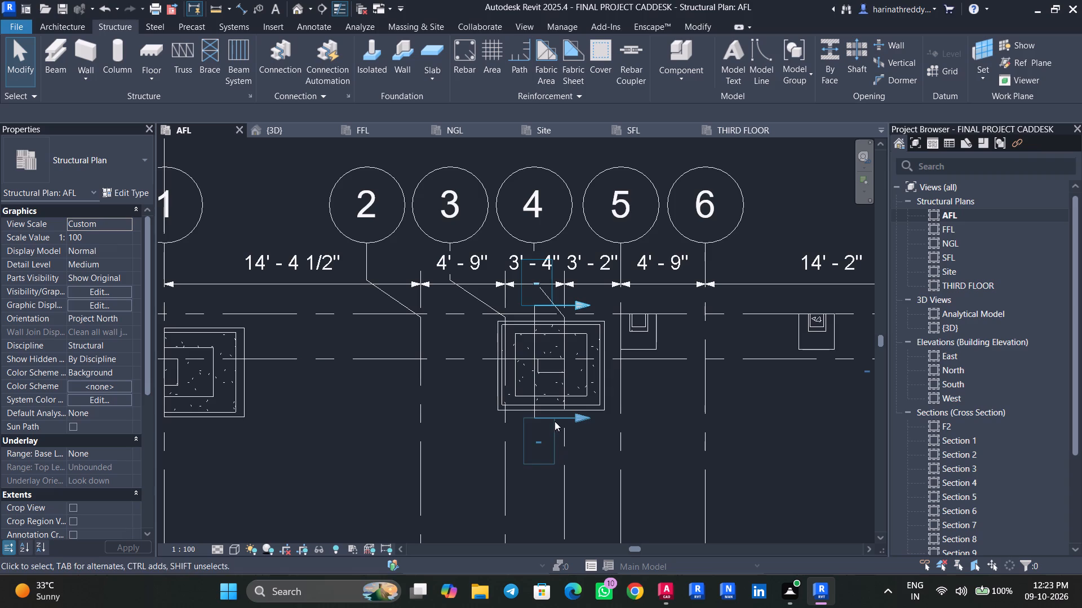
{"action": "key", "text": "Escape"}
{"action": "left_click", "coordinate": [561, 417]}
{"action": "right_click", "coordinate": [561, 416]}
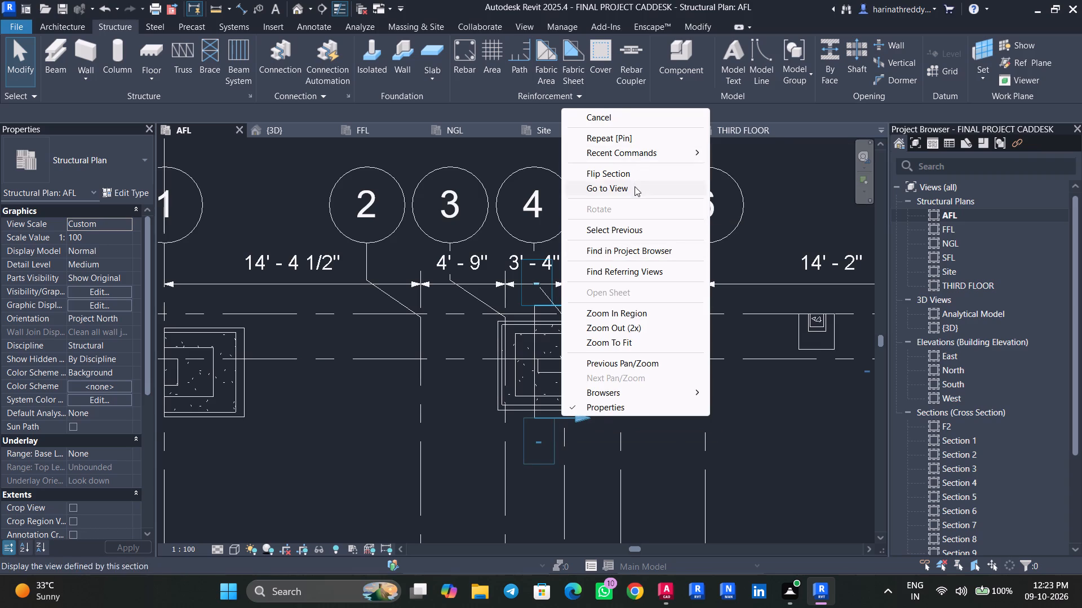
{"action": "left_click", "coordinate": [635, 186]}
{"action": "scroll", "coordinate": [571, 356], "scroll_direction": "down", "scroll_amount": 17}
{"action": "scroll", "coordinate": [573, 357], "scroll_direction": "up", "scroll_amount": 1}
{"action": "scroll", "coordinate": [573, 357], "scroll_direction": "down", "scroll_amount": 4}
{"action": "scroll", "coordinate": [573, 357], "scroll_direction": "up", "scroll_amount": 1}
{"action": "scroll", "coordinate": [562, 349], "scroll_direction": "down", "scroll_amount": 3}
{"action": "scroll", "coordinate": [562, 349], "scroll_direction": "up", "scroll_amount": 1}
{"action": "scroll", "coordinate": [562, 349], "scroll_direction": "down", "scroll_amount": 2}
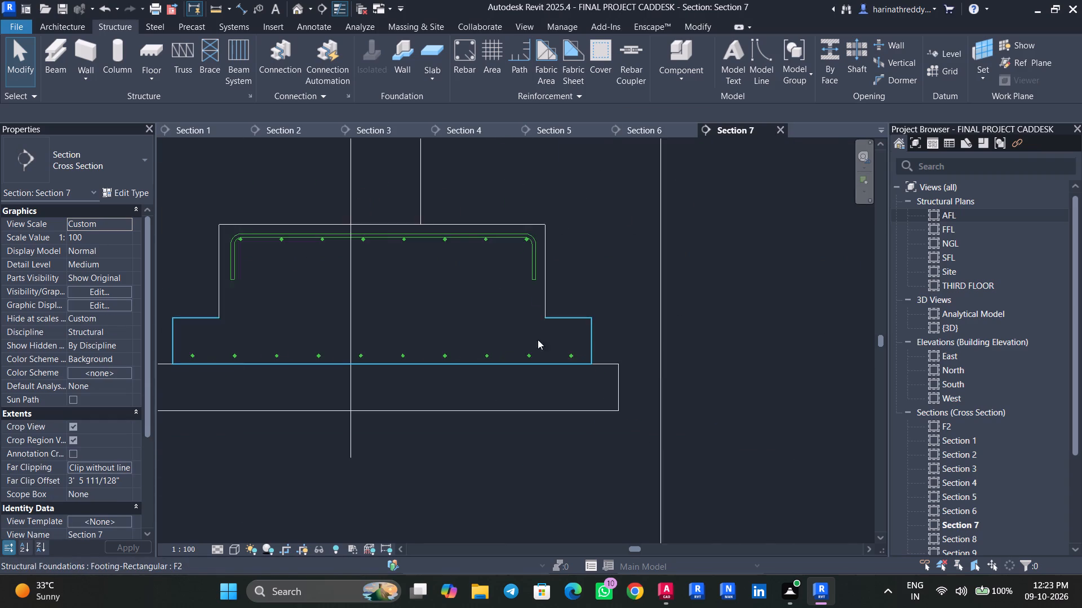
Place an H12 shape 21 U-bar set along the bottom of the Section 7 footing, matching the existing top U-bar.
{"action": "middle_click_drag", "start_coordinate": [529, 340], "coordinate": [634, 364]}
{"action": "left_click", "coordinate": [641, 292]}
{"action": "key", "text": "c"}
{"action": "type", "text": "SA"}
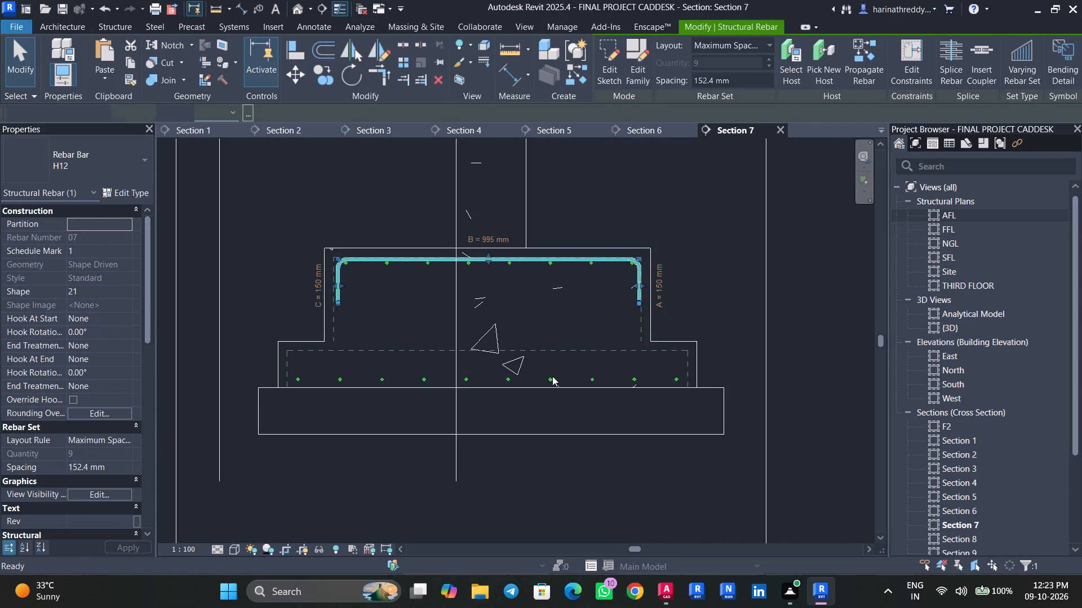
{"action": "left_click", "coordinate": [502, 379]}
{"action": "key", "text": "Escape"}
{"action": "key", "text": "Escape"}
{"action": "key", "text": "Escape"}
{"action": "key", "text": "Escape"}
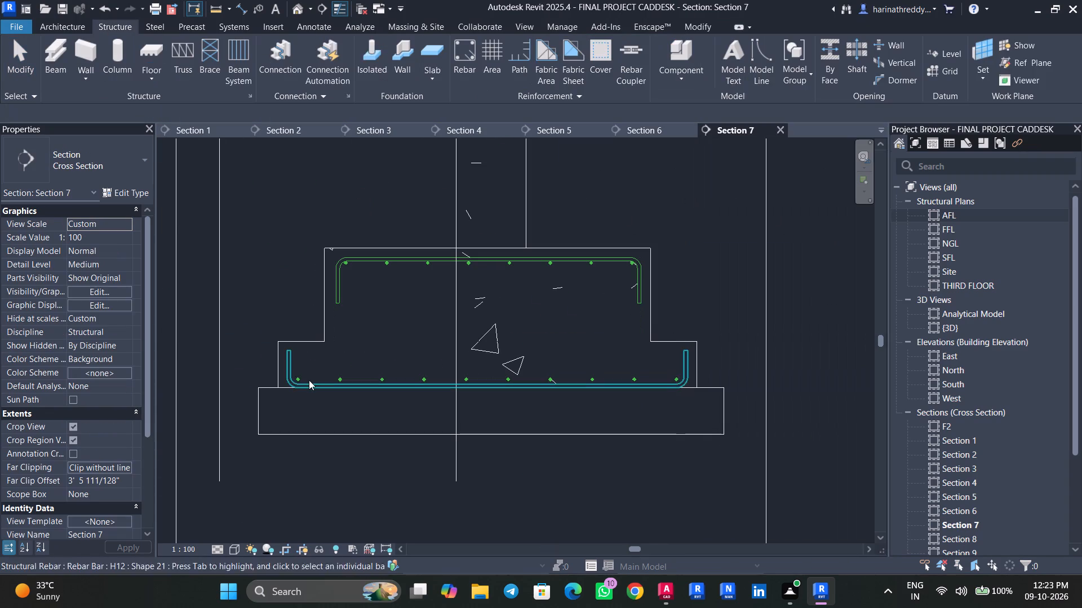
Set both the A and C legs of the Section 7 bottom U-bar to 85 mm.
{"action": "left_click", "coordinate": [290, 371]}
{"action": "left_click", "coordinate": [272, 365]}
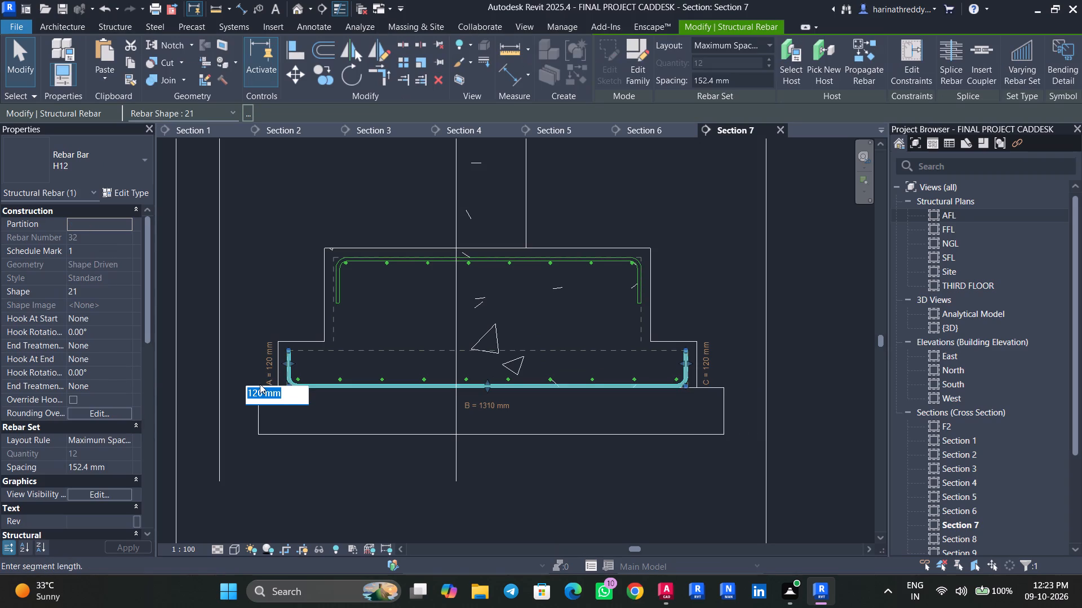
{"action": "type", "text": "85"}
{"action": "key", "text": "Return"}
{"action": "key", "text": "Escape"}
{"action": "key", "text": "Escape"}
{"action": "key", "text": "Escape"}
{"action": "left_click", "coordinate": [687, 363]}
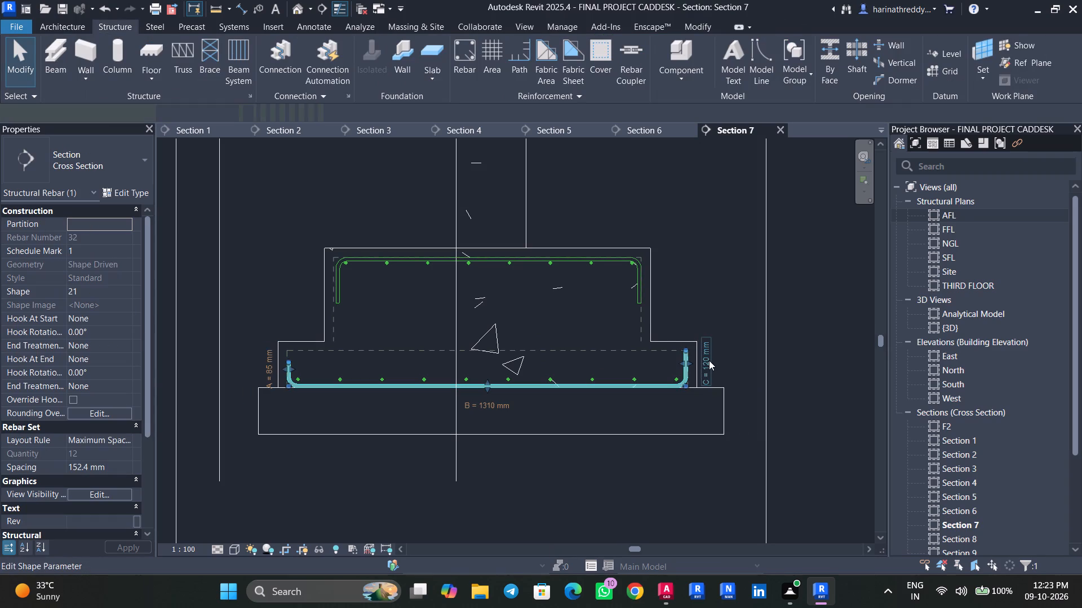
{"action": "left_click", "coordinate": [709, 360]}
{"action": "type", "text": "85"}
{"action": "key", "text": "Return"}
{"action": "key", "text": "Escape"}
{"action": "key", "text": "Escape"}
{"action": "key", "text": "Escape"}
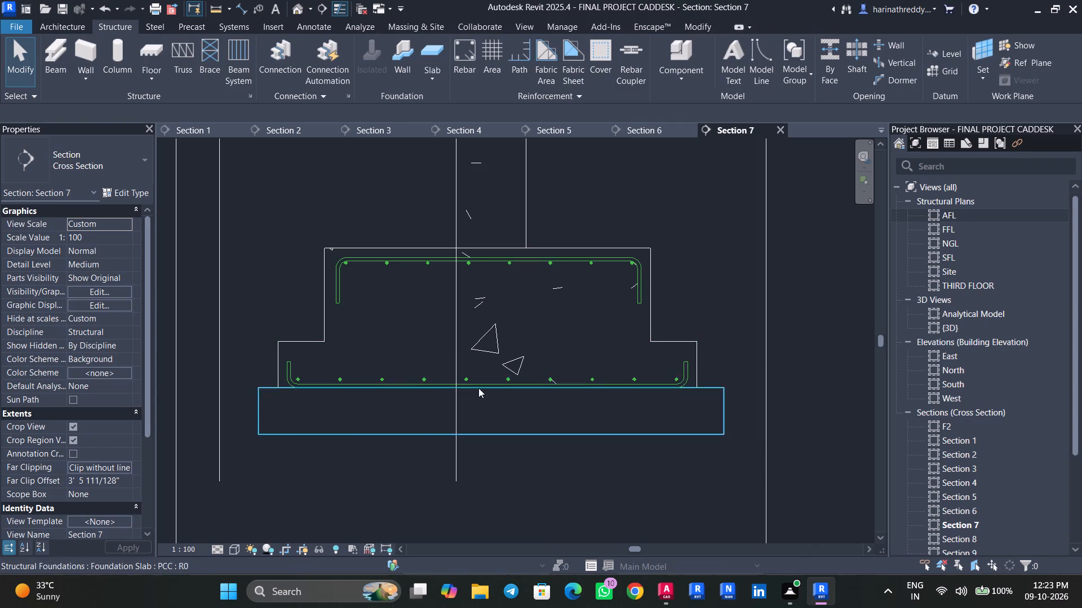
Raise the Section 7 bottom U-bar so it sits directly beneath the straight bottom bars.
{"action": "scroll", "coordinate": [478, 388], "scroll_direction": "up", "scroll_amount": 4}
{"action": "left_click", "coordinate": [478, 388]}
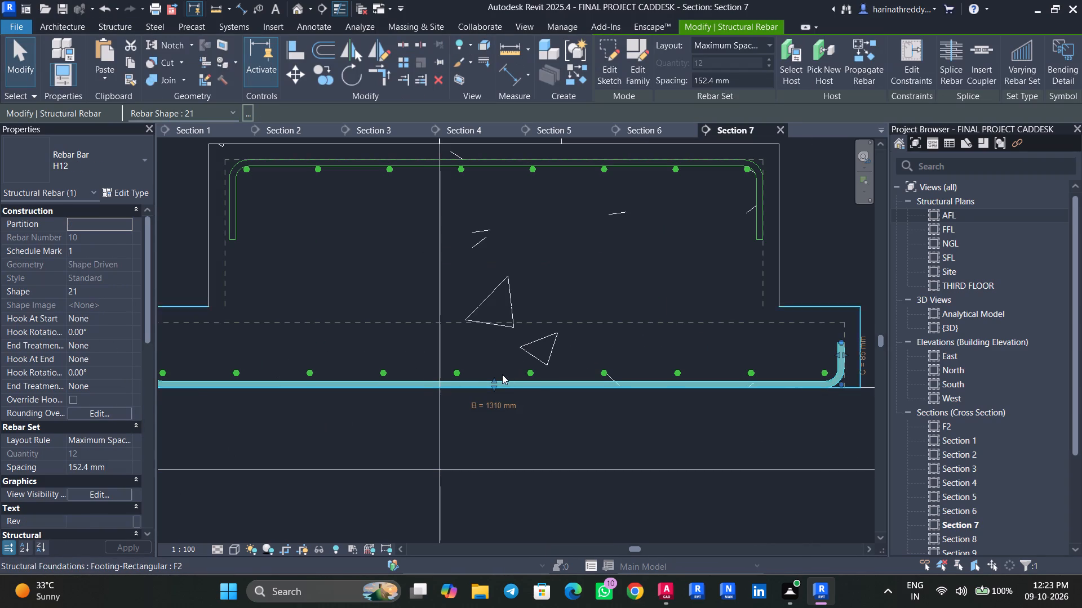
{"action": "scroll", "coordinate": [502, 374], "scroll_direction": "down", "scroll_amount": 1}
{"action": "scroll", "coordinate": [502, 374], "scroll_direction": "up", "scroll_amount": 1}
{"action": "scroll", "coordinate": [502, 374], "scroll_direction": "down", "scroll_amount": 1}
{"action": "scroll", "coordinate": [502, 374], "scroll_direction": "up", "scroll_amount": 11}
{"action": "left_click_drag", "start_coordinate": [491, 383], "coordinate": [487, 372]}
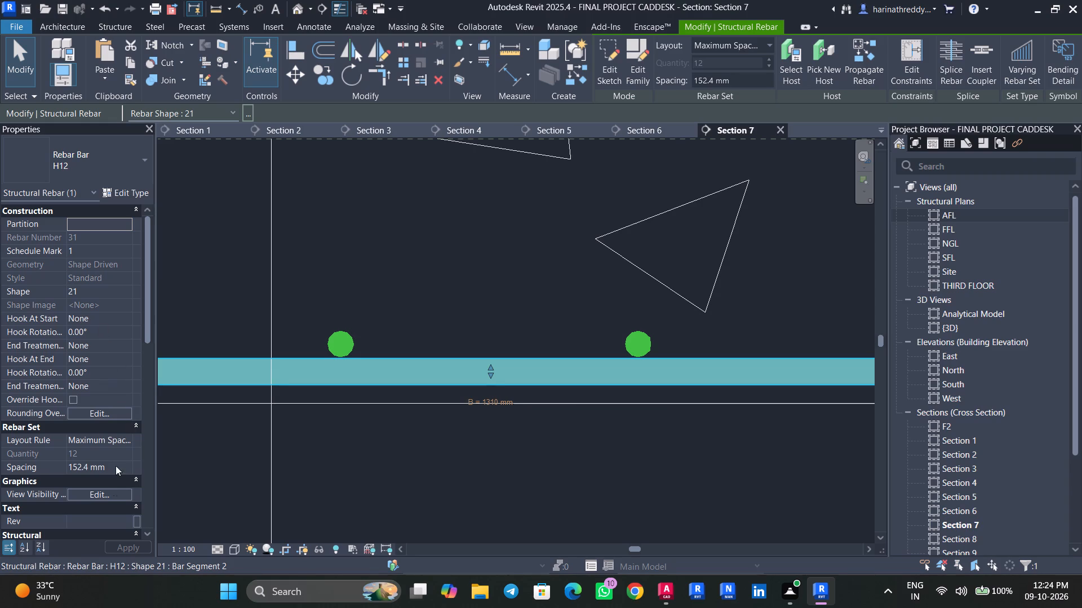
Show the Section 7 bottom U-bar set unobscured in the {3D} view.
{"action": "left_click", "coordinate": [113, 488]}
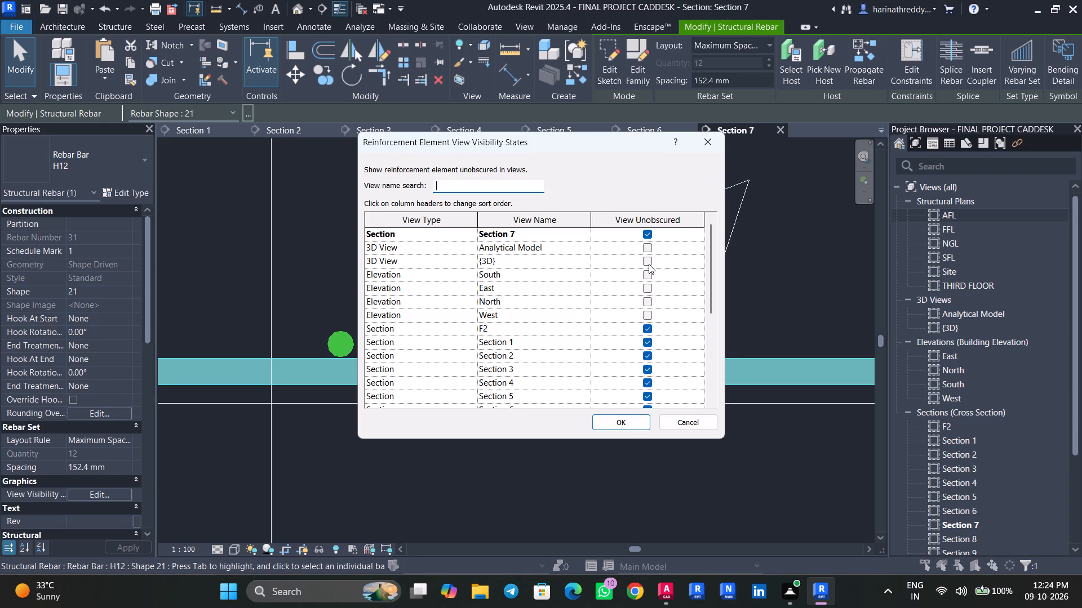
{"action": "left_click", "coordinate": [649, 264]}
{"action": "left_click", "coordinate": [619, 429]}
{"action": "key", "text": "Escape"}
{"action": "key", "text": "Escape"}
{"action": "key", "text": "Escape"}
{"action": "key", "text": "Escape"}
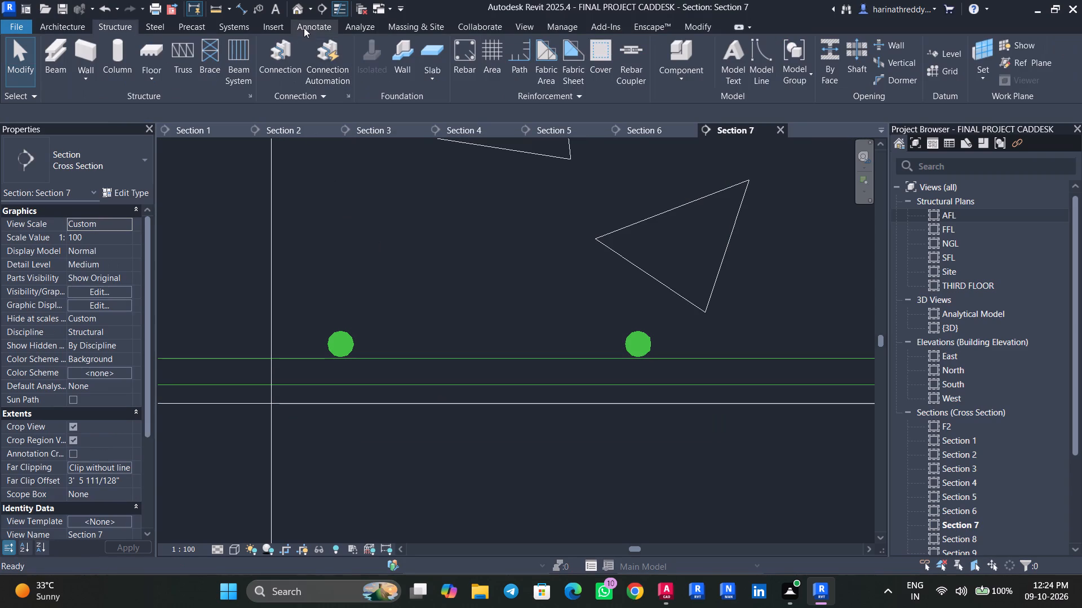
Switch to the {3D} view and check the Section 7 footing and all remaining footings for complete bottom reinforcement.
{"action": "left_click", "coordinate": [300, 17]}
{"action": "left_click", "coordinate": [296, 9]}
{"action": "scroll", "coordinate": [484, 362], "scroll_direction": "up", "scroll_amount": 1}
{"action": "scroll", "coordinate": [484, 362], "scroll_direction": "down", "scroll_amount": 1}
{"action": "scroll", "coordinate": [484, 362], "scroll_direction": "up", "scroll_amount": 3}
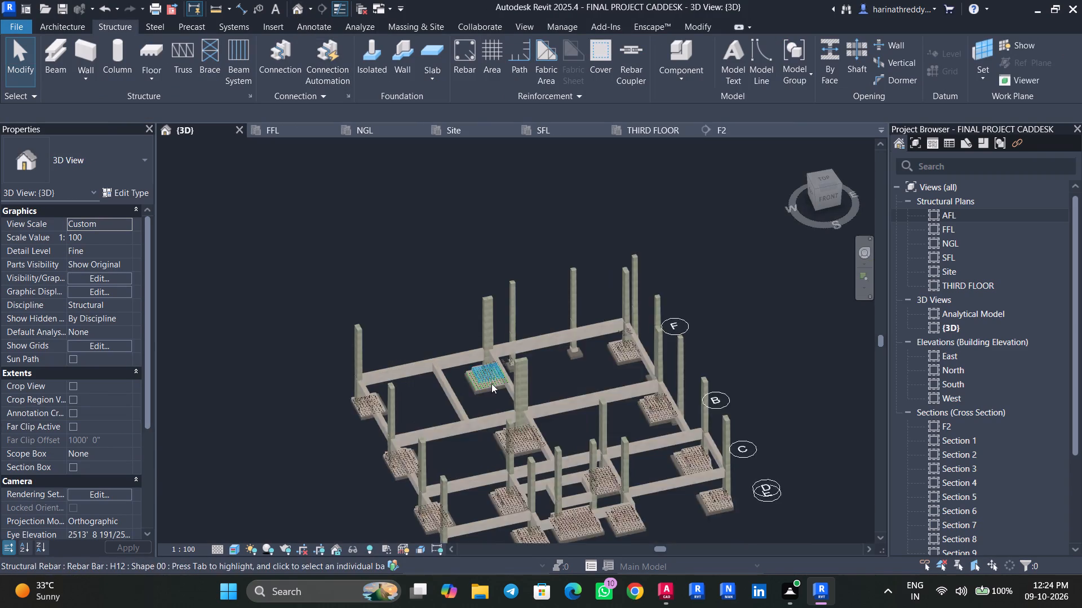
{"action": "scroll", "coordinate": [491, 383], "scroll_direction": "up", "scroll_amount": 12}
{"action": "middle_click_drag", "start_coordinate": [525, 419], "coordinate": [313, 417]}
{"action": "scroll", "coordinate": [309, 369], "scroll_direction": "up", "scroll_amount": 3}
{"action": "scroll", "coordinate": [328, 377], "scroll_direction": "down", "scroll_amount": 3}
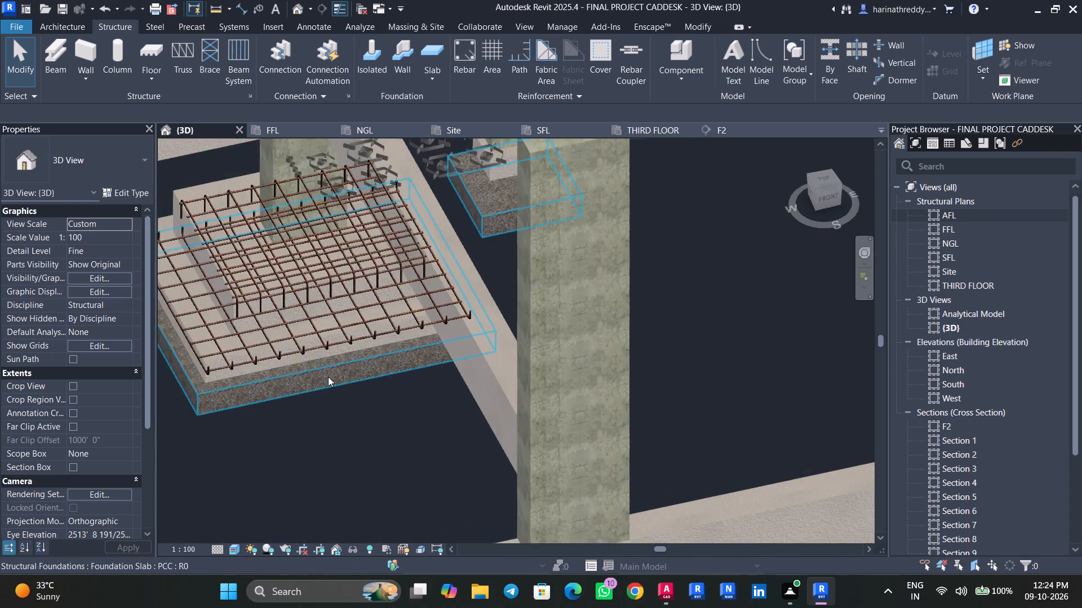
{"action": "scroll", "coordinate": [328, 377], "scroll_direction": "down", "scroll_amount": 2}
{"action": "middle_click_drag", "start_coordinate": [583, 346], "coordinate": [371, 291]}
{"action": "scroll", "coordinate": [371, 290], "scroll_direction": "down", "scroll_amount": 6}
{"action": "scroll", "coordinate": [371, 290], "scroll_direction": "up", "scroll_amount": 1}
{"action": "middle_click_drag", "start_coordinate": [385, 296], "coordinate": [428, 255]}
{"action": "scroll", "coordinate": [620, 231], "scroll_direction": "up", "scroll_amount": 10}
{"action": "middle_click_drag", "start_coordinate": [546, 238], "coordinate": [521, 303]}
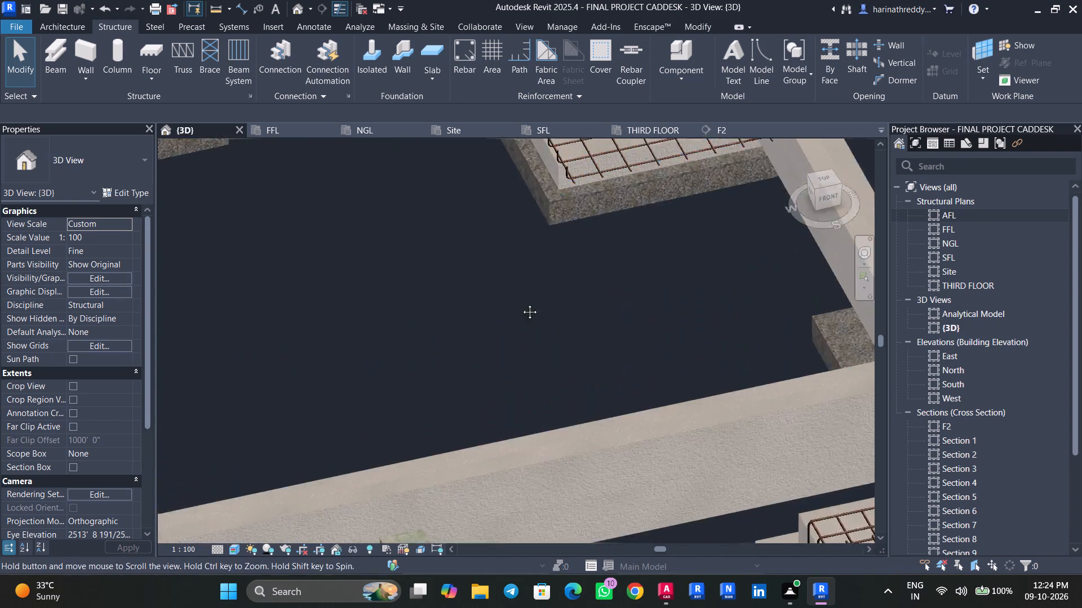
{"action": "middle_click_drag", "start_coordinate": [521, 303], "coordinate": [484, 354]}
{"action": "scroll", "coordinate": [465, 338], "scroll_direction": "down", "scroll_amount": 11}
{"action": "middle_click_drag", "start_coordinate": [461, 400], "coordinate": [581, 238]}
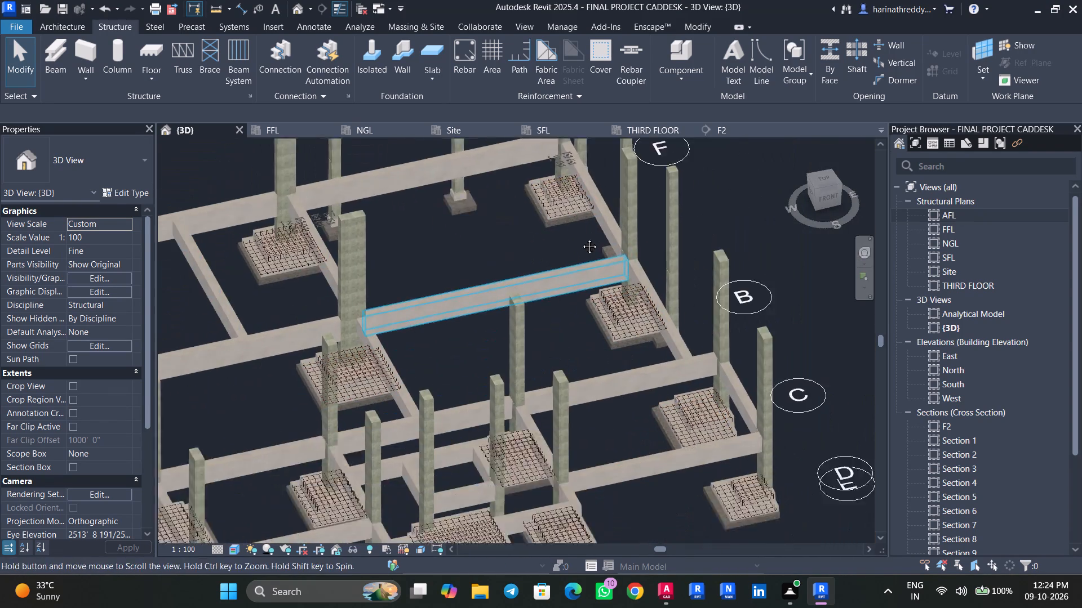
{"action": "middle_click_drag", "start_coordinate": [581, 238], "coordinate": [593, 225]}
{"action": "middle_click_drag", "start_coordinate": [592, 320], "coordinate": [688, 239]}
{"action": "scroll", "coordinate": [619, 395], "scroll_direction": "up", "scroll_amount": 10}
{"action": "scroll", "coordinate": [648, 409], "scroll_direction": "down", "scroll_amount": 3}
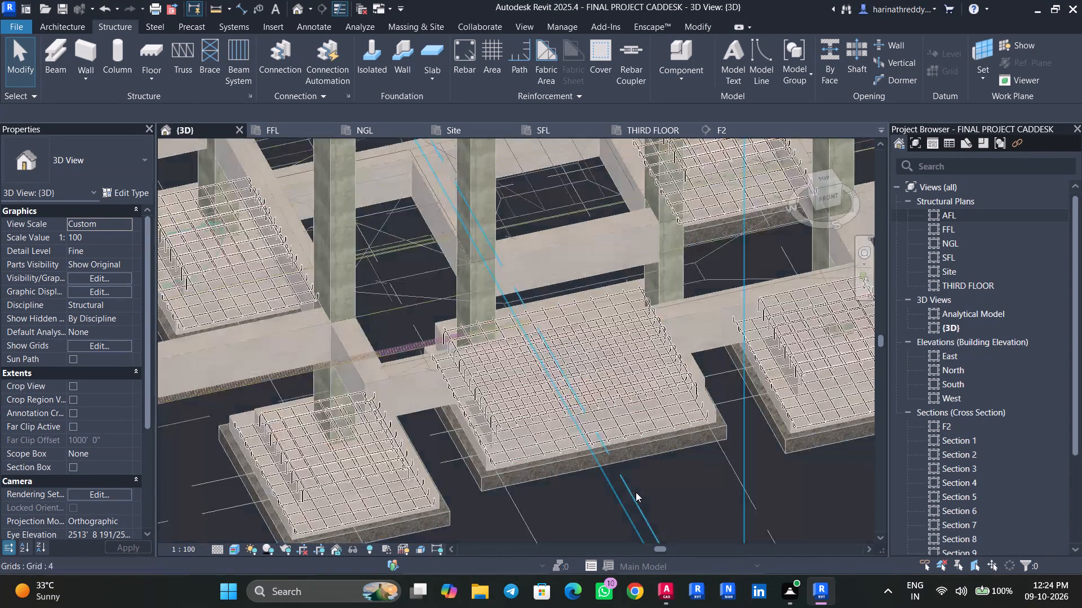
{"action": "scroll", "coordinate": [636, 492], "scroll_direction": "down", "scroll_amount": 4}
{"action": "middle_click_drag", "start_coordinate": [636, 512], "coordinate": [687, 424], "text": "shift"}
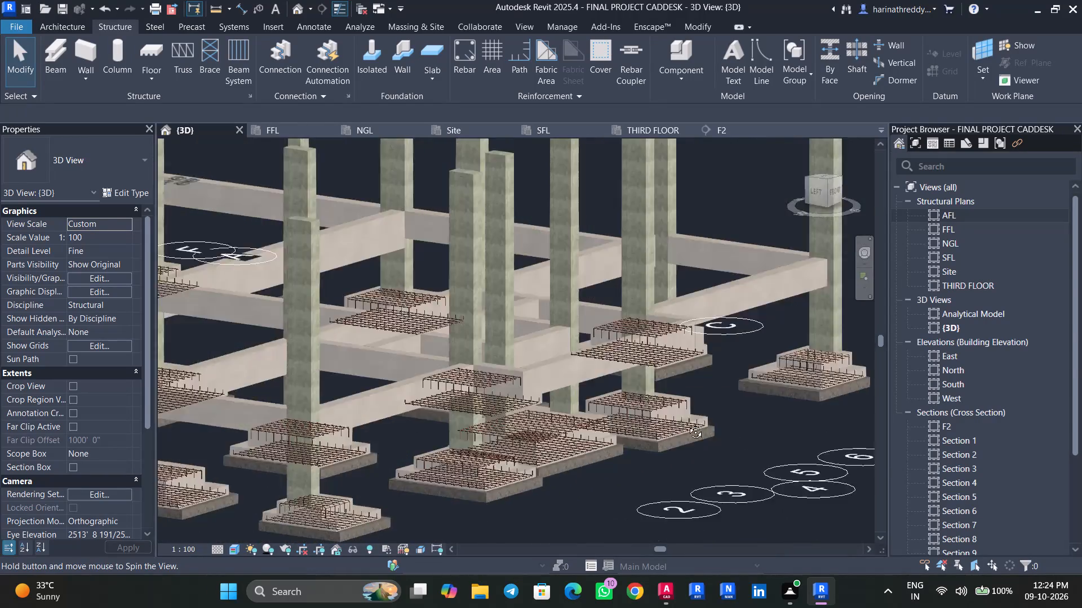
{"action": "middle_click_drag", "start_coordinate": [687, 424], "coordinate": [604, 394], "text": "shift"}
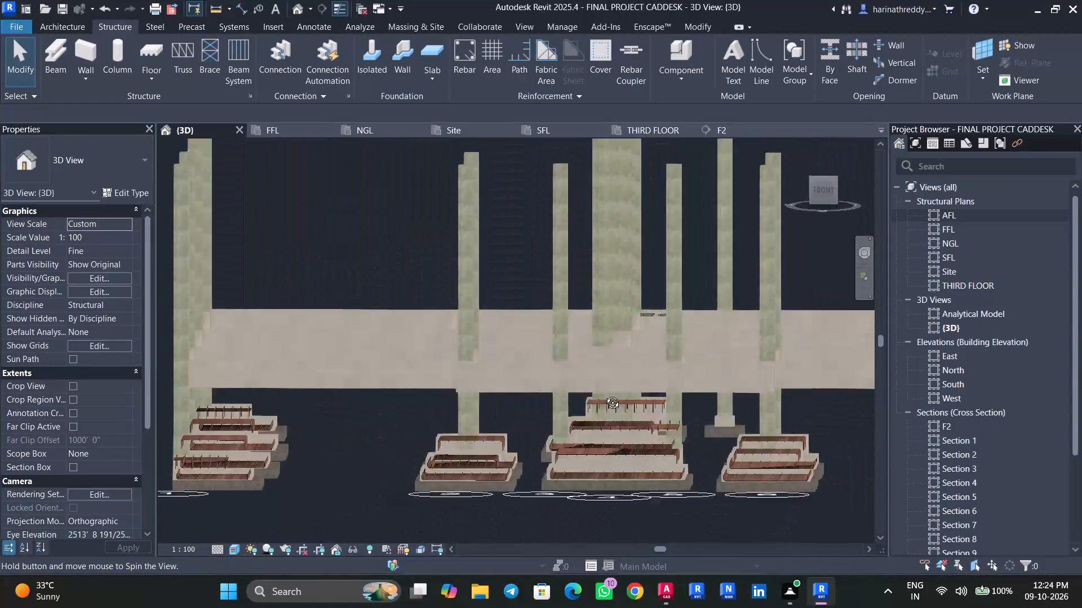
{"action": "middle_click_drag", "start_coordinate": [604, 394], "coordinate": [698, 500], "text": "shift"}
{"action": "scroll", "coordinate": [694, 477], "scroll_direction": "down", "scroll_amount": 5}
{"action": "middle_click_drag", "start_coordinate": [686, 492], "coordinate": [672, 535]}
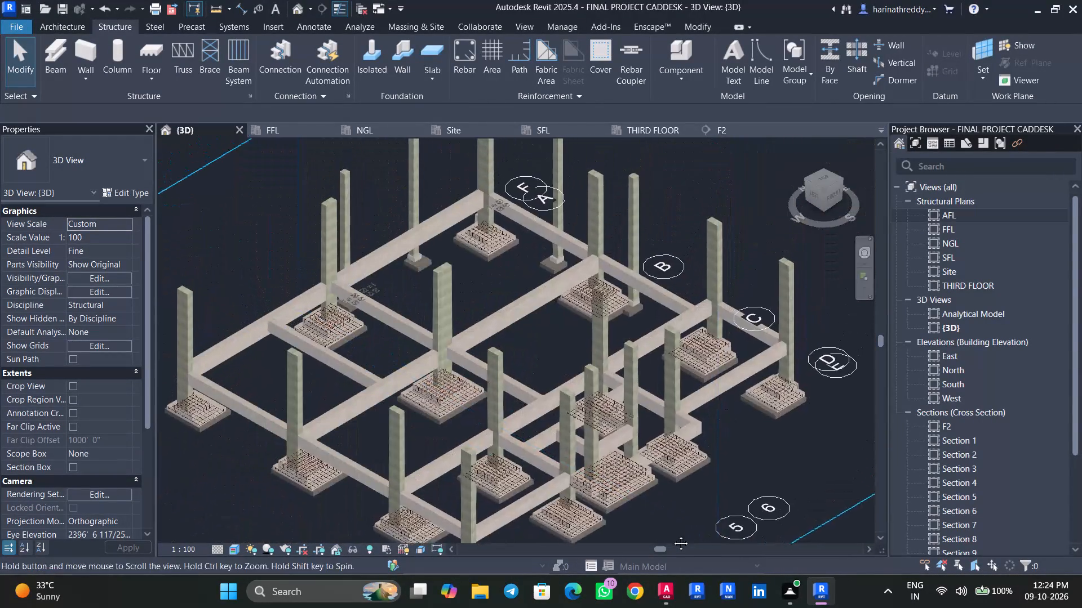
Save the project.
{"action": "key", "text": "ctrl+s"}
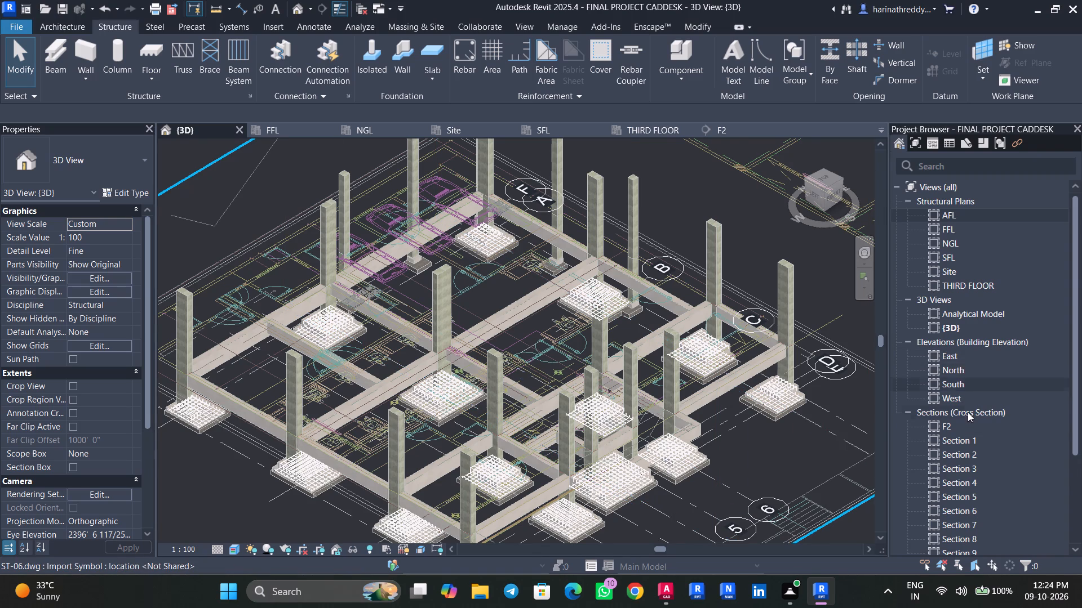
Delete section F2 and Sections 1 to 11 from the project.
{"action": "scroll", "coordinate": [963, 427], "scroll_direction": "down", "scroll_amount": 7}
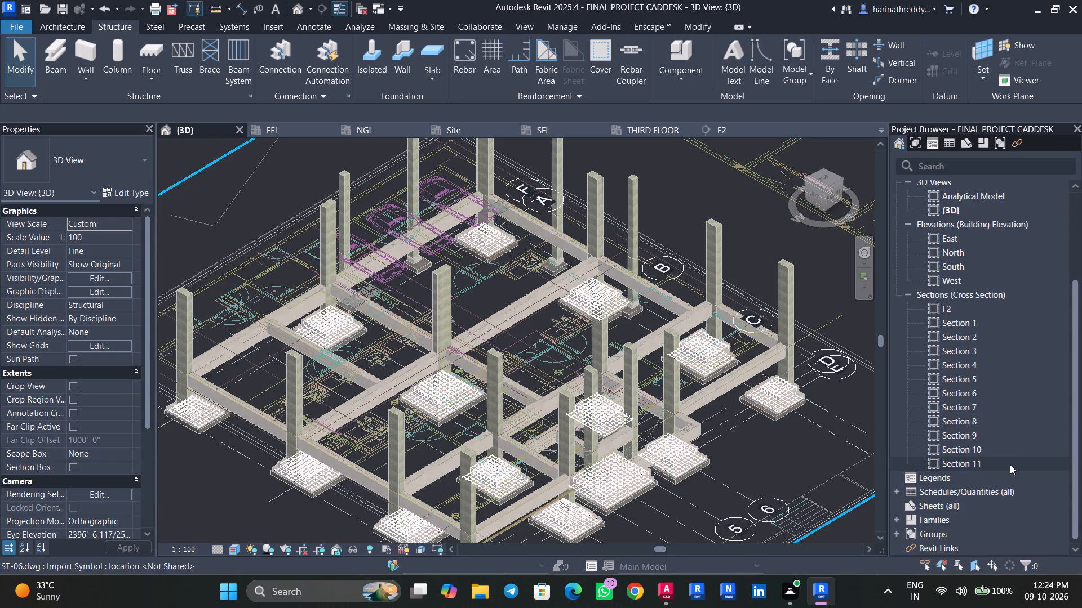
{"action": "left_click_drag", "start_coordinate": [1049, 469], "coordinate": [1037, 459]}
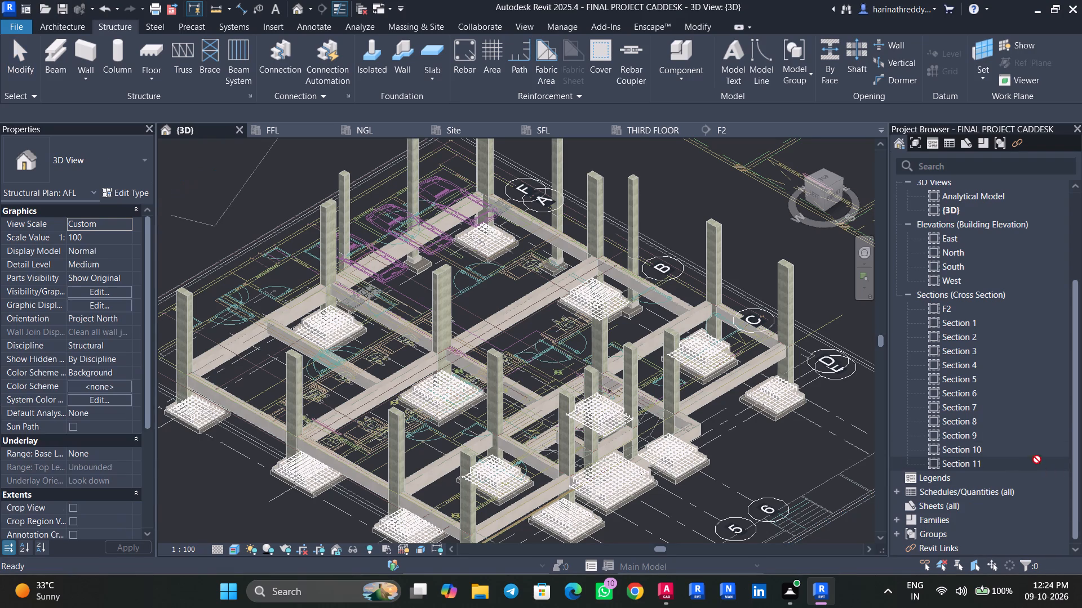
{"action": "left_click_drag", "start_coordinate": [1037, 459], "coordinate": [992, 391]}
{"action": "left_click", "coordinate": [972, 320], "text": "ctrl"}
{"action": "left_click", "coordinate": [973, 338], "text": "ctrl"}
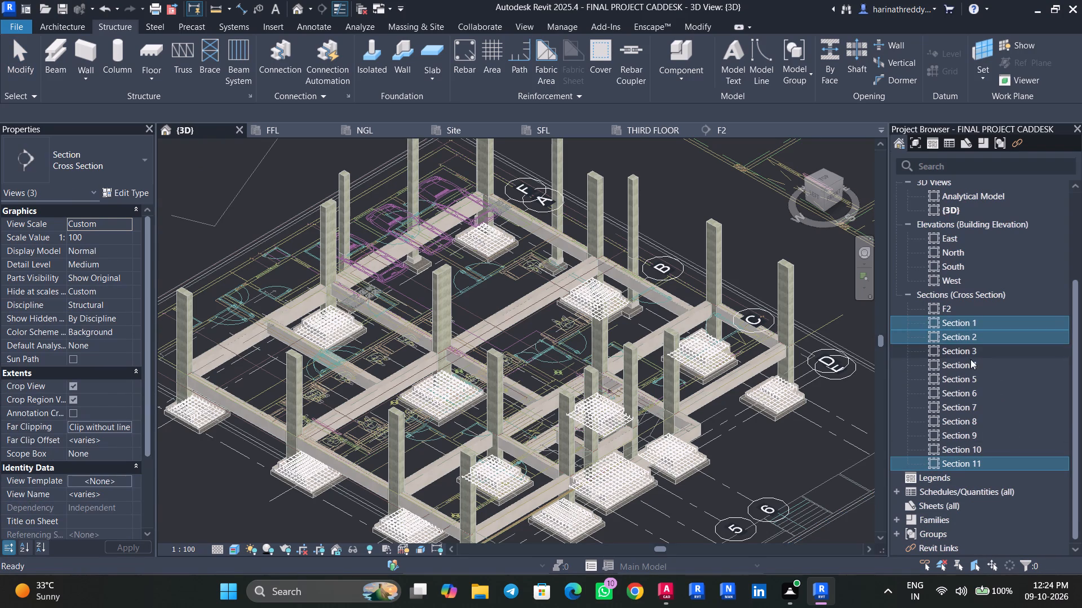
{"action": "left_click", "coordinate": [970, 353], "text": "ctrl"}
{"action": "left_click", "coordinate": [973, 366], "text": "ctrl"}
{"action": "left_click", "coordinate": [971, 382], "text": "ctrl"}
{"action": "left_click", "coordinate": [973, 394], "text": "ctrl"}
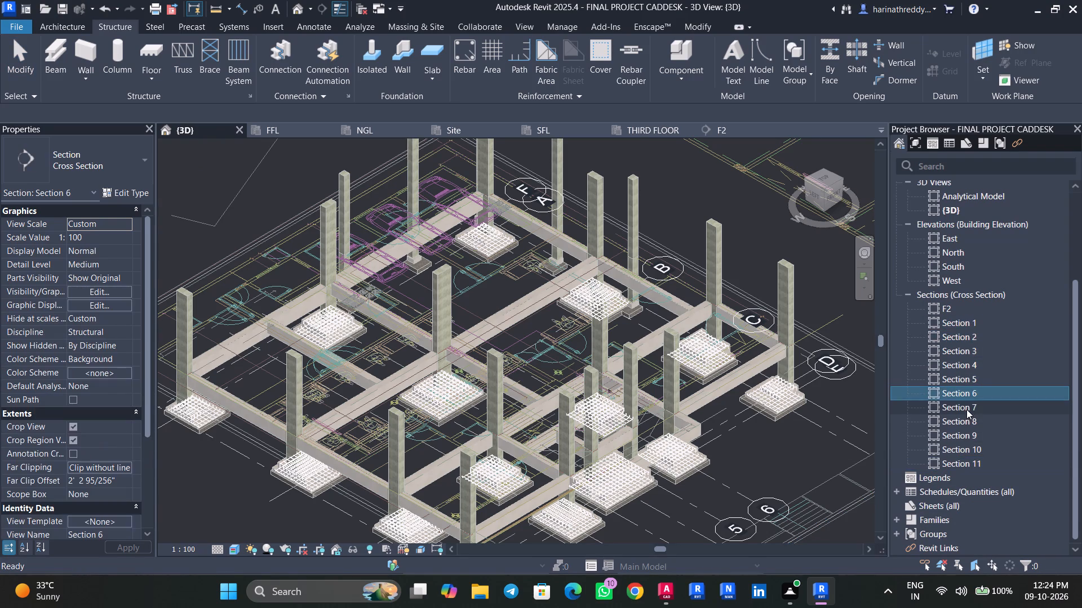
{"action": "left_click", "coordinate": [966, 409], "text": "ctrl"}
{"action": "left_click", "coordinate": [964, 385], "text": "ctrl"}
{"action": "left_click", "coordinate": [965, 360], "text": "ctrl"}
{"action": "left_click", "coordinate": [967, 347], "text": "ctrl"}
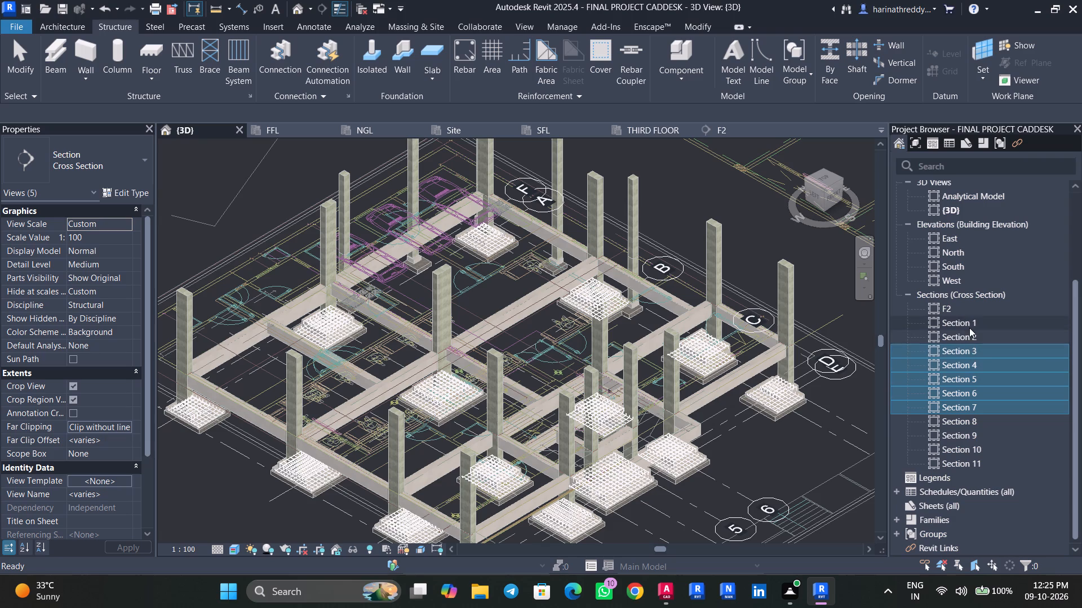
{"action": "left_click", "coordinate": [969, 328], "text": "ctrl"}
{"action": "left_click", "coordinate": [969, 332], "text": "ctrl"}
{"action": "left_click", "coordinate": [964, 421], "text": "ctrl"}
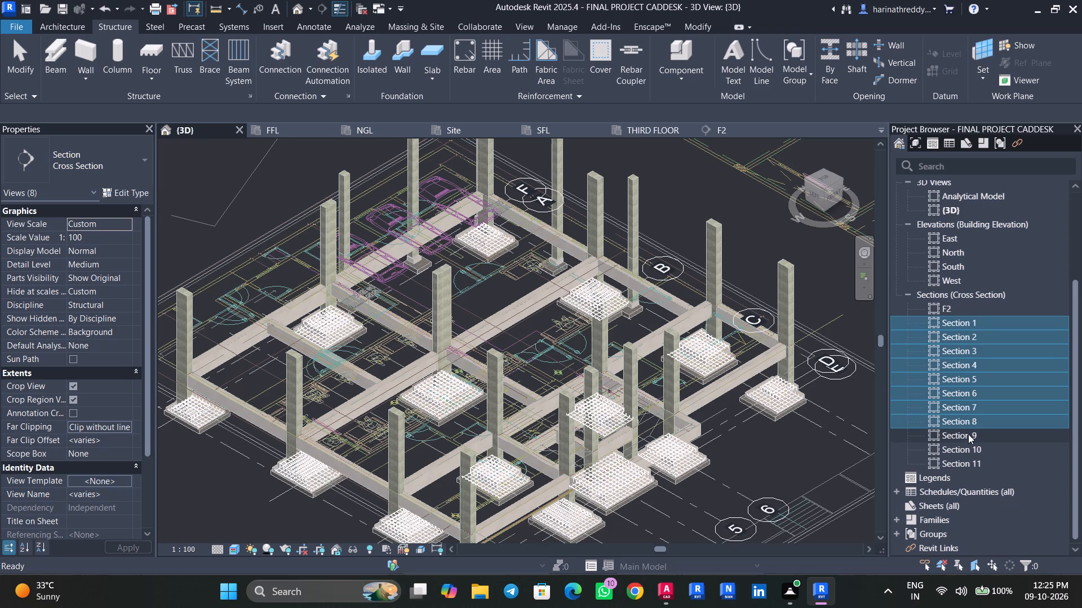
{"action": "left_click", "coordinate": [968, 432], "text": "ctrl"}
{"action": "left_click", "coordinate": [968, 444], "text": "ctrl"}
{"action": "left_click", "coordinate": [968, 461], "text": "ctrl"}
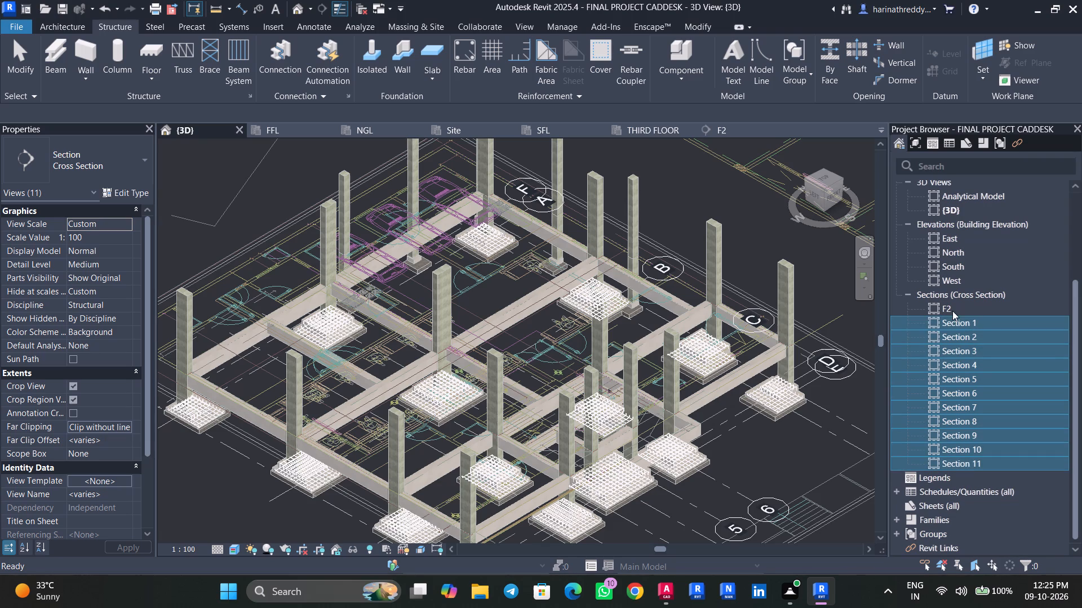
{"action": "left_click", "coordinate": [953, 309], "text": "ctrl"}
{"action": "key", "text": "Delete"}
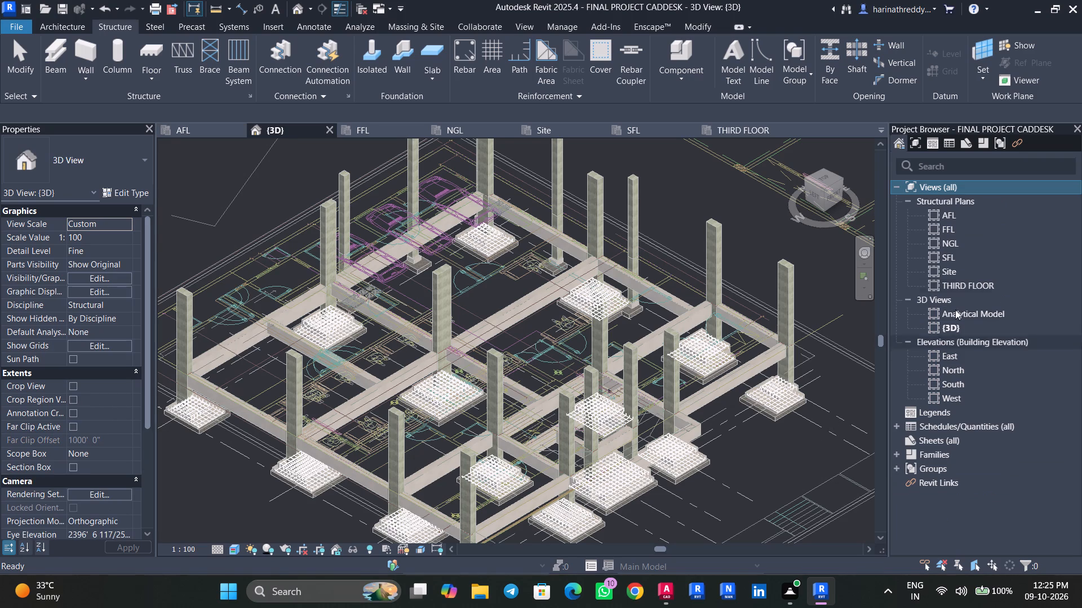
Open the AFL structural plan and inspect the footing at grids B and 1.
{"action": "double_click", "coordinate": [948, 213]}
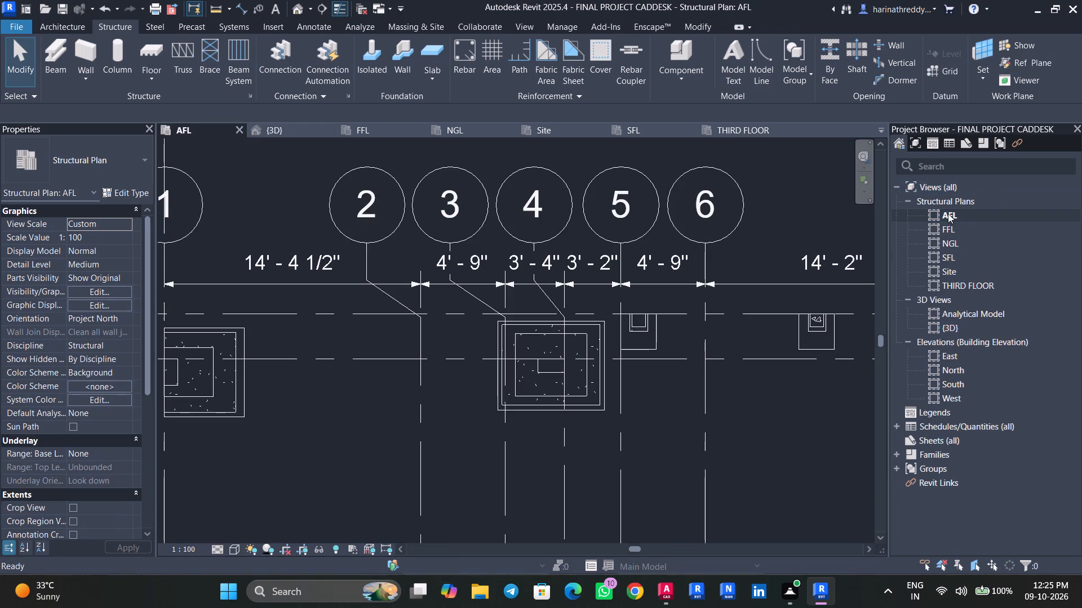
{"action": "scroll", "coordinate": [471, 464], "scroll_direction": "down", "scroll_amount": 3}
{"action": "middle_click_drag", "start_coordinate": [436, 477], "coordinate": [513, 383]}
{"action": "middle_click_drag", "start_coordinate": [484, 403], "coordinate": [525, 189]}
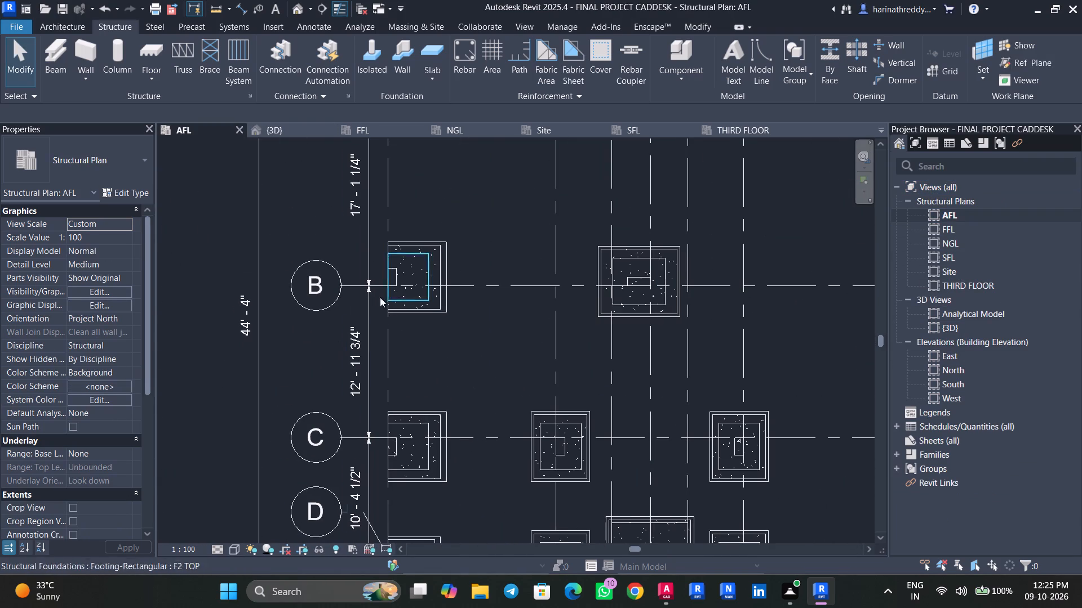
{"action": "scroll", "coordinate": [373, 278], "scroll_direction": "up", "scroll_amount": 6}
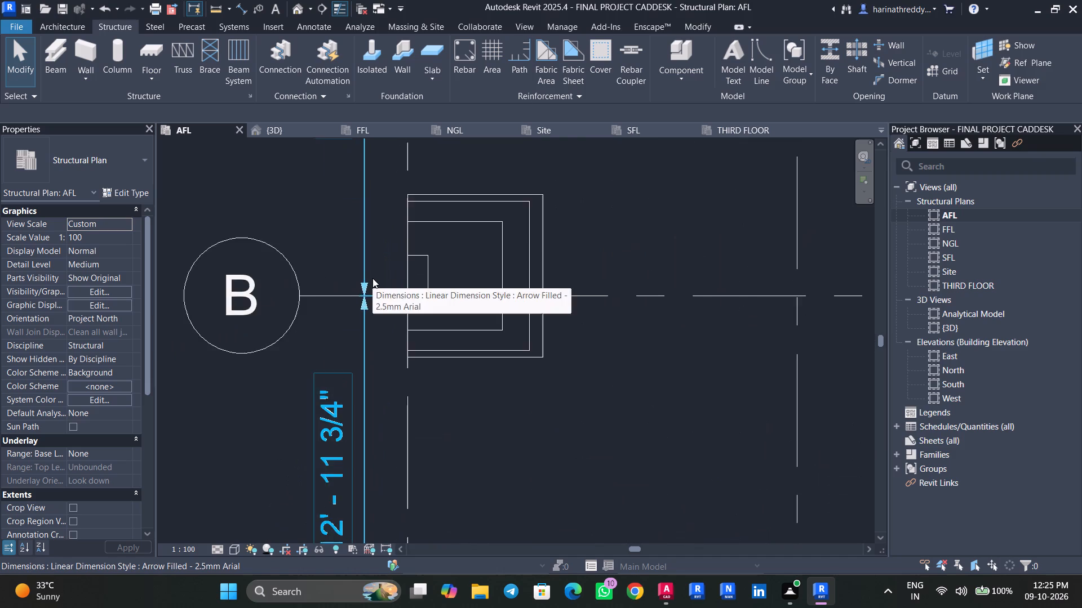
{"action": "middle_click_drag", "start_coordinate": [373, 279], "coordinate": [338, 339]}
In the FFL plan, cut a section across the C2 column at grids B and 1, with a view depth of about 3' 4".
{"action": "double_click", "coordinate": [981, 232]}
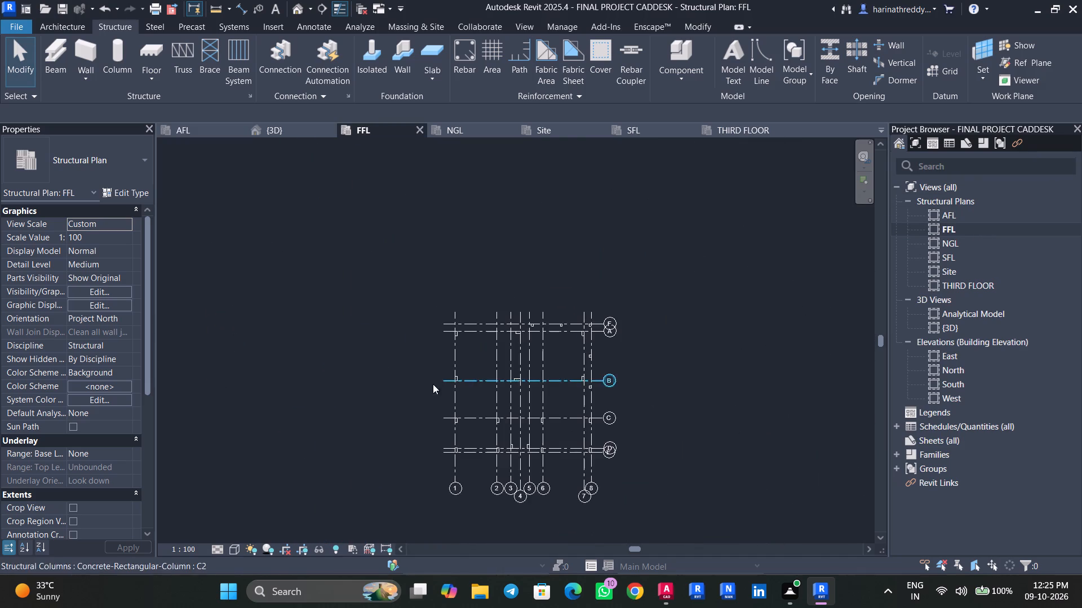
{"action": "scroll", "coordinate": [490, 371], "scroll_direction": "up", "scroll_amount": 1}
{"action": "scroll", "coordinate": [491, 371], "scroll_direction": "down", "scroll_amount": 1}
{"action": "scroll", "coordinate": [491, 371], "scroll_direction": "up", "scroll_amount": 14}
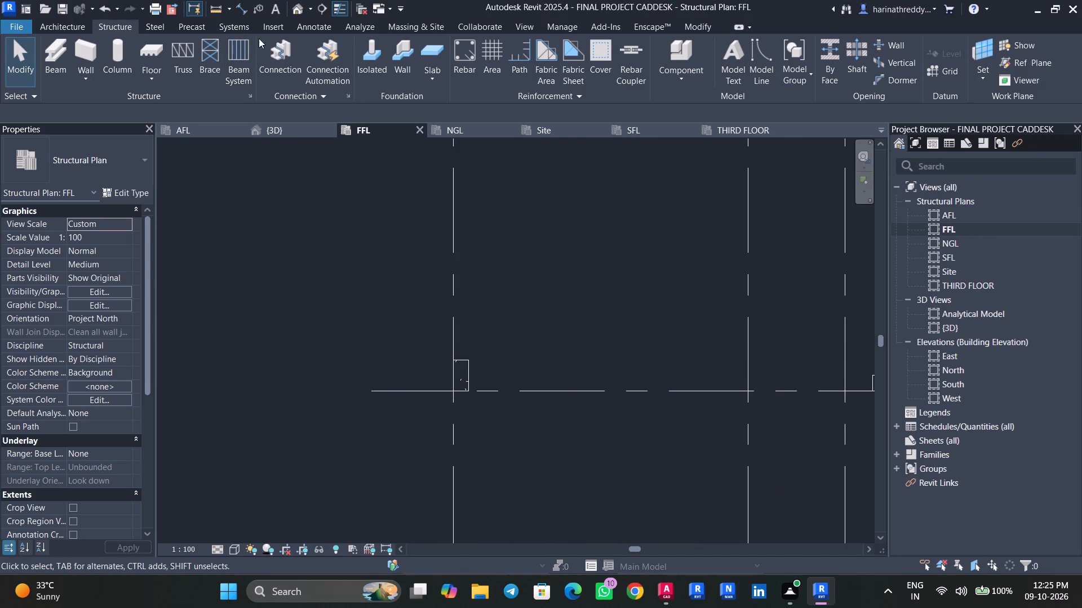
{"action": "left_click", "coordinate": [471, 364]}
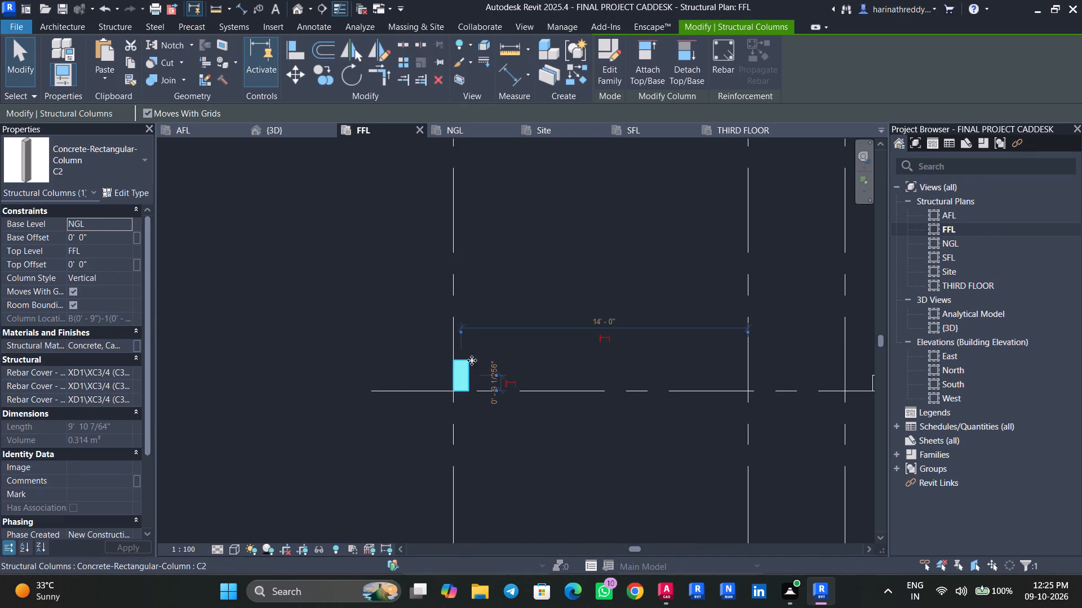
{"action": "left_click", "coordinate": [509, 260]}
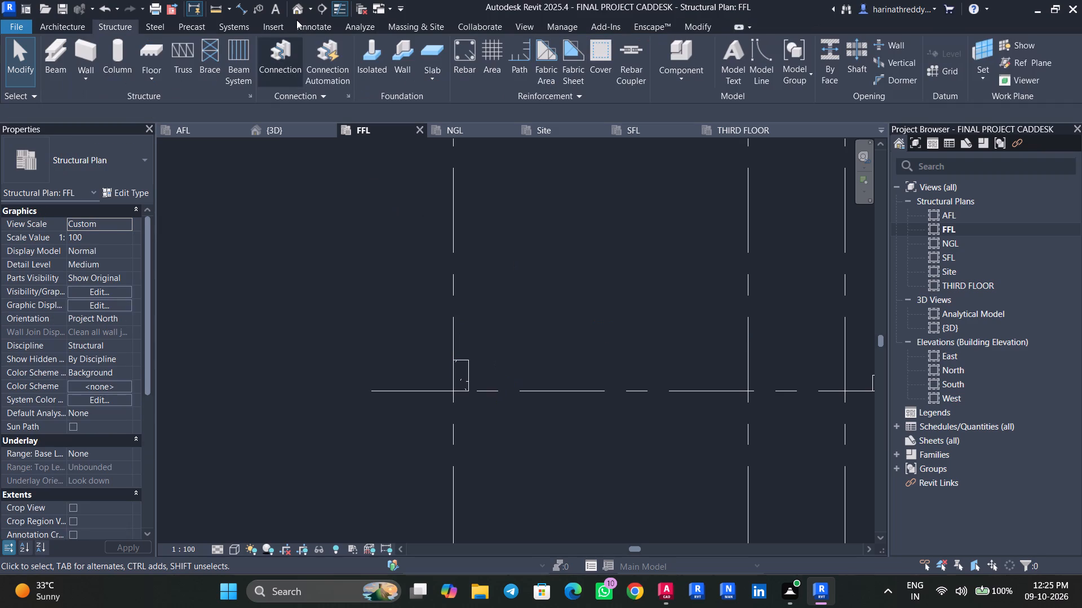
{"action": "left_click", "coordinate": [322, 8]}
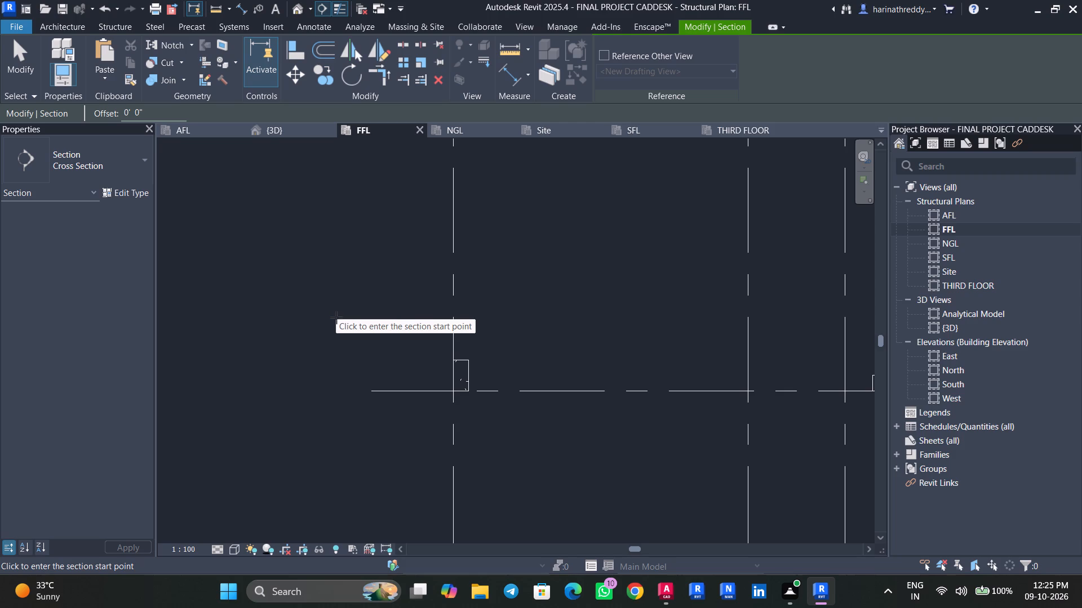
{"action": "left_click", "coordinate": [427, 379]}
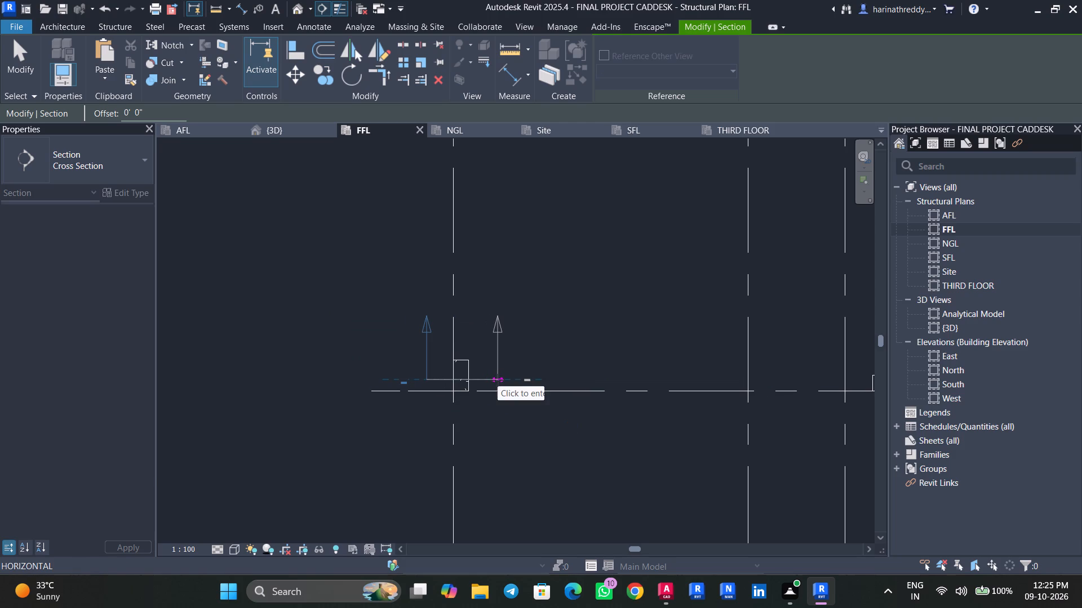
{"action": "left_click", "coordinate": [499, 379]}
{"action": "key", "text": "Escape"}
{"action": "key", "text": "Escape"}
{"action": "left_click", "coordinate": [500, 354]}
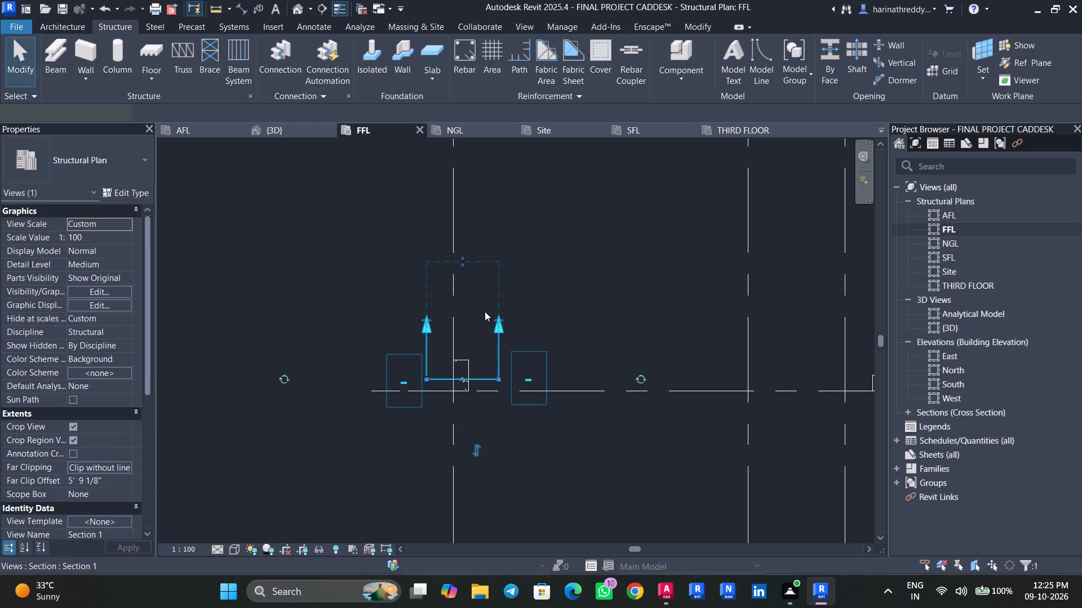
{"action": "left_click_drag", "start_coordinate": [456, 261], "coordinate": [462, 310]}
Open the new column section view and widen its crop region to take in the whole stepped footing.
{"action": "right_click", "coordinate": [496, 335]}
{"action": "left_click", "coordinate": [560, 251]}
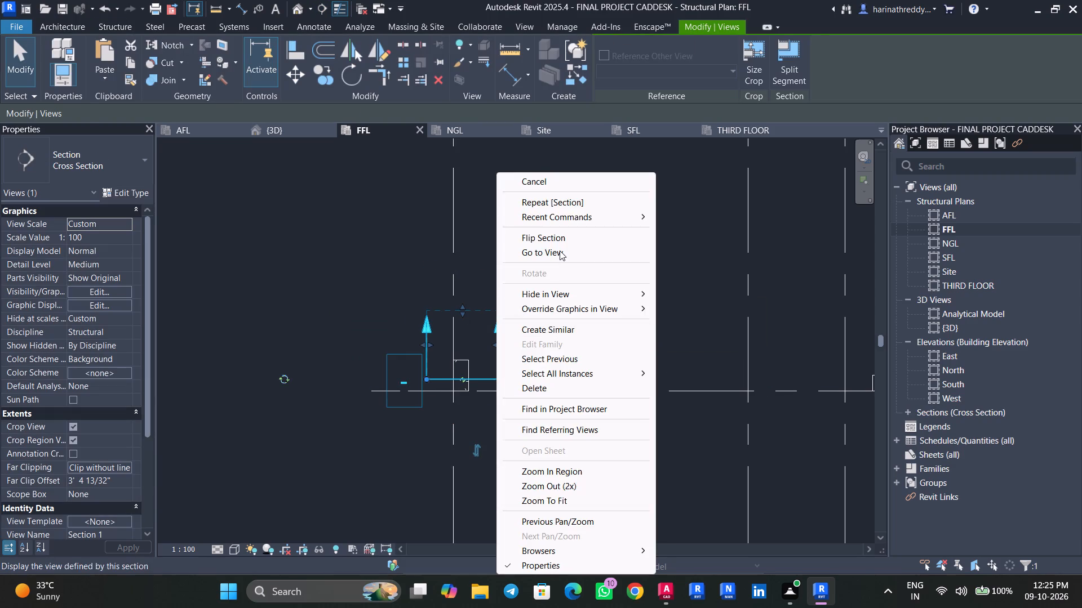
{"action": "scroll", "coordinate": [531, 489], "scroll_direction": "up", "scroll_amount": 9}
{"action": "scroll", "coordinate": [530, 482], "scroll_direction": "down", "scroll_amount": 1}
{"action": "scroll", "coordinate": [530, 482], "scroll_direction": "up", "scroll_amount": 1}
{"action": "left_click", "coordinate": [562, 490]}
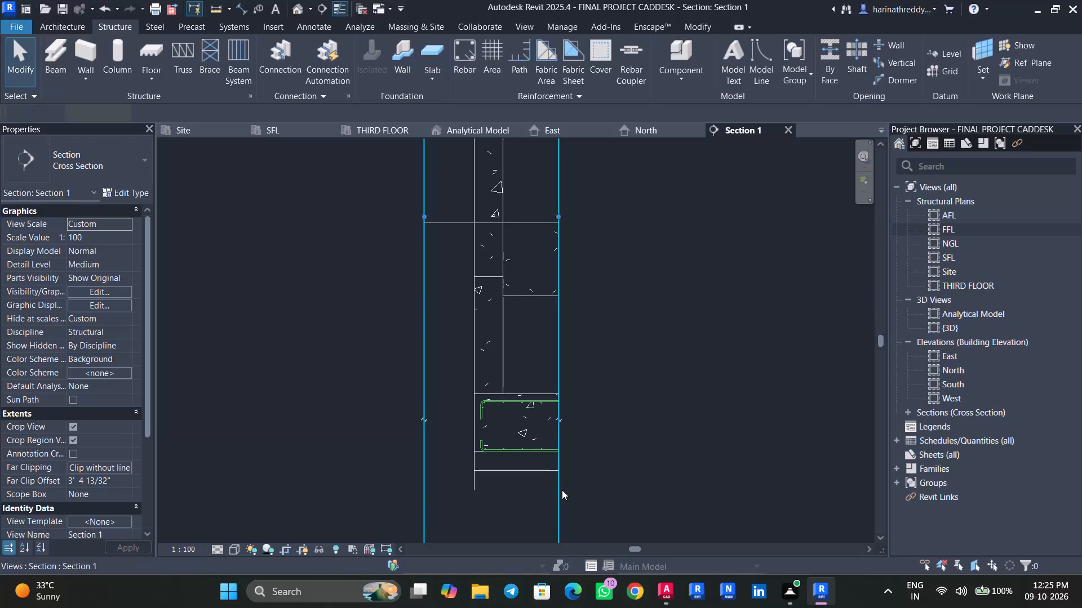
{"action": "scroll", "coordinate": [588, 462], "scroll_direction": "down", "scroll_amount": 4}
{"action": "left_click_drag", "start_coordinate": [572, 323], "coordinate": [614, 329]}
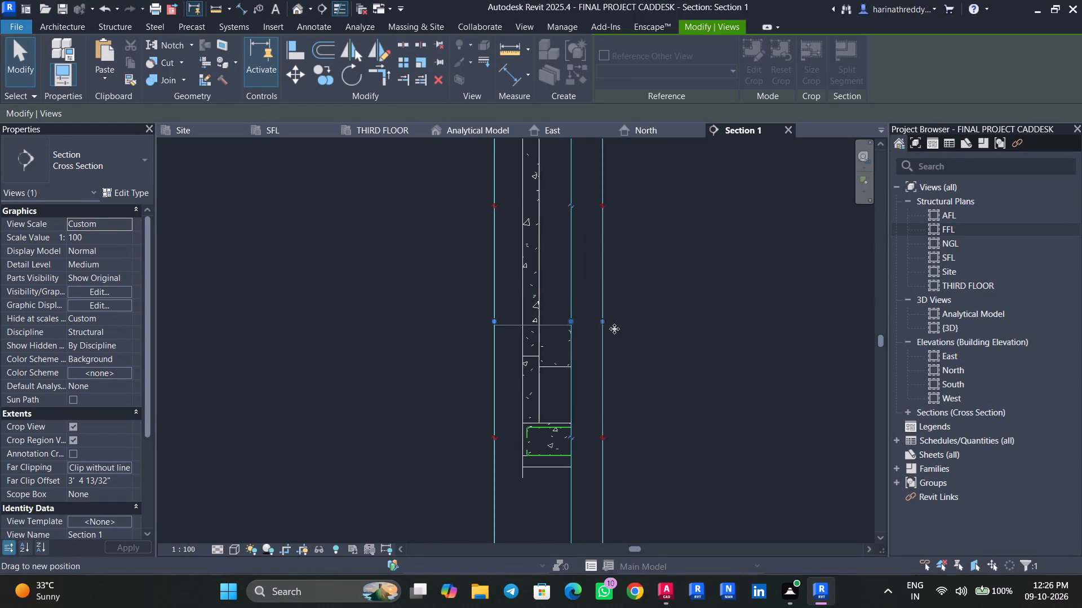
{"action": "left_click_drag", "start_coordinate": [614, 329], "coordinate": [724, 329]}
{"action": "scroll", "coordinate": [519, 435], "scroll_direction": "up", "scroll_amount": 5}
{"action": "key", "text": "Escape"}
Set the rebar cover of the C2 column between the footing and NGL to COLUMN <40 mm>.
{"action": "left_click", "coordinate": [543, 392]}
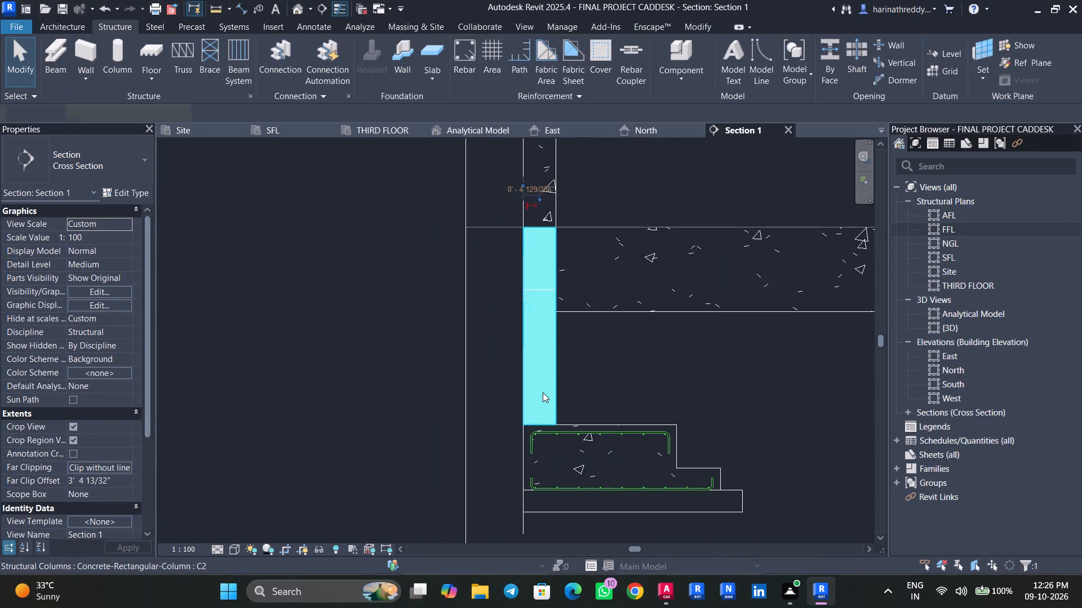
{"action": "scroll", "coordinate": [543, 392], "scroll_direction": "down", "scroll_amount": 3}
{"action": "middle_click_drag", "start_coordinate": [543, 392], "coordinate": [444, 399]}
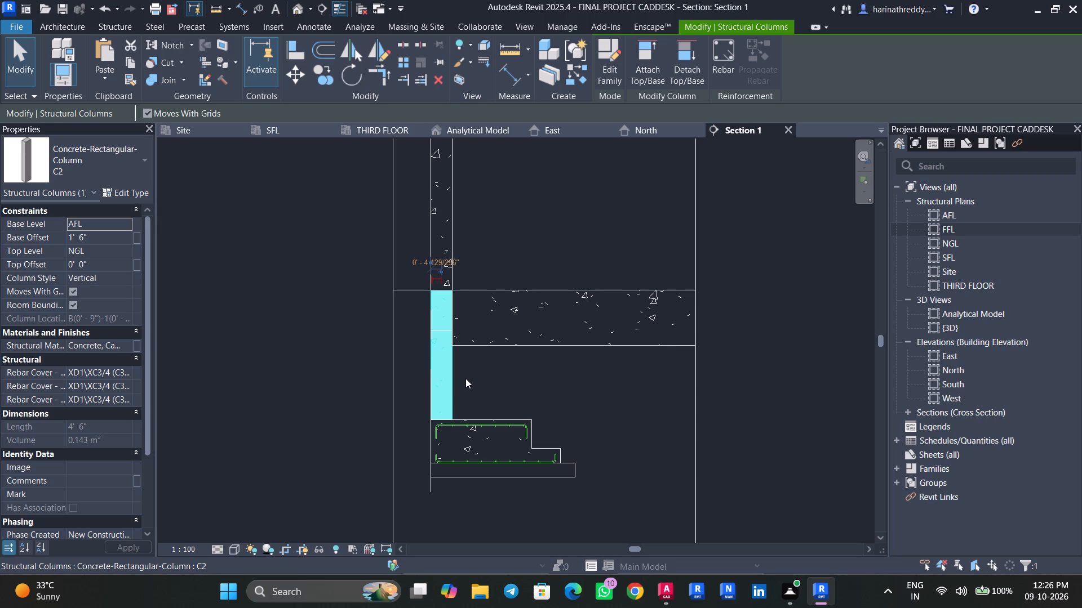
{"action": "left_click", "coordinate": [113, 30]}
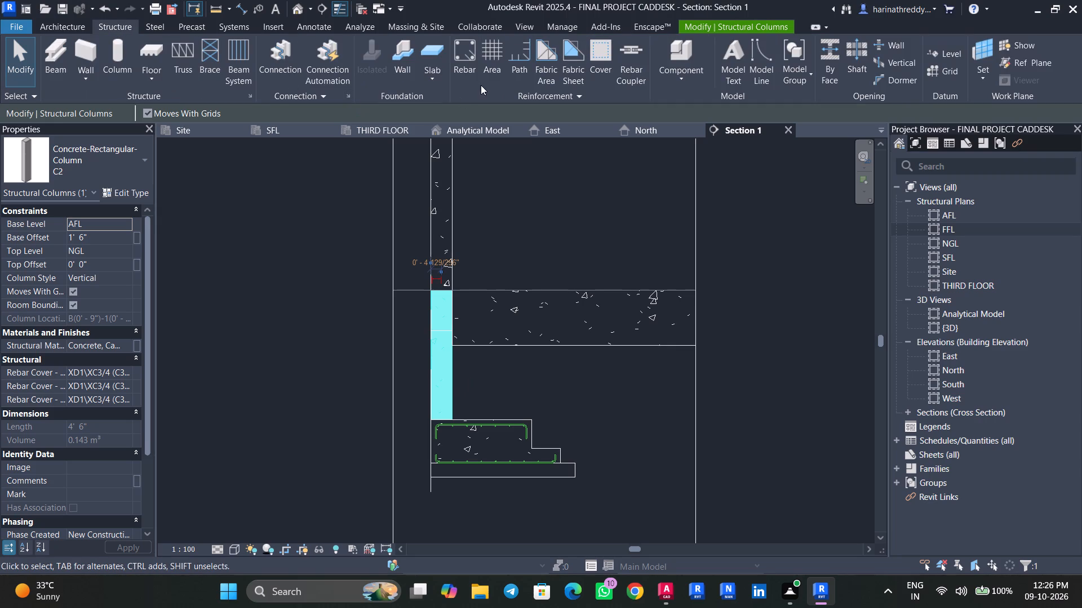
{"action": "left_click", "coordinate": [606, 73]}
{"action": "left_click", "coordinate": [451, 374]}
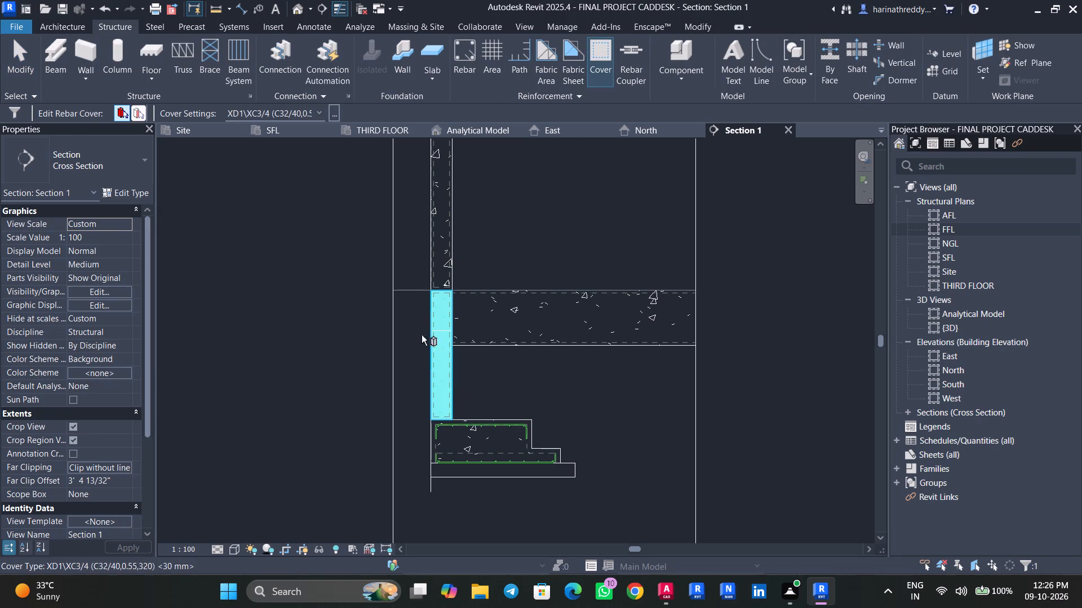
{"action": "left_click", "coordinate": [277, 114]}
{"action": "scroll", "coordinate": [292, 182], "scroll_direction": "up", "scroll_amount": 1}
{"action": "scroll", "coordinate": [294, 182], "scroll_direction": "down", "scroll_amount": 1}
{"action": "scroll", "coordinate": [294, 182], "scroll_direction": "up", "scroll_amount": 9}
{"action": "scroll", "coordinate": [297, 182], "scroll_direction": "down", "scroll_amount": 1}
{"action": "scroll", "coordinate": [297, 182], "scroll_direction": "up", "scroll_amount": 3}
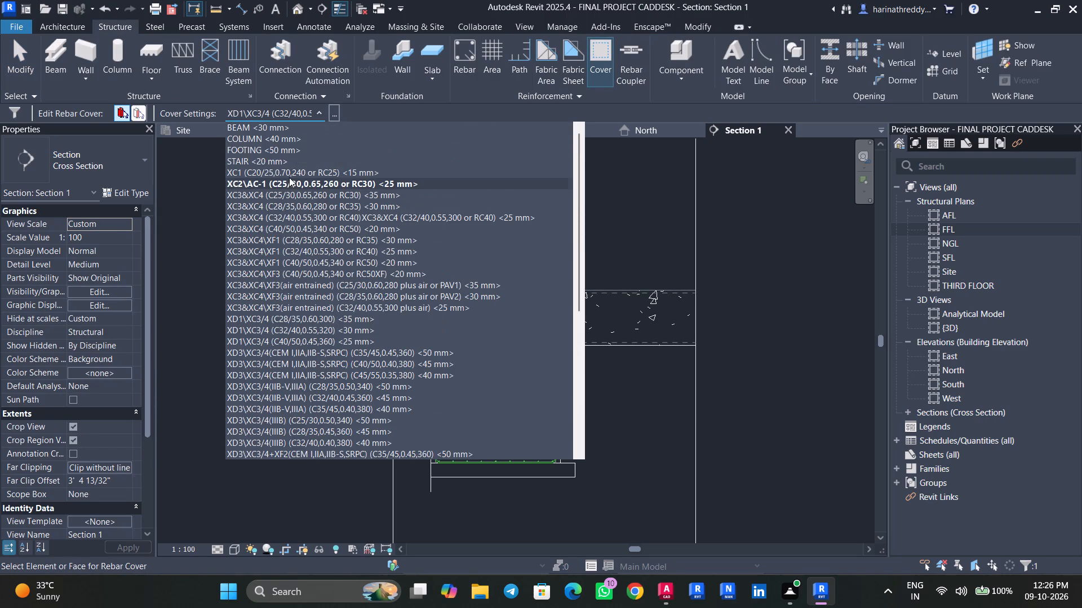
{"action": "scroll", "coordinate": [289, 177], "scroll_direction": "up", "scroll_amount": 3}
{"action": "left_click", "coordinate": [287, 141]}
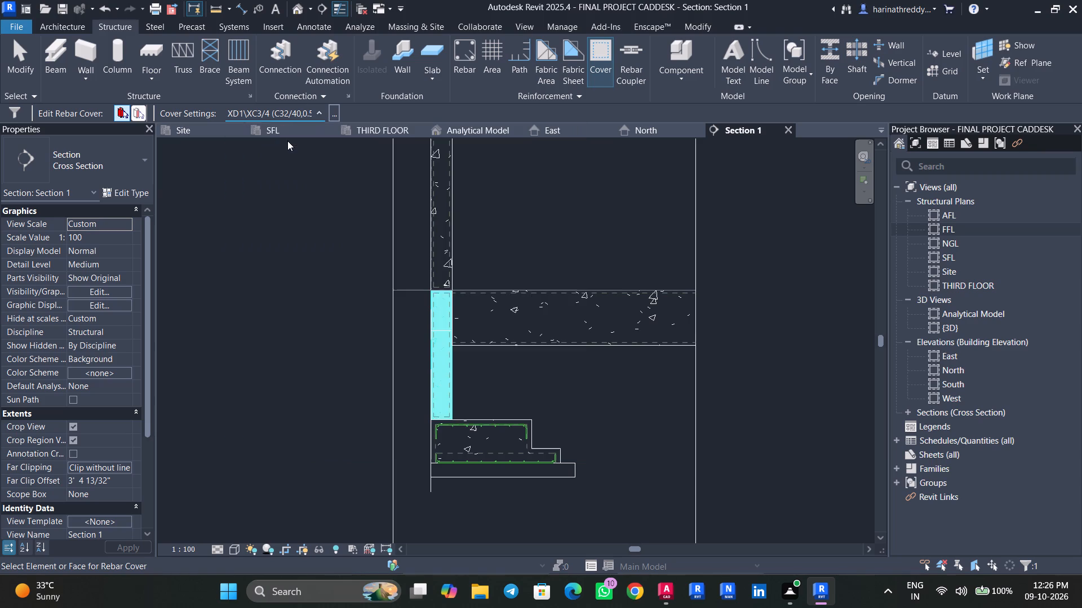
{"action": "key", "text": "Escape"}
{"action": "key", "text": "Escape"}
Start placing rebar in the C2 column above the footing, choosing straight bar shape 00.
{"action": "left_click", "coordinate": [450, 391]}
{"action": "scroll", "coordinate": [450, 391], "scroll_direction": "up", "scroll_amount": 4}
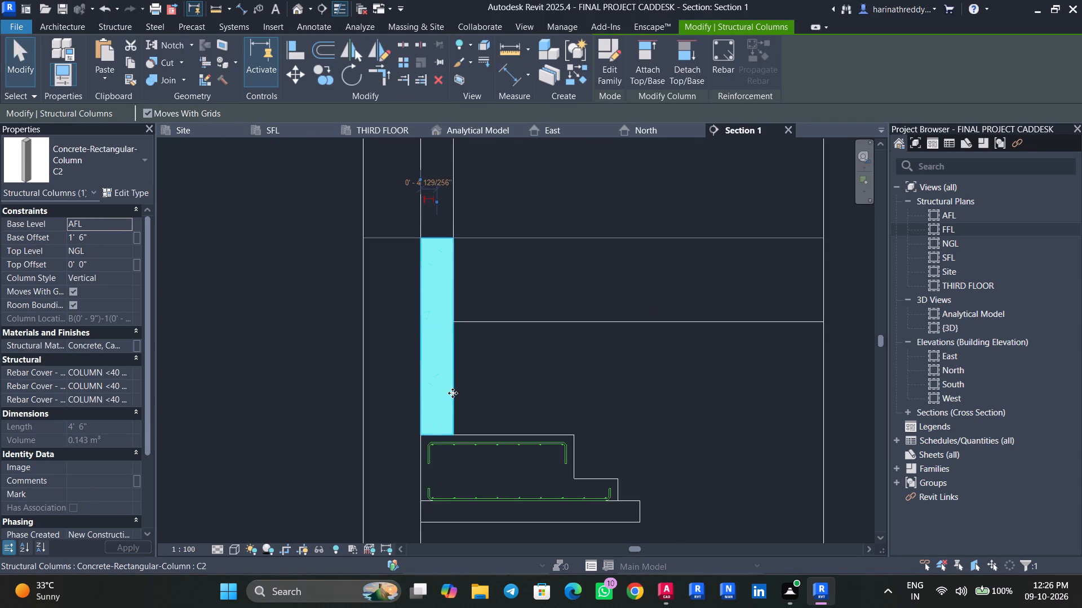
{"action": "middle_click_drag", "start_coordinate": [453, 393], "coordinate": [400, 346]}
{"action": "scroll", "coordinate": [400, 346], "scroll_direction": "up", "scroll_amount": 1}
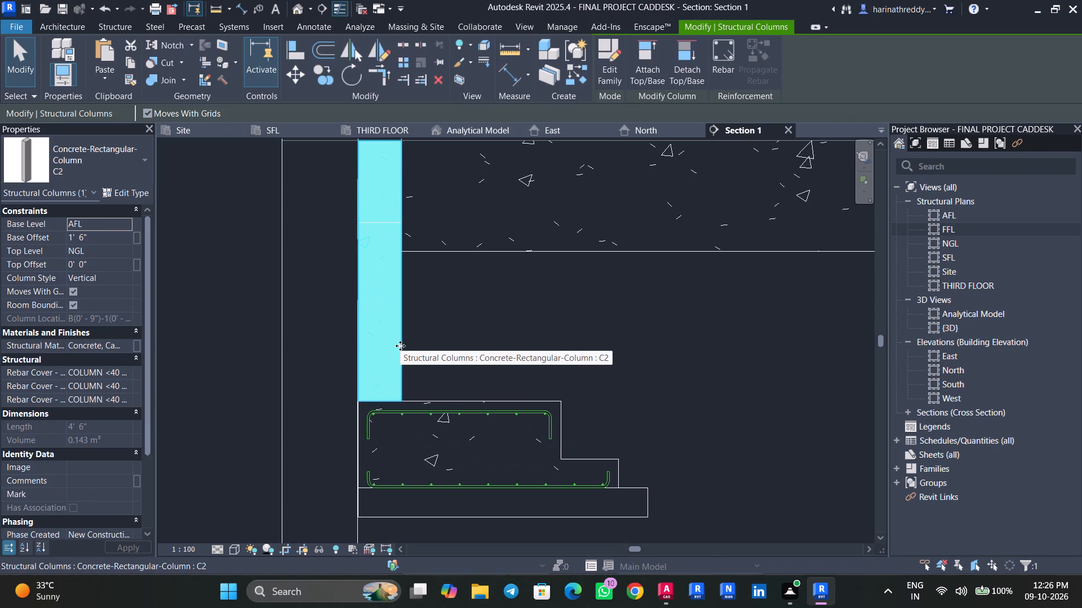
{"action": "left_click", "coordinate": [118, 28]}
{"action": "left_click", "coordinate": [418, 317]}
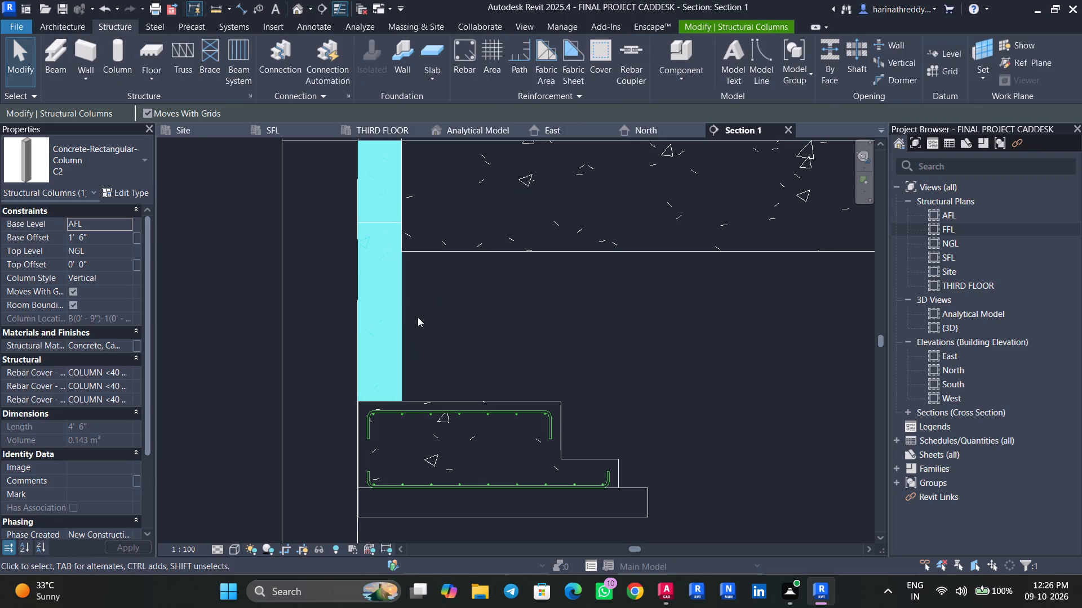
{"action": "left_click", "coordinate": [394, 319]}
{"action": "left_click", "coordinate": [724, 76]}
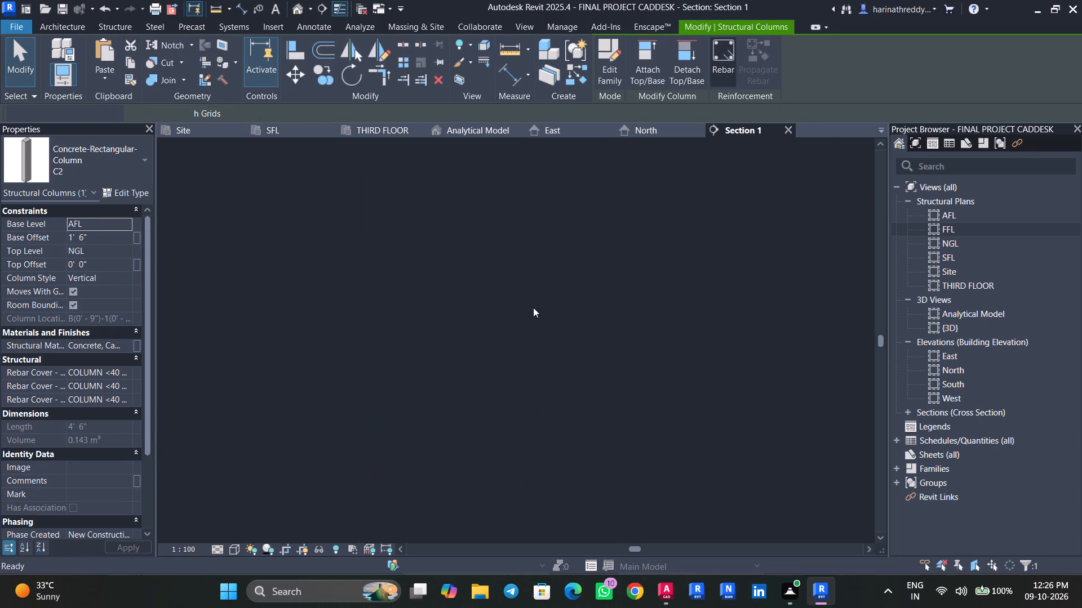
{"action": "scroll", "coordinate": [533, 307], "scroll_direction": "down", "scroll_amount": 4}
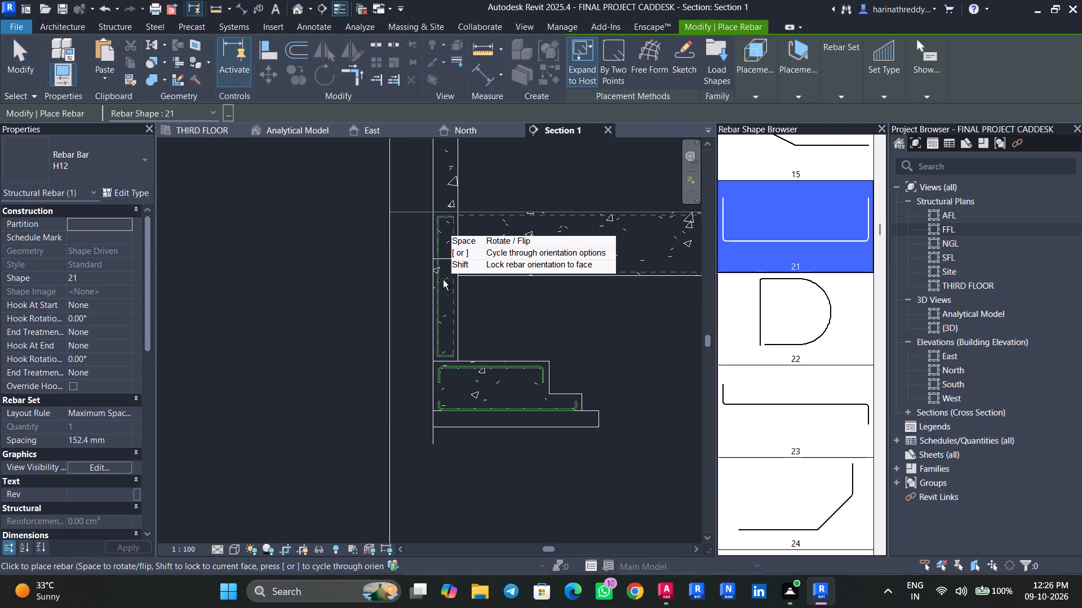
{"action": "scroll", "coordinate": [824, 229], "scroll_direction": "up", "scroll_amount": 7}
{"action": "scroll", "coordinate": [825, 227], "scroll_direction": "down", "scroll_amount": 1}
{"action": "scroll", "coordinate": [825, 227], "scroll_direction": "up", "scroll_amount": 11}
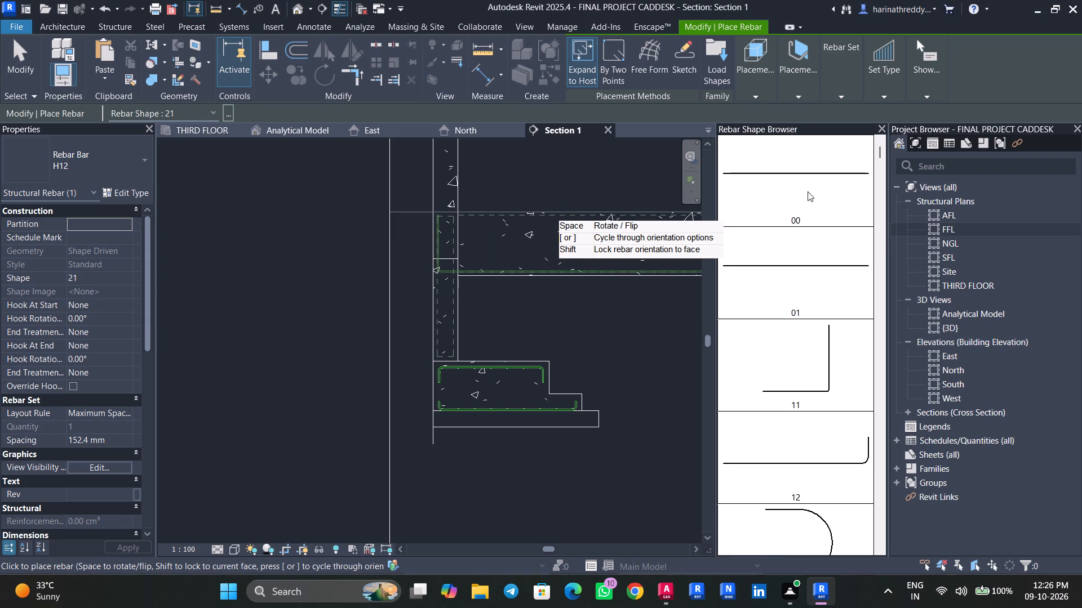
{"action": "scroll", "coordinate": [808, 191], "scroll_direction": "up", "scroll_amount": 2}
{"action": "left_click", "coordinate": [808, 191]}
Switch to the ST-03 drawing and examine the C2 row of the column reinforcement table for main bars and ties.
{"action": "left_click", "coordinate": [658, 592]}
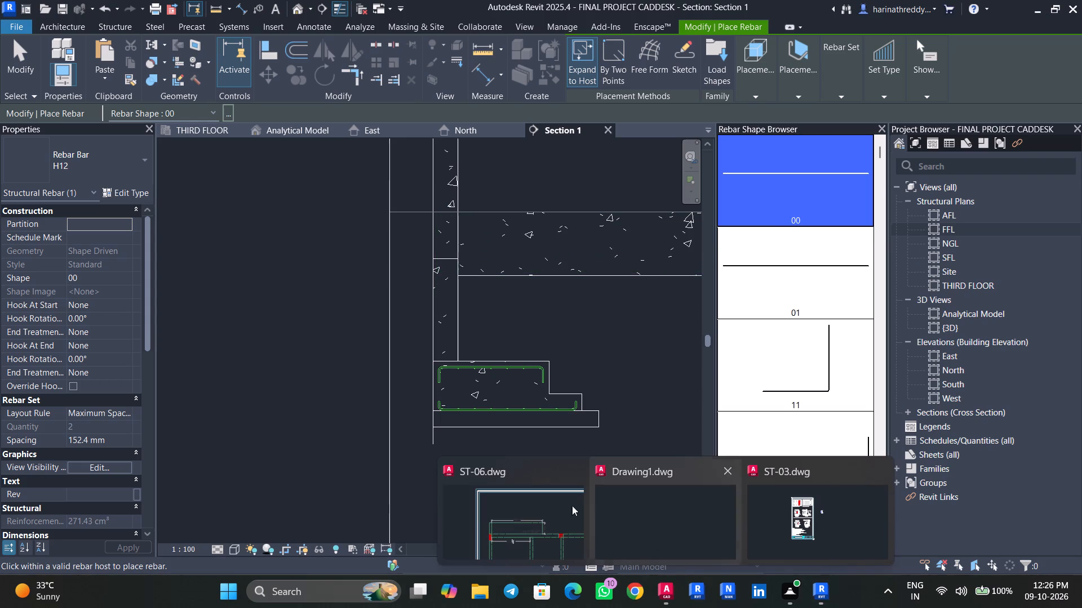
{"action": "left_click", "coordinate": [835, 500]}
{"action": "scroll", "coordinate": [312, 252], "scroll_direction": "up", "scroll_amount": 4}
{"action": "scroll", "coordinate": [312, 252], "scroll_direction": "down", "scroll_amount": 8}
{"action": "middle_click_drag", "start_coordinate": [317, 256], "coordinate": [455, 355]}
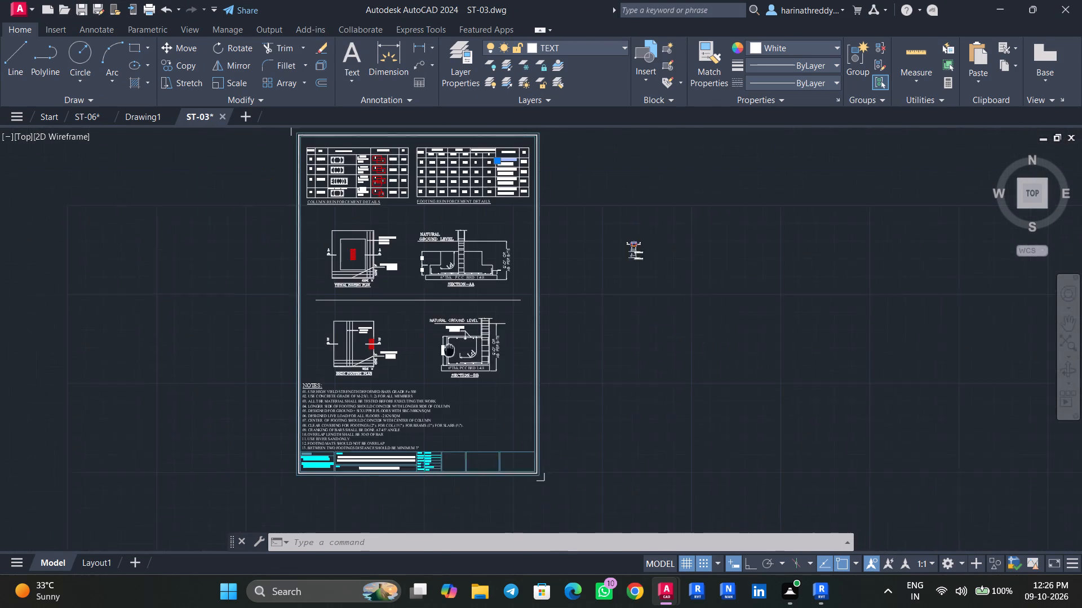
{"action": "middle_click_drag", "start_coordinate": [455, 355], "coordinate": [458, 357]}
{"action": "scroll", "coordinate": [380, 208], "scroll_direction": "up", "scroll_amount": 3}
{"action": "scroll", "coordinate": [380, 205], "scroll_direction": "down", "scroll_amount": 1}
{"action": "scroll", "coordinate": [380, 205], "scroll_direction": "up", "scroll_amount": 1}
{"action": "middle_click_drag", "start_coordinate": [394, 233], "coordinate": [478, 374]}
{"action": "scroll", "coordinate": [478, 374], "scroll_direction": "up", "scroll_amount": 3}
{"action": "middle_click_drag", "start_coordinate": [442, 282], "coordinate": [524, 371]}
{"action": "scroll", "coordinate": [525, 367], "scroll_direction": "down", "scroll_amount": 1}
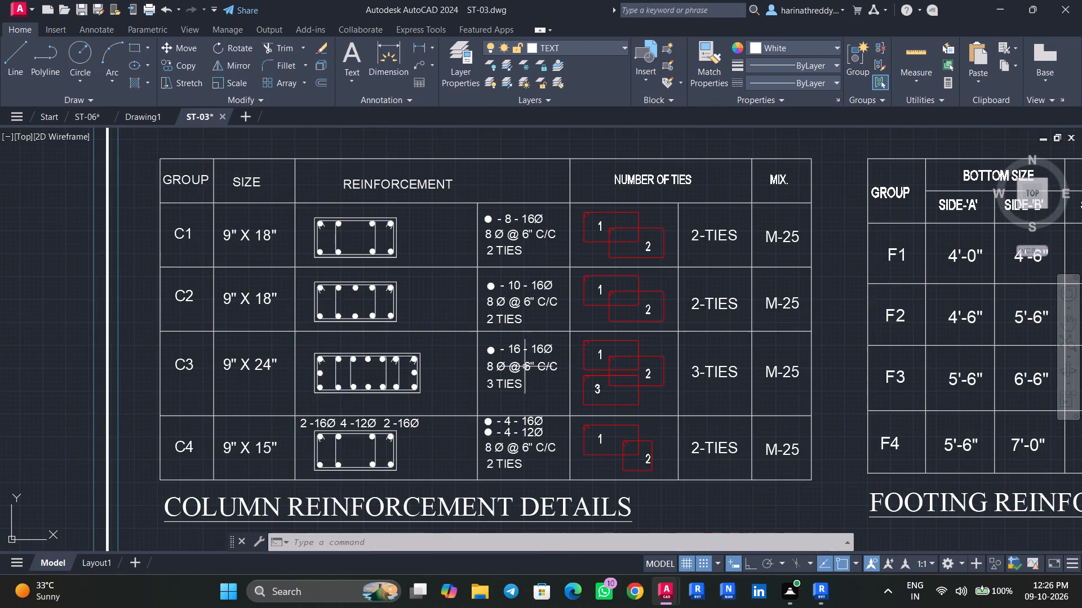
{"action": "scroll", "coordinate": [533, 298], "scroll_direction": "up", "scroll_amount": 1}
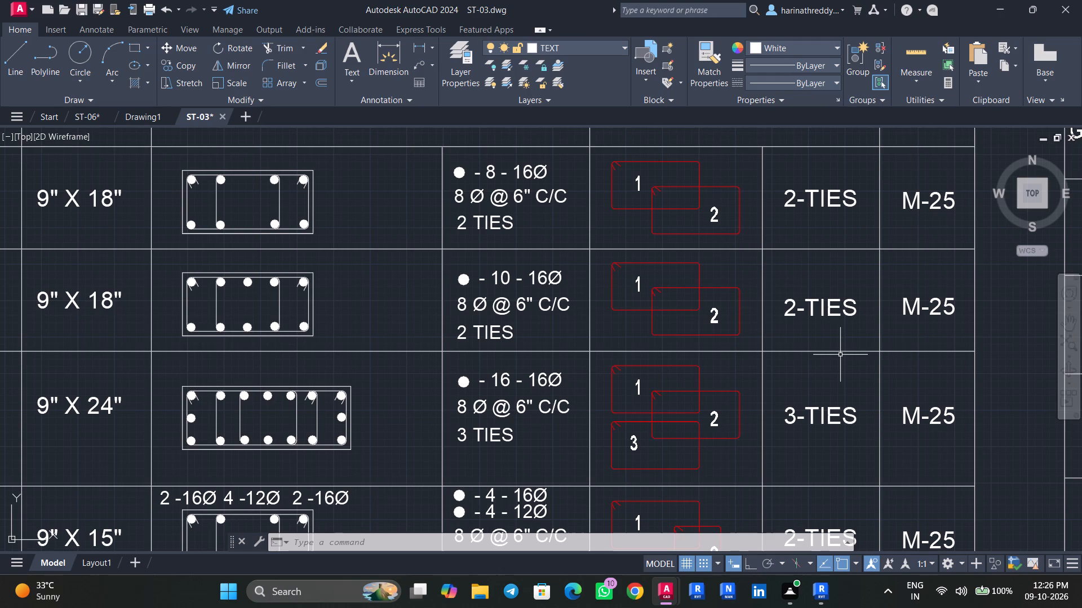
{"action": "left_click", "coordinate": [831, 593]}
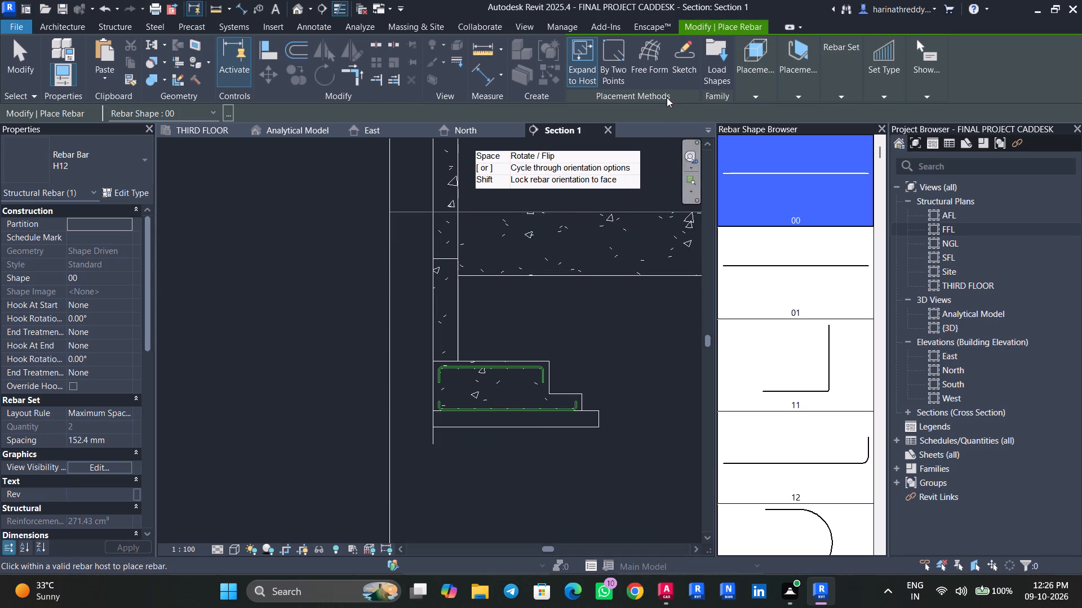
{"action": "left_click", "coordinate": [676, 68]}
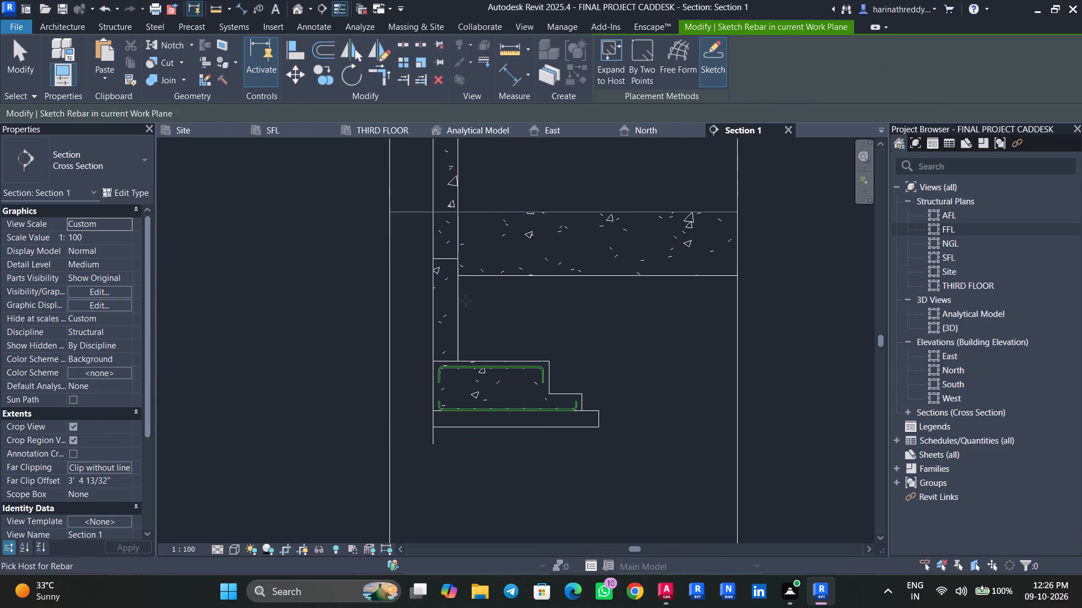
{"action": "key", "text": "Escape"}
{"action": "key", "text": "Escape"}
Start a sketched rebar of type H16 with the C2 column between the footing and NGL as its host.
{"action": "left_click", "coordinate": [456, 298]}
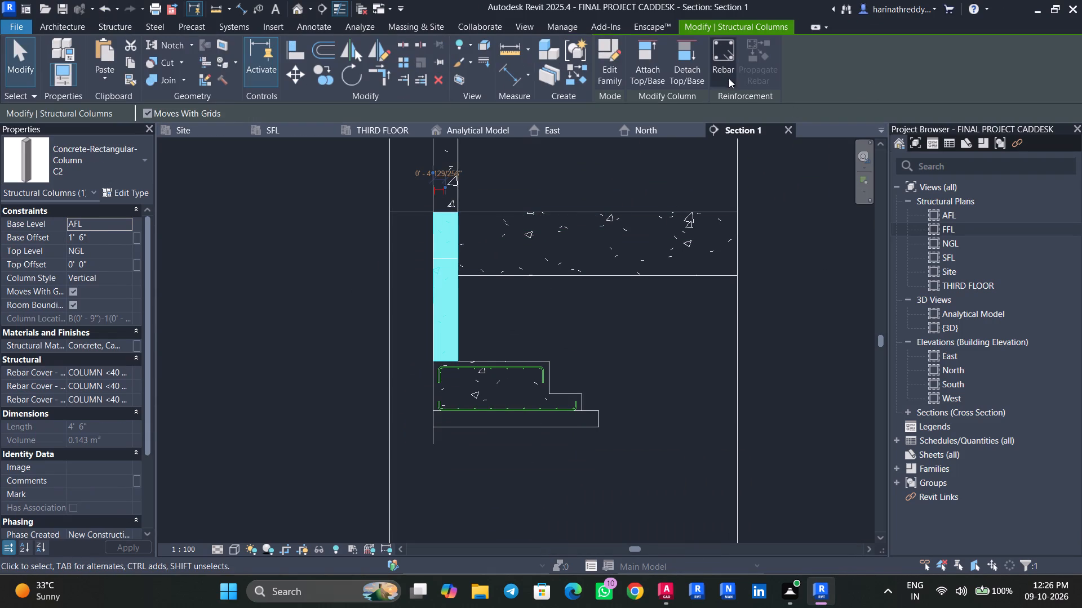
{"action": "left_click", "coordinate": [728, 78]}
{"action": "left_click", "coordinate": [92, 164]}
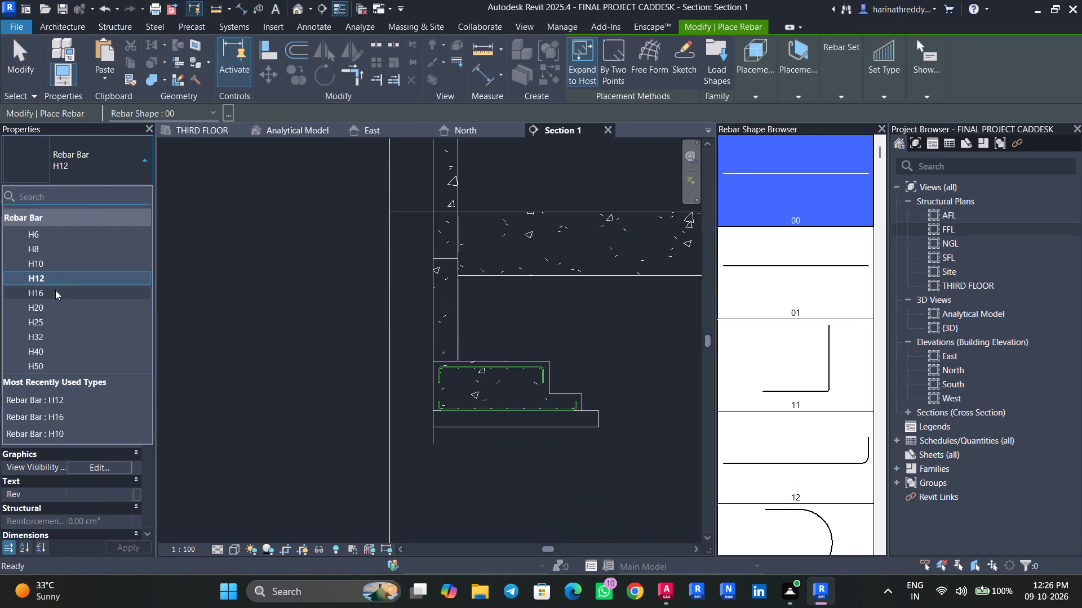
{"action": "left_click", "coordinate": [55, 294]}
{"action": "left_click", "coordinate": [686, 80]}
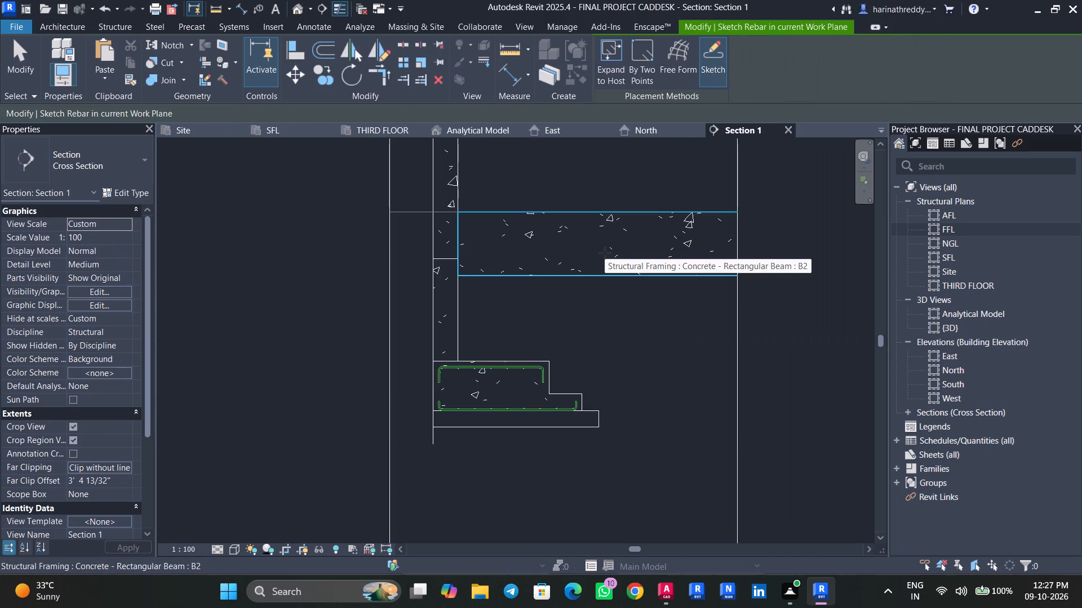
{"action": "left_click", "coordinate": [460, 314]}
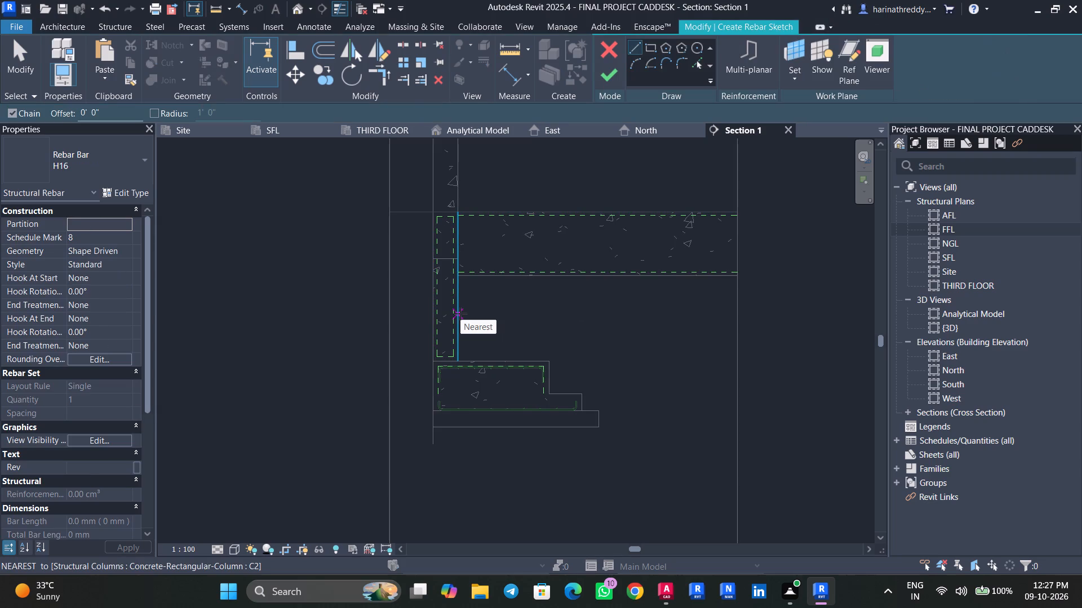
{"action": "scroll", "coordinate": [460, 314], "scroll_direction": "up", "scroll_amount": 3}
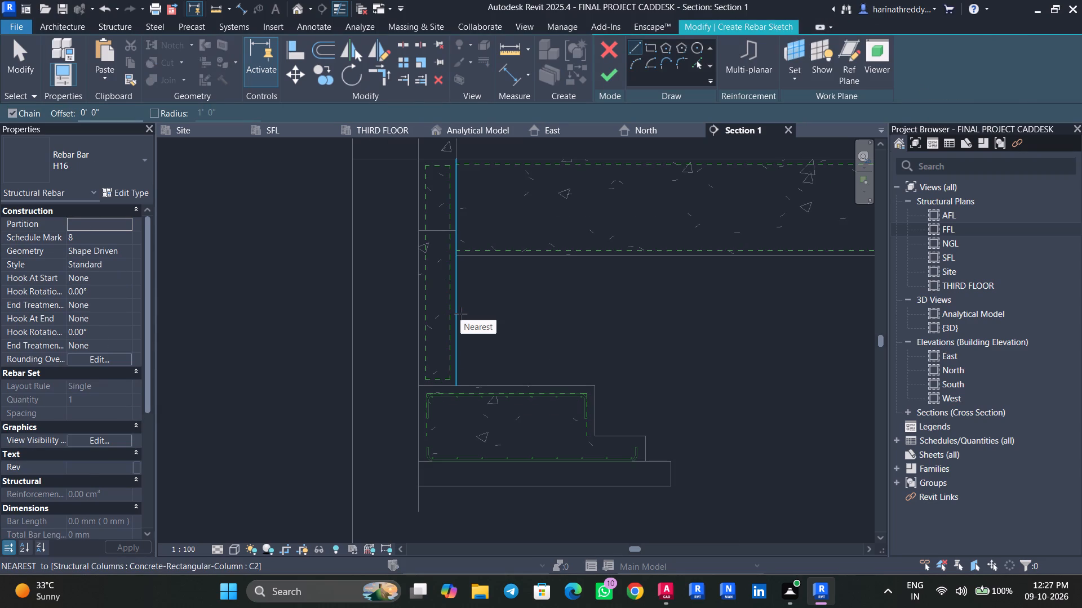
Examine the footing sections in the ST-03 drawing for how the column bars bend into the footing.
{"action": "left_click", "coordinate": [669, 597]}
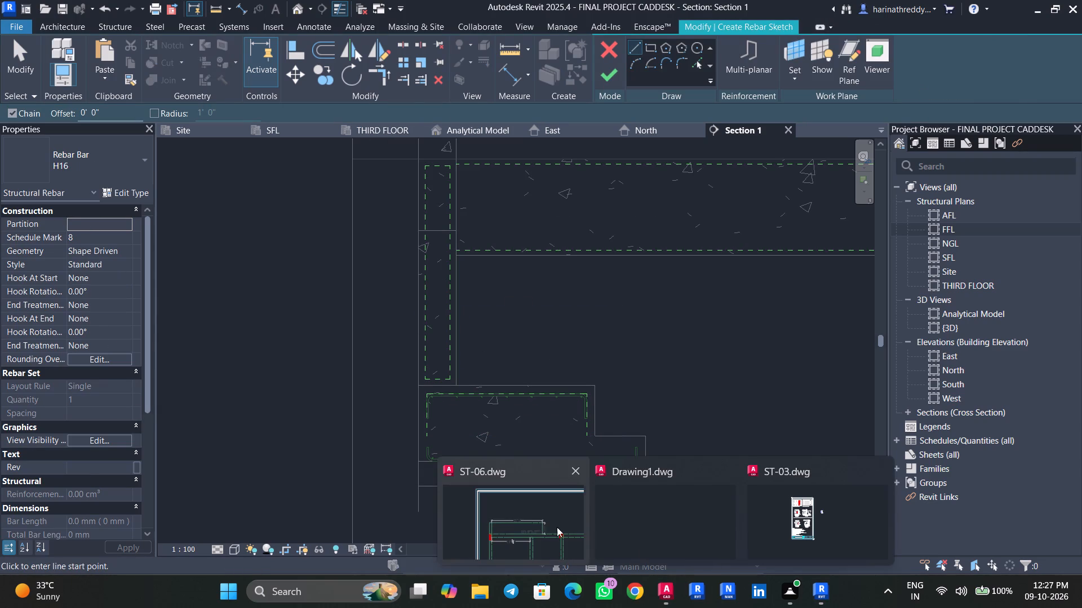
{"action": "left_click", "coordinate": [801, 513]}
{"action": "scroll", "coordinate": [618, 428], "scroll_direction": "down", "scroll_amount": 3}
{"action": "middle_click_drag", "start_coordinate": [633, 428], "coordinate": [494, 325]}
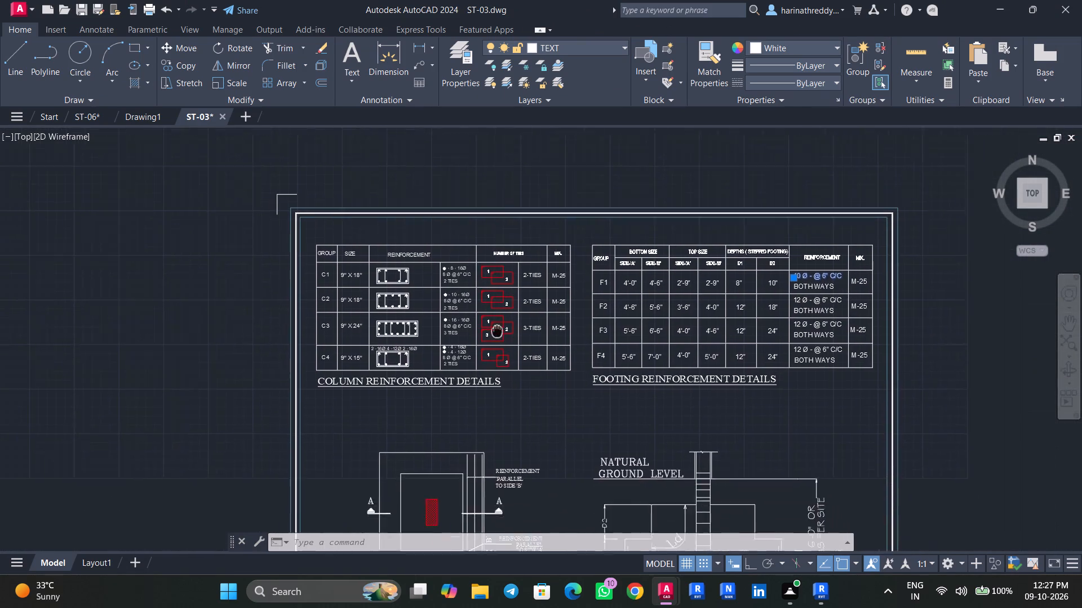
{"action": "middle_click_drag", "start_coordinate": [494, 325], "coordinate": [485, 306]}
{"action": "middle_click_drag", "start_coordinate": [542, 394], "coordinate": [461, 330]}
{"action": "middle_click_drag", "start_coordinate": [504, 438], "coordinate": [434, 285]}
{"action": "scroll", "coordinate": [434, 286], "scroll_direction": "up", "scroll_amount": 1}
{"action": "middle_click_drag", "start_coordinate": [499, 385], "coordinate": [498, 371]}
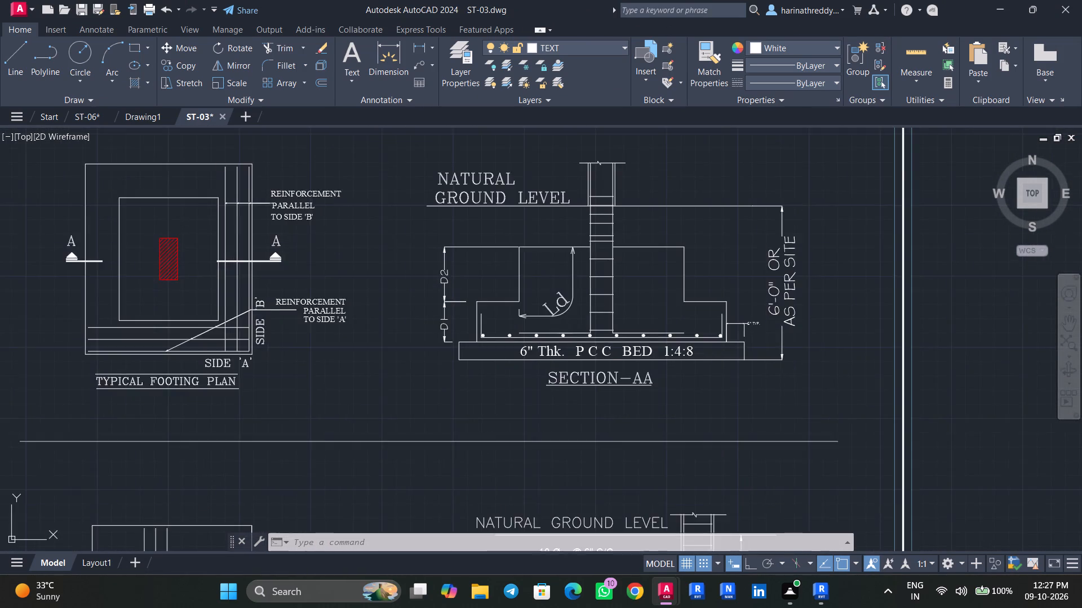
{"action": "middle_click_drag", "start_coordinate": [498, 371], "coordinate": [513, 288]}
{"action": "middle_click_drag", "start_coordinate": [565, 340], "coordinate": [554, 206]}
{"action": "scroll", "coordinate": [661, 407], "scroll_direction": "up", "scroll_amount": 2}
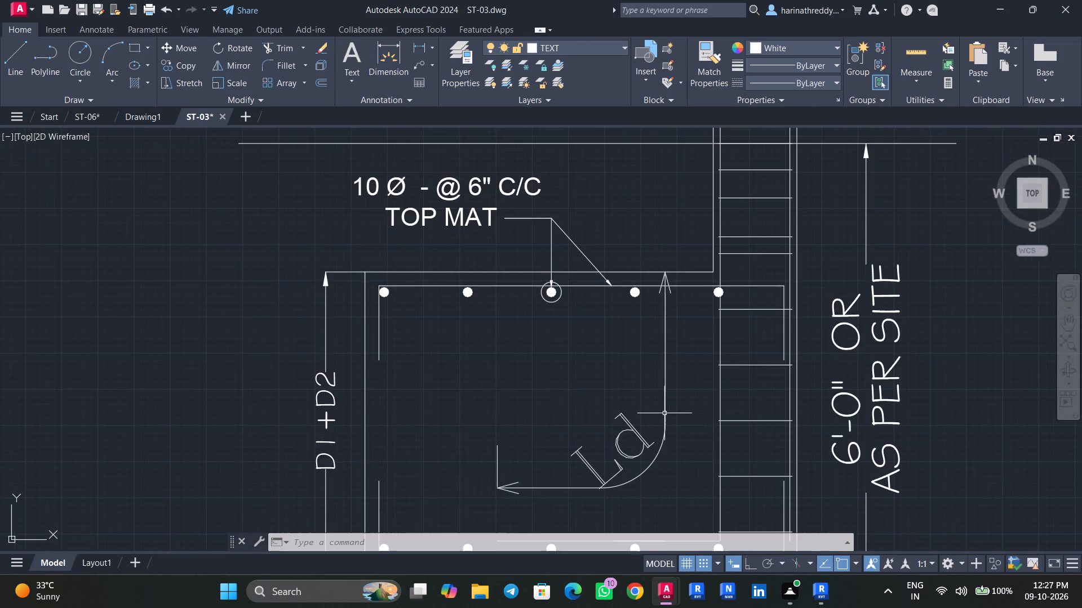
{"action": "middle_click_drag", "start_coordinate": [662, 413], "coordinate": [617, 290]}
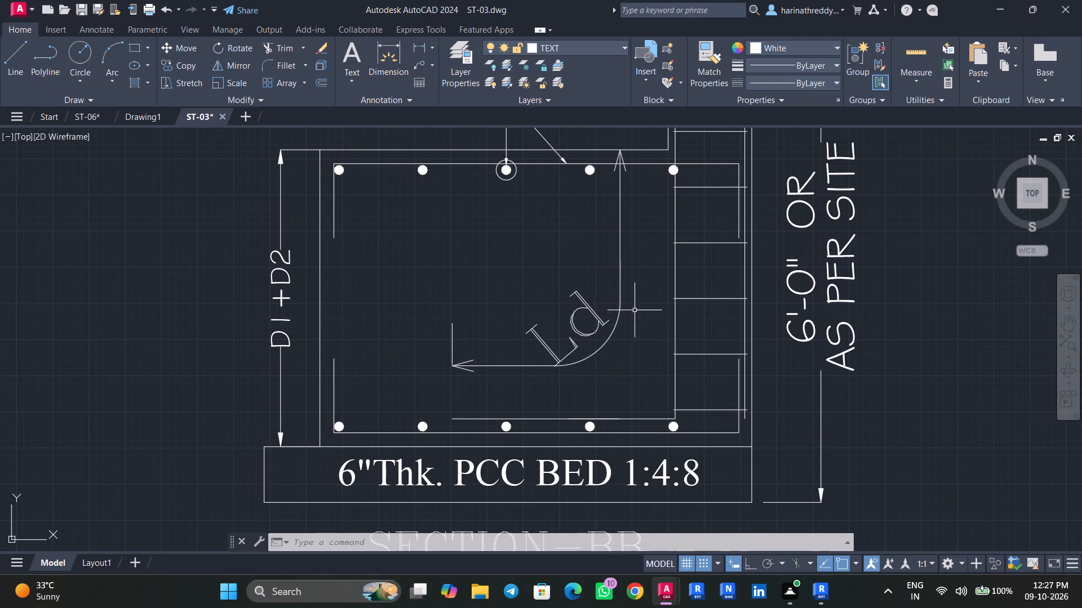
{"action": "left_click", "coordinate": [814, 584]}
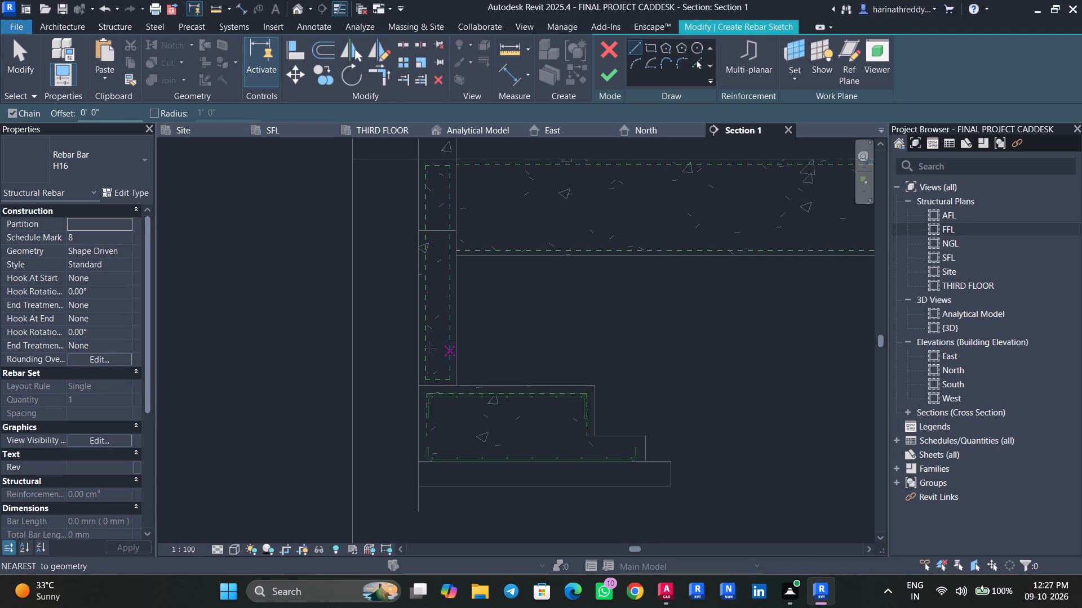
Sketch an L-shaped bar running about 5' 9" from the column's top cover line to the footing's bottom mat, with a 1' bottom leg.
{"action": "scroll", "coordinate": [446, 166], "scroll_direction": "up", "scroll_amount": 3}
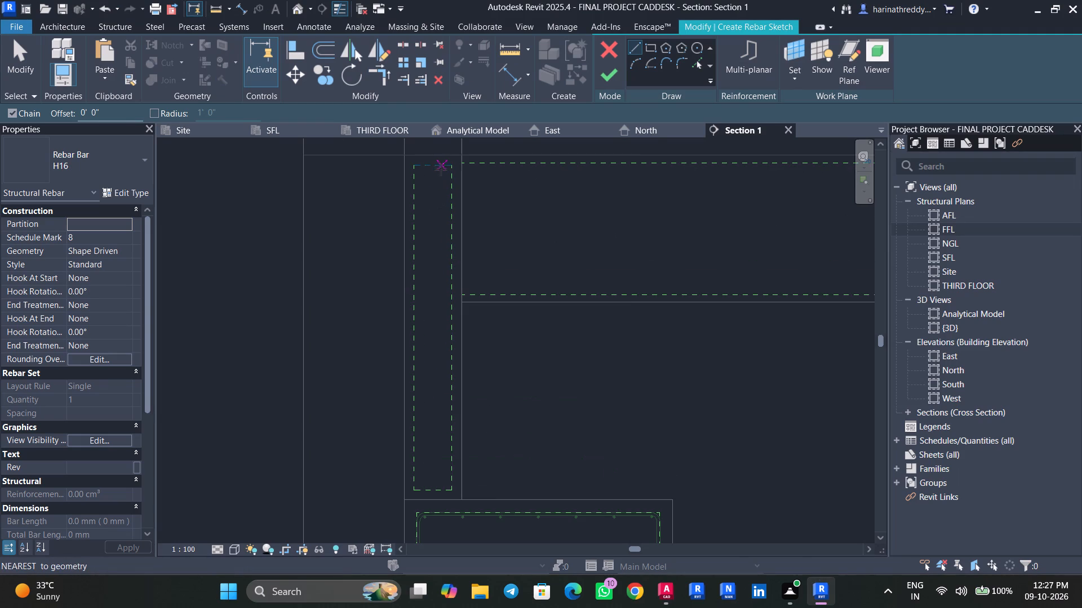
{"action": "left_click", "coordinate": [443, 168]}
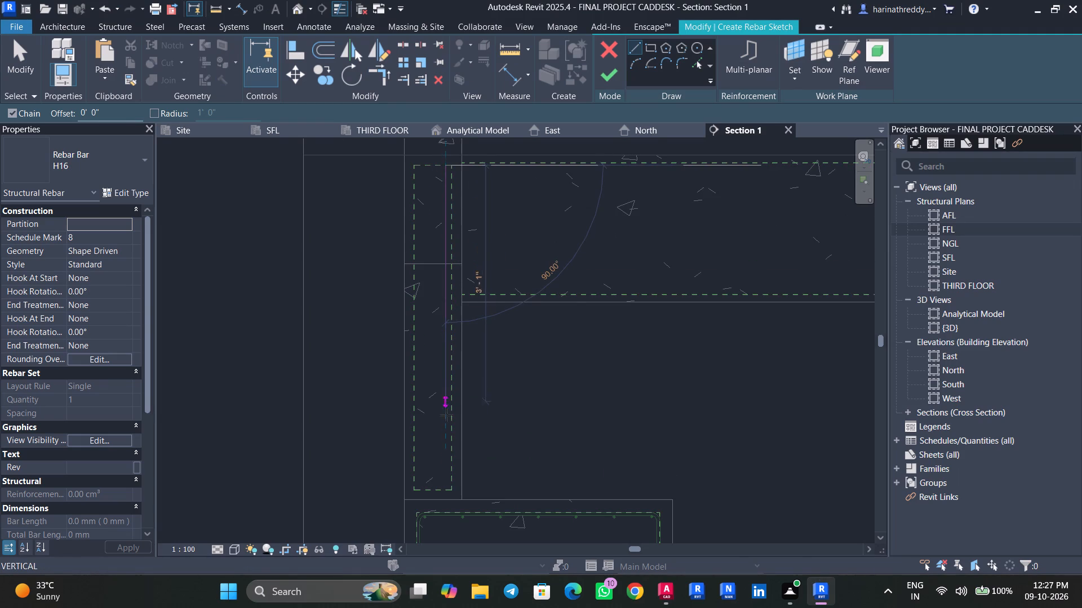
{"action": "middle_click_drag", "start_coordinate": [446, 429], "coordinate": [438, 351]}
{"action": "scroll", "coordinate": [453, 468], "scroll_direction": "up", "scroll_amount": 4}
{"action": "middle_click_drag", "start_coordinate": [446, 498], "coordinate": [419, 363]}
{"action": "scroll", "coordinate": [446, 498], "scroll_direction": "up", "scroll_amount": 1}
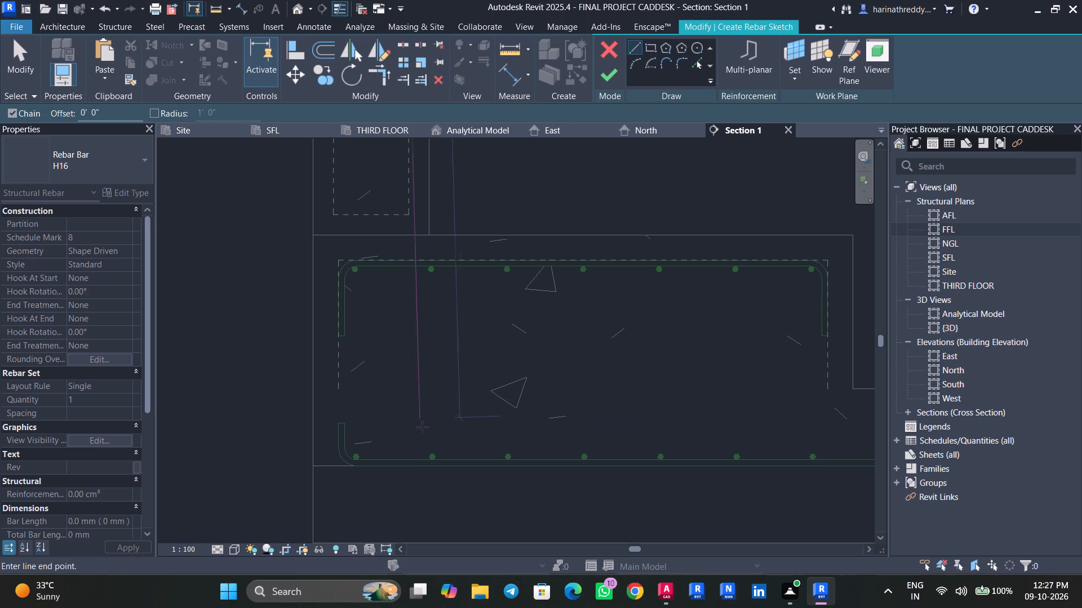
{"action": "scroll", "coordinate": [425, 439], "scroll_direction": "up", "scroll_amount": 4}
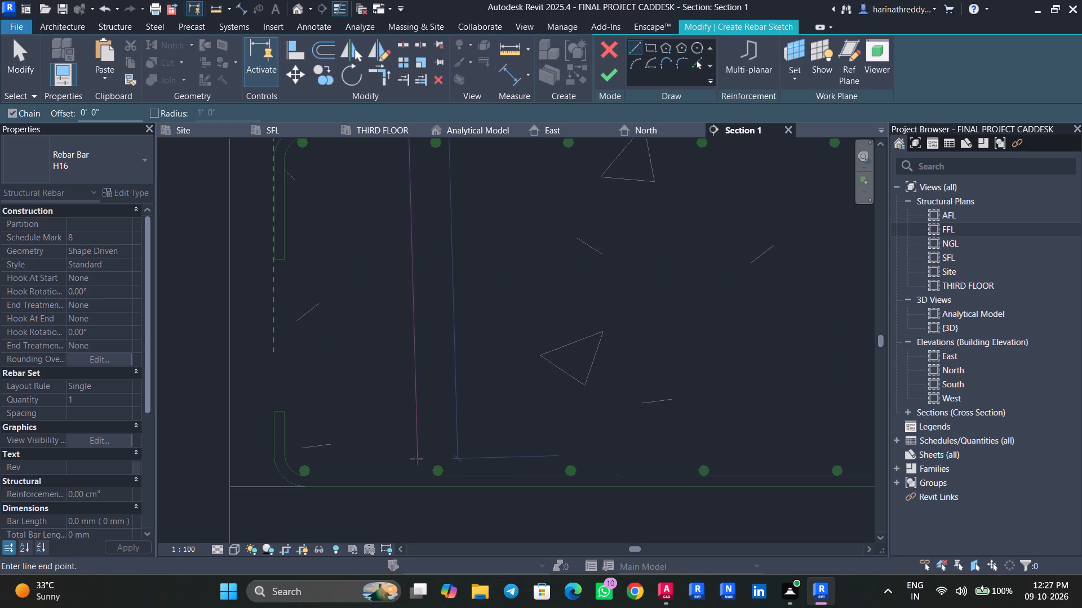
{"action": "scroll", "coordinate": [414, 459], "scroll_direction": "down", "scroll_amount": 7}
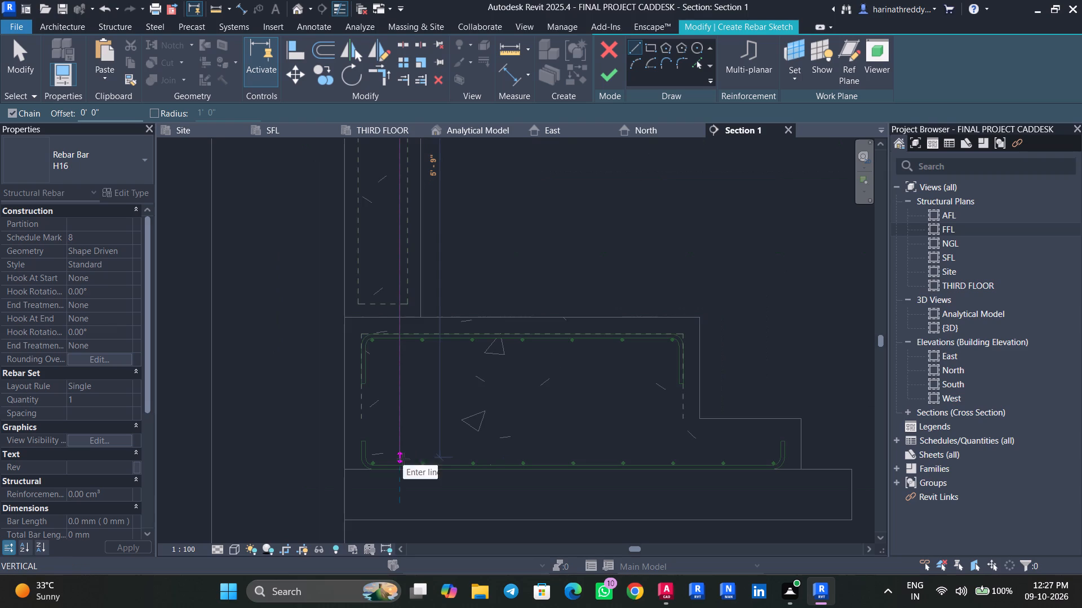
{"action": "scroll", "coordinate": [403, 459], "scroll_direction": "up", "scroll_amount": 8}
{"action": "left_click", "coordinate": [402, 450]}
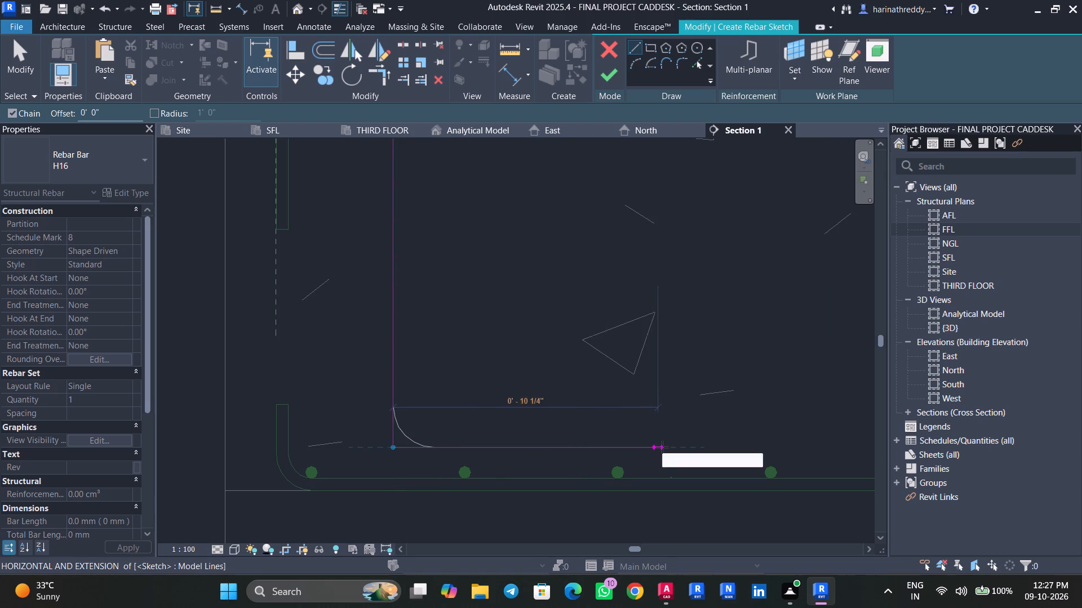
{"action": "scroll", "coordinate": [662, 447], "scroll_direction": "down", "scroll_amount": 1}
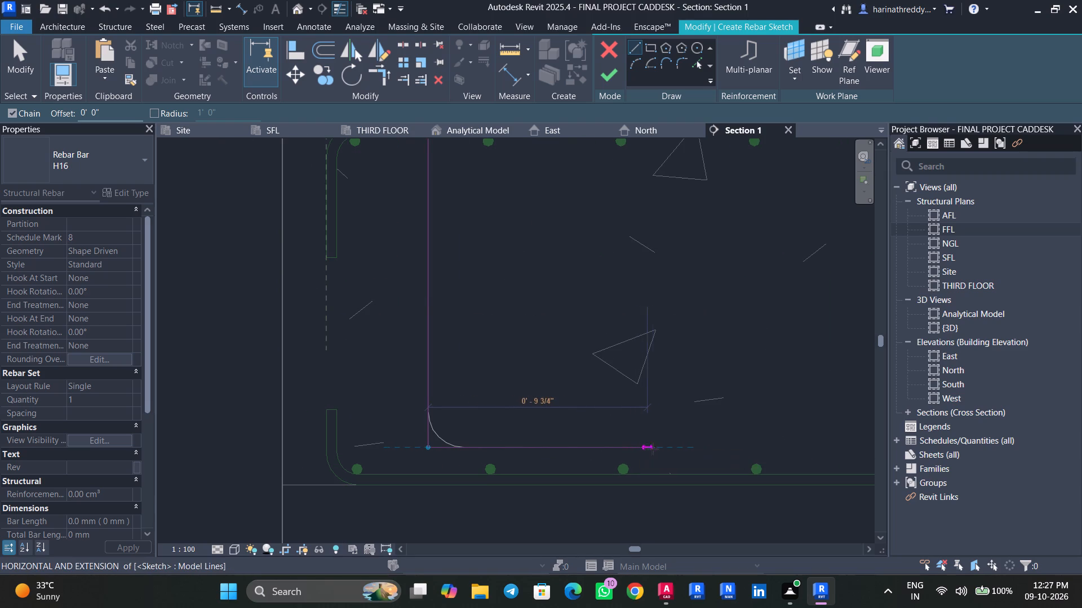
{"action": "type", "text": "1'\\"}
{"action": "key", "text": "Return"}
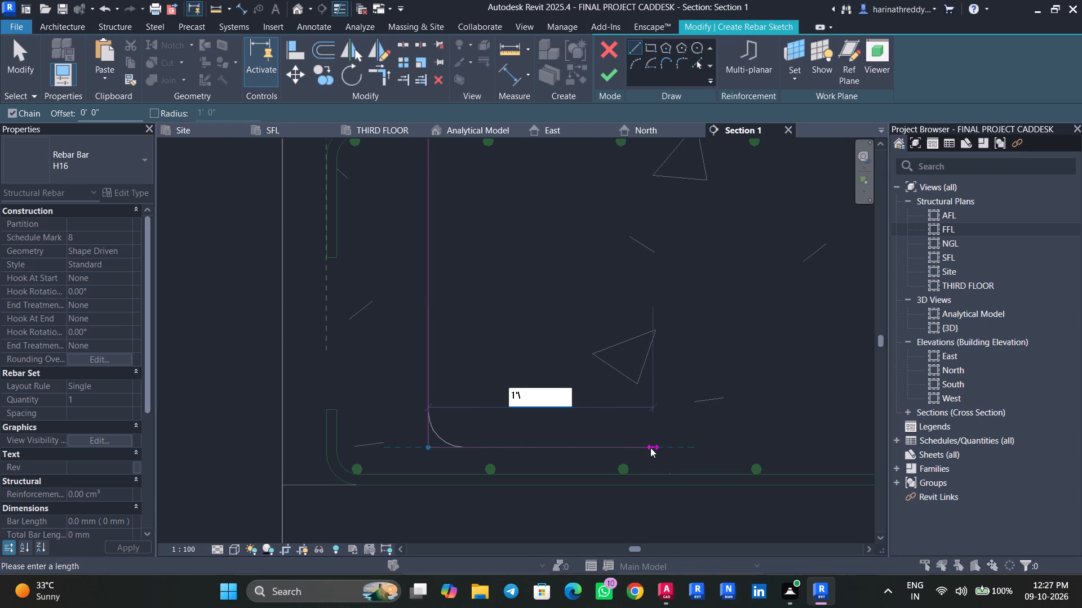
{"action": "left_click", "coordinate": [625, 292]}
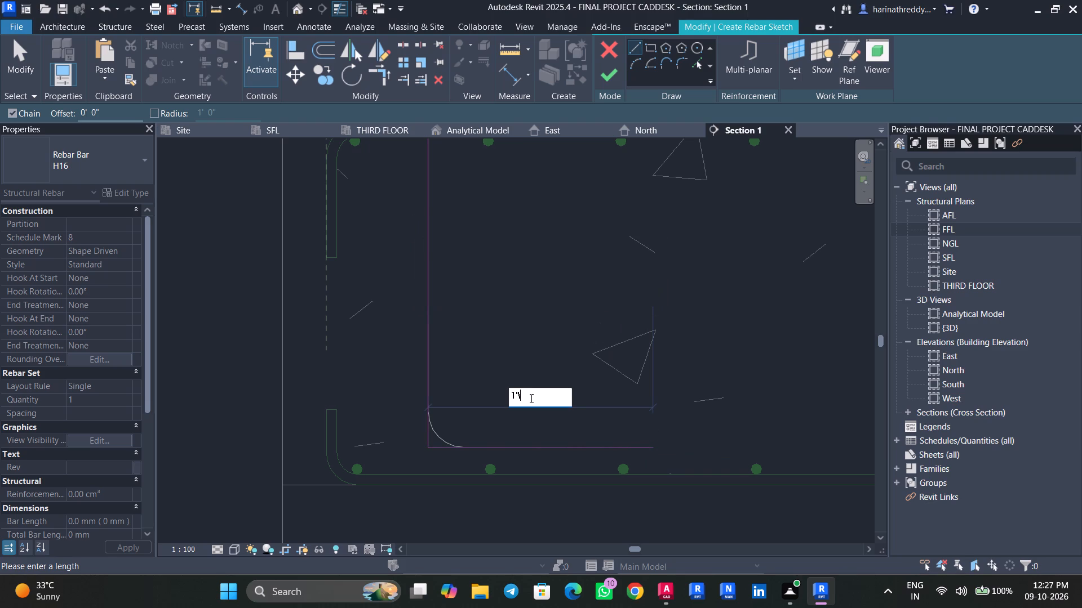
{"action": "key", "text": "BackSpace"}
{"action": "key", "text": "Return"}
{"action": "key", "text": "Escape"}
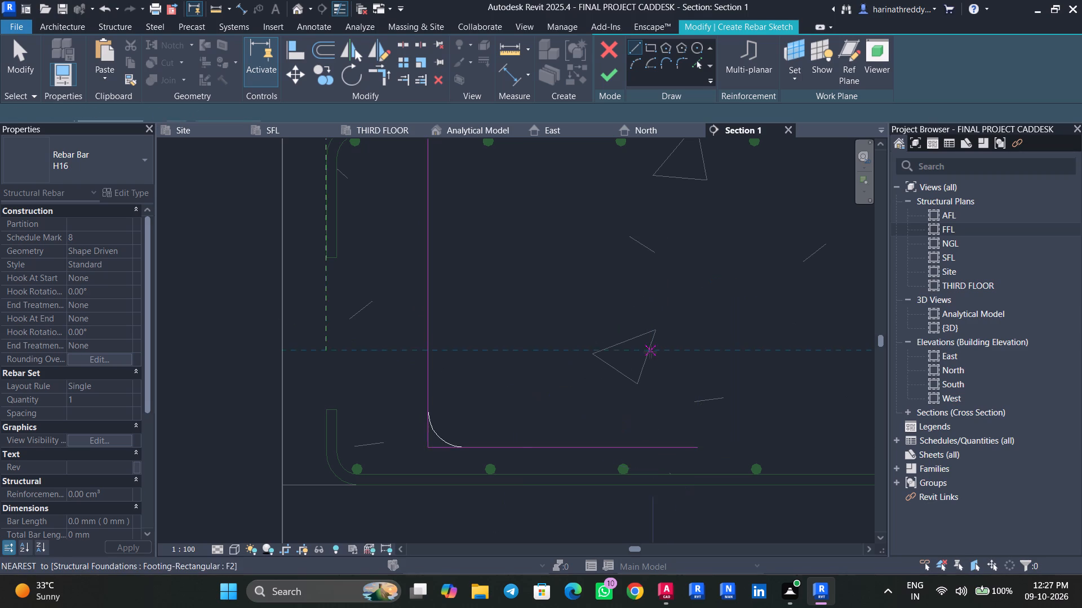
{"action": "scroll", "coordinate": [650, 352], "scroll_direction": "down", "scroll_amount": 8}
{"action": "key", "text": "Escape"}
{"action": "key", "text": "Escape"}
Lengthen the bar's bottom leg to about 2' 2" along the footing's bottom mat and finish the rebar sketch.
{"action": "middle_click_drag", "start_coordinate": [697, 359], "coordinate": [574, 399]}
{"action": "left_click", "coordinate": [530, 418]}
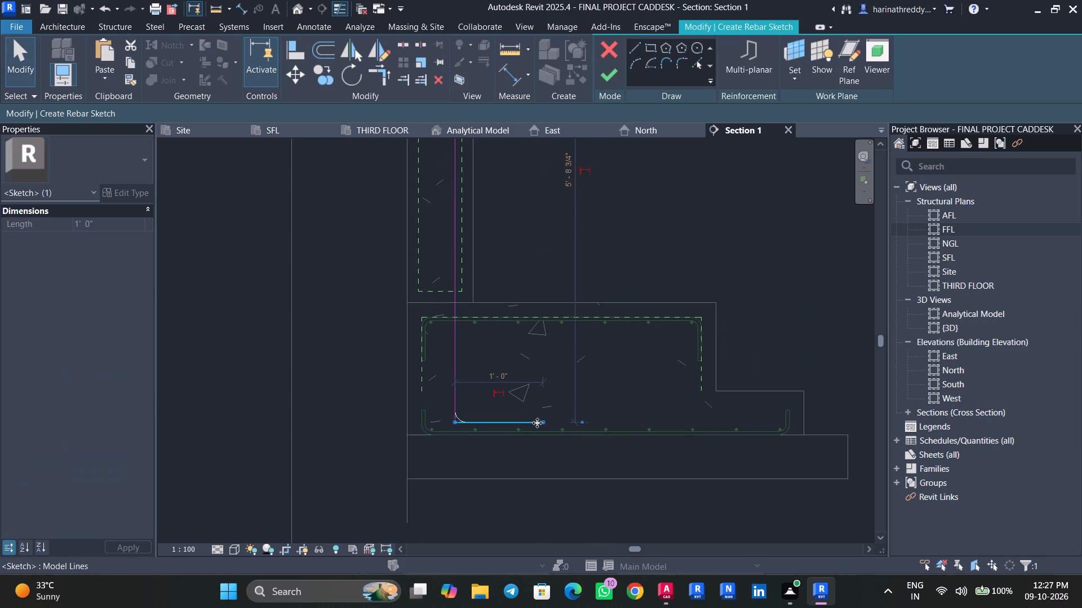
{"action": "scroll", "coordinate": [544, 426], "scroll_direction": "up", "scroll_amount": 3}
{"action": "scroll", "coordinate": [544, 426], "scroll_direction": "down", "scroll_amount": 1}
{"action": "scroll", "coordinate": [544, 426], "scroll_direction": "up", "scroll_amount": 1}
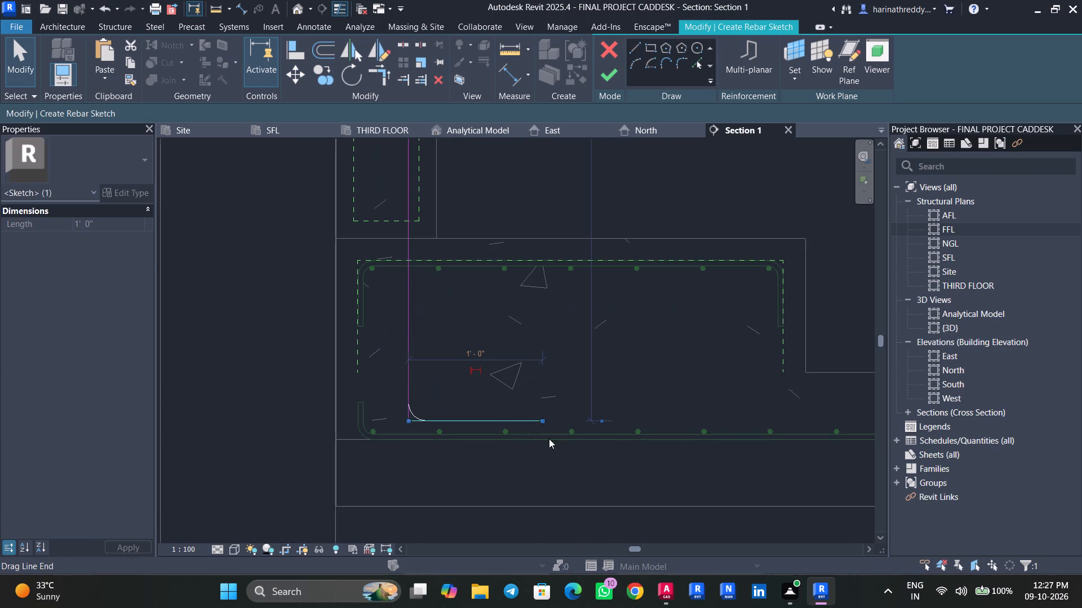
{"action": "left_click_drag", "start_coordinate": [545, 418], "coordinate": [689, 416]}
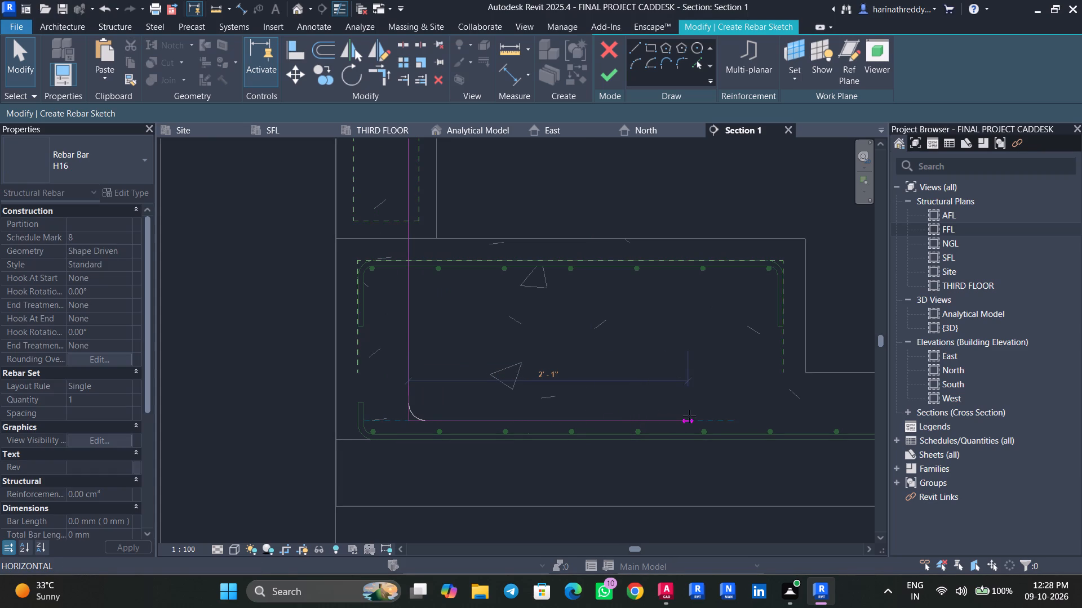
{"action": "left_click_drag", "start_coordinate": [689, 416], "coordinate": [701, 416]}
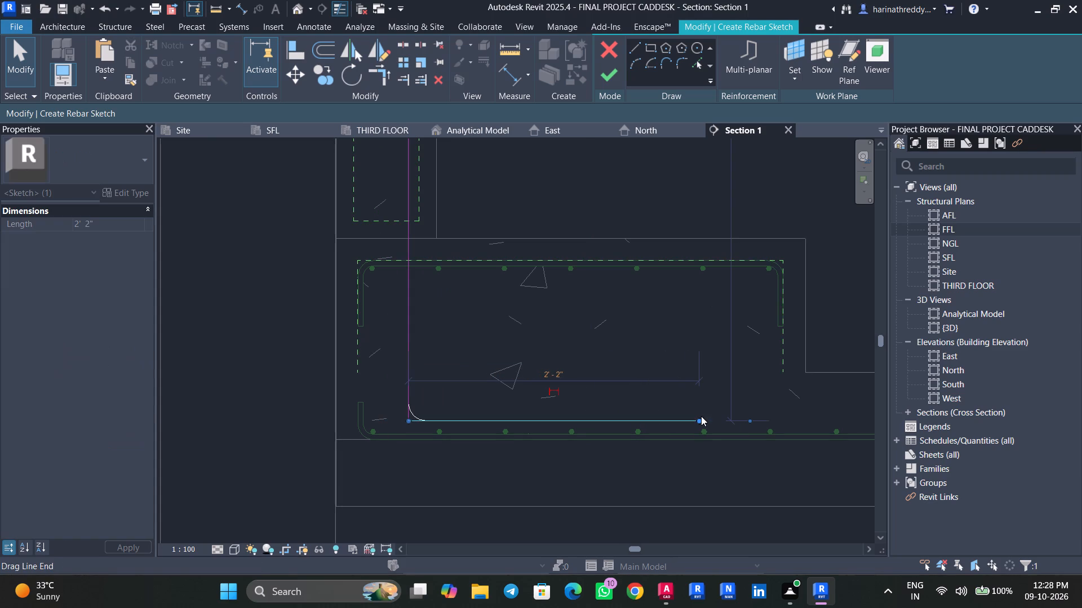
{"action": "key", "text": "Escape"}
{"action": "key", "text": "Escape"}
{"action": "scroll", "coordinate": [467, 358], "scroll_direction": "up", "scroll_amount": 1}
{"action": "scroll", "coordinate": [467, 358], "scroll_direction": "down", "scroll_amount": 2}
{"action": "scroll", "coordinate": [469, 364], "scroll_direction": "up", "scroll_amount": 1}
{"action": "scroll", "coordinate": [469, 364], "scroll_direction": "down", "scroll_amount": 3}
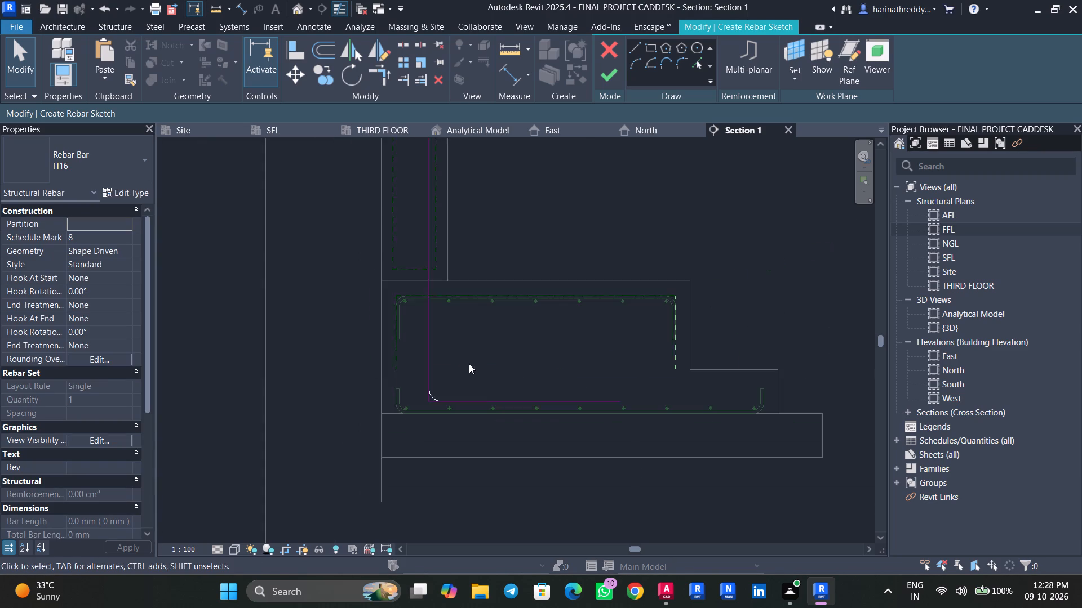
{"action": "middle_click_drag", "start_coordinate": [469, 365], "coordinate": [504, 480]}
{"action": "scroll", "coordinate": [504, 480], "scroll_direction": "up", "scroll_amount": 1}
{"action": "scroll", "coordinate": [505, 455], "scroll_direction": "down", "scroll_amount": 5}
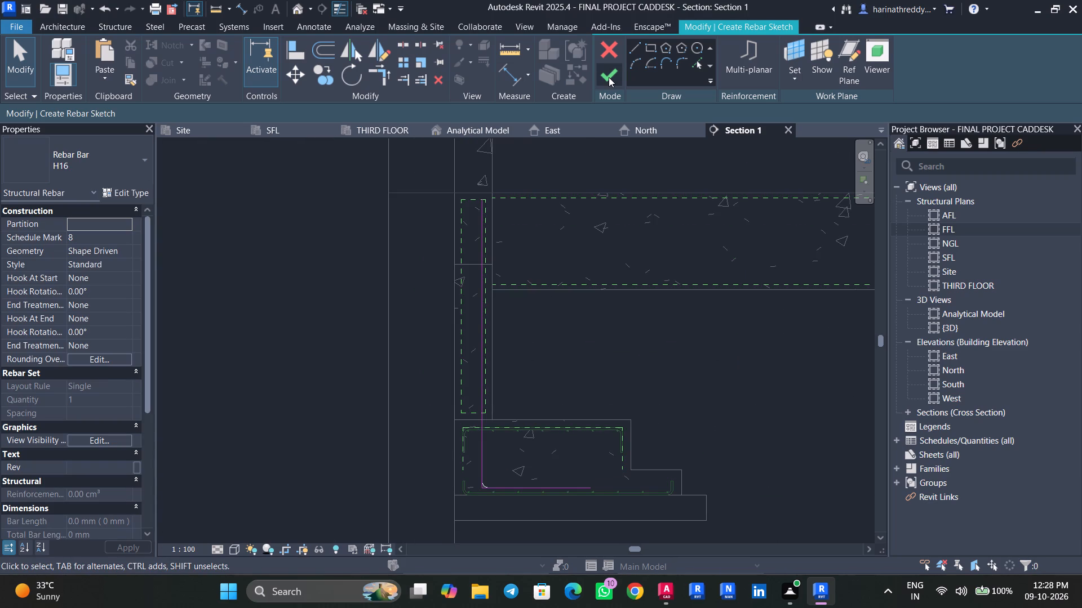
{"action": "left_click", "coordinate": [609, 77]}
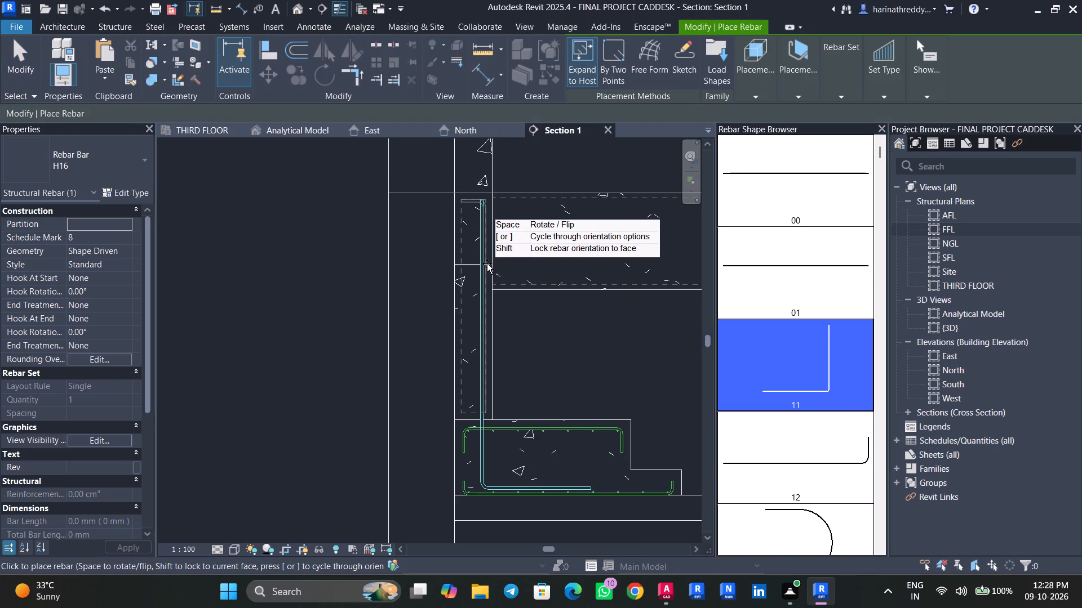
{"action": "key", "text": "Escape"}
{"action": "key", "text": "Escape"}
Place the L-shaped H16 column bar as a Fixed Number set with a quantity of 5.
{"action": "left_click", "coordinate": [483, 281]}
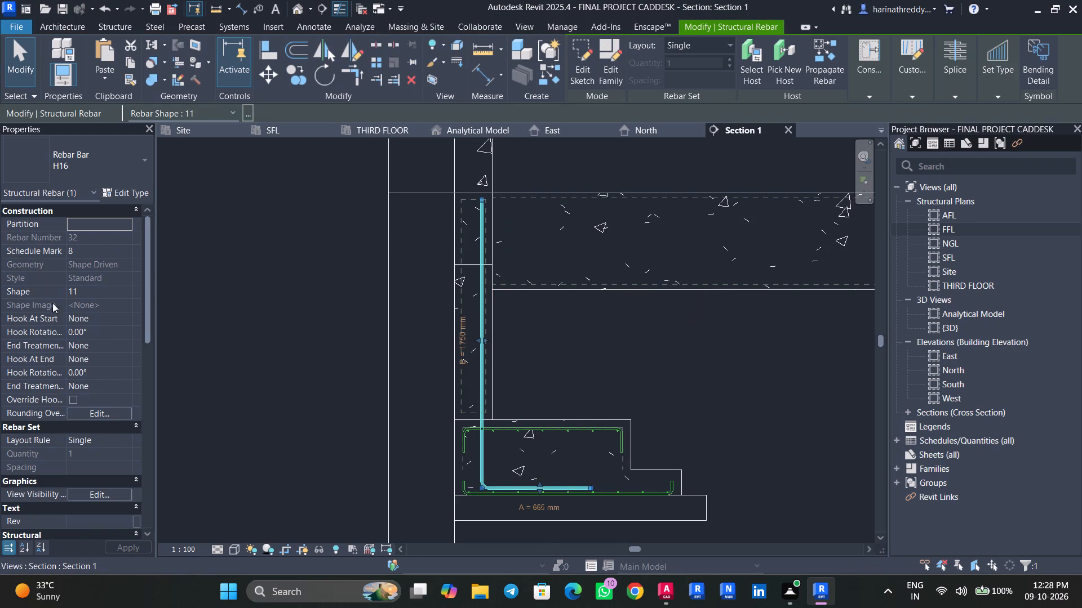
{"action": "left_click", "coordinate": [121, 439]}
{"action": "left_click", "coordinate": [123, 441]}
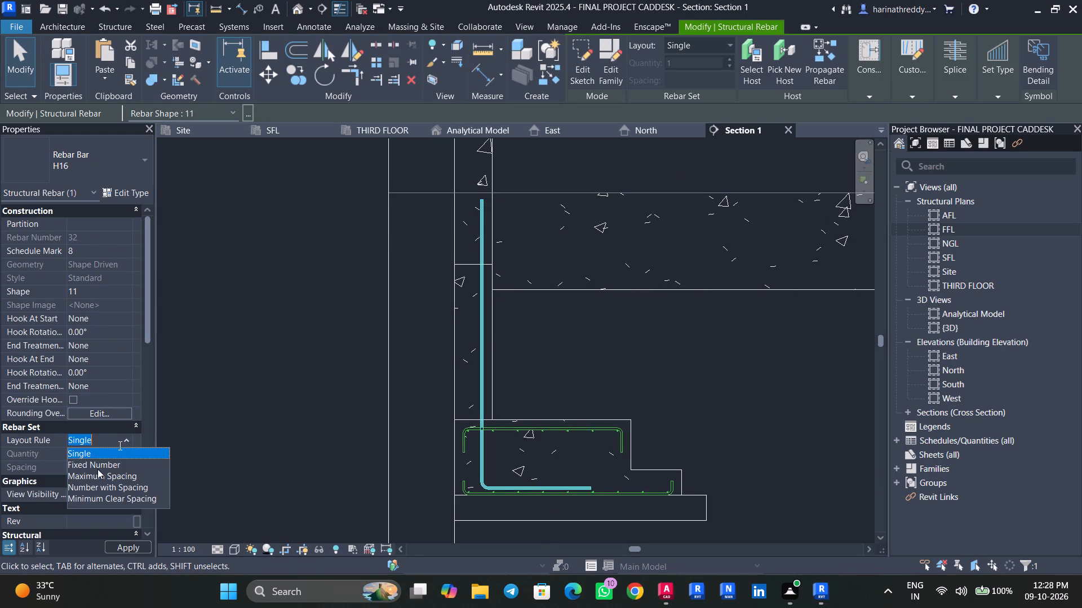
{"action": "left_click", "coordinate": [97, 463]}
{"action": "left_click", "coordinate": [105, 458]}
{"action": "key", "text": "5"}
{"action": "key", "text": "Return"}
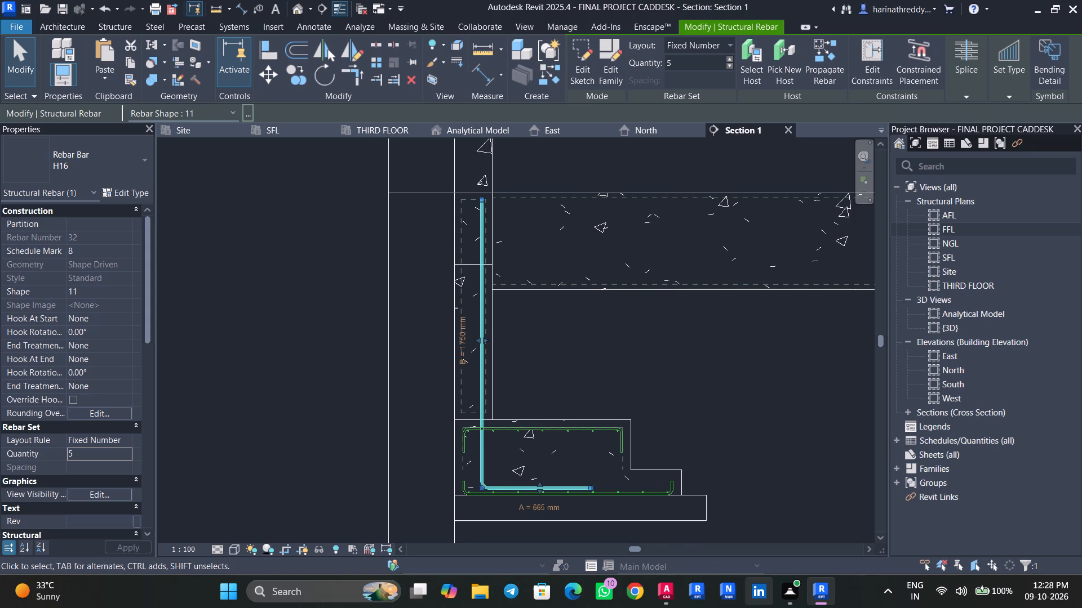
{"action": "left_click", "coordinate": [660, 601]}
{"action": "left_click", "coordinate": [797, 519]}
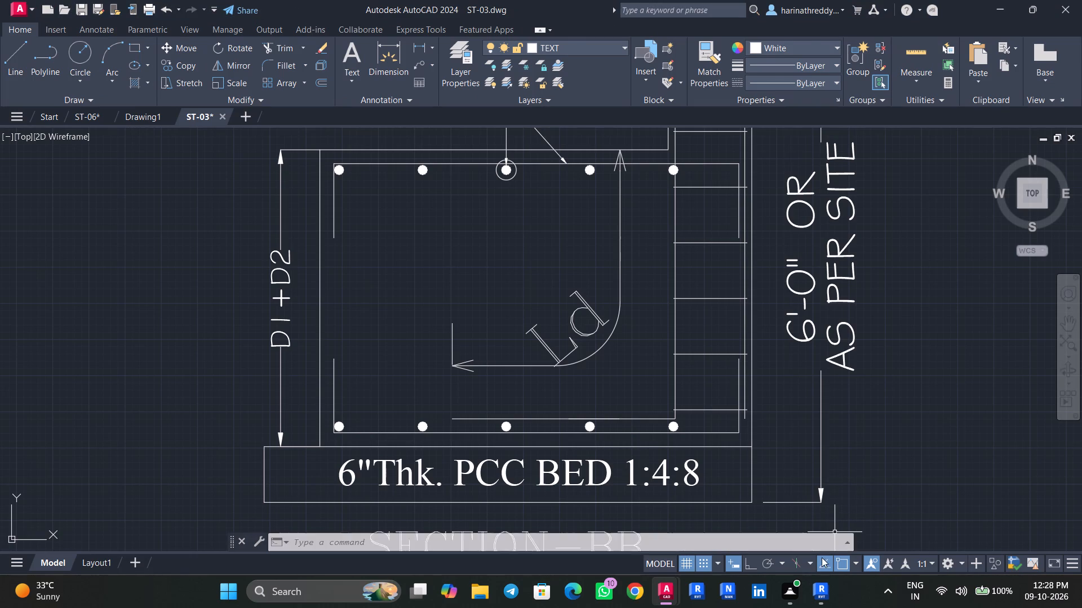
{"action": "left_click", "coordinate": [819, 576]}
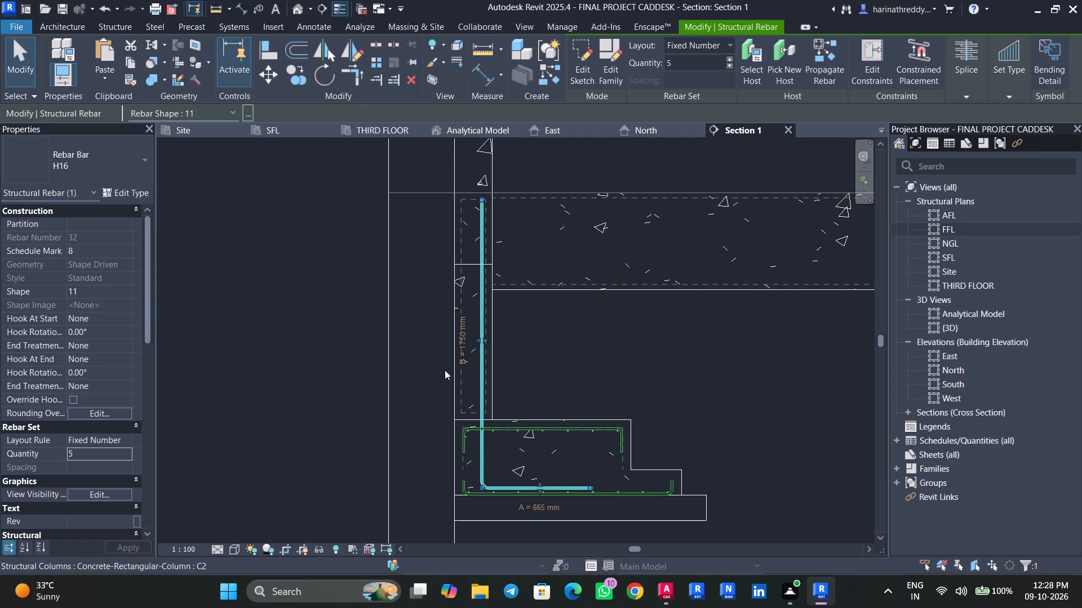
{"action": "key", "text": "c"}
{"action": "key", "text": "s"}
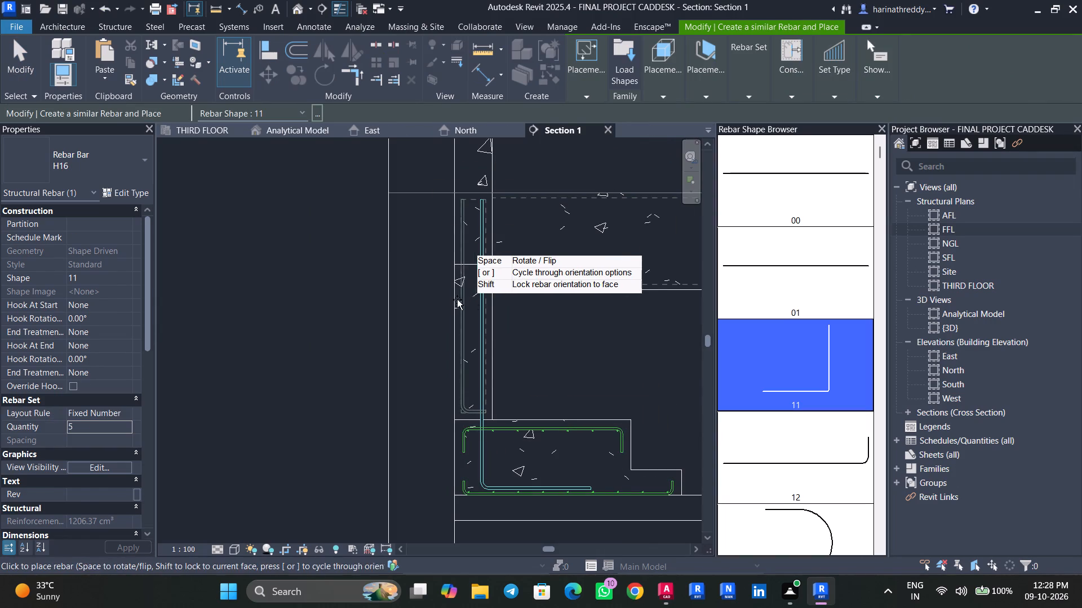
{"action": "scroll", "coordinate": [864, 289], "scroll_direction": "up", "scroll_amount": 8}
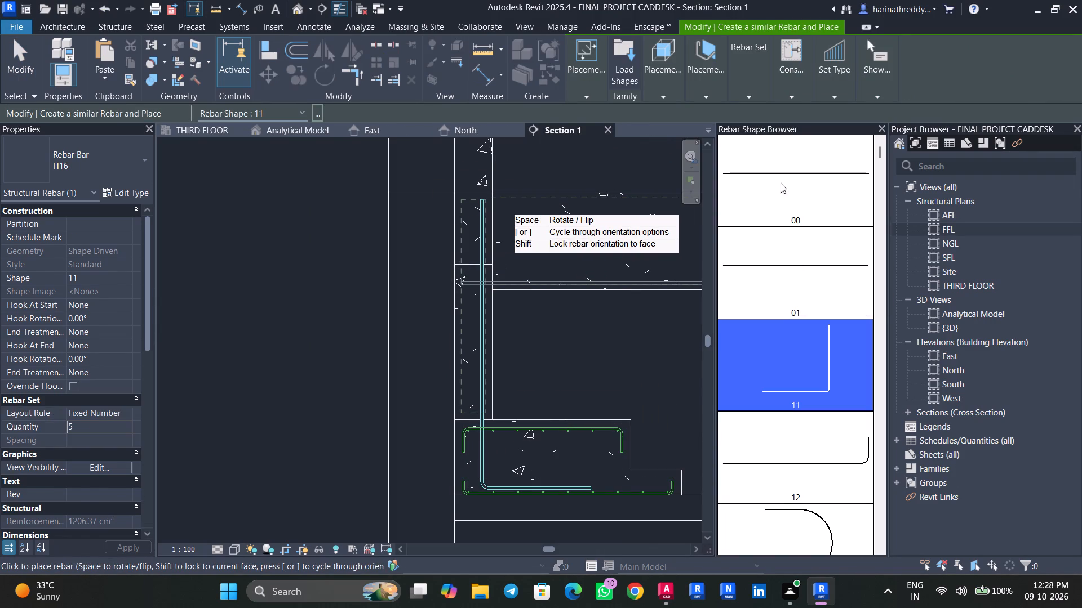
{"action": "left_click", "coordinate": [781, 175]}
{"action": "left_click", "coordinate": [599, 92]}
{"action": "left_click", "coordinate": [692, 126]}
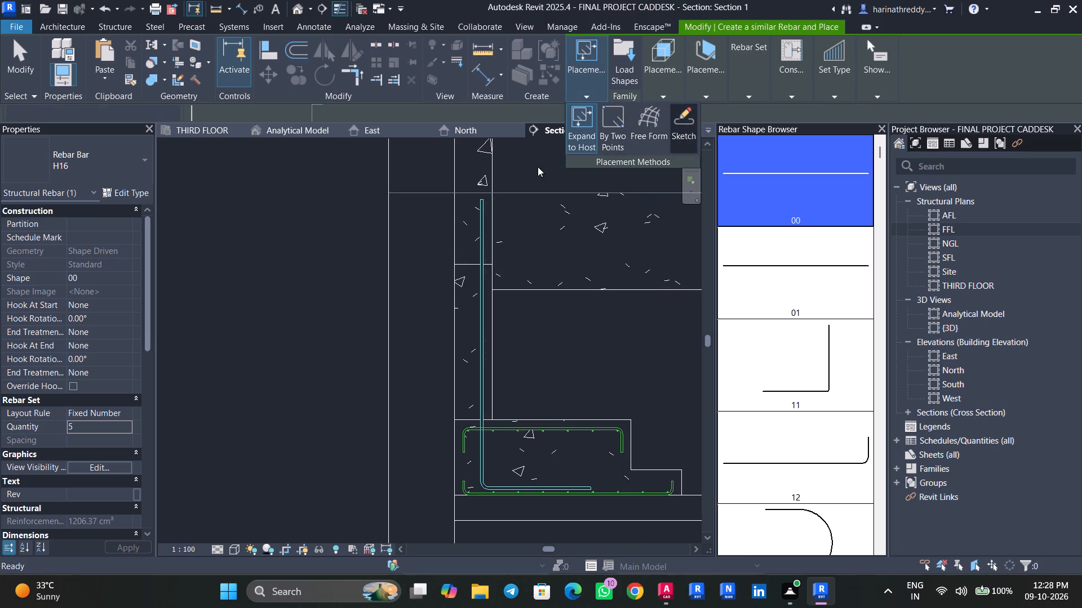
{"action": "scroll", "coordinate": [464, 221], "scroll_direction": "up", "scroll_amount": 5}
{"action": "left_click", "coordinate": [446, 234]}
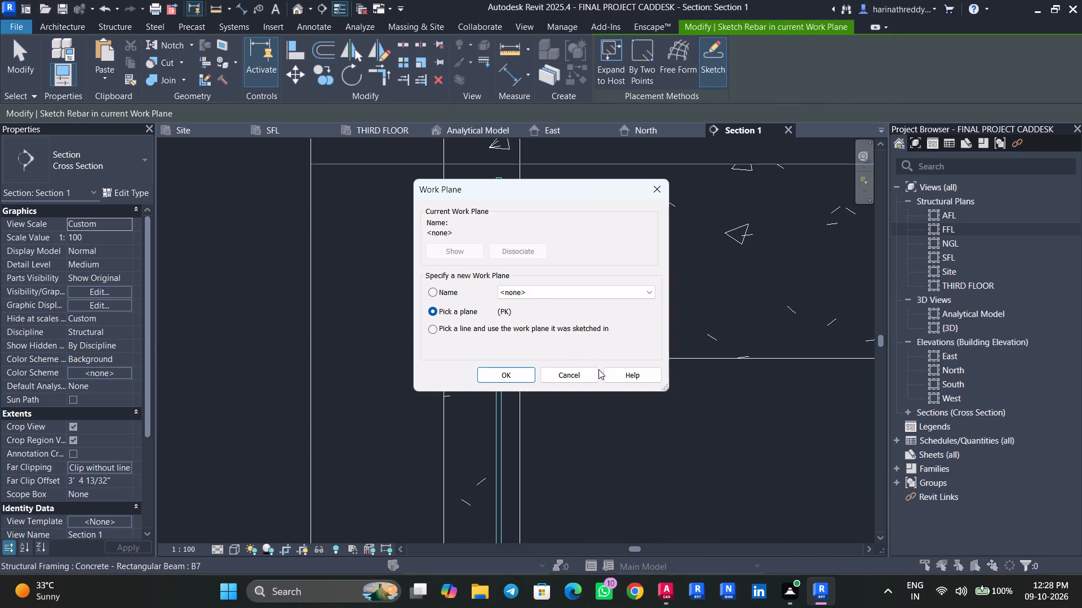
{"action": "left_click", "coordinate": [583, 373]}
Sketch a straight vertical H16 bar hosted by the C2 column, from its top cover line along the outer face to the footing's bottom mat.
{"action": "left_click", "coordinate": [468, 386]}
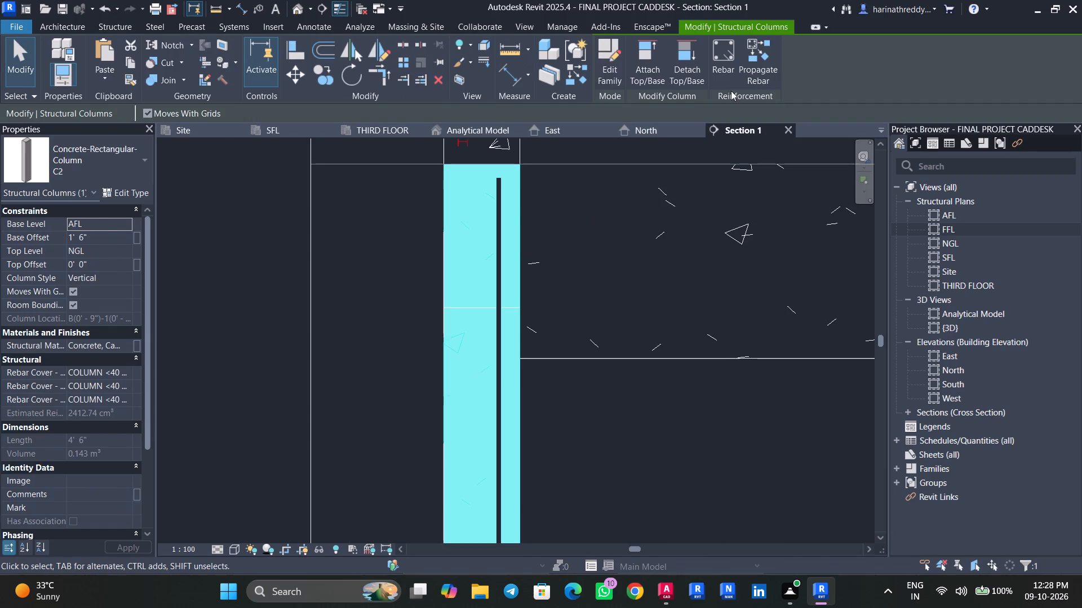
{"action": "left_click", "coordinate": [719, 68]}
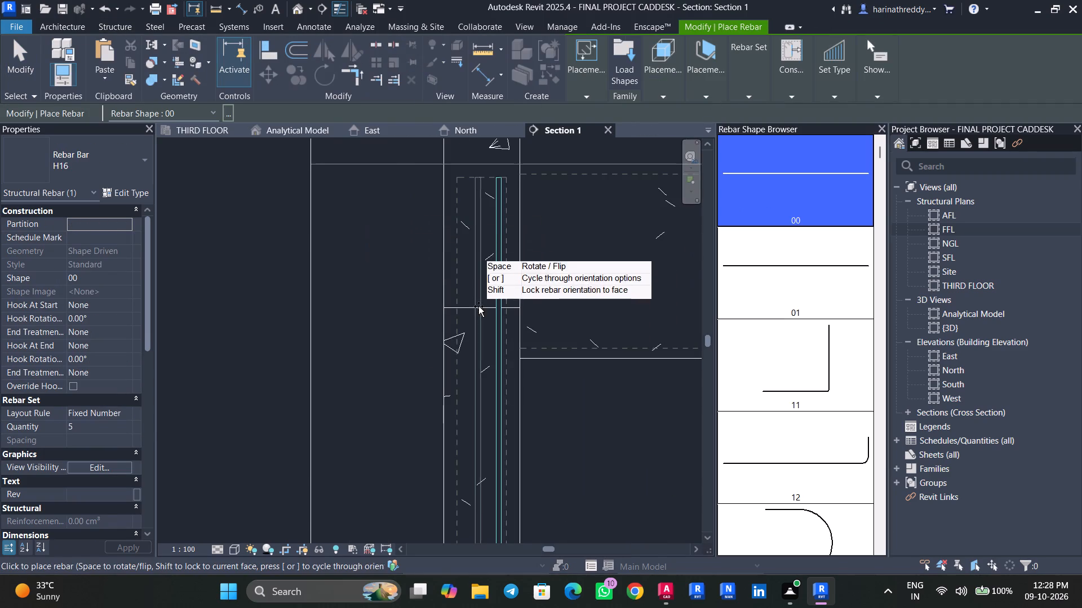
{"action": "left_click", "coordinate": [586, 91]}
{"action": "left_click", "coordinate": [697, 135]}
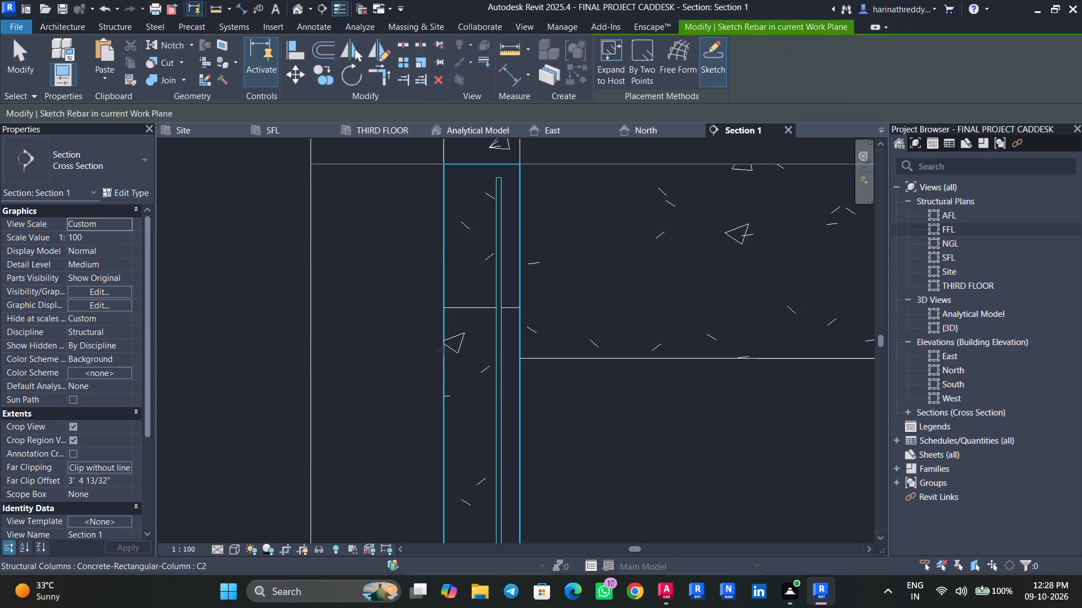
{"action": "left_click", "coordinate": [440, 351]}
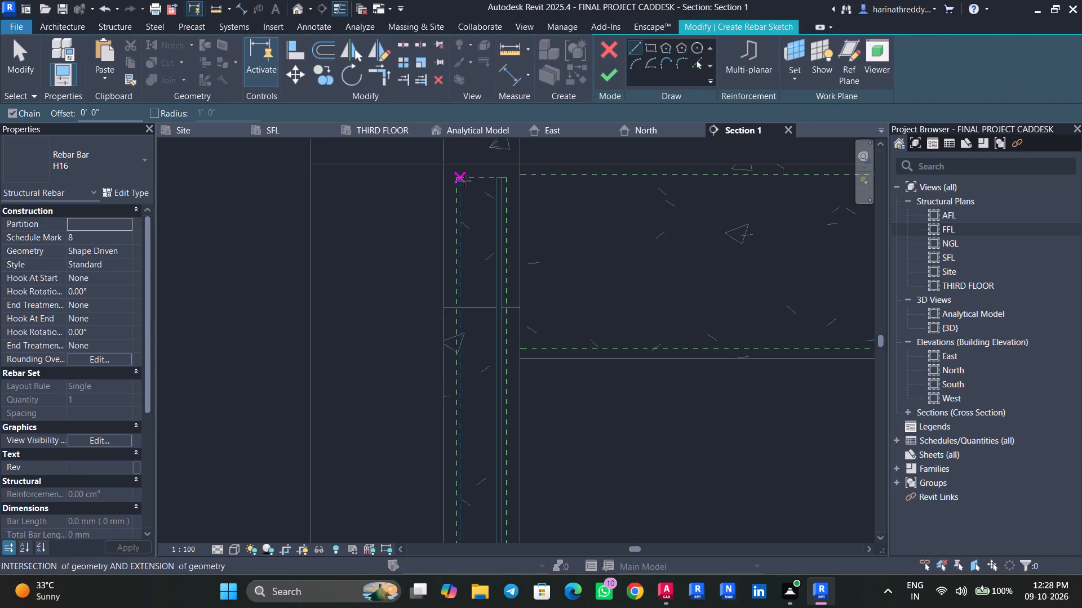
{"action": "scroll", "coordinate": [464, 180], "scroll_direction": "up", "scroll_amount": 8}
{"action": "left_click", "coordinate": [458, 172]}
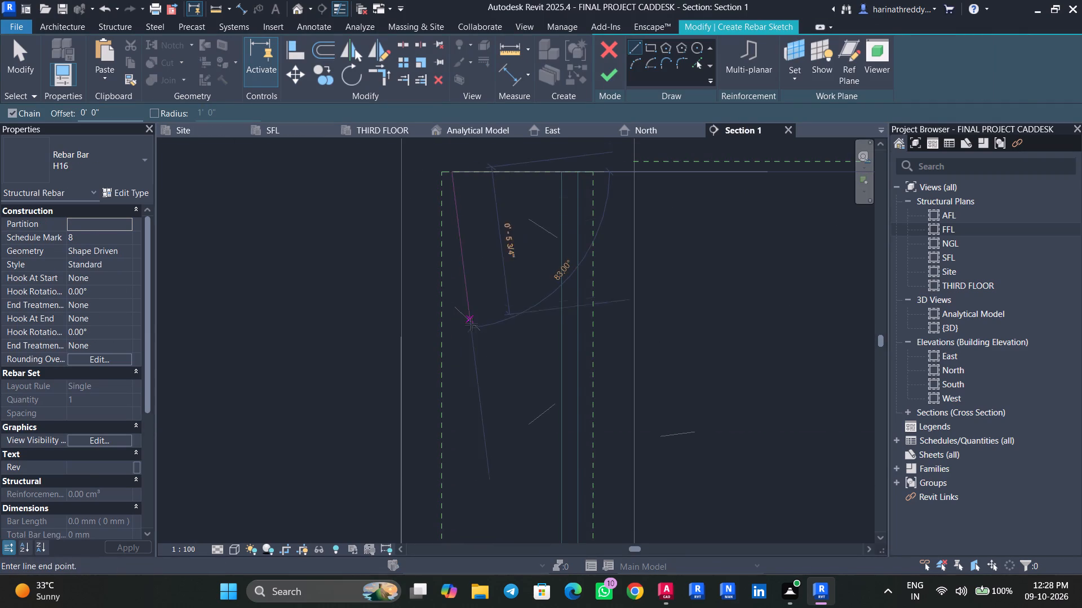
{"action": "scroll", "coordinate": [462, 333], "scroll_direction": "down", "scroll_amount": 4}
{"action": "scroll", "coordinate": [462, 333], "scroll_direction": "up", "scroll_amount": 1}
{"action": "scroll", "coordinate": [462, 333], "scroll_direction": "down", "scroll_amount": 2}
{"action": "scroll", "coordinate": [462, 333], "scroll_direction": "up", "scroll_amount": 1}
{"action": "scroll", "coordinate": [462, 333], "scroll_direction": "down", "scroll_amount": 3}
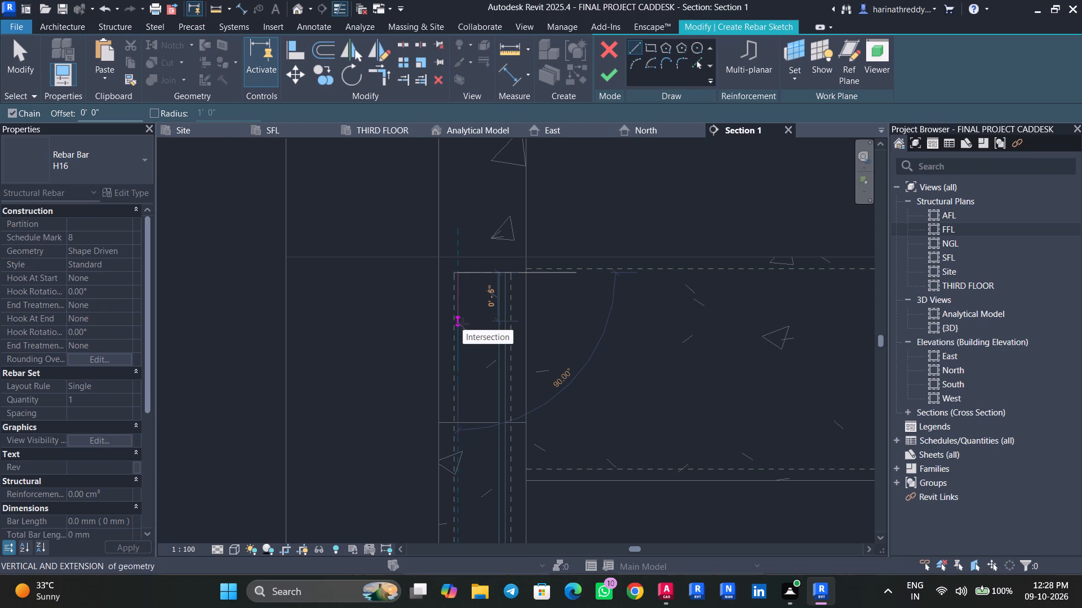
{"action": "scroll", "coordinate": [463, 324], "scroll_direction": "down", "scroll_amount": 4}
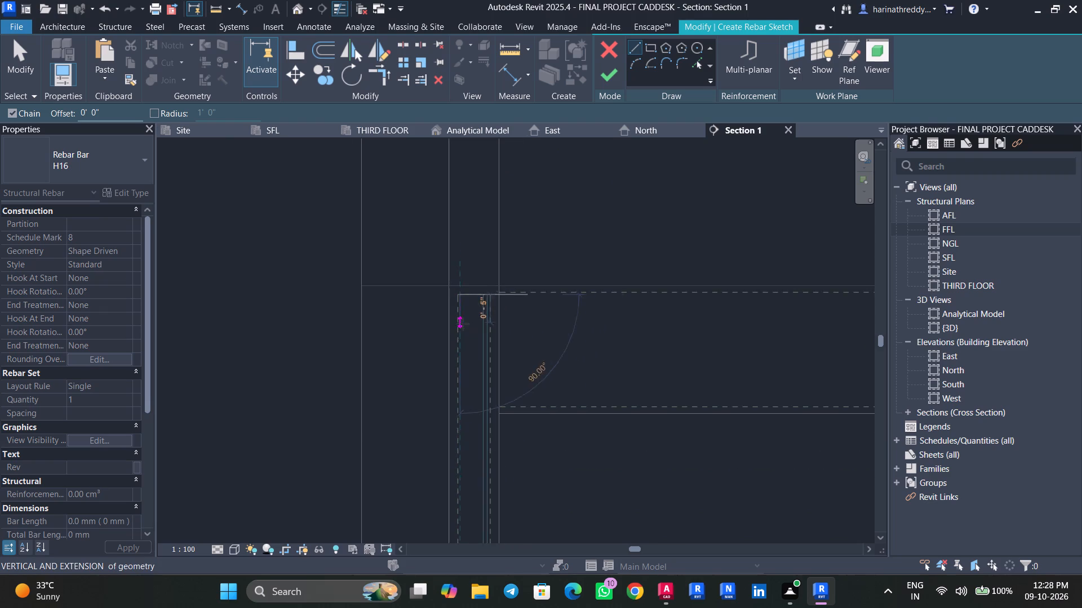
{"action": "middle_click_drag", "start_coordinate": [474, 383], "coordinate": [465, 216]}
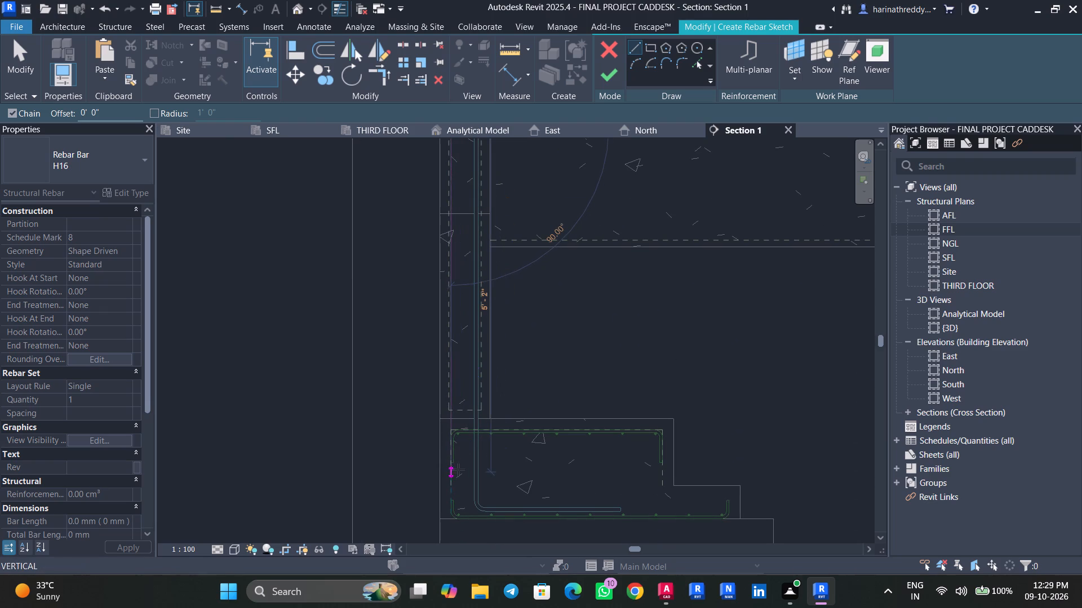
{"action": "scroll", "coordinate": [456, 472], "scroll_direction": "down", "scroll_amount": 1}
{"action": "scroll", "coordinate": [456, 472], "scroll_direction": "up", "scroll_amount": 1}
{"action": "middle_click_drag", "start_coordinate": [458, 486], "coordinate": [455, 390]}
{"action": "scroll", "coordinate": [453, 424], "scroll_direction": "up", "scroll_amount": 8}
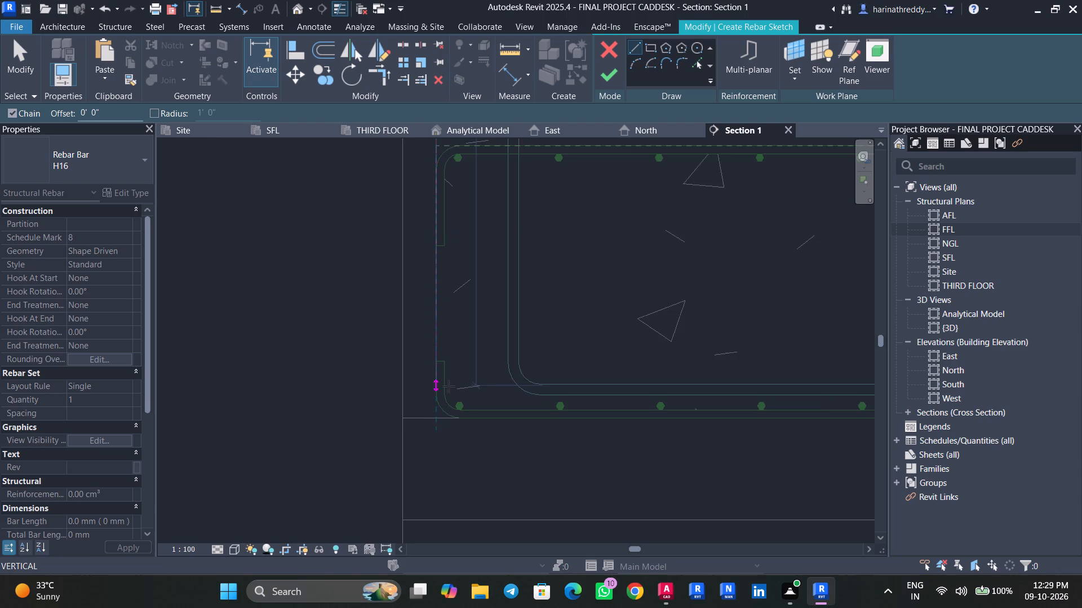
{"action": "scroll", "coordinate": [442, 397], "scroll_direction": "up", "scroll_amount": 3}
{"action": "scroll", "coordinate": [436, 379], "scroll_direction": "down", "scroll_amount": 3}
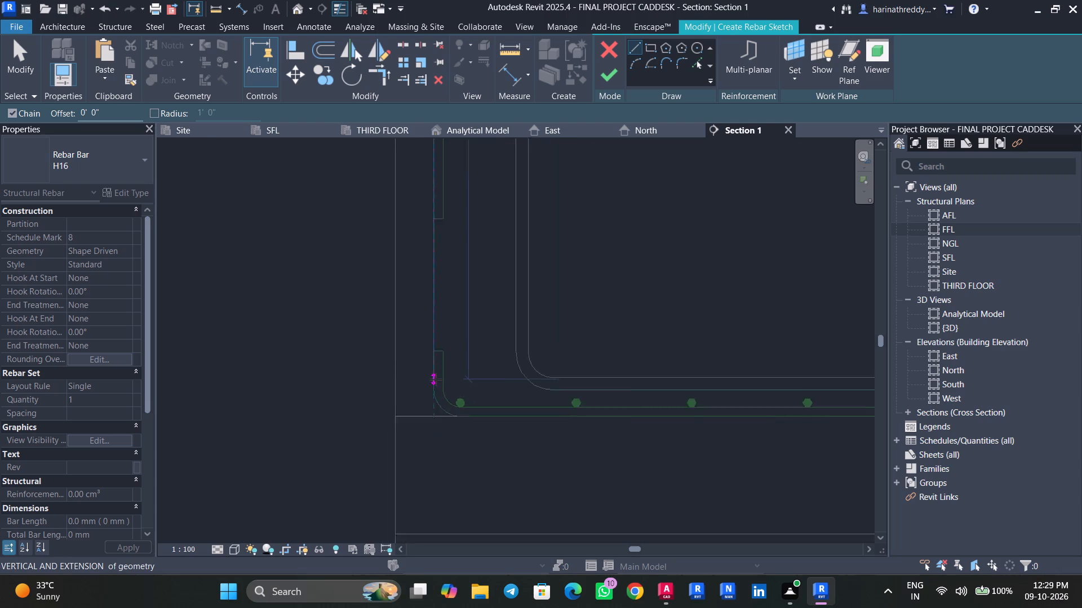
{"action": "scroll", "coordinate": [436, 379], "scroll_direction": "down", "scroll_amount": 2}
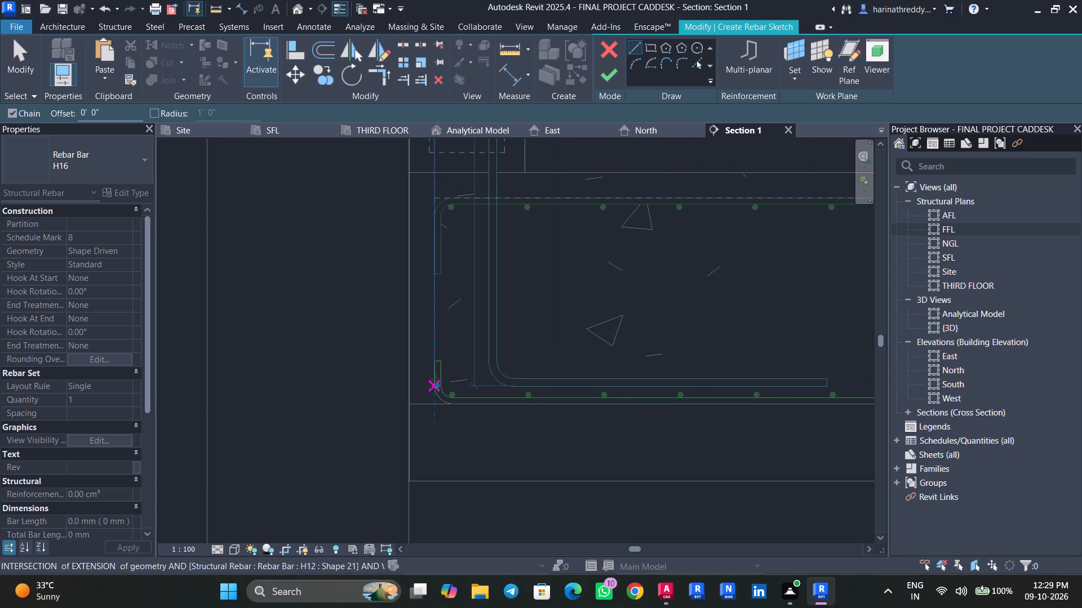
{"action": "left_click", "coordinate": [662, 589]}
{"action": "left_click", "coordinate": [808, 520]}
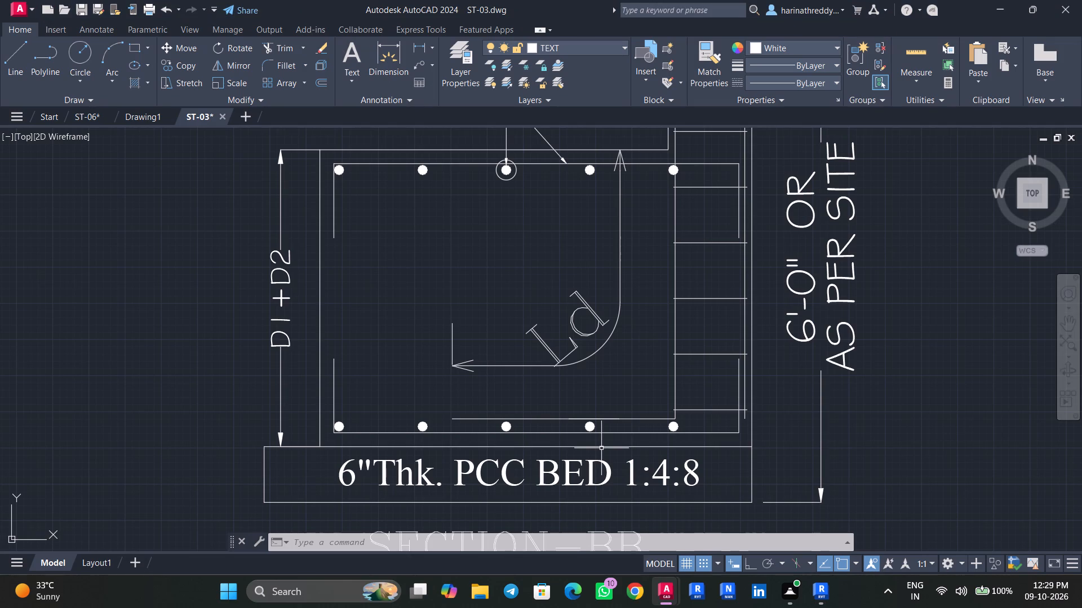
{"action": "left_click", "coordinate": [814, 585]}
{"action": "scroll", "coordinate": [433, 394], "scroll_direction": "up", "scroll_amount": 4}
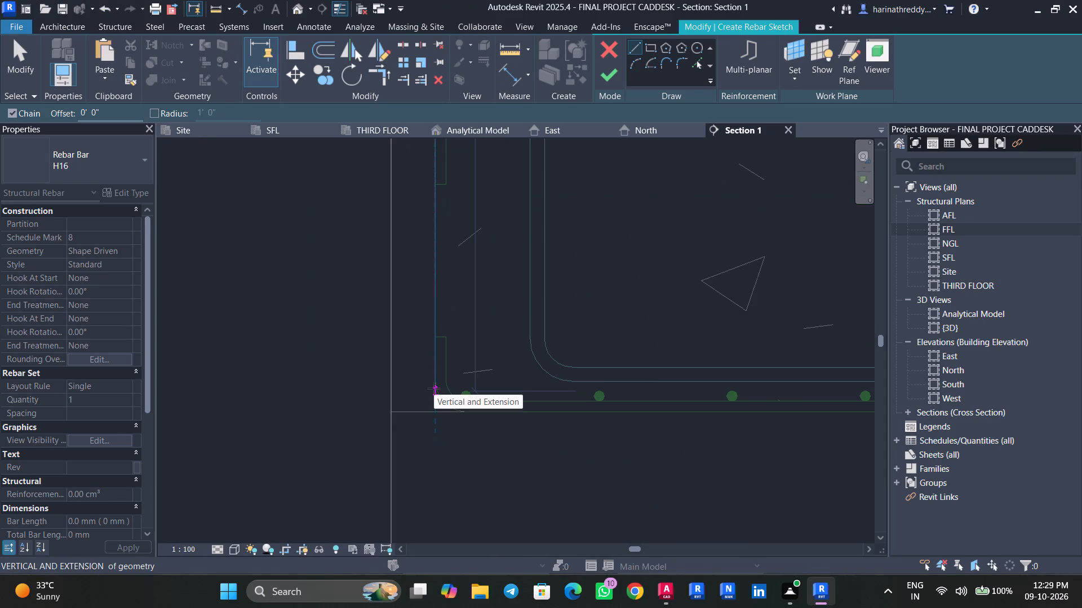
{"action": "left_click", "coordinate": [434, 388]}
{"action": "key", "text": "Escape"}
{"action": "key", "text": "Escape"}
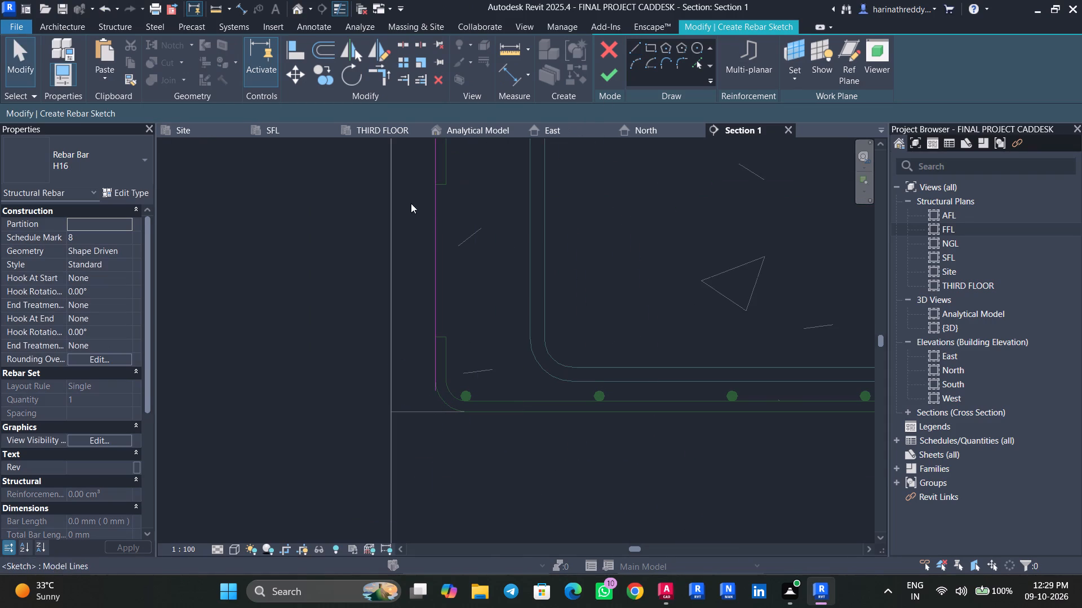
{"action": "left_click", "coordinate": [613, 85]}
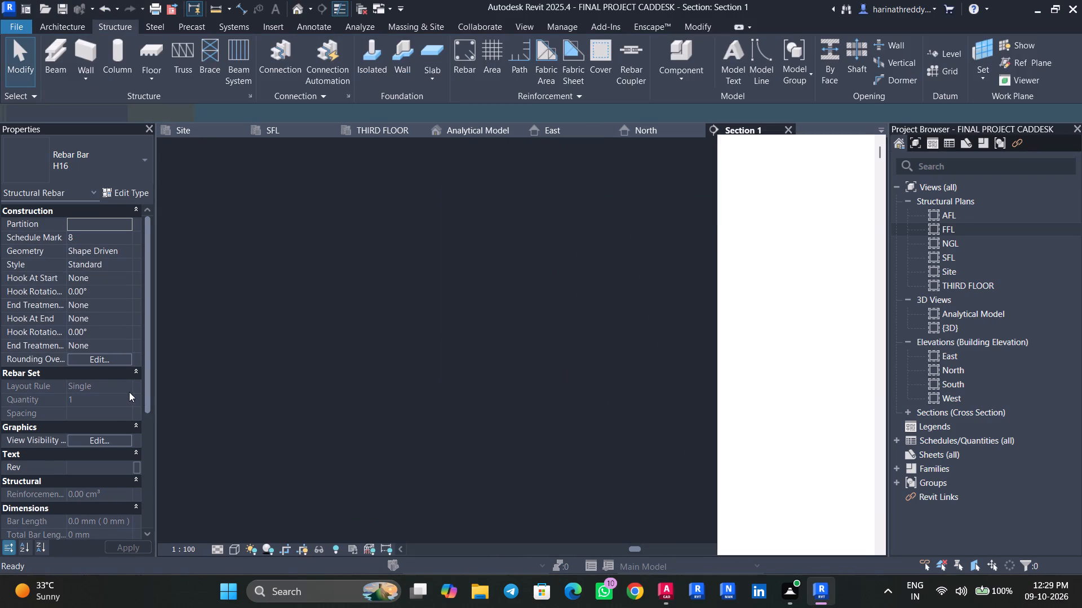
Place a straight vertical H16 set of 5 bars in the footing beside the sketched bar and raise its bottom end above the bottom mat.
{"action": "left_click", "coordinate": [131, 410]}
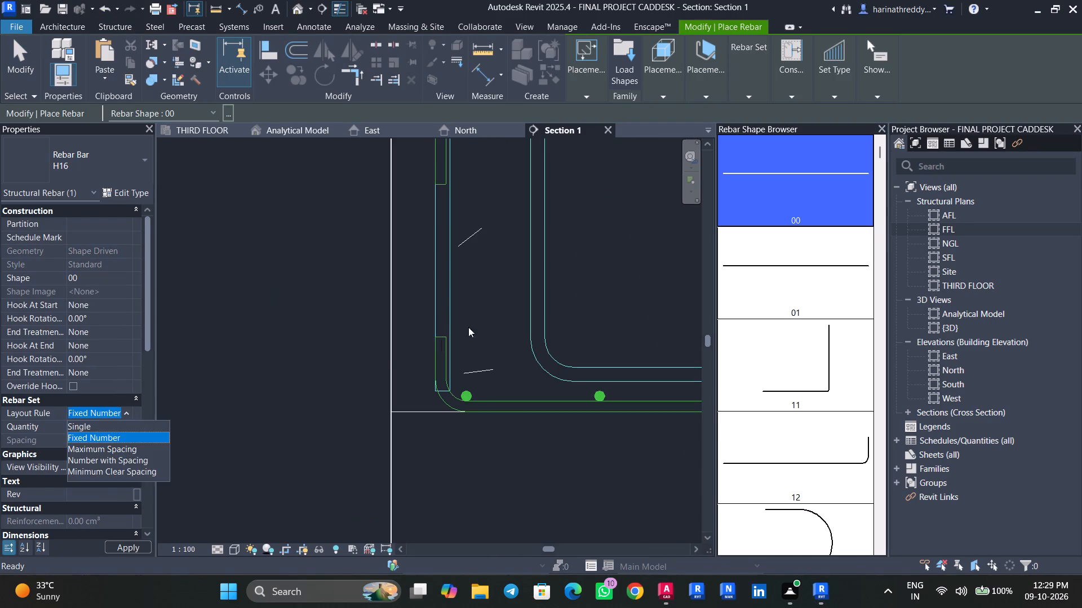
{"action": "key", "text": "Escape"}
{"action": "key", "text": "Escape"}
{"action": "left_click", "coordinate": [444, 305]}
{"action": "key", "text": "Escape"}
{"action": "key", "text": "Escape"}
{"action": "key", "text": "Escape"}
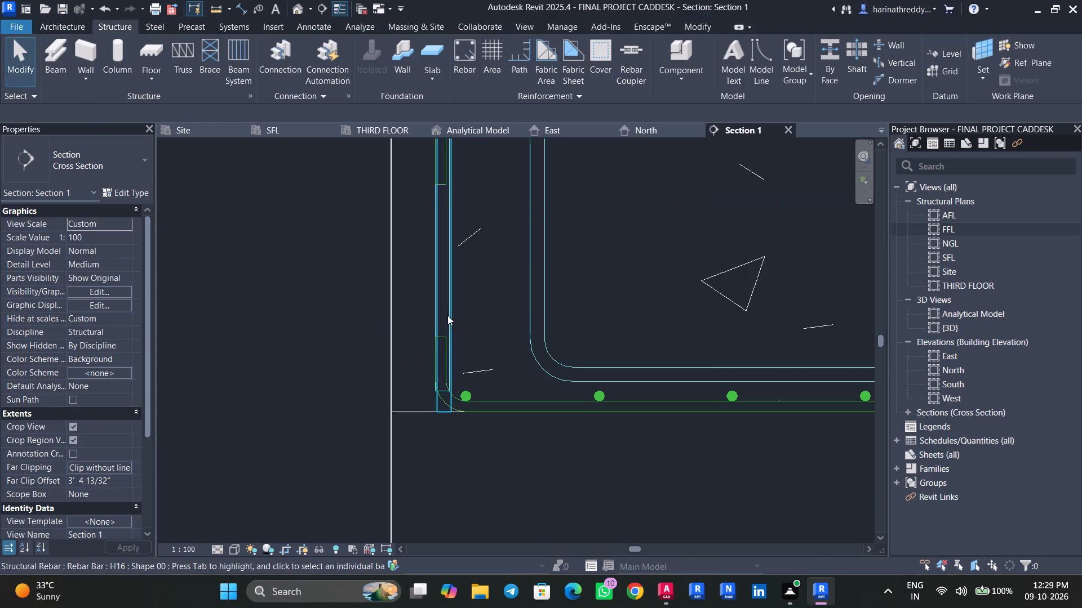
{"action": "key", "text": "Escape"}
{"action": "left_click", "coordinate": [446, 310]}
{"action": "scroll", "coordinate": [440, 411], "scroll_direction": "up", "scroll_amount": 4}
{"action": "scroll", "coordinate": [441, 409], "scroll_direction": "down", "scroll_amount": 1}
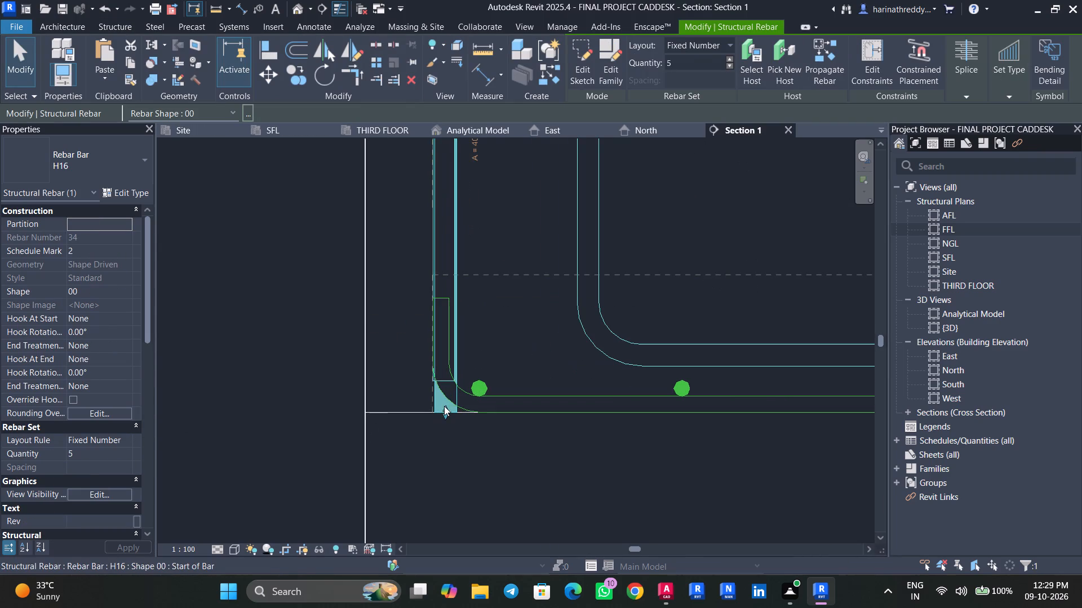
{"action": "left_click_drag", "start_coordinate": [445, 405], "coordinate": [442, 357]}
{"action": "key", "text": "Escape"}
Shift the upturned leg of the footing's bottom H12 bent bars inward, away from the outer H16 column bar.
{"action": "left_click", "coordinate": [490, 399]}
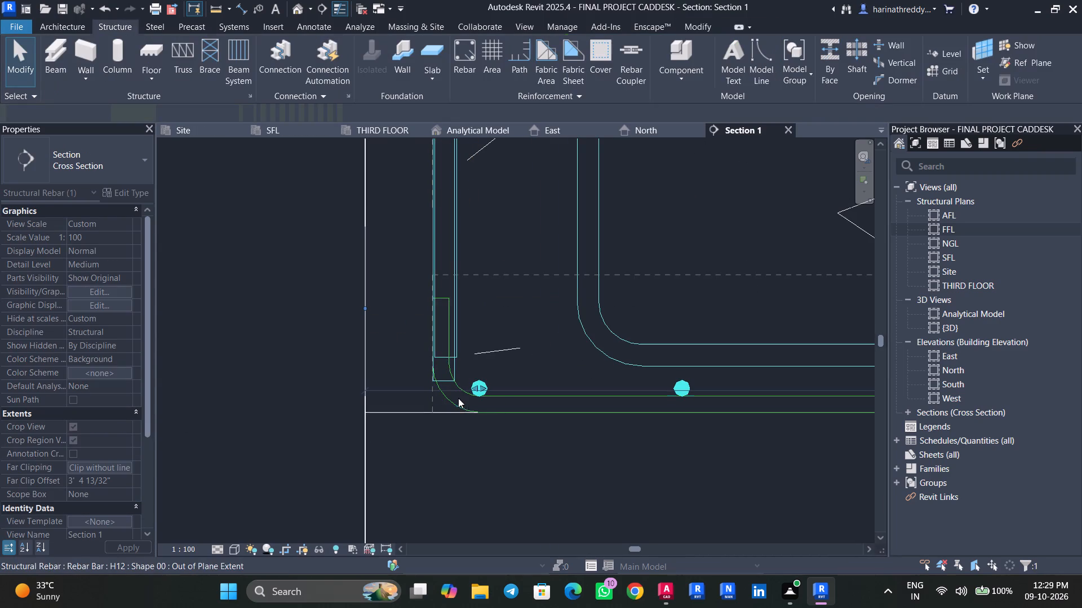
{"action": "key", "text": "Escape"}
{"action": "left_click", "coordinate": [456, 398]}
{"action": "left_click_drag", "start_coordinate": [442, 335], "coordinate": [463, 336]}
{"action": "key", "text": "Escape"}
Move the end bar of the footing's straight bottom H12 set inward to follow the shifted bend.
{"action": "left_click", "coordinate": [483, 386]}
{"action": "scroll", "coordinate": [485, 385], "scroll_direction": "up", "scroll_amount": 5}
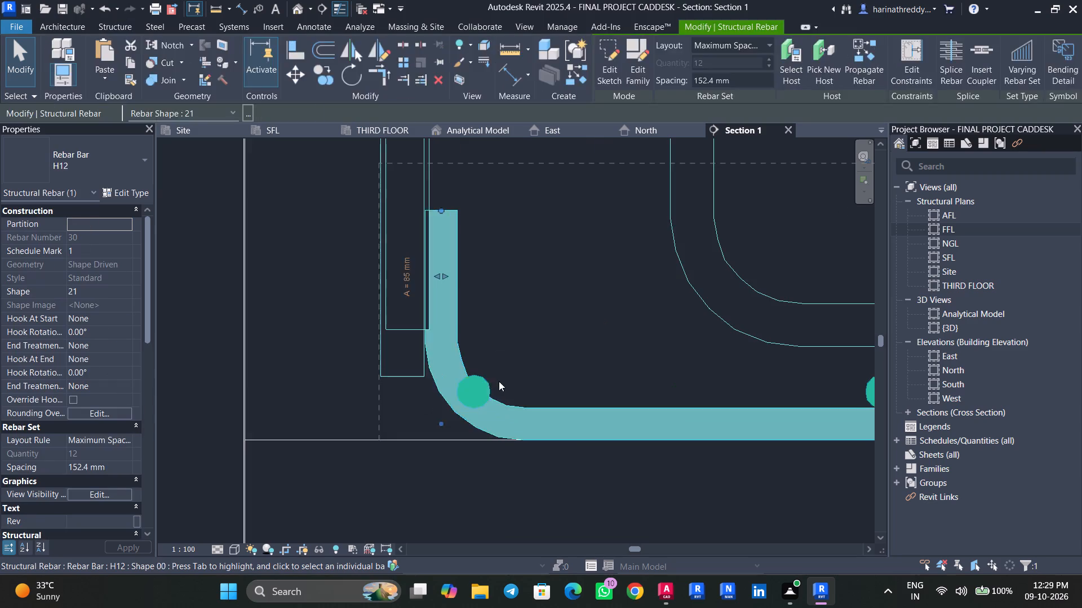
{"action": "key", "text": "Escape"}
{"action": "key", "text": "Tab"}
{"action": "left_click", "coordinate": [486, 385]}
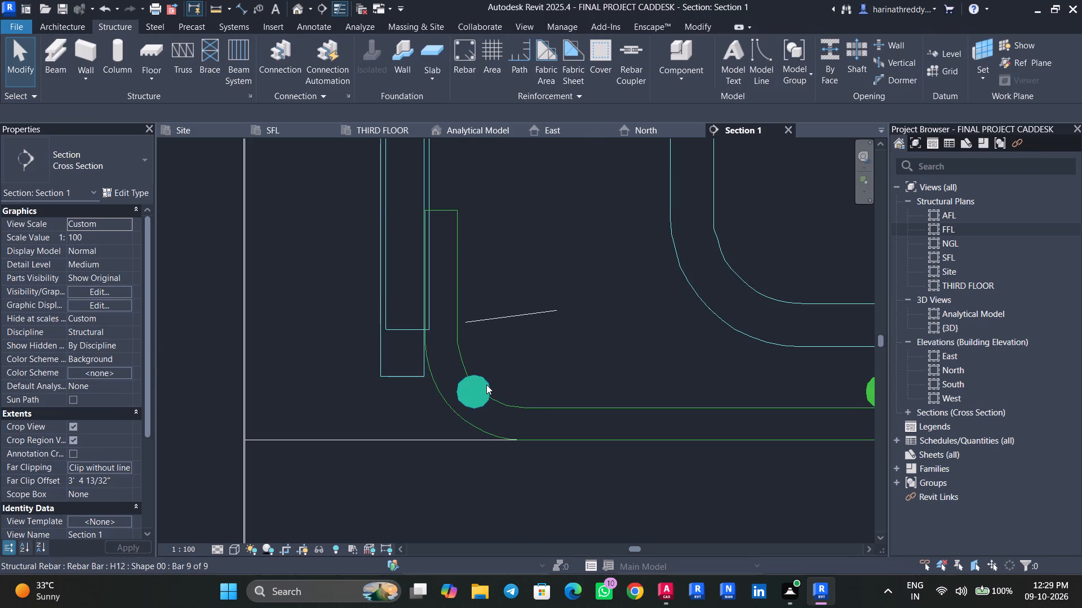
{"action": "left_click_drag", "start_coordinate": [482, 384], "coordinate": [507, 382]}
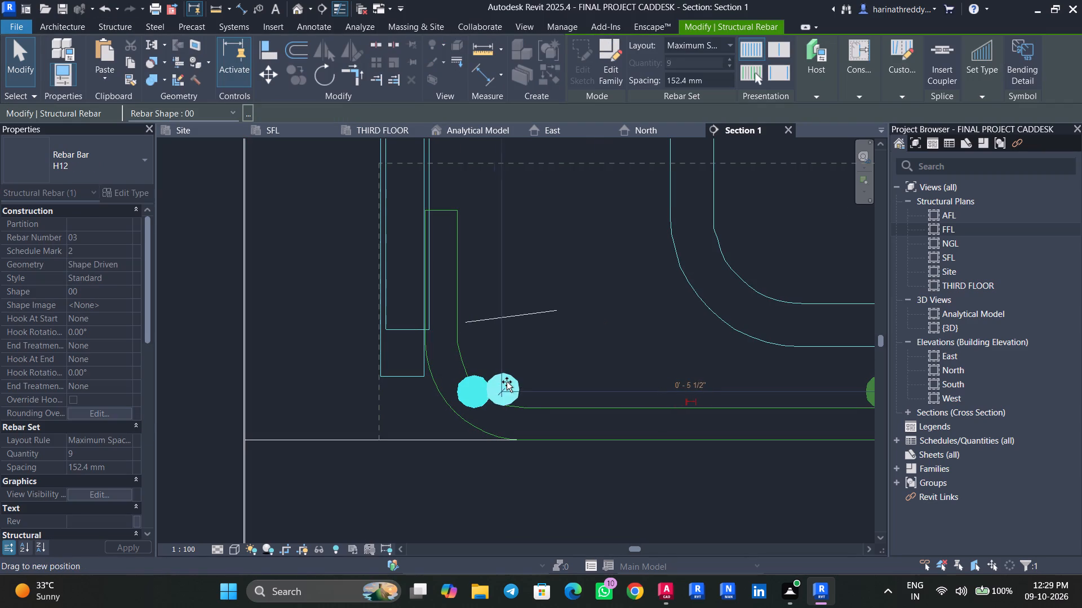
{"action": "left_click_drag", "start_coordinate": [507, 382], "coordinate": [501, 382]}
{"action": "scroll", "coordinate": [511, 356], "scroll_direction": "down", "scroll_amount": 8}
{"action": "key", "text": "Escape"}
Shift the downturned leg of the footing's top H12 bent bars inward, clear of the outer H16 column bar.
{"action": "middle_click_drag", "start_coordinate": [508, 309], "coordinate": [501, 472]}
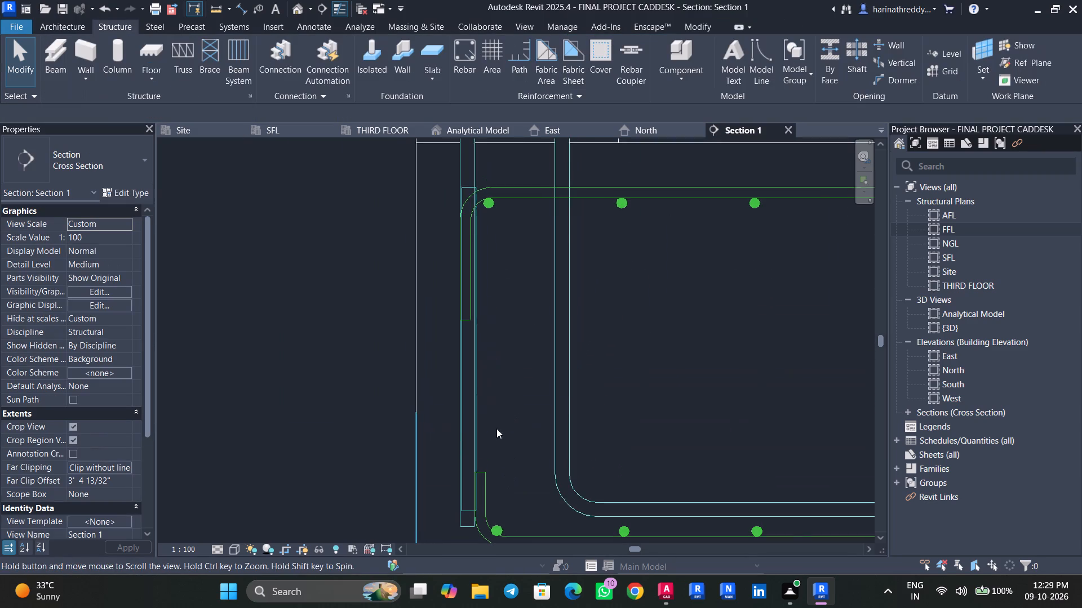
{"action": "left_click", "coordinate": [602, 192]}
{"action": "scroll", "coordinate": [464, 238], "scroll_direction": "up", "scroll_amount": 5}
{"action": "middle_click_drag", "start_coordinate": [487, 252], "coordinate": [467, 331]}
{"action": "scroll", "coordinate": [467, 331], "scroll_direction": "up", "scroll_amount": 1}
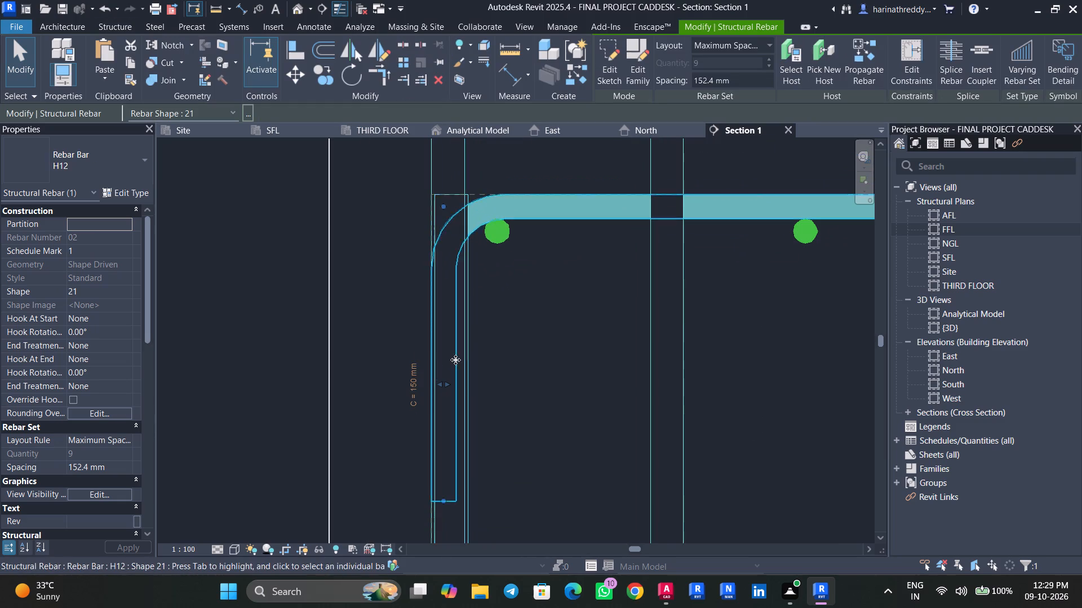
{"action": "left_click_drag", "start_coordinate": [449, 384], "coordinate": [476, 383]}
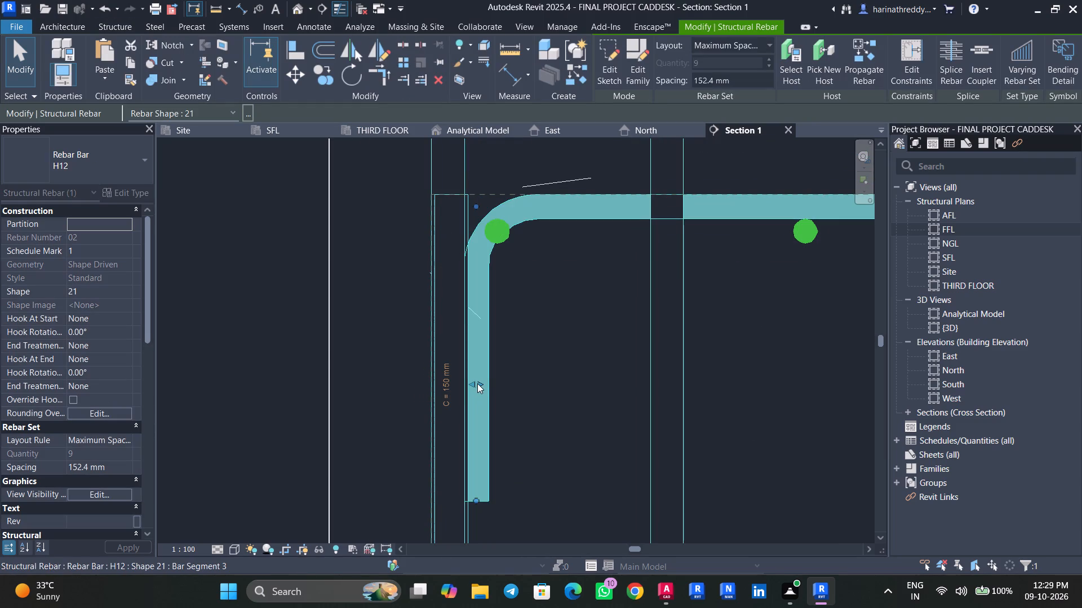
{"action": "key", "text": "Escape"}
Move the end bar of the footing's straight top H12 set inward to follow the shifted bend.
{"action": "left_click", "coordinate": [504, 242]}
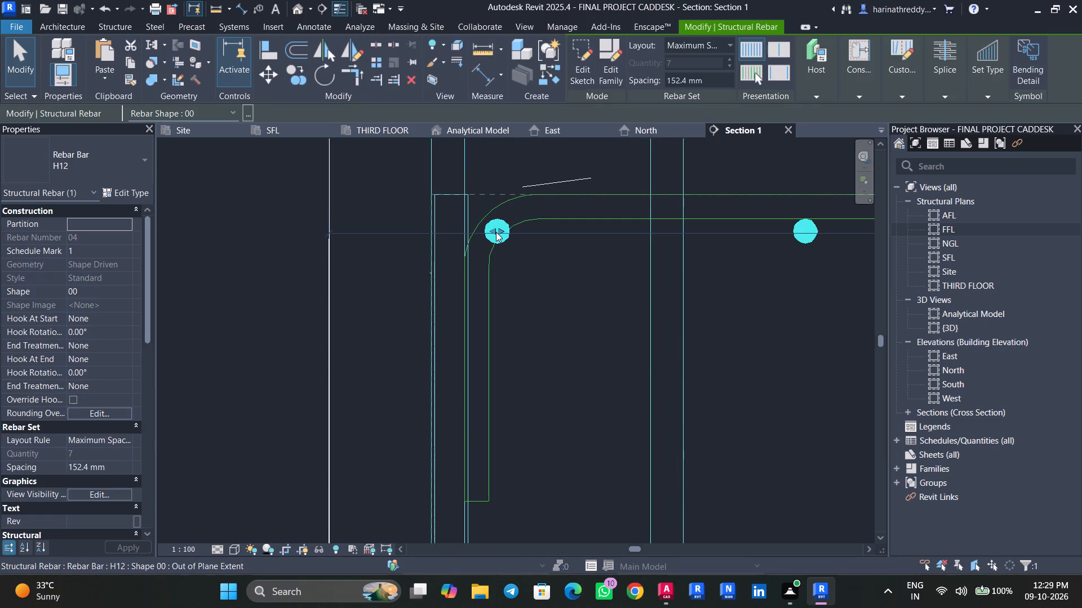
{"action": "left_click_drag", "start_coordinate": [496, 229], "coordinate": [531, 229]}
{"action": "key", "text": "Escape"}
Shift the downturned leg of the footing's top H12 bent bars slightly further inward, clear of the outer H16 column bar.
{"action": "left_click", "coordinate": [483, 341]}
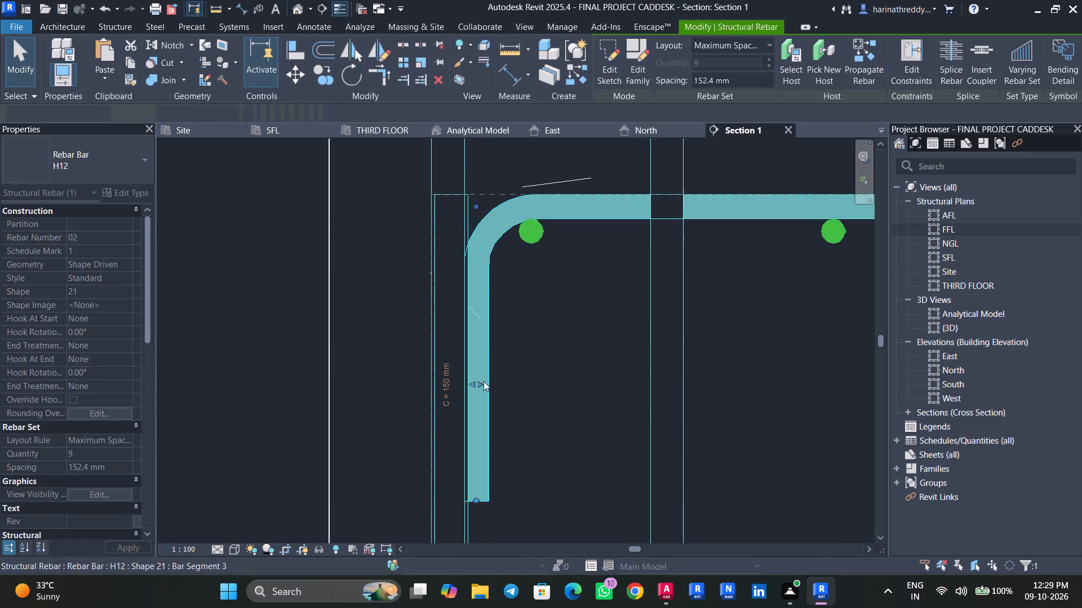
{"action": "left_click", "coordinate": [484, 381]}
{"action": "key", "text": "Escape"}
{"action": "key", "text": "Escape"}
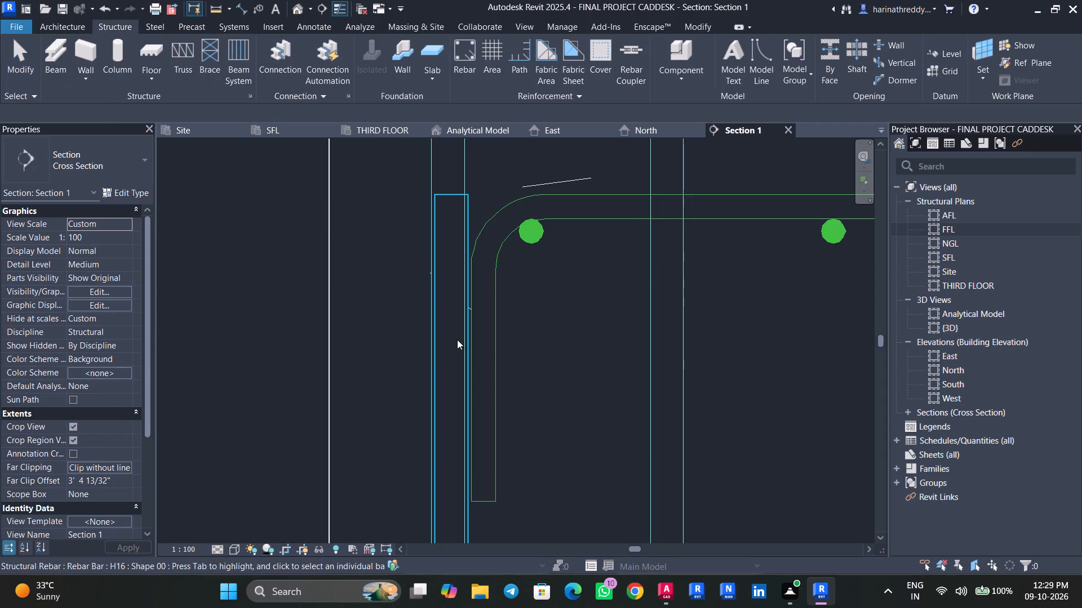
Raise the bottom end of the outer vertical H16 column bar to match the neighbouring H16 set above the footing's bottom mat.
{"action": "left_click", "coordinate": [457, 339]}
{"action": "scroll", "coordinate": [455, 338], "scroll_direction": "down", "scroll_amount": 9}
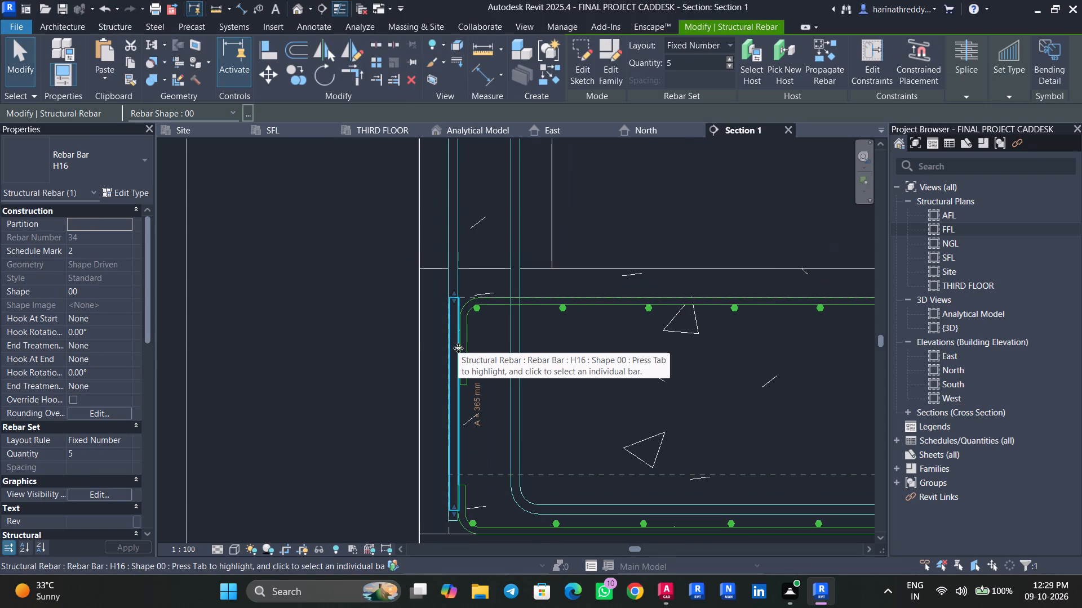
{"action": "key", "text": "Escape"}
{"action": "key", "text": "Escape"}
{"action": "middle_click_drag", "start_coordinate": [471, 410], "coordinate": [478, 321]}
{"action": "scroll", "coordinate": [456, 432], "scroll_direction": "up", "scroll_amount": 4}
{"action": "scroll", "coordinate": [458, 430], "scroll_direction": "down", "scroll_amount": 1}
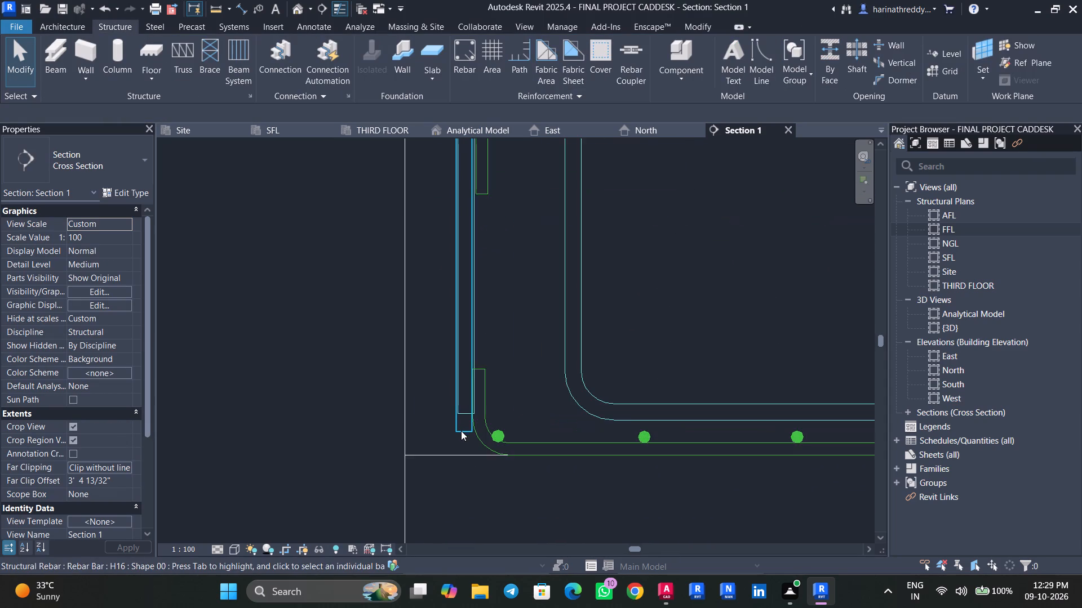
{"action": "left_click", "coordinate": [462, 432]}
{"action": "scroll", "coordinate": [458, 432], "scroll_direction": "up", "scroll_amount": 3}
{"action": "scroll", "coordinate": [458, 432], "scroll_direction": "down", "scroll_amount": 1}
{"action": "scroll", "coordinate": [458, 432], "scroll_direction": "up", "scroll_amount": 6}
{"action": "left_click_drag", "start_coordinate": [468, 421], "coordinate": [468, 381]}
{"action": "key", "text": "Escape"}
{"action": "key", "text": "Escape"}
{"action": "left_click", "coordinate": [472, 351]}
{"action": "scroll", "coordinate": [584, 281], "scroll_direction": "down", "scroll_amount": 3}
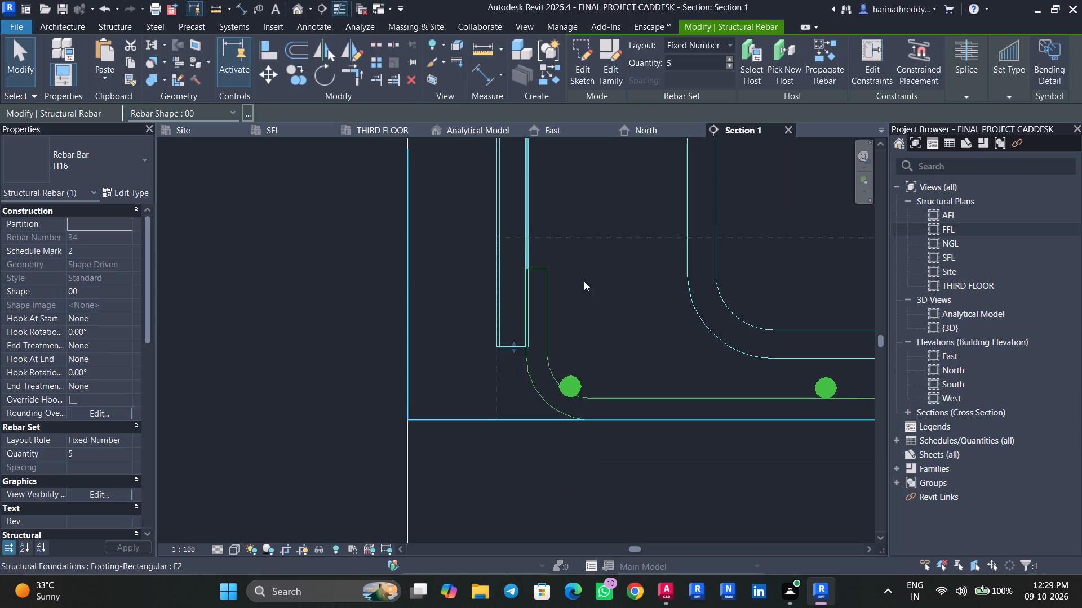
Set the outer vertical H16 bar of the C2 column to a Fixed Number layout with a quantity of 5.
{"action": "middle_click_drag", "start_coordinate": [584, 280], "coordinate": [490, 431]}
{"action": "scroll", "coordinate": [487, 421], "scroll_direction": "down", "scroll_amount": 5}
{"action": "scroll", "coordinate": [487, 421], "scroll_direction": "up", "scroll_amount": 1}
{"action": "scroll", "coordinate": [485, 416], "scroll_direction": "down", "scroll_amount": 4}
{"action": "middle_click_drag", "start_coordinate": [486, 359], "coordinate": [456, 504]}
{"action": "key", "text": "Escape"}
{"action": "key", "text": "Escape"}
{"action": "scroll", "coordinate": [471, 422], "scroll_direction": "down", "scroll_amount": 3}
{"action": "scroll", "coordinate": [471, 422], "scroll_direction": "up", "scroll_amount": 1}
{"action": "scroll", "coordinate": [471, 422], "scroll_direction": "down", "scroll_amount": 6}
{"action": "middle_click_drag", "start_coordinate": [500, 343], "coordinate": [505, 453]}
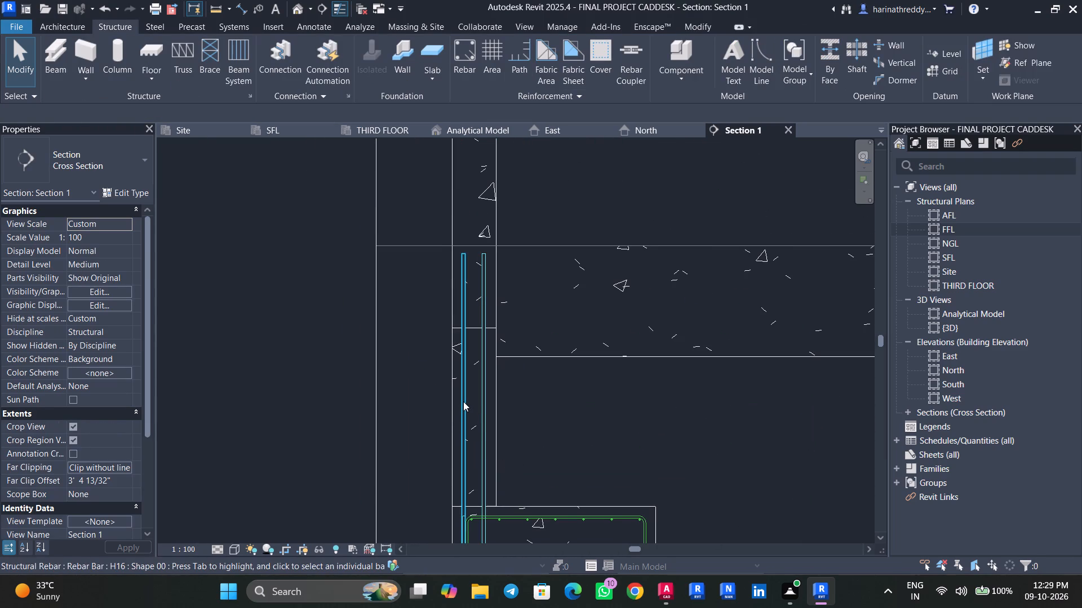
{"action": "left_click", "coordinate": [463, 401]}
{"action": "left_click", "coordinate": [138, 438]}
{"action": "left_click", "coordinate": [130, 438]}
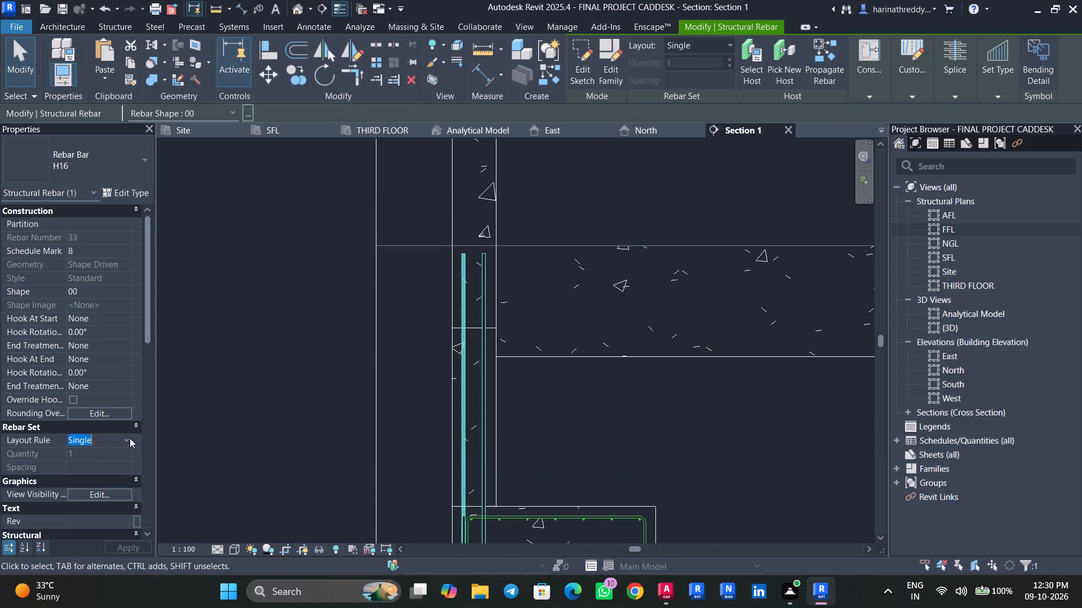
{"action": "left_click", "coordinate": [107, 462]}
{"action": "left_click", "coordinate": [107, 455]}
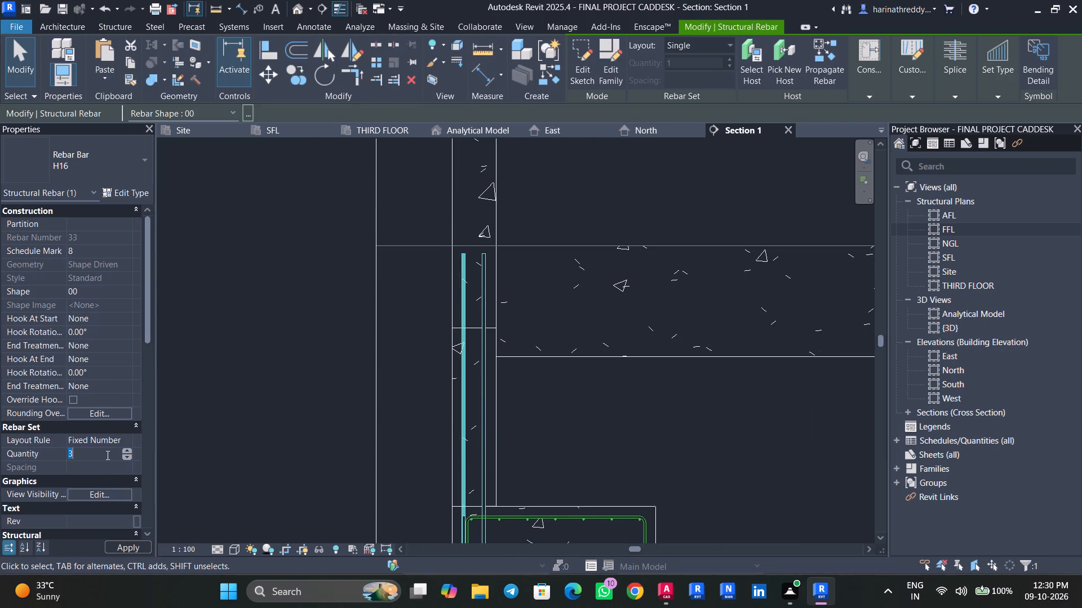
{"action": "key", "text": "5"}
{"action": "key", "text": "Return"}
{"action": "key", "text": "Escape"}
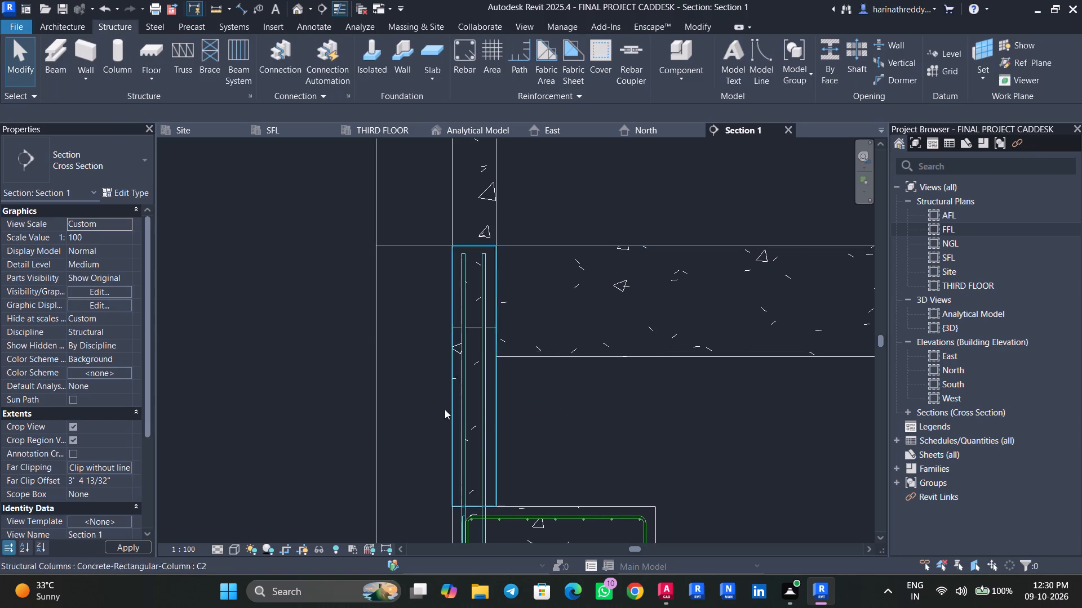
{"action": "key", "text": "Escape"}
Show all the H16 rebar in the model unobscured in the {3D} view.
{"action": "left_click", "coordinate": [462, 405]}
{"action": "type", "text": "SA"}
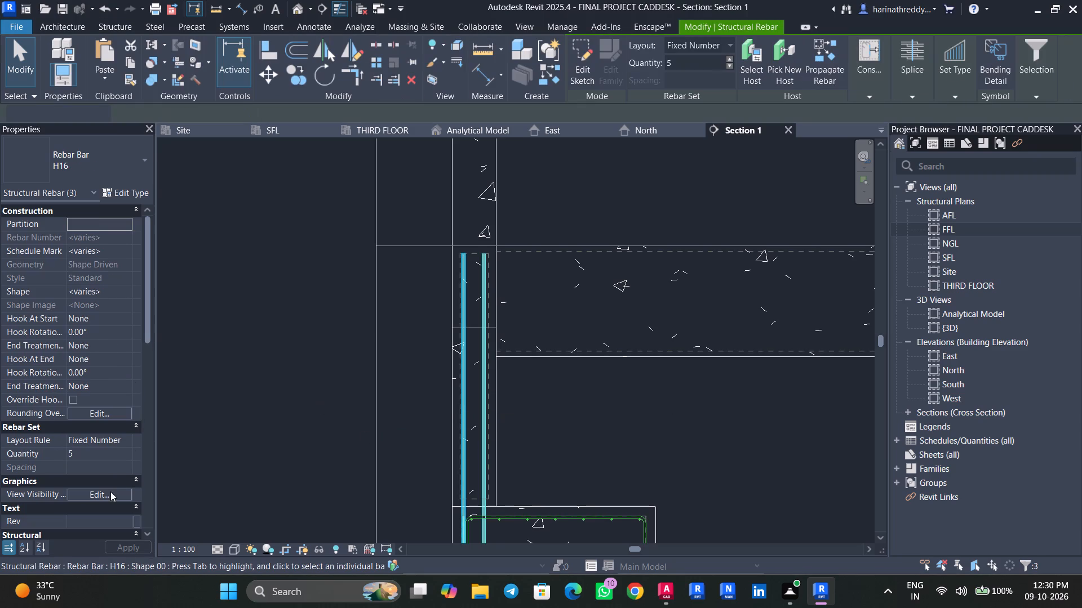
{"action": "left_click", "coordinate": [118, 500]}
{"action": "left_click", "coordinate": [648, 264]}
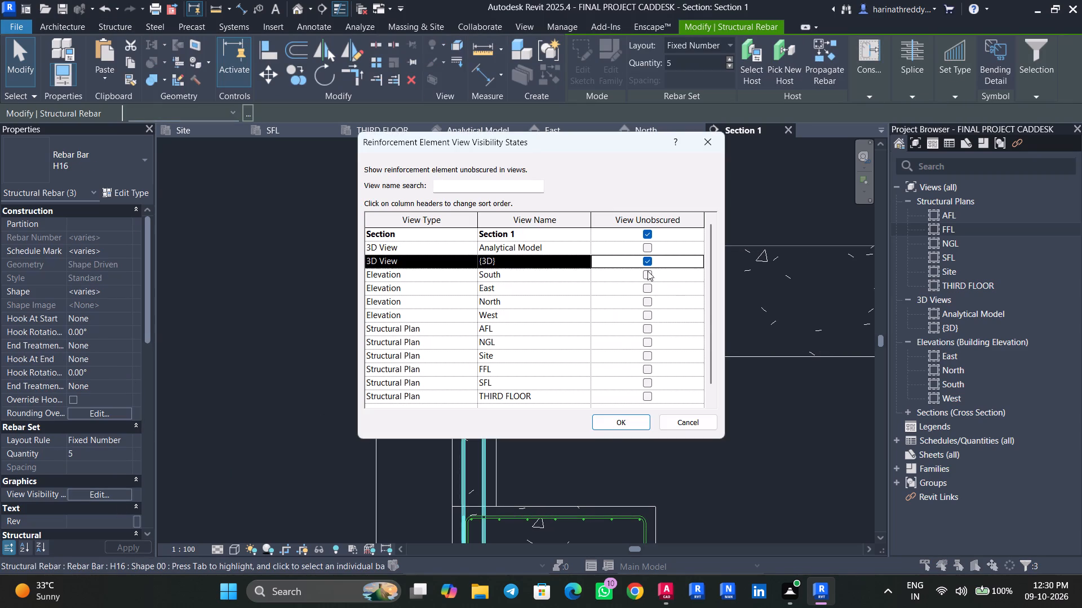
{"action": "left_click", "coordinate": [607, 423]}
{"action": "key", "text": "Escape"}
{"action": "key", "text": "Escape"}
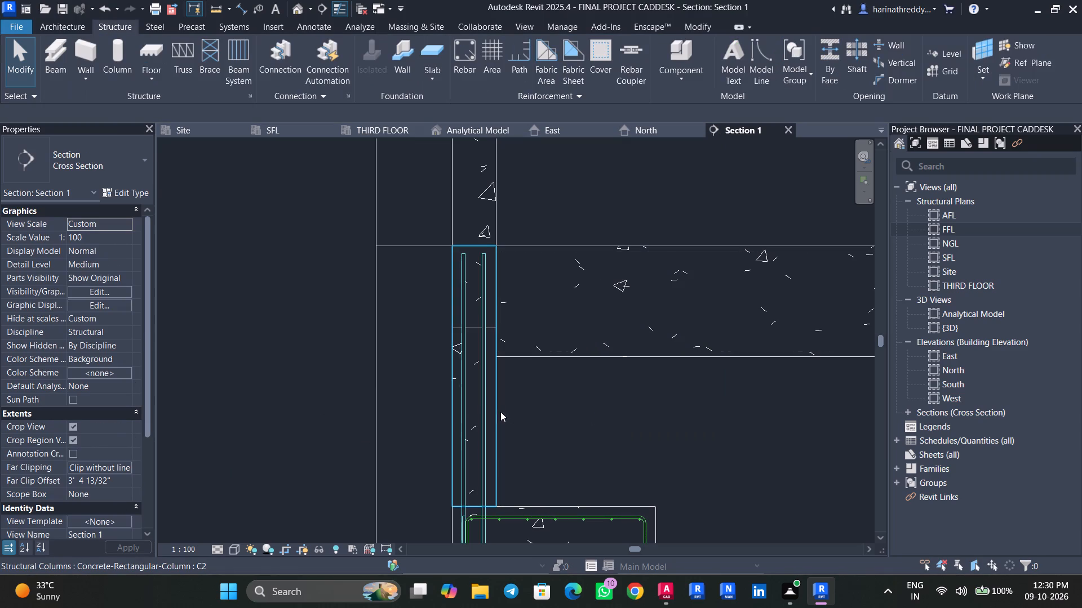
Start rebar placement on the C2 column and check its tie details in the ST-03 column reinforcement schedule in AutoCAD.
{"action": "left_click", "coordinate": [497, 410]}
{"action": "left_click", "coordinate": [728, 62]}
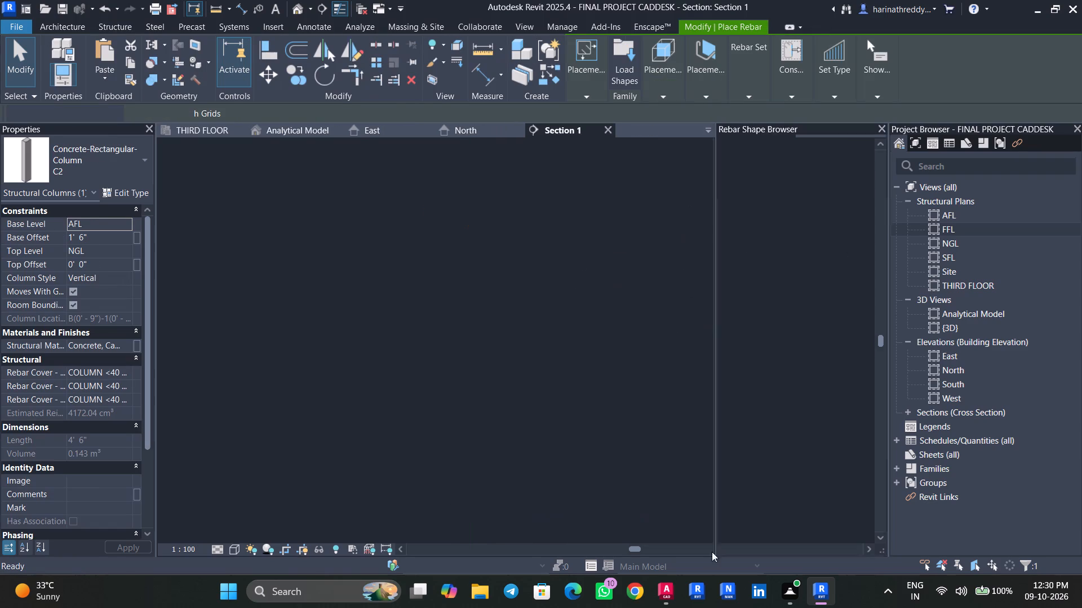
{"action": "left_click", "coordinate": [796, 530]}
{"action": "scroll", "coordinate": [536, 368], "scroll_direction": "down", "scroll_amount": 5}
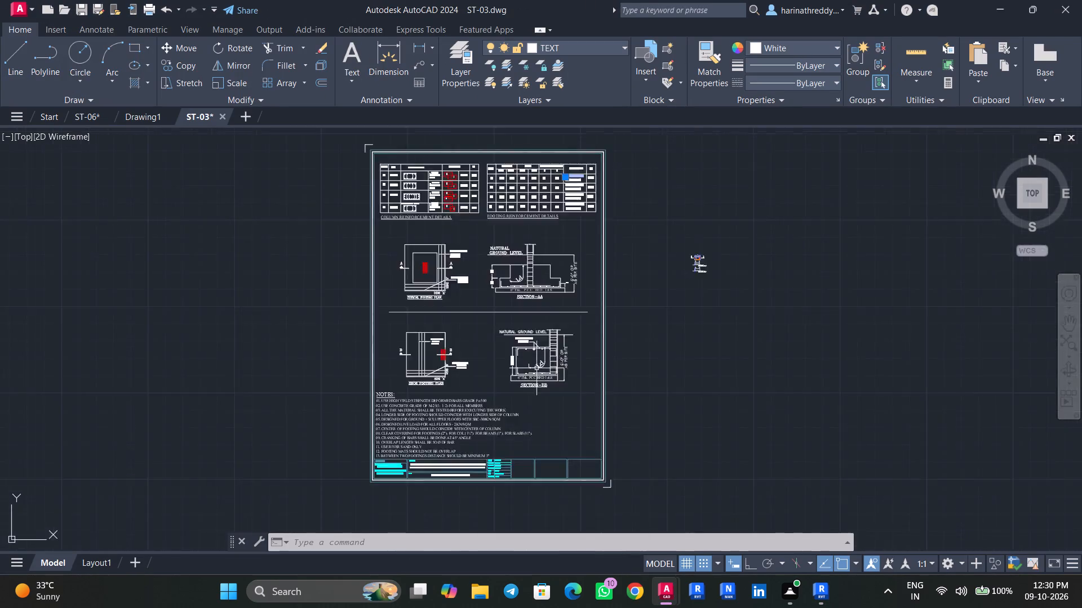
{"action": "scroll", "coordinate": [536, 368], "scroll_direction": "down", "scroll_amount": 5}
{"action": "middle_click_drag", "start_coordinate": [536, 359], "coordinate": [552, 432]}
{"action": "scroll", "coordinate": [521, 424], "scroll_direction": "up", "scroll_amount": 7}
{"action": "scroll", "coordinate": [623, 364], "scroll_direction": "up", "scroll_amount": 2}
{"action": "middle_click_drag", "start_coordinate": [613, 370], "coordinate": [610, 375]}
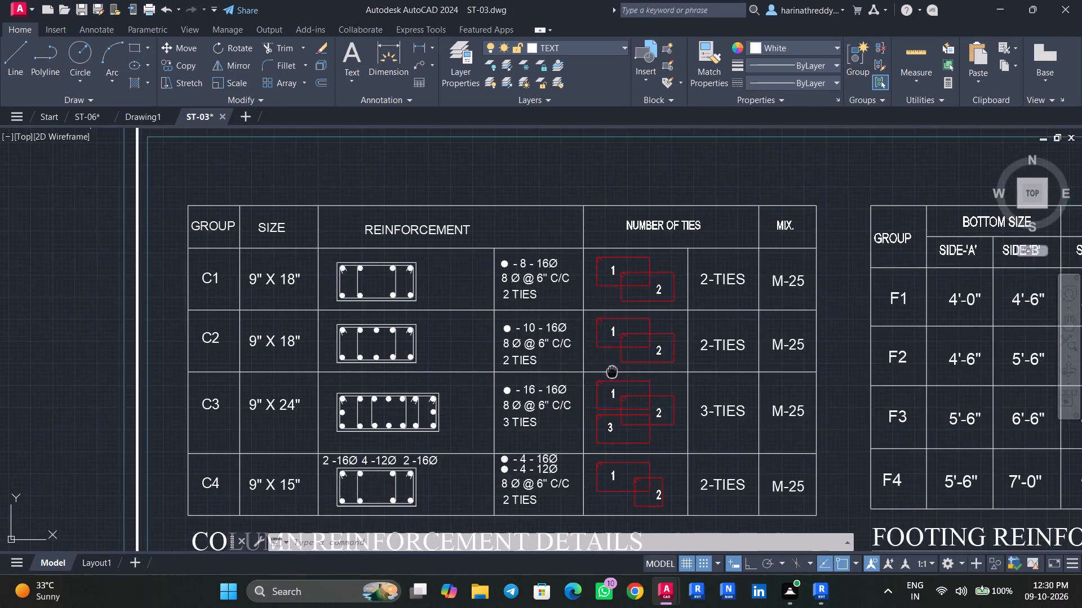
{"action": "middle_click_drag", "start_coordinate": [610, 375], "coordinate": [588, 414]}
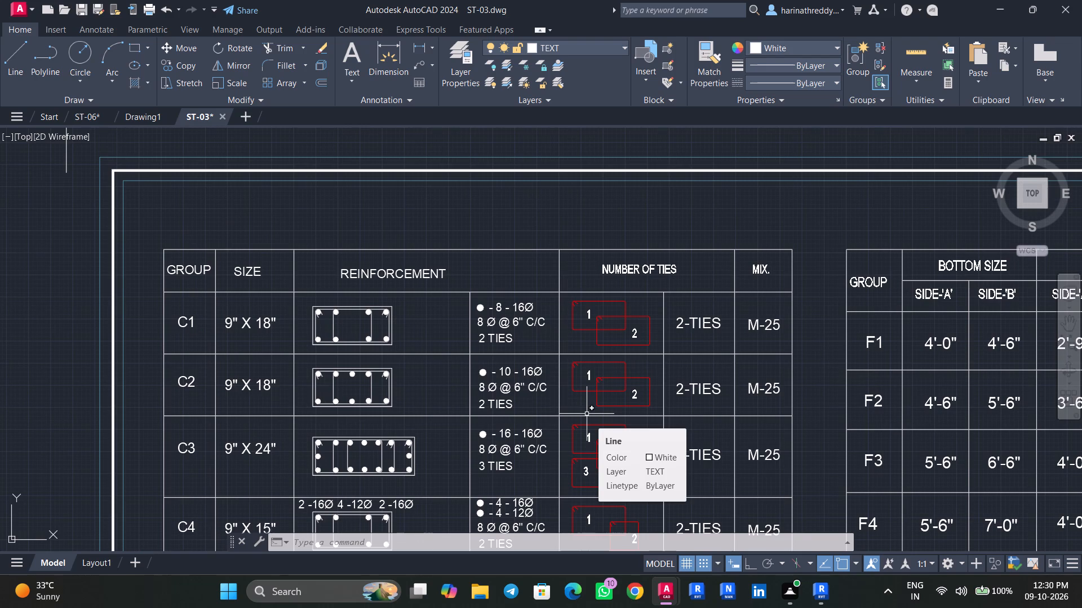
{"action": "scroll", "coordinate": [553, 399], "scroll_direction": "up", "scroll_amount": 1}
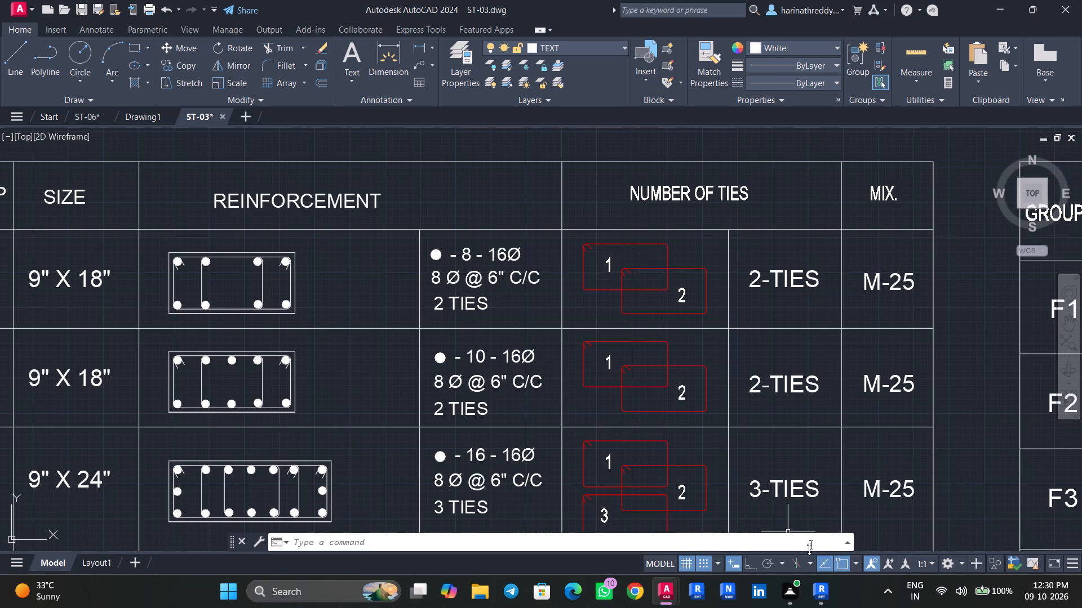
{"action": "left_click", "coordinate": [819, 585]}
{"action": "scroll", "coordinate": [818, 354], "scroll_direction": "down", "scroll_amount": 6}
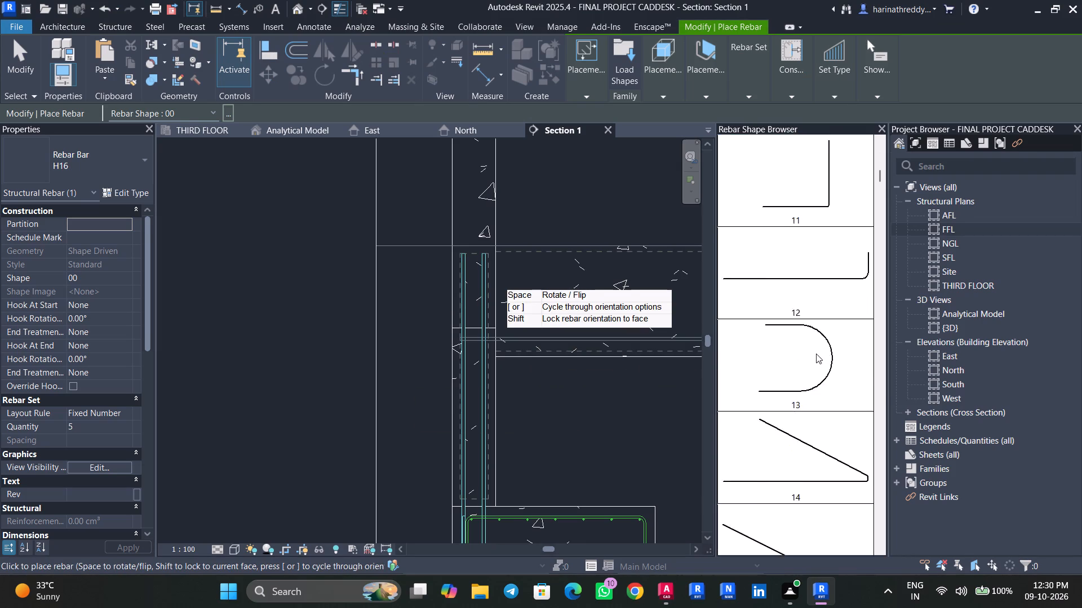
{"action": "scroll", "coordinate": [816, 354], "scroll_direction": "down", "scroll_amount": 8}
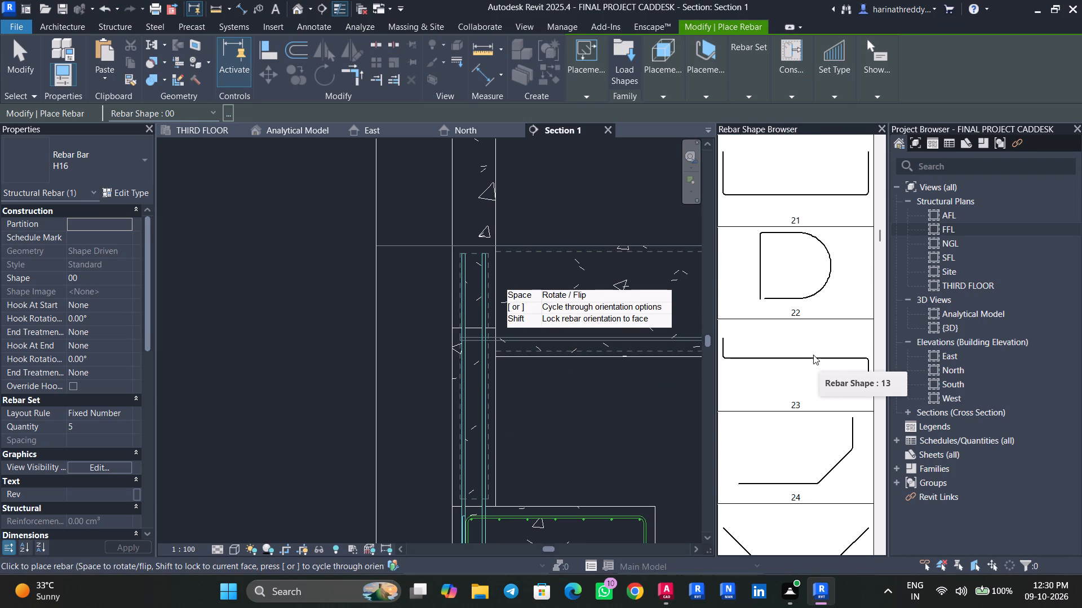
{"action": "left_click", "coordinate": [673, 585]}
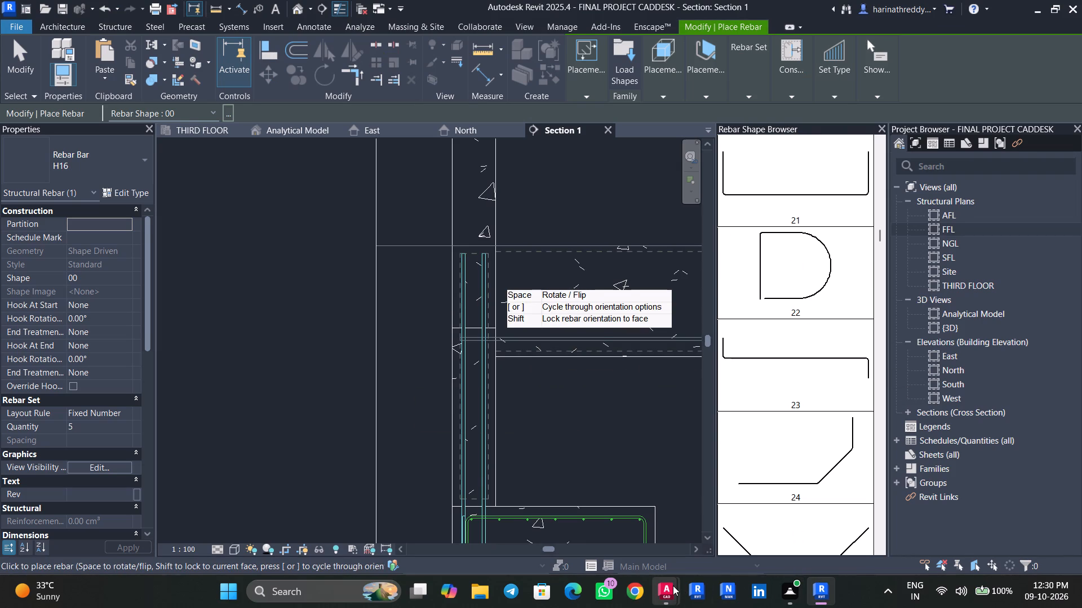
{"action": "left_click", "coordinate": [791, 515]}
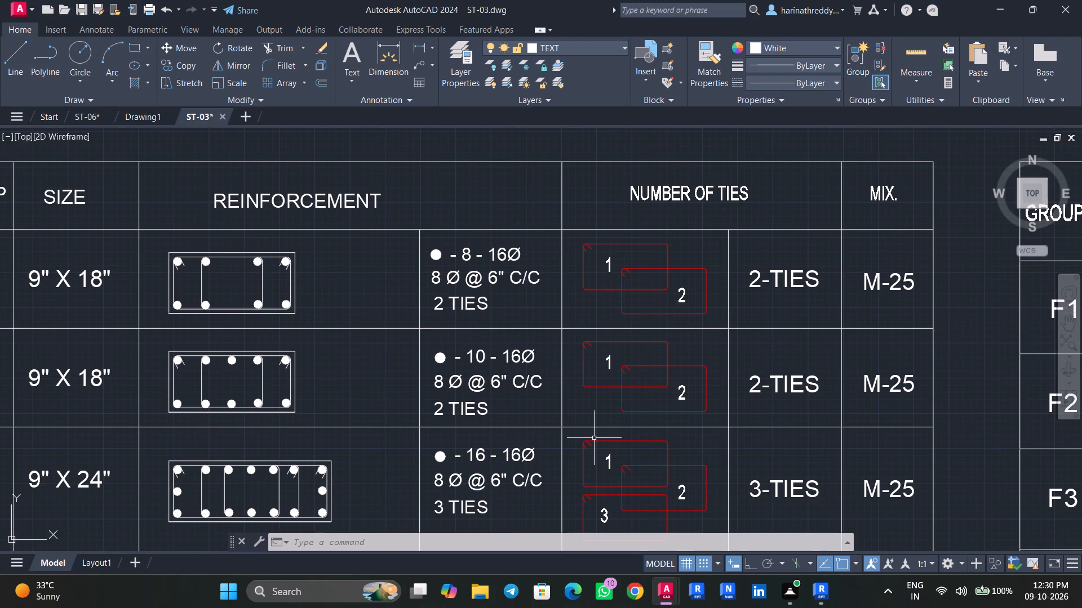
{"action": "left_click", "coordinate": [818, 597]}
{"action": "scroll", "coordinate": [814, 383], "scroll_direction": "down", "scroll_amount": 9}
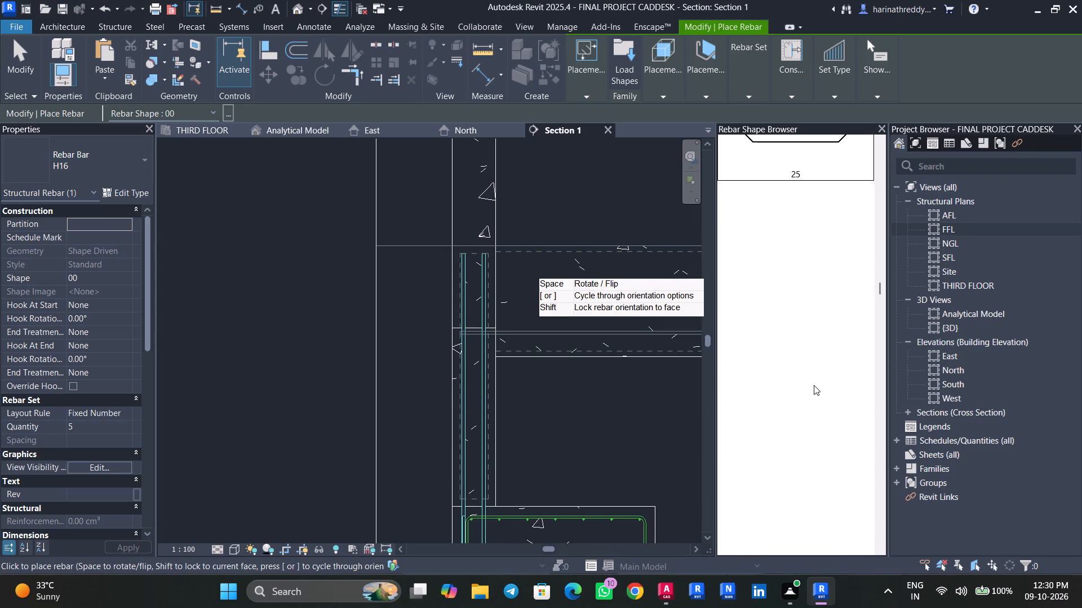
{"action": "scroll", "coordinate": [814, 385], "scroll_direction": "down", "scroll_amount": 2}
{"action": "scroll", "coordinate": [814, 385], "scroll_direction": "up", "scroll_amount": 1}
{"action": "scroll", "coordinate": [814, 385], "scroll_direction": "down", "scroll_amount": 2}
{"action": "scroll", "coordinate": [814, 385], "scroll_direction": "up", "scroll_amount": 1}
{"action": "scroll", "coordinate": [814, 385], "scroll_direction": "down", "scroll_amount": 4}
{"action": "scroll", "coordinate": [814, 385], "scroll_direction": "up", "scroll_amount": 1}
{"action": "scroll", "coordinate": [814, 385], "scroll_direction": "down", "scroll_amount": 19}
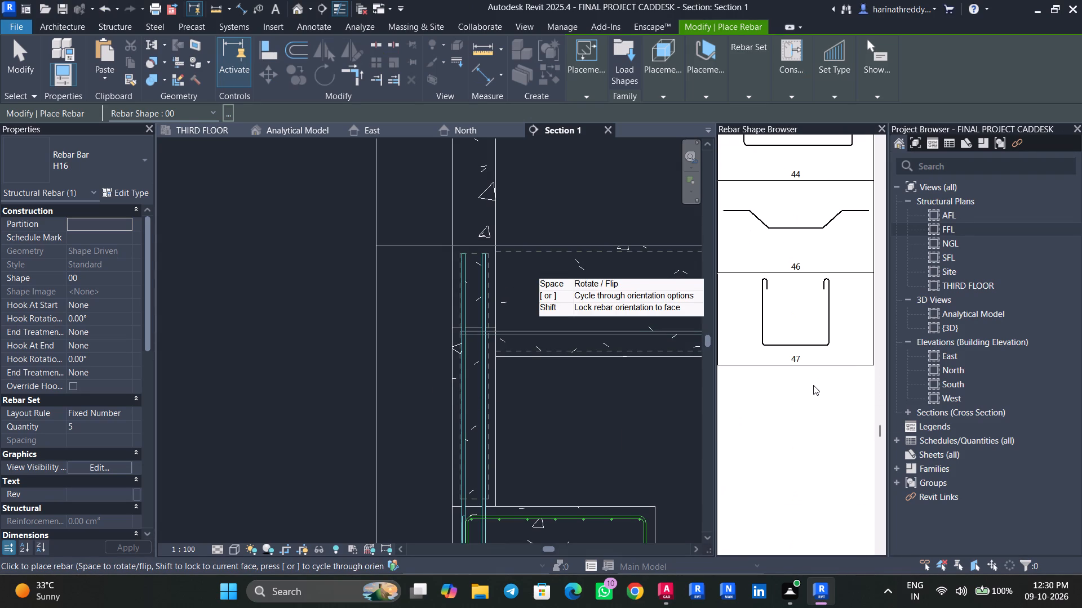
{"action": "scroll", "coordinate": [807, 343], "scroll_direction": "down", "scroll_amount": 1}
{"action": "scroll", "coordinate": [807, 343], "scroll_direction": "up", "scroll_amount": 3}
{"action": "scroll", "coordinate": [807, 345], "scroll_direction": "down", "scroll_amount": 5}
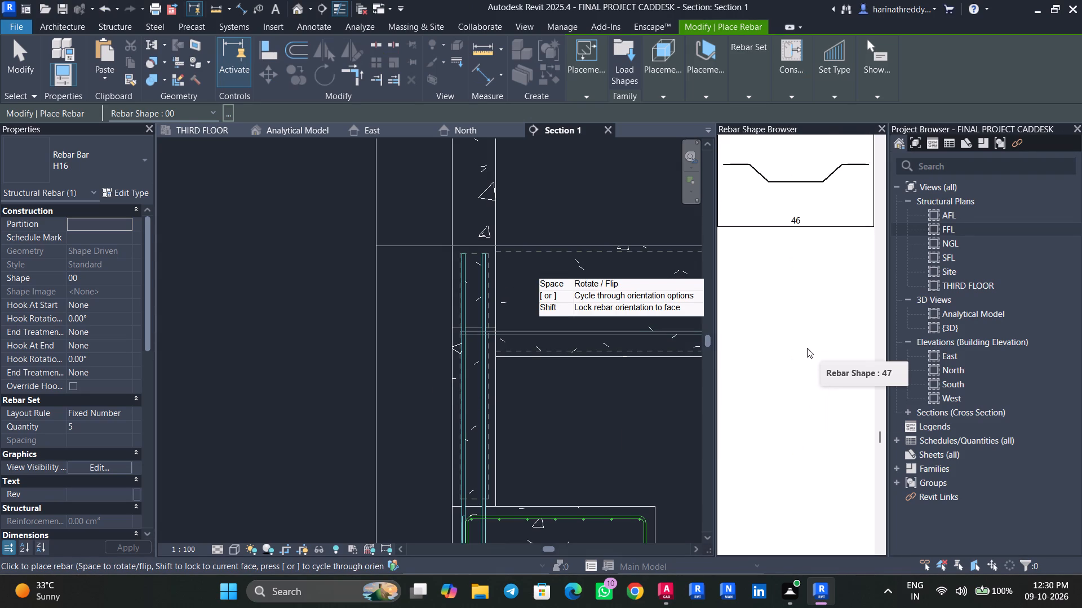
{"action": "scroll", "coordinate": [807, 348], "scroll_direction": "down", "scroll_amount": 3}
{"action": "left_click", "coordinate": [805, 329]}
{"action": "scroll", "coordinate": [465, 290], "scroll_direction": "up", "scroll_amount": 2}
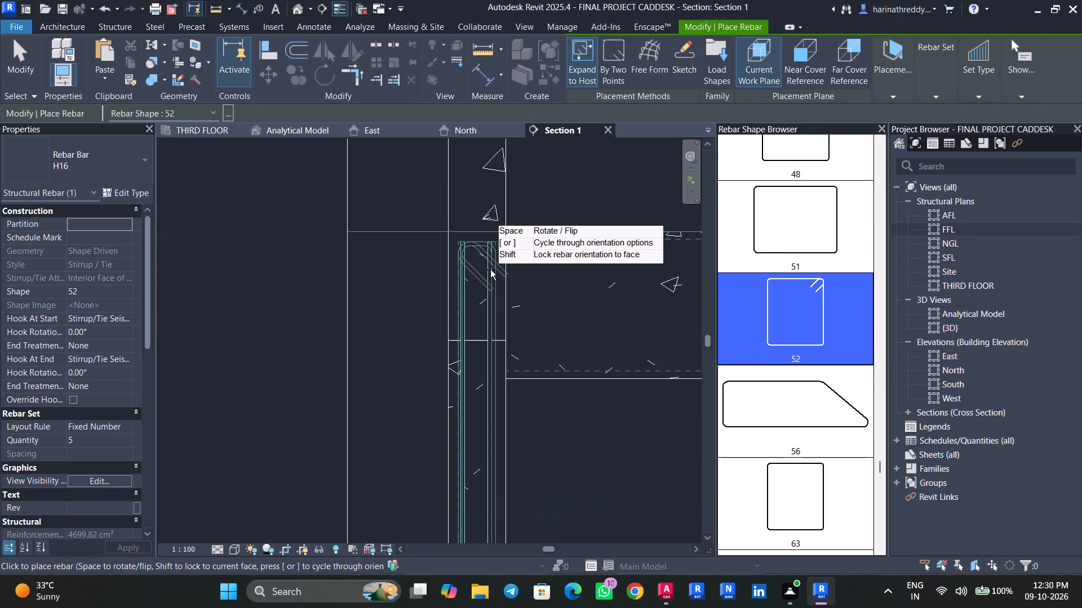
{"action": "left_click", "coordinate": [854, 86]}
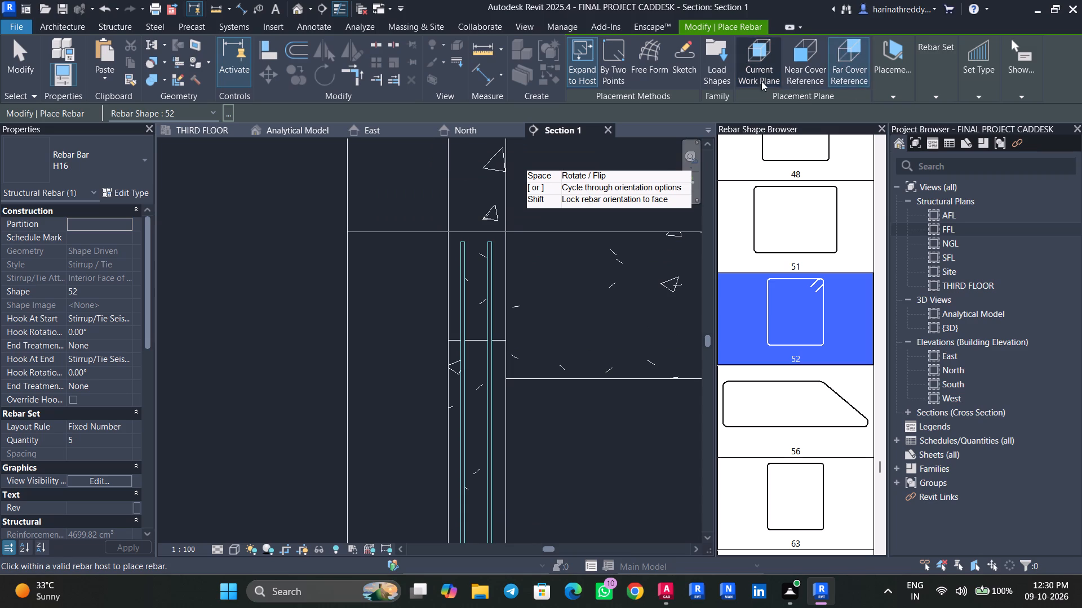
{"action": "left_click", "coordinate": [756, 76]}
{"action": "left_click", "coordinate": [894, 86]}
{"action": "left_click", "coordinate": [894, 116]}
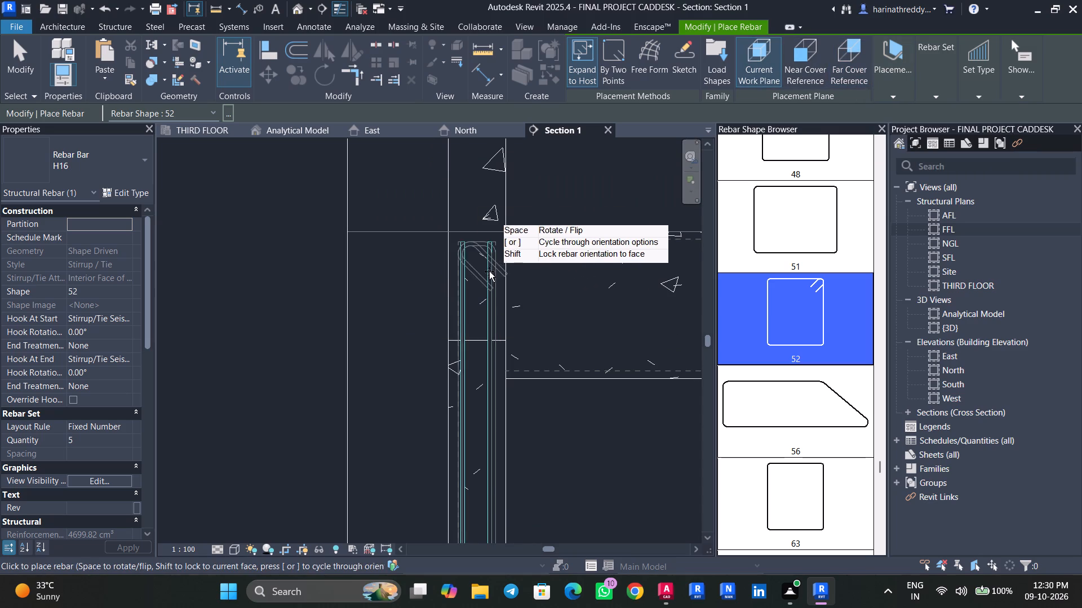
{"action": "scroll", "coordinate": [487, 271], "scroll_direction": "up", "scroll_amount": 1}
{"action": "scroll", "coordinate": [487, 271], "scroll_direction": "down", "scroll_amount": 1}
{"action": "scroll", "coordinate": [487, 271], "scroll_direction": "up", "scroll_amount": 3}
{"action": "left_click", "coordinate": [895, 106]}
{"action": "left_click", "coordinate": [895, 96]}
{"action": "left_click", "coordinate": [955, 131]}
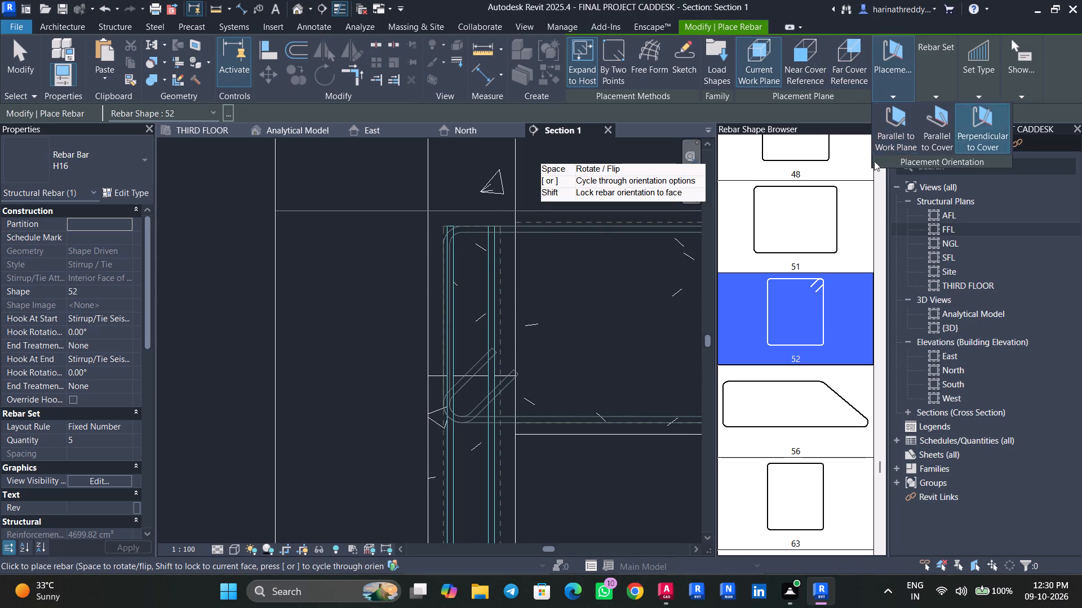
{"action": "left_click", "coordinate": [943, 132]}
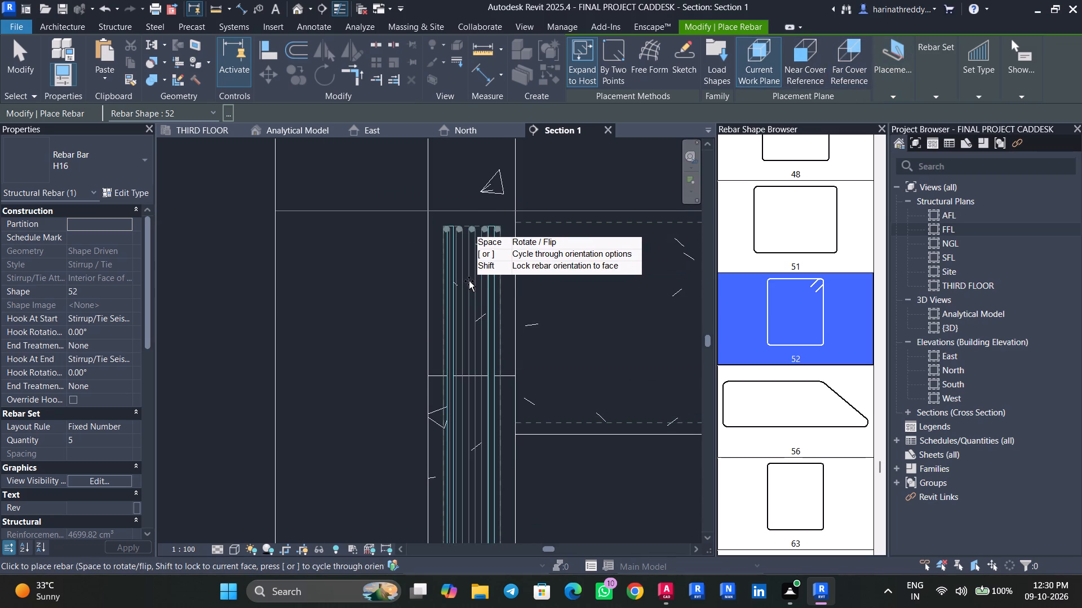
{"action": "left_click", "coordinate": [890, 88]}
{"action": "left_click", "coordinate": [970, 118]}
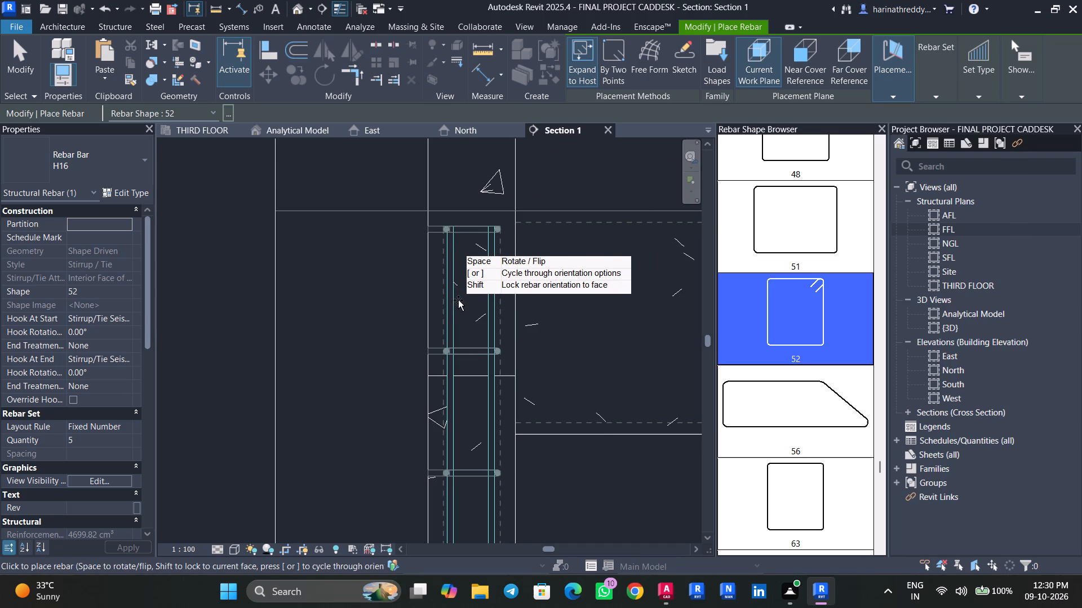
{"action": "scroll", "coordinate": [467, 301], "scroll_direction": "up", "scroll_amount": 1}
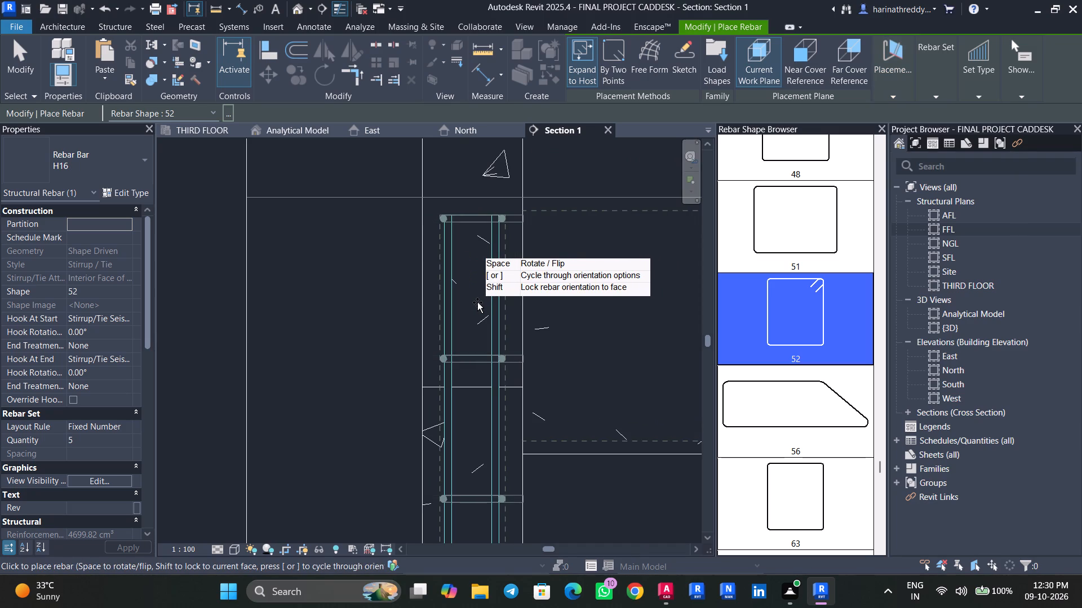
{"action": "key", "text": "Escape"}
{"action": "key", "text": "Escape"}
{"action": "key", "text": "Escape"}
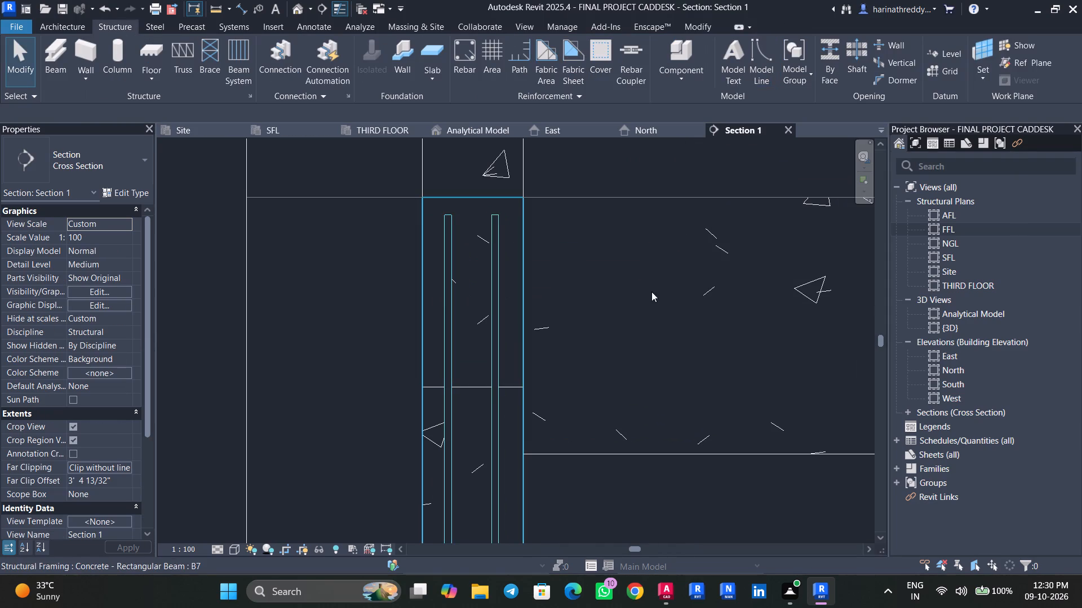
Open the FFL structural plan at the C2 column and set the view to Fine detail level and Wireframe visual style.
{"action": "double_click", "coordinate": [964, 230]}
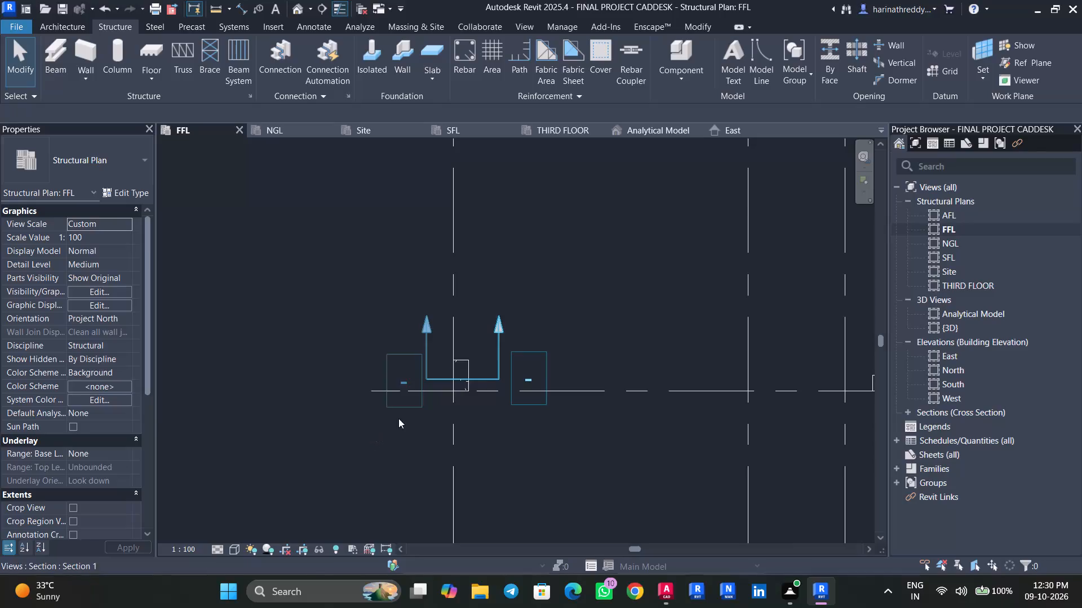
{"action": "scroll", "coordinate": [499, 363], "scroll_direction": "up", "scroll_amount": 12}
{"action": "scroll", "coordinate": [423, 391], "scroll_direction": "down", "scroll_amount": 1}
{"action": "scroll", "coordinate": [423, 391], "scroll_direction": "up", "scroll_amount": 2}
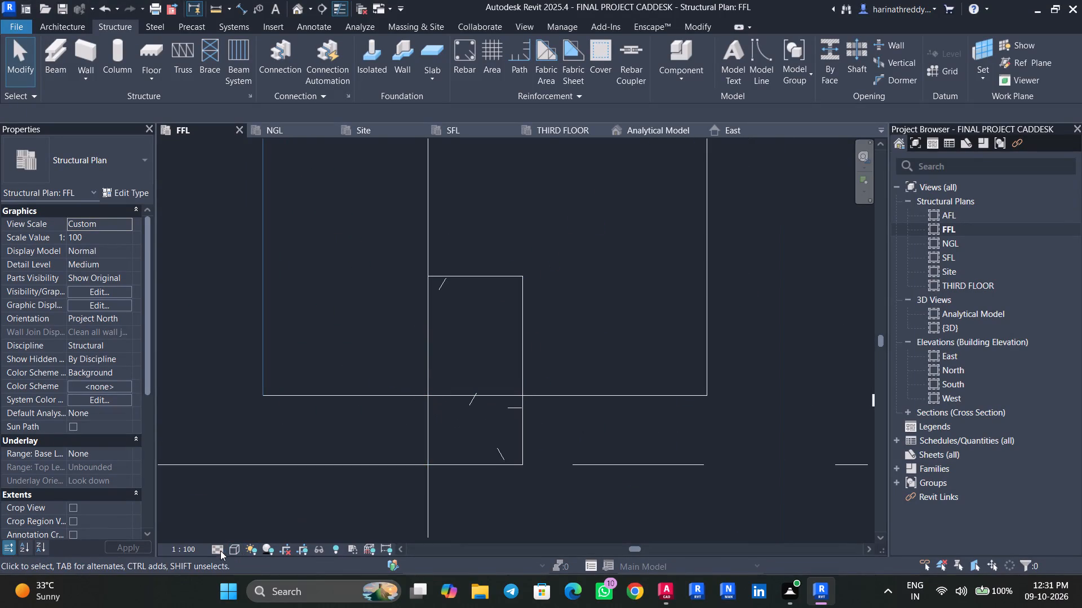
{"action": "left_click", "coordinate": [219, 551]}
{"action": "left_click", "coordinate": [223, 542]}
{"action": "left_click", "coordinate": [226, 539]}
{"action": "left_click", "coordinate": [233, 552]}
{"action": "left_click", "coordinate": [258, 466]}
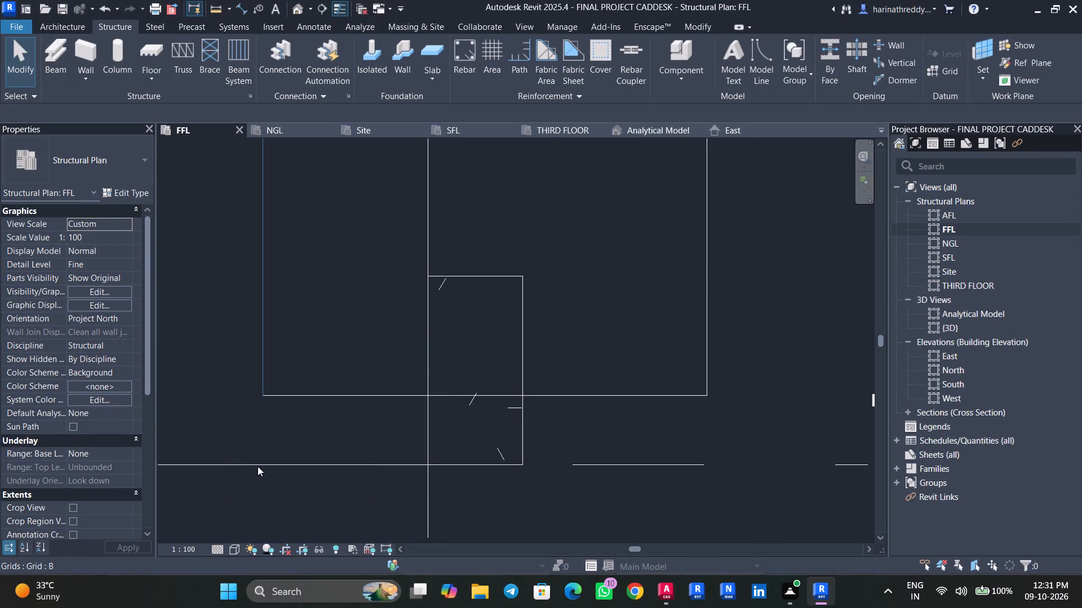
{"action": "scroll", "coordinate": [522, 324], "scroll_direction": "up", "scroll_amount": 4}
{"action": "left_click", "coordinate": [523, 324]}
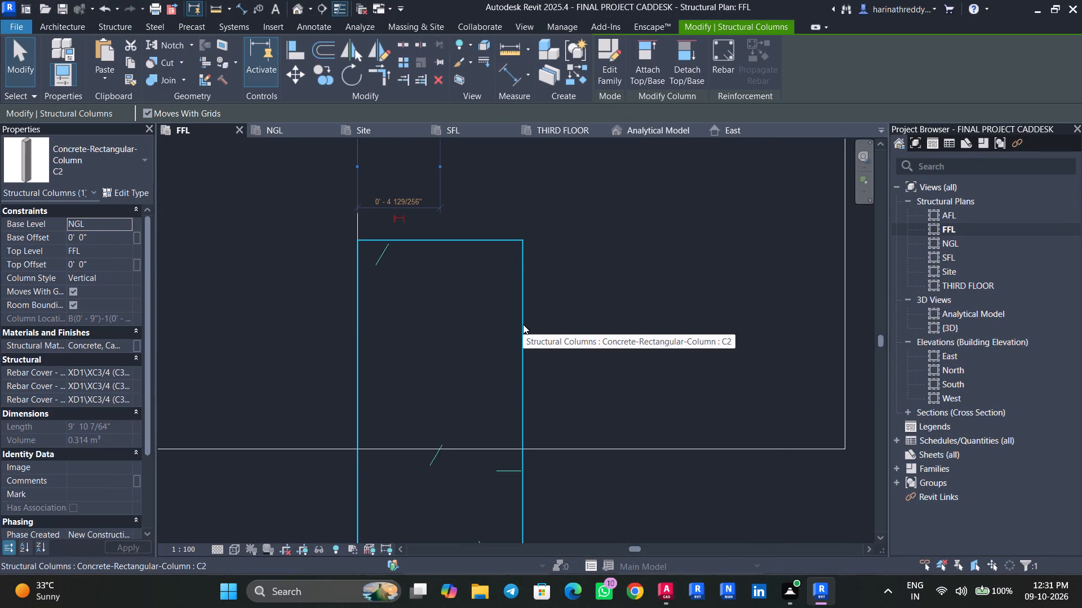
{"action": "scroll", "coordinate": [523, 324], "scroll_direction": "down", "scroll_amount": 8}
{"action": "key", "text": "Escape"}
{"action": "key", "text": "Escape"}
Open the NGL structural plan at the C2 column and set the view to Fine detail level and Wireframe visual style.
{"action": "double_click", "coordinate": [966, 242]}
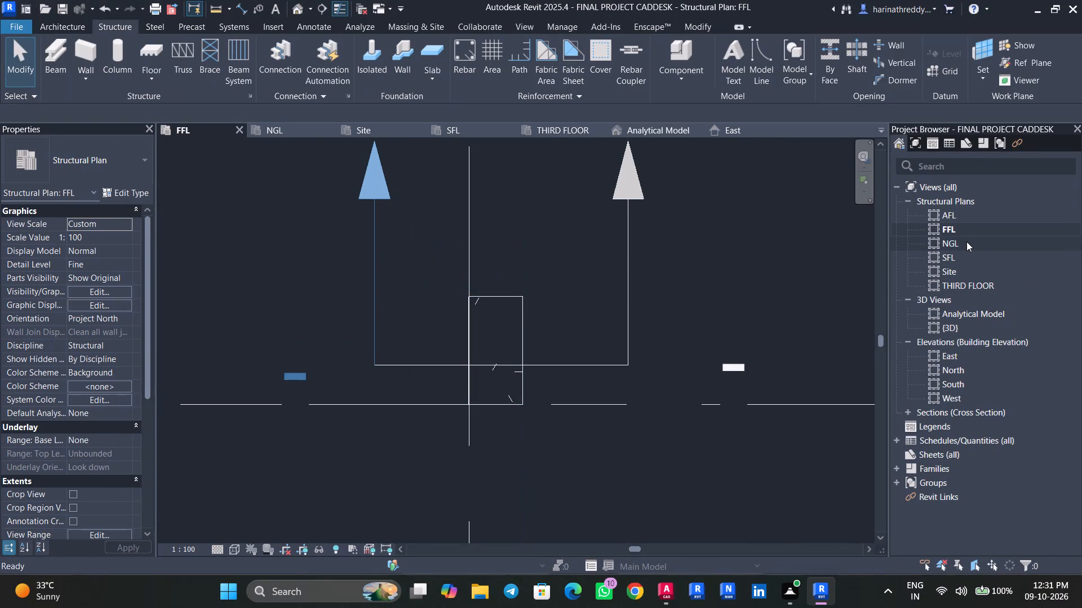
{"action": "scroll", "coordinate": [588, 419], "scroll_direction": "down", "scroll_amount": 8}
{"action": "middle_click_drag", "start_coordinate": [490, 443], "coordinate": [660, 329]}
{"action": "middle_click_drag", "start_coordinate": [569, 432], "coordinate": [616, 351]}
{"action": "scroll", "coordinate": [560, 401], "scroll_direction": "up", "scroll_amount": 19}
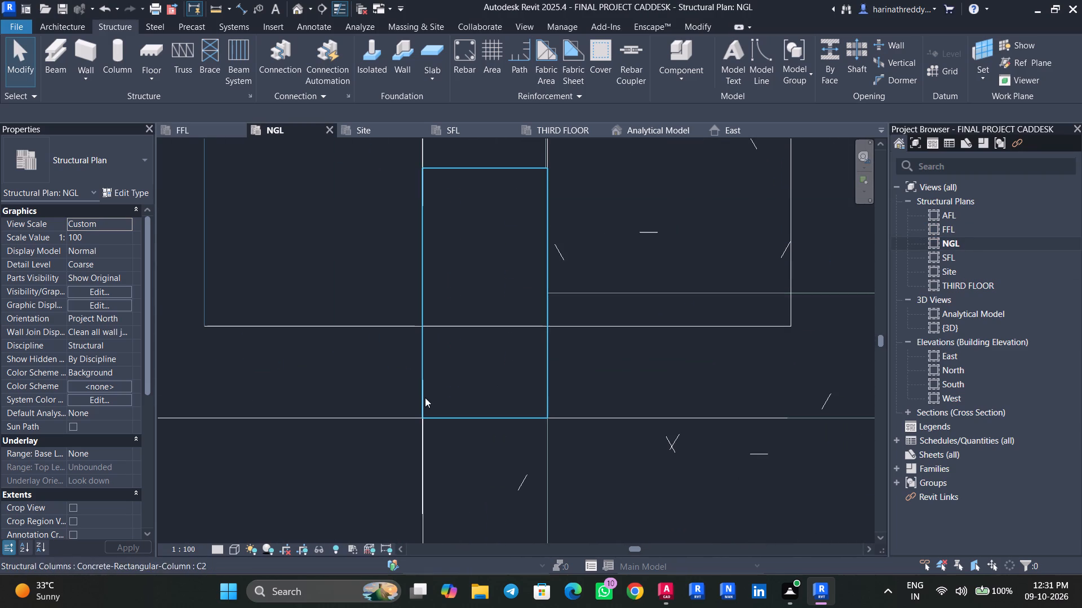
{"action": "left_click", "coordinate": [211, 548]}
{"action": "left_click", "coordinate": [222, 539]}
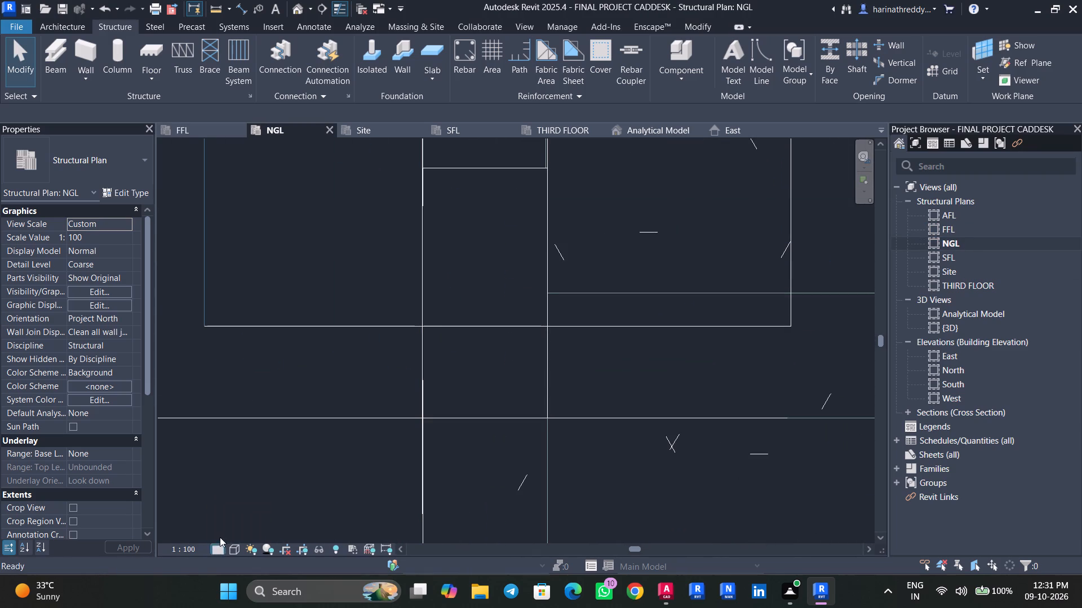
{"action": "left_click", "coordinate": [230, 550]}
{"action": "left_click", "coordinate": [255, 476]}
{"action": "scroll", "coordinate": [480, 369], "scroll_direction": "up", "scroll_amount": 2}
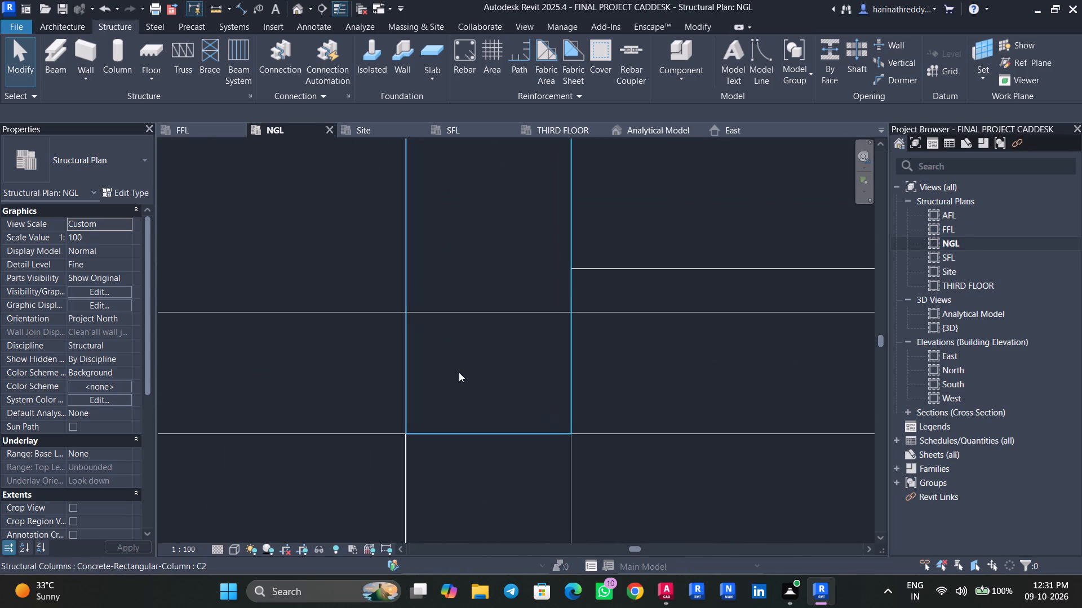
{"action": "left_click", "coordinate": [229, 548]}
{"action": "left_click", "coordinate": [264, 482]}
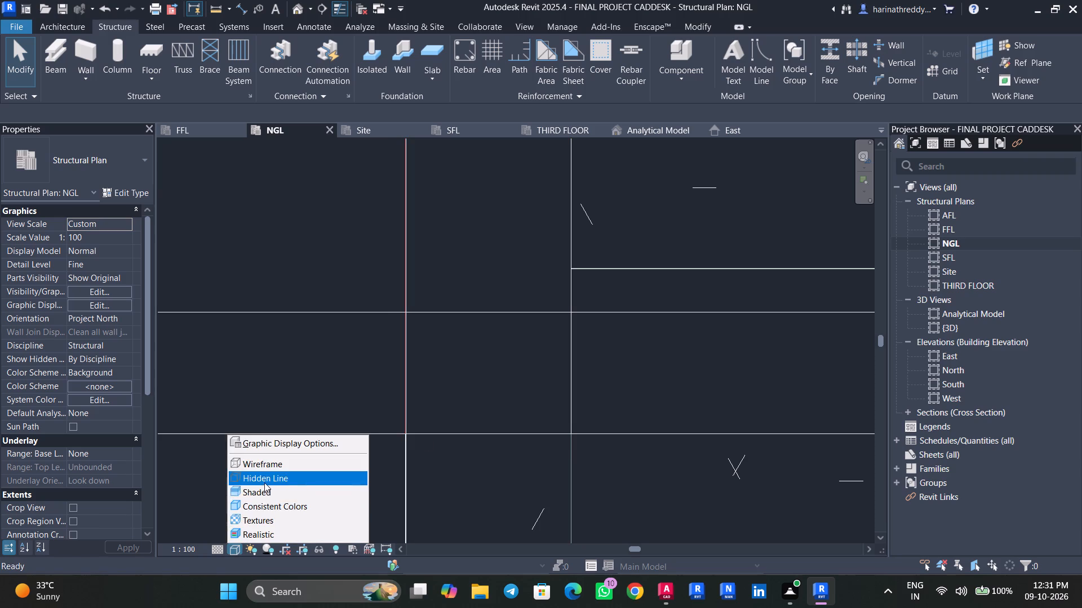
{"action": "left_click", "coordinate": [234, 552]}
{"action": "left_click", "coordinate": [262, 460]}
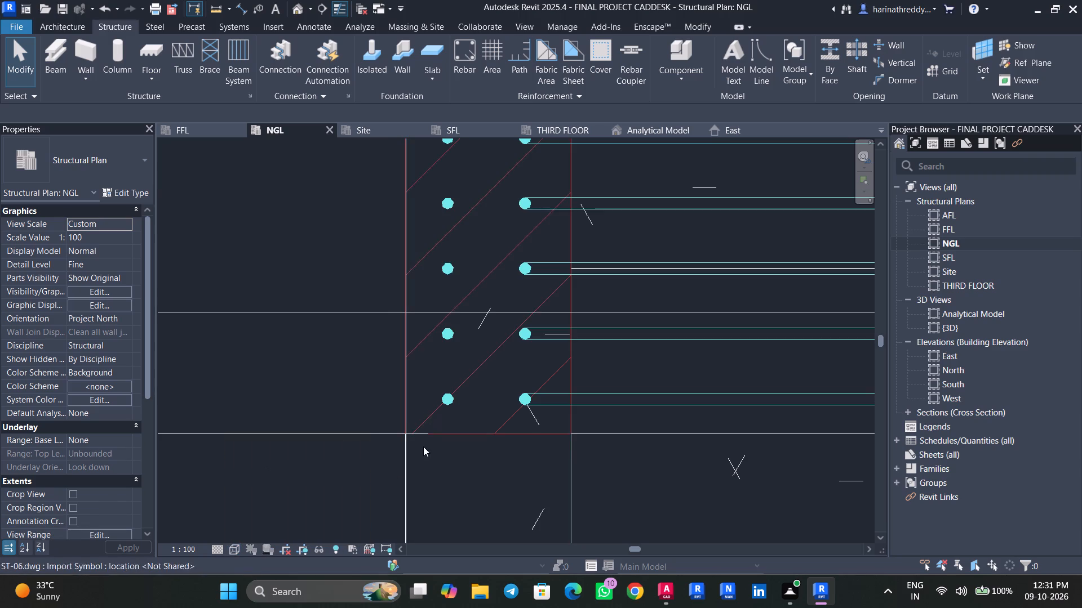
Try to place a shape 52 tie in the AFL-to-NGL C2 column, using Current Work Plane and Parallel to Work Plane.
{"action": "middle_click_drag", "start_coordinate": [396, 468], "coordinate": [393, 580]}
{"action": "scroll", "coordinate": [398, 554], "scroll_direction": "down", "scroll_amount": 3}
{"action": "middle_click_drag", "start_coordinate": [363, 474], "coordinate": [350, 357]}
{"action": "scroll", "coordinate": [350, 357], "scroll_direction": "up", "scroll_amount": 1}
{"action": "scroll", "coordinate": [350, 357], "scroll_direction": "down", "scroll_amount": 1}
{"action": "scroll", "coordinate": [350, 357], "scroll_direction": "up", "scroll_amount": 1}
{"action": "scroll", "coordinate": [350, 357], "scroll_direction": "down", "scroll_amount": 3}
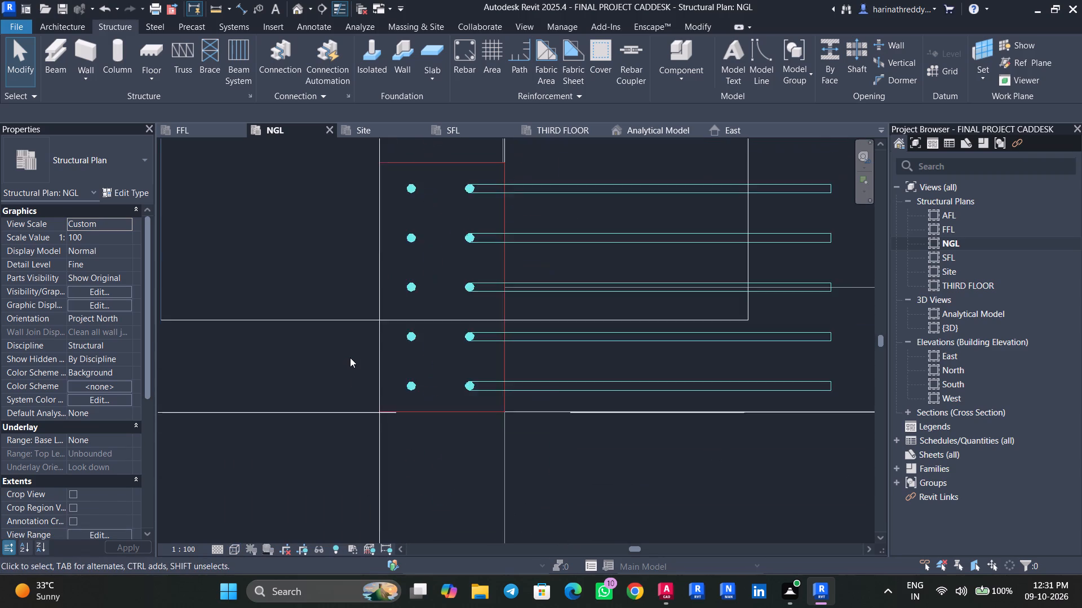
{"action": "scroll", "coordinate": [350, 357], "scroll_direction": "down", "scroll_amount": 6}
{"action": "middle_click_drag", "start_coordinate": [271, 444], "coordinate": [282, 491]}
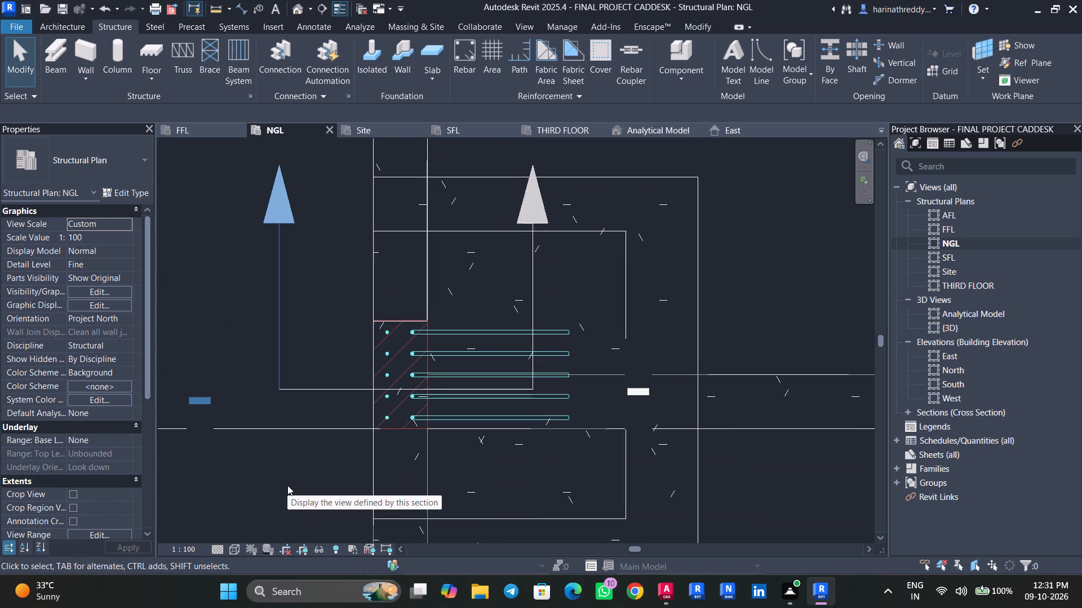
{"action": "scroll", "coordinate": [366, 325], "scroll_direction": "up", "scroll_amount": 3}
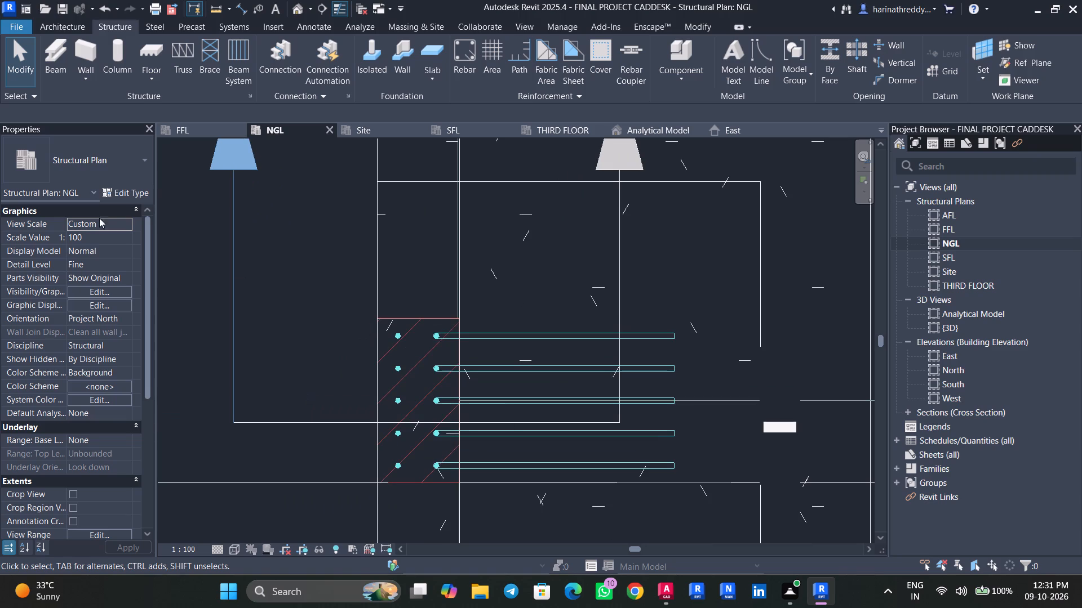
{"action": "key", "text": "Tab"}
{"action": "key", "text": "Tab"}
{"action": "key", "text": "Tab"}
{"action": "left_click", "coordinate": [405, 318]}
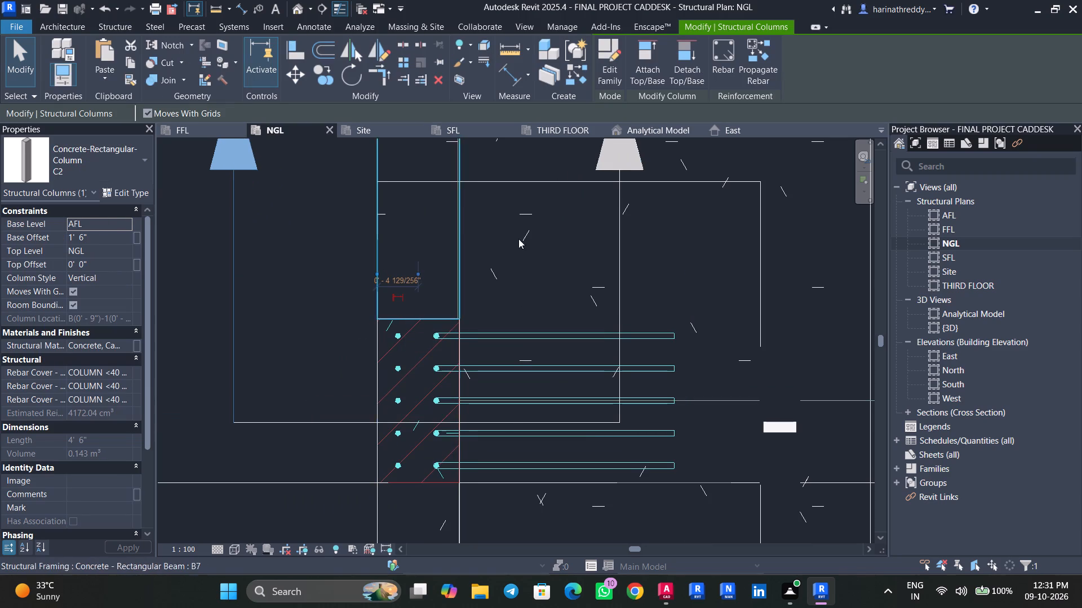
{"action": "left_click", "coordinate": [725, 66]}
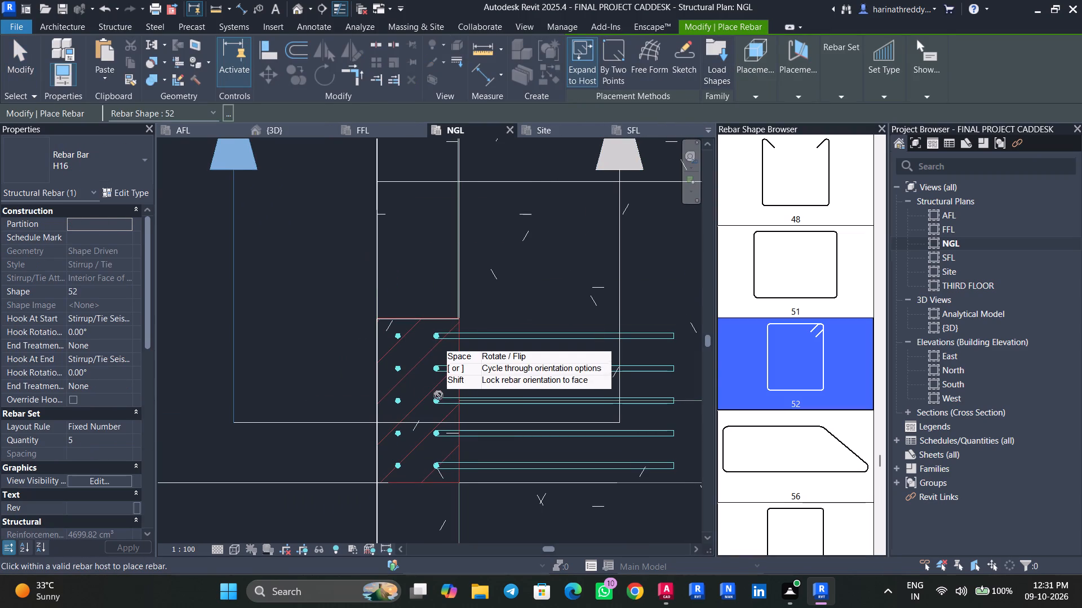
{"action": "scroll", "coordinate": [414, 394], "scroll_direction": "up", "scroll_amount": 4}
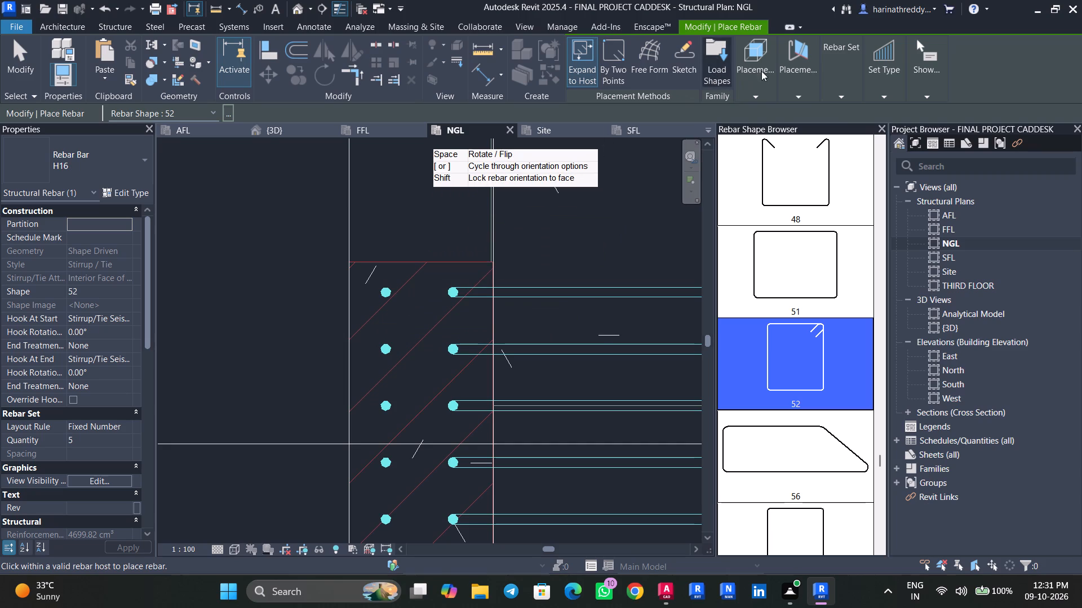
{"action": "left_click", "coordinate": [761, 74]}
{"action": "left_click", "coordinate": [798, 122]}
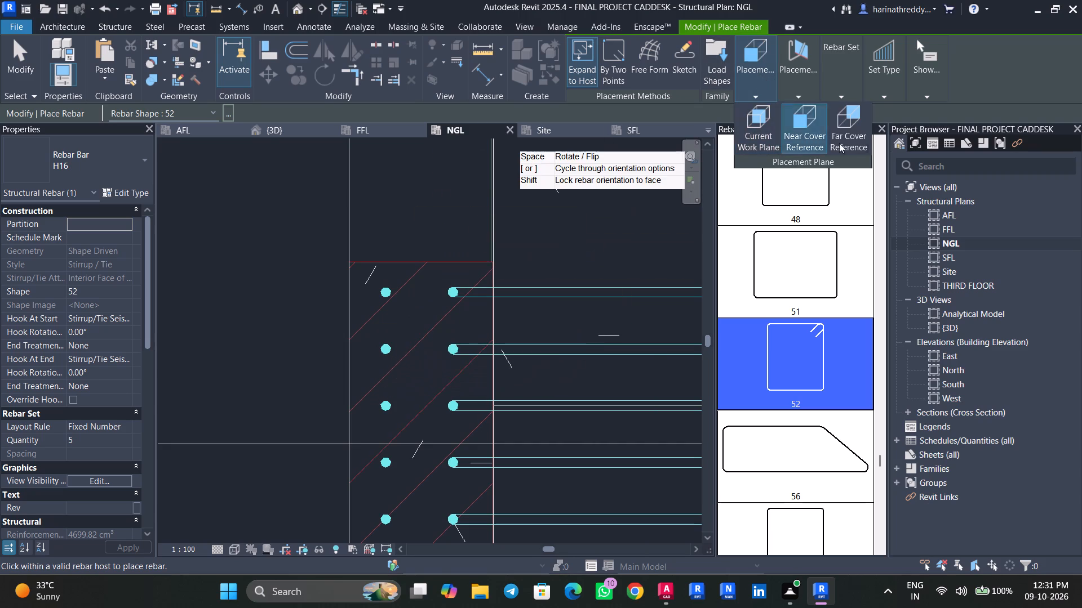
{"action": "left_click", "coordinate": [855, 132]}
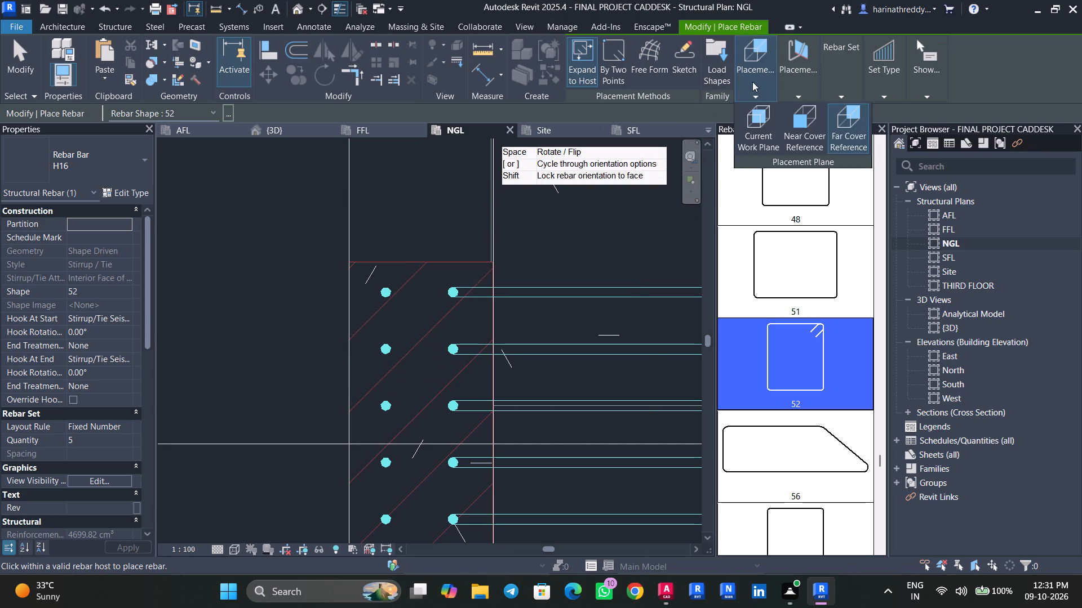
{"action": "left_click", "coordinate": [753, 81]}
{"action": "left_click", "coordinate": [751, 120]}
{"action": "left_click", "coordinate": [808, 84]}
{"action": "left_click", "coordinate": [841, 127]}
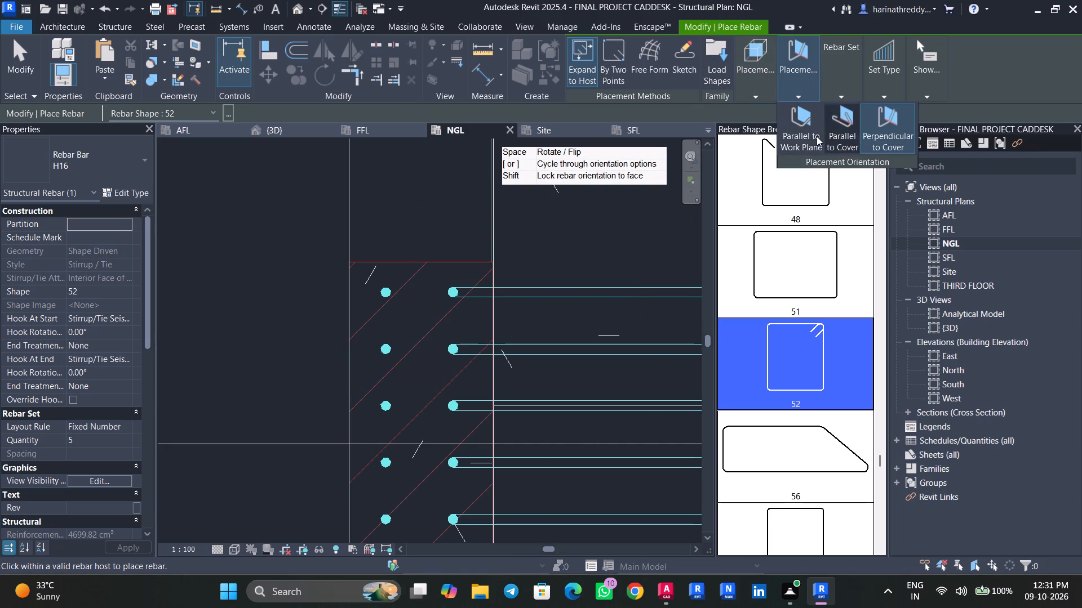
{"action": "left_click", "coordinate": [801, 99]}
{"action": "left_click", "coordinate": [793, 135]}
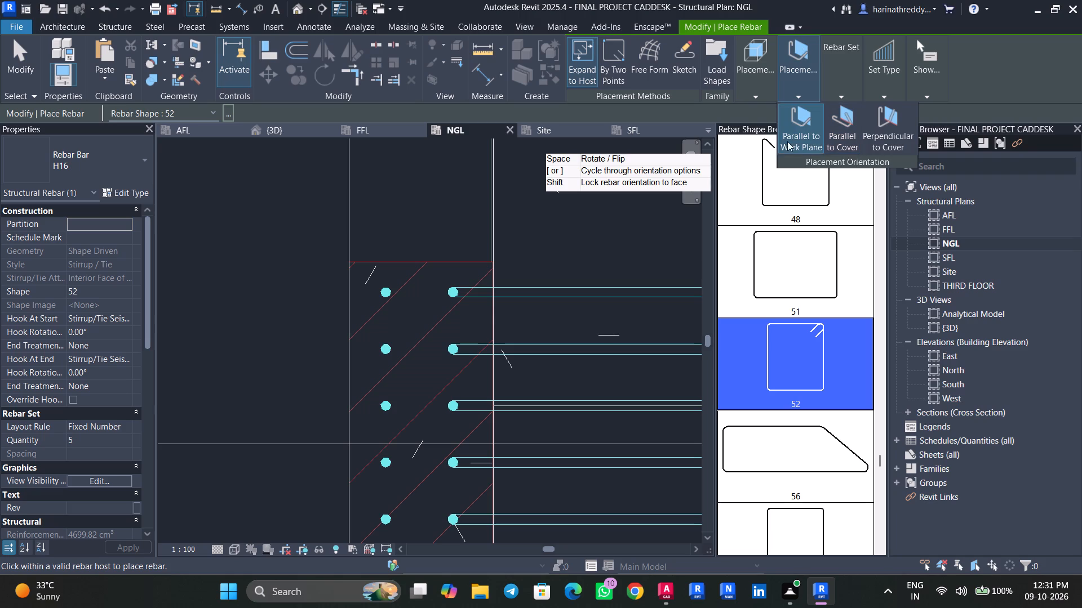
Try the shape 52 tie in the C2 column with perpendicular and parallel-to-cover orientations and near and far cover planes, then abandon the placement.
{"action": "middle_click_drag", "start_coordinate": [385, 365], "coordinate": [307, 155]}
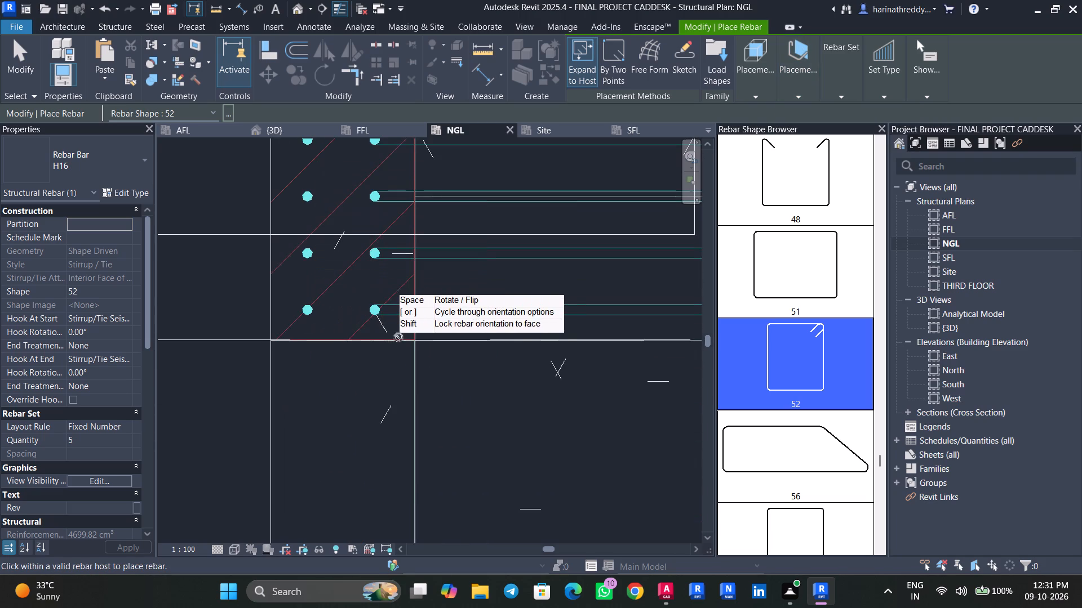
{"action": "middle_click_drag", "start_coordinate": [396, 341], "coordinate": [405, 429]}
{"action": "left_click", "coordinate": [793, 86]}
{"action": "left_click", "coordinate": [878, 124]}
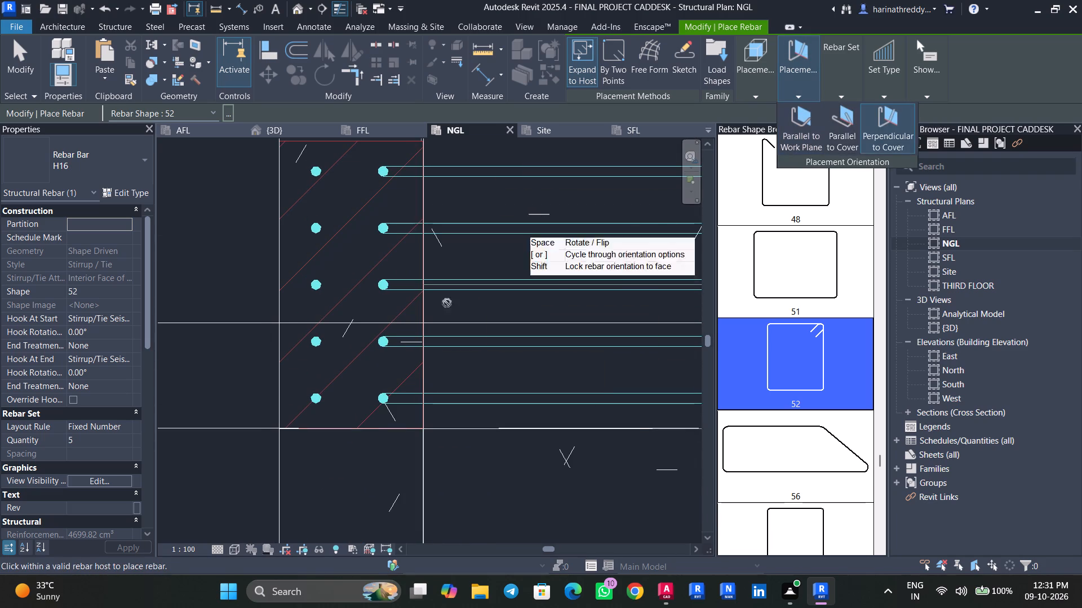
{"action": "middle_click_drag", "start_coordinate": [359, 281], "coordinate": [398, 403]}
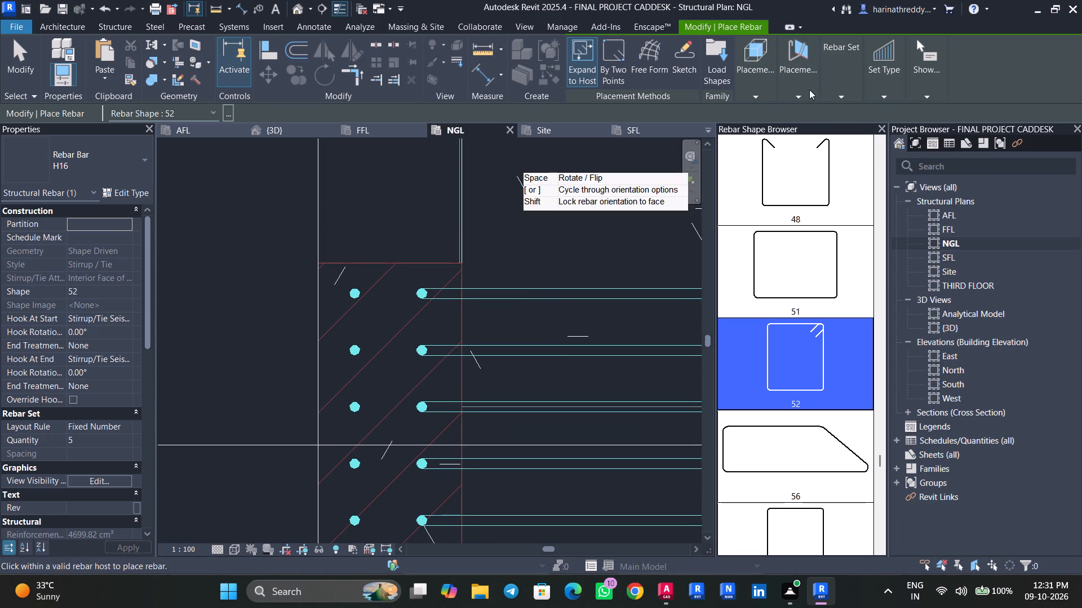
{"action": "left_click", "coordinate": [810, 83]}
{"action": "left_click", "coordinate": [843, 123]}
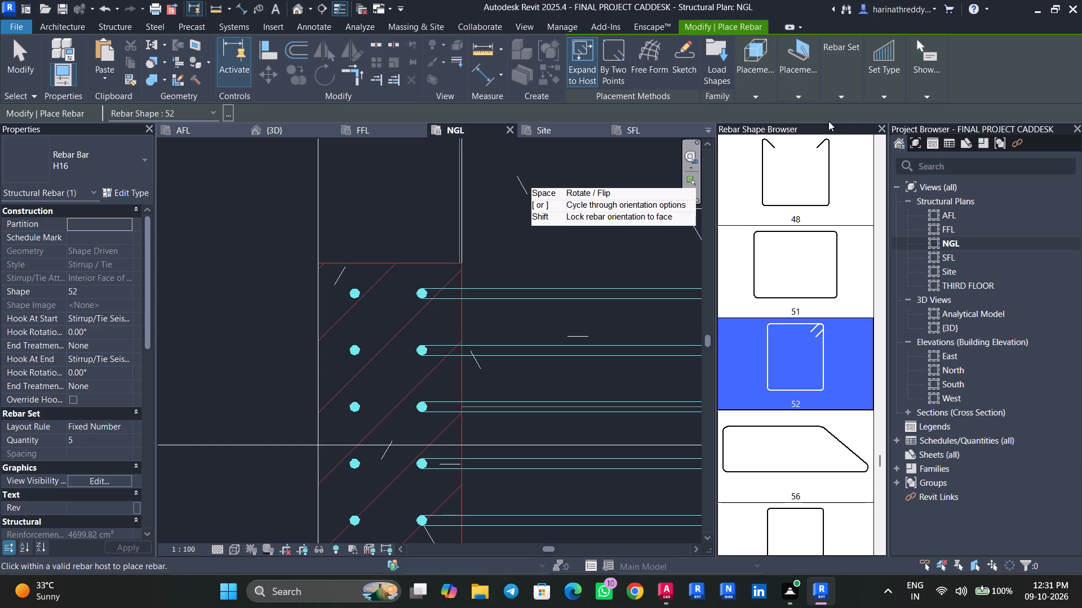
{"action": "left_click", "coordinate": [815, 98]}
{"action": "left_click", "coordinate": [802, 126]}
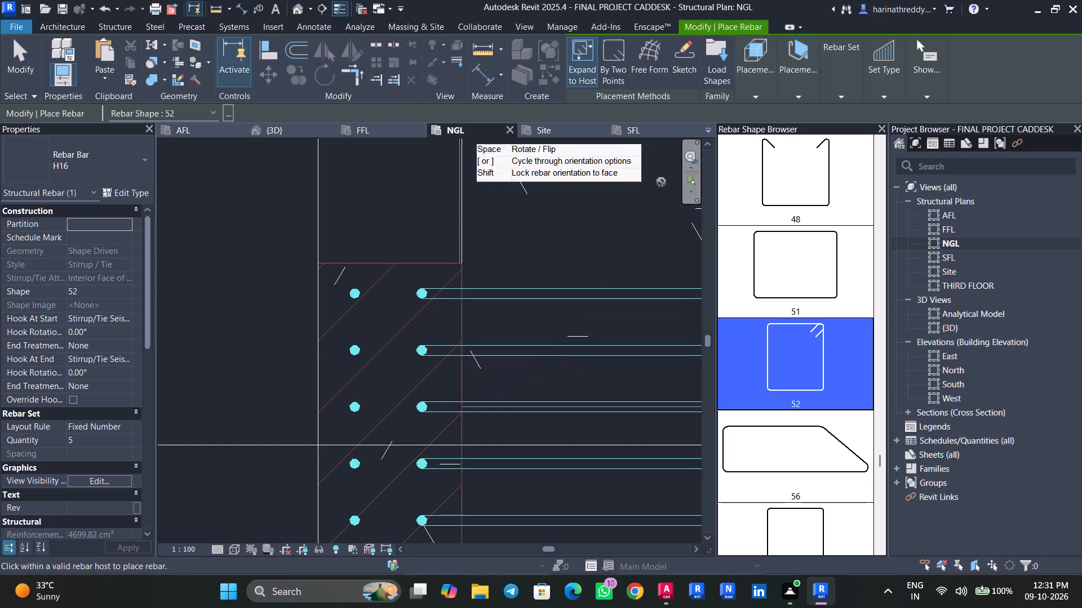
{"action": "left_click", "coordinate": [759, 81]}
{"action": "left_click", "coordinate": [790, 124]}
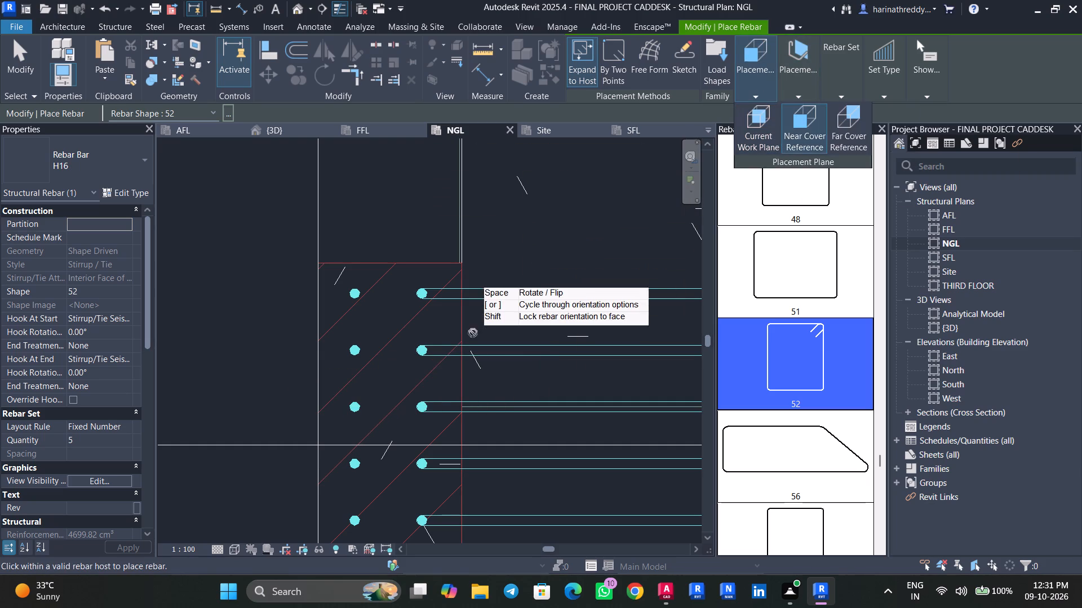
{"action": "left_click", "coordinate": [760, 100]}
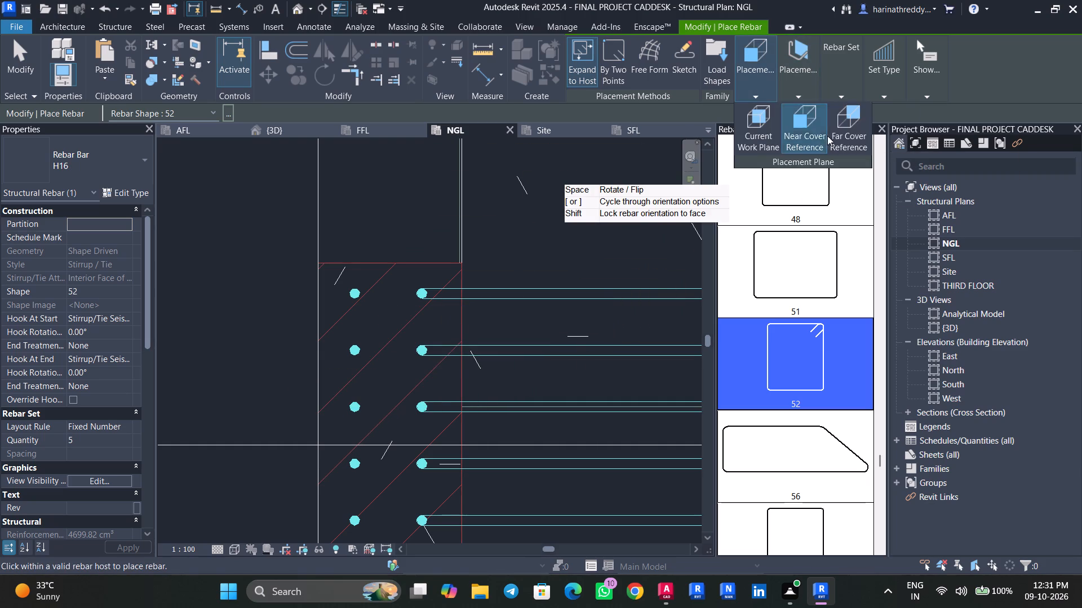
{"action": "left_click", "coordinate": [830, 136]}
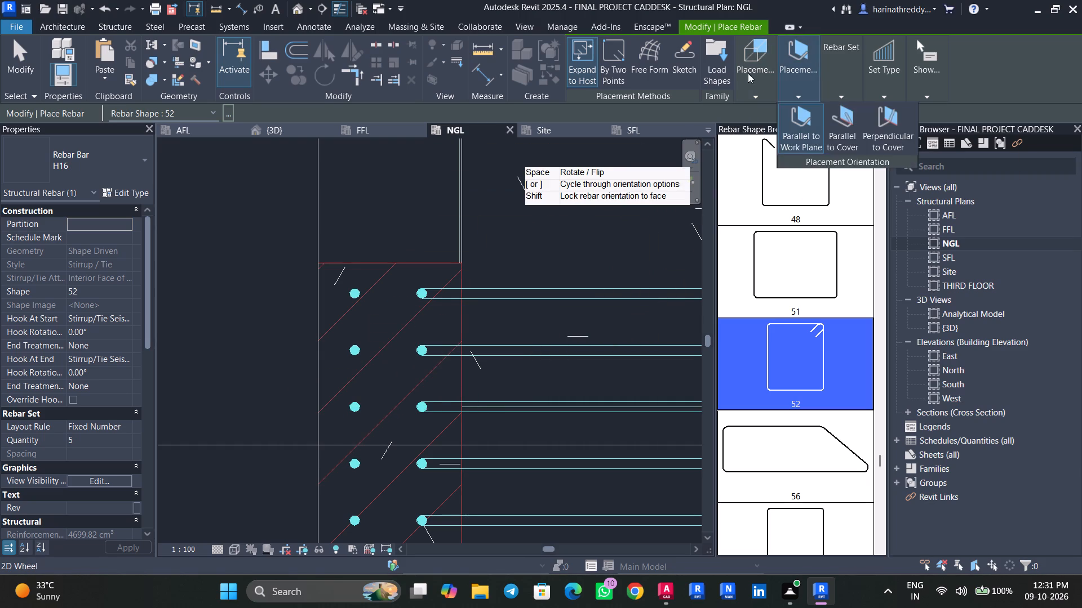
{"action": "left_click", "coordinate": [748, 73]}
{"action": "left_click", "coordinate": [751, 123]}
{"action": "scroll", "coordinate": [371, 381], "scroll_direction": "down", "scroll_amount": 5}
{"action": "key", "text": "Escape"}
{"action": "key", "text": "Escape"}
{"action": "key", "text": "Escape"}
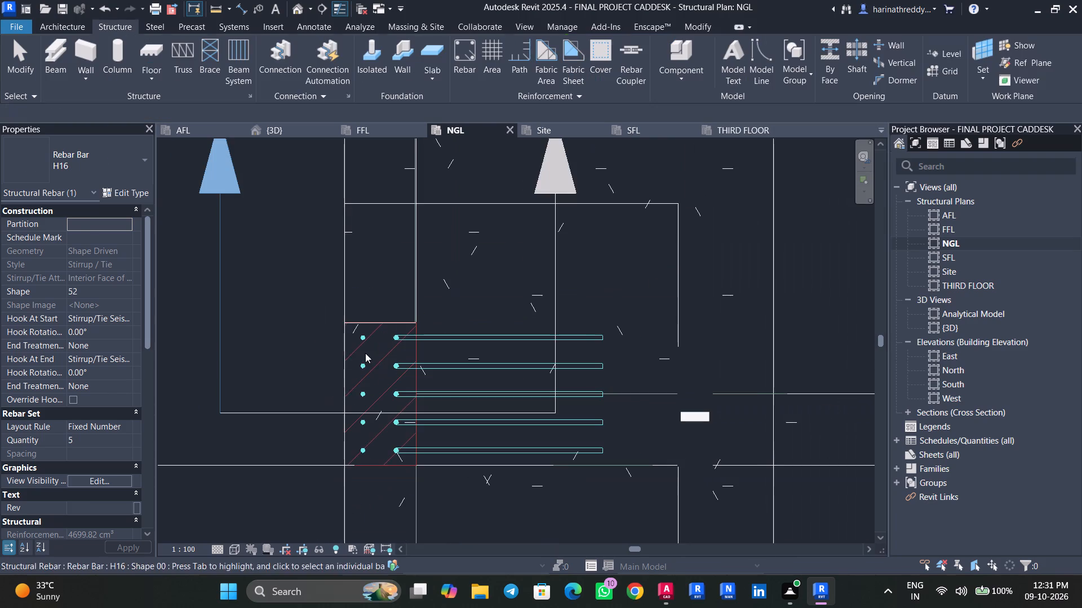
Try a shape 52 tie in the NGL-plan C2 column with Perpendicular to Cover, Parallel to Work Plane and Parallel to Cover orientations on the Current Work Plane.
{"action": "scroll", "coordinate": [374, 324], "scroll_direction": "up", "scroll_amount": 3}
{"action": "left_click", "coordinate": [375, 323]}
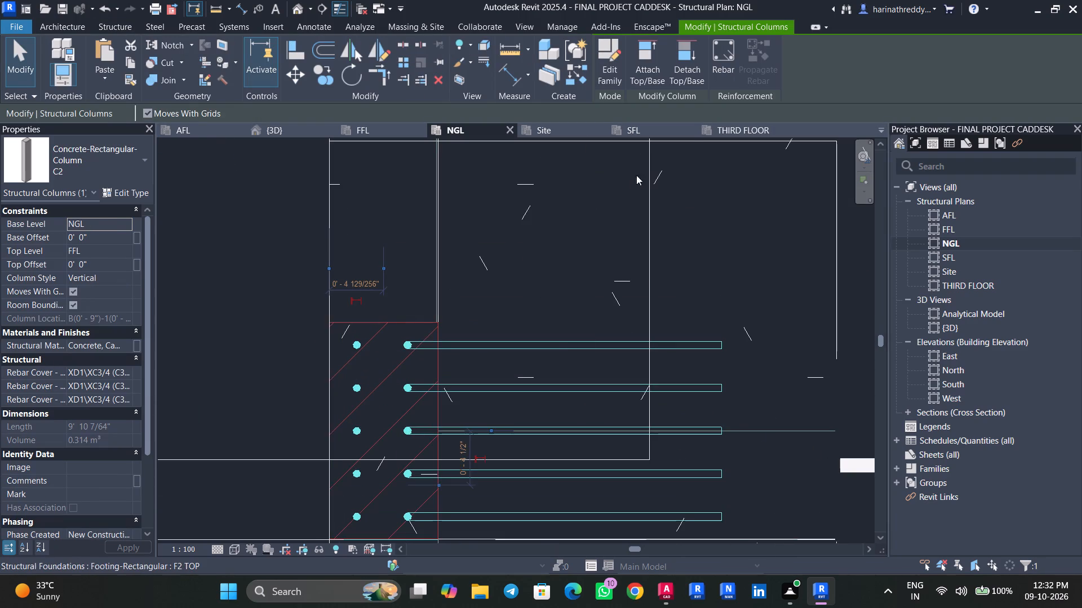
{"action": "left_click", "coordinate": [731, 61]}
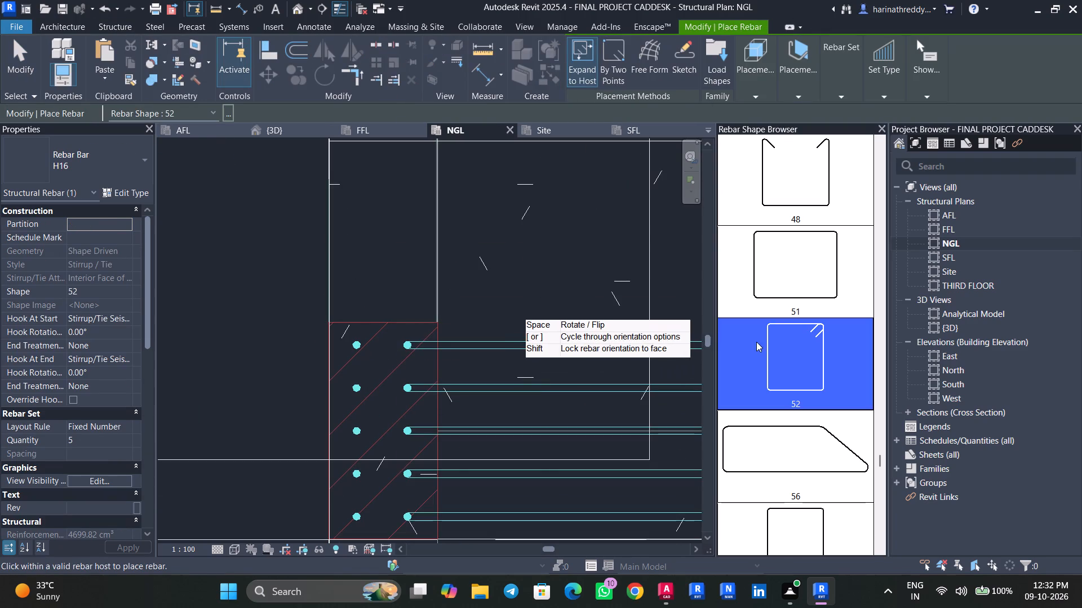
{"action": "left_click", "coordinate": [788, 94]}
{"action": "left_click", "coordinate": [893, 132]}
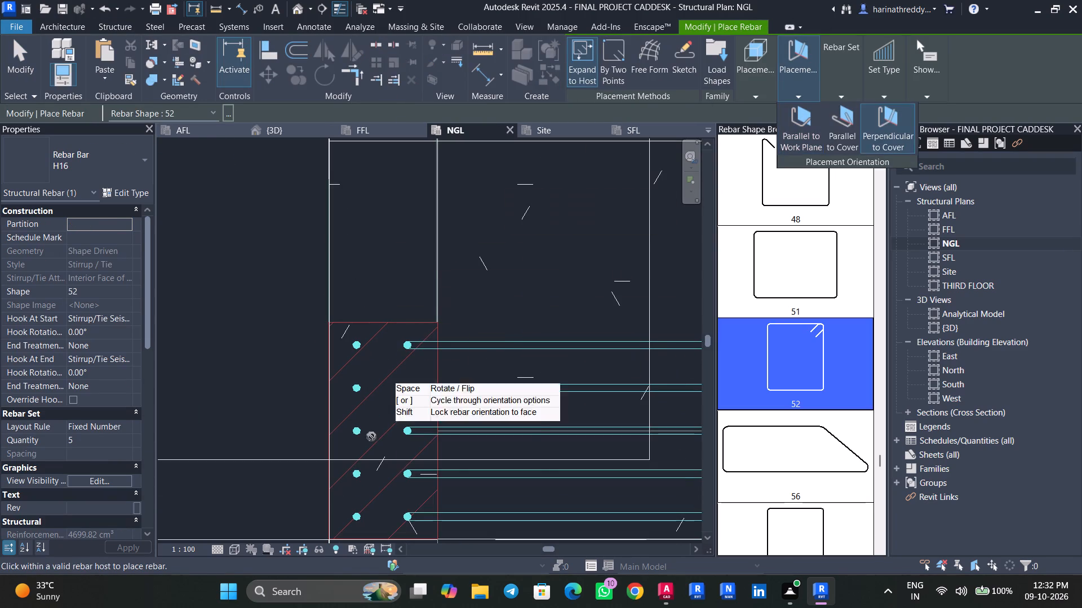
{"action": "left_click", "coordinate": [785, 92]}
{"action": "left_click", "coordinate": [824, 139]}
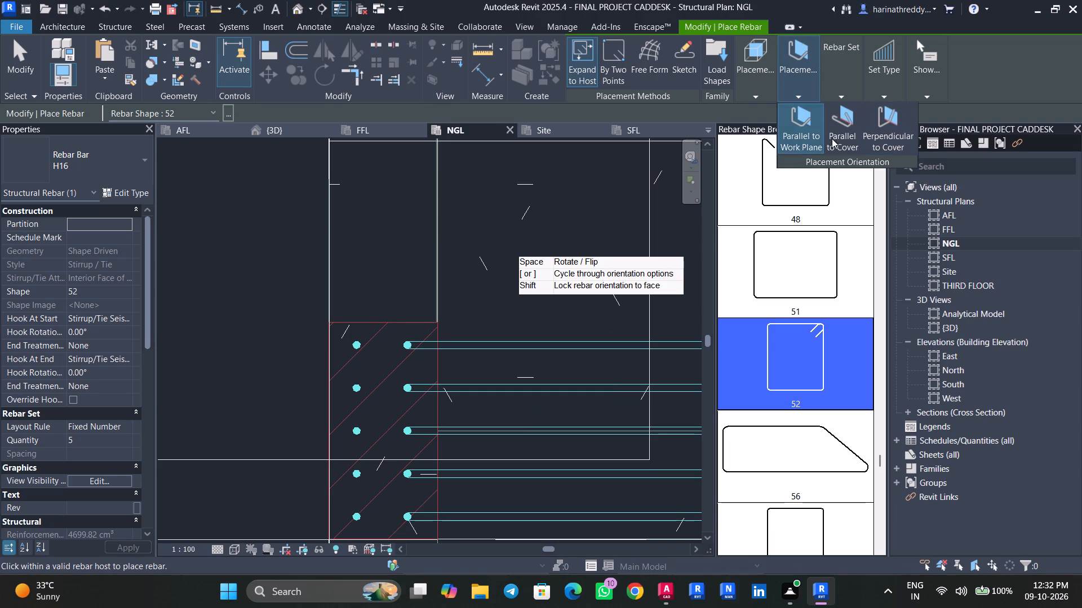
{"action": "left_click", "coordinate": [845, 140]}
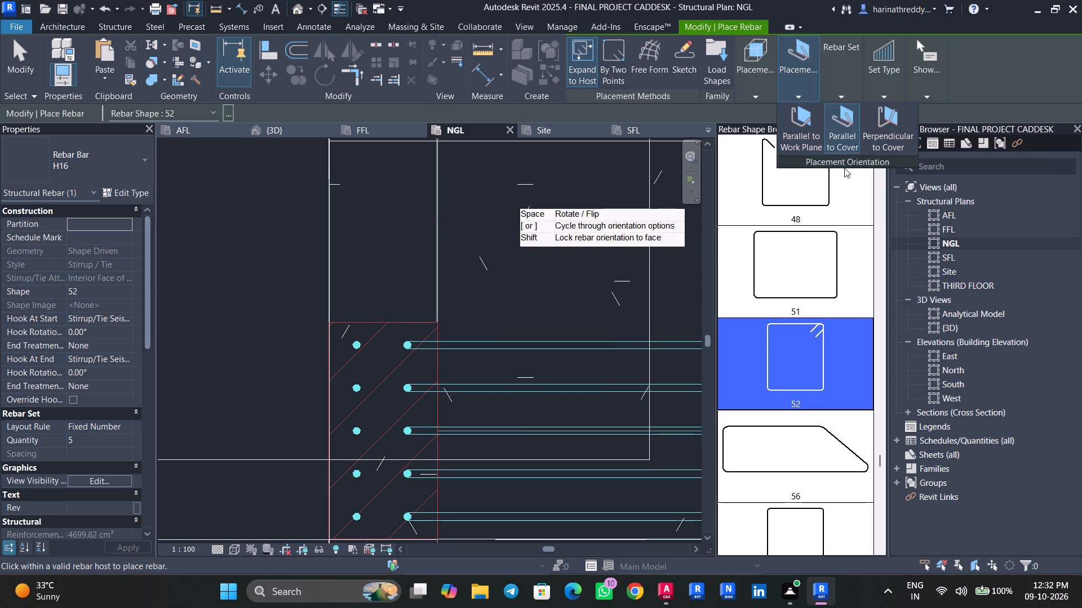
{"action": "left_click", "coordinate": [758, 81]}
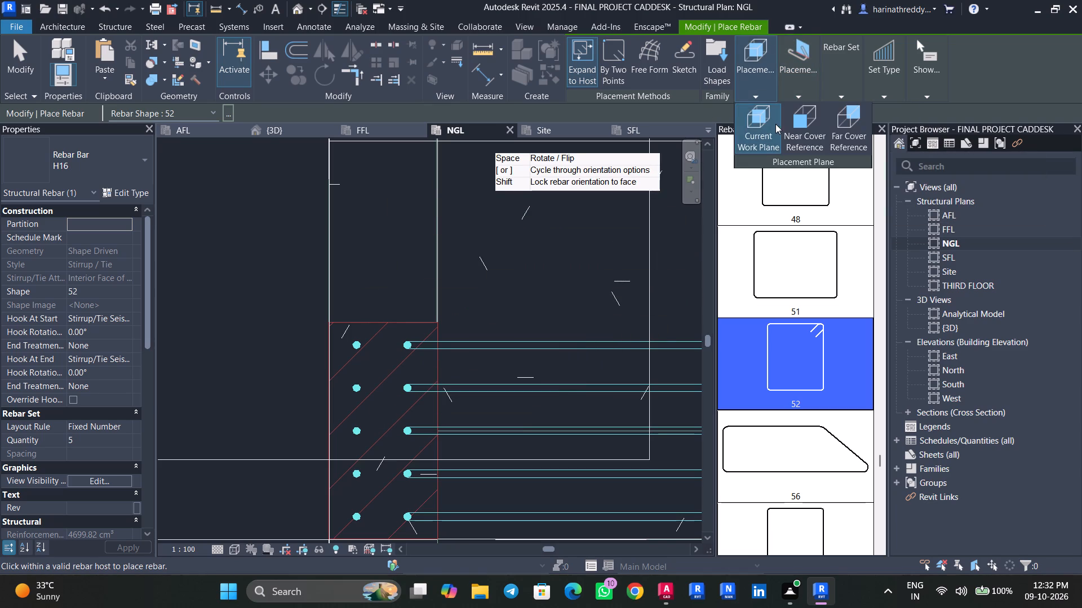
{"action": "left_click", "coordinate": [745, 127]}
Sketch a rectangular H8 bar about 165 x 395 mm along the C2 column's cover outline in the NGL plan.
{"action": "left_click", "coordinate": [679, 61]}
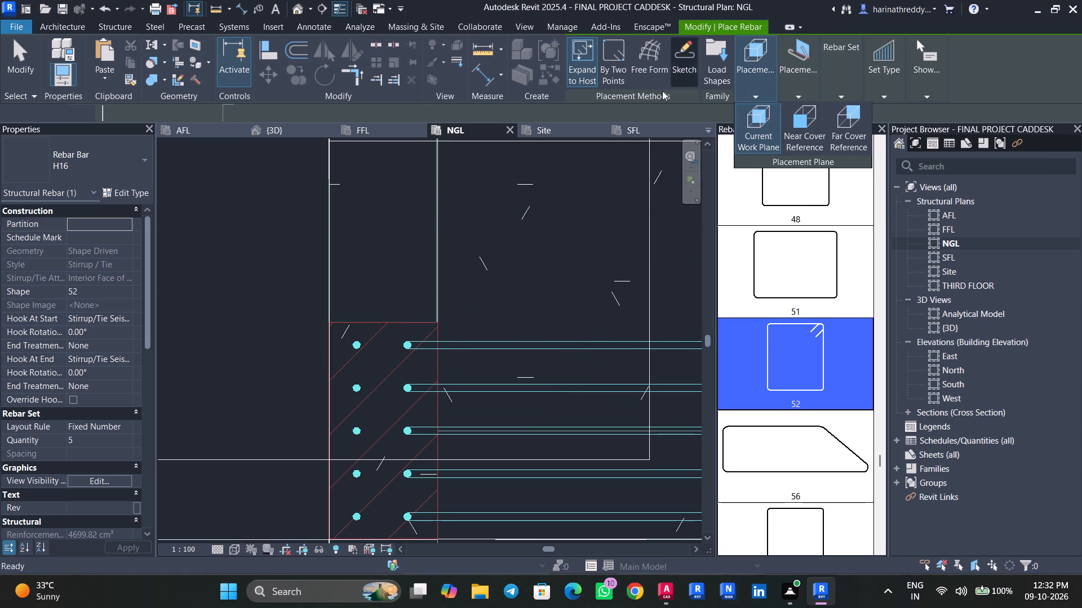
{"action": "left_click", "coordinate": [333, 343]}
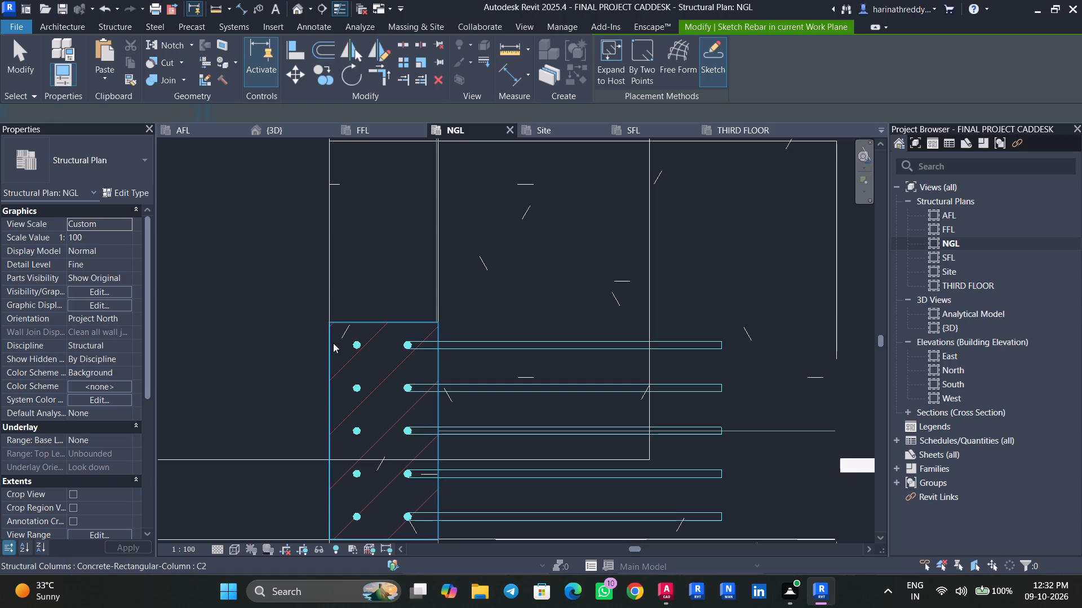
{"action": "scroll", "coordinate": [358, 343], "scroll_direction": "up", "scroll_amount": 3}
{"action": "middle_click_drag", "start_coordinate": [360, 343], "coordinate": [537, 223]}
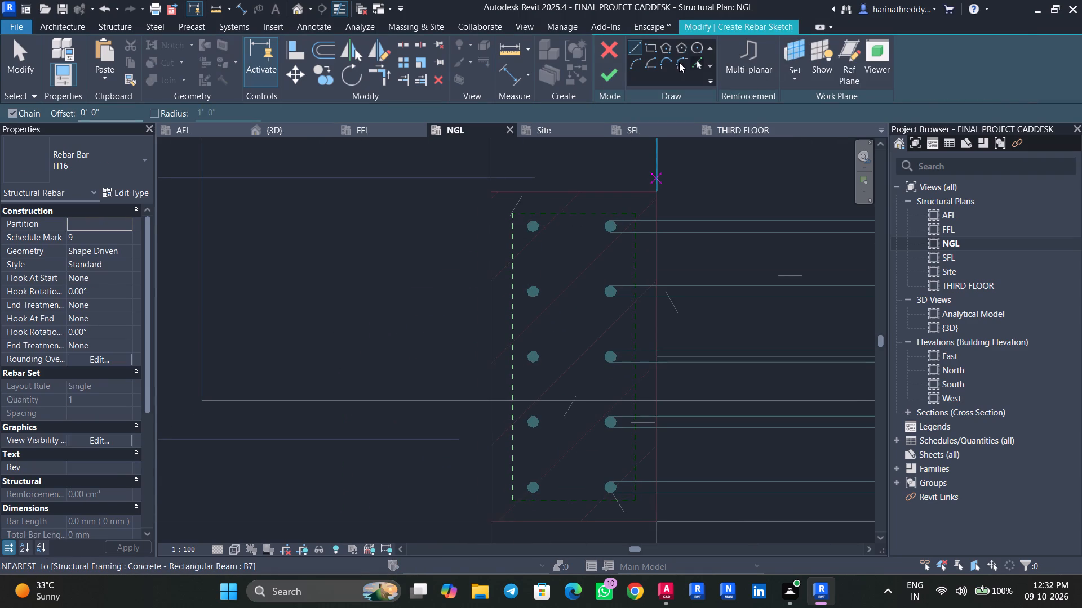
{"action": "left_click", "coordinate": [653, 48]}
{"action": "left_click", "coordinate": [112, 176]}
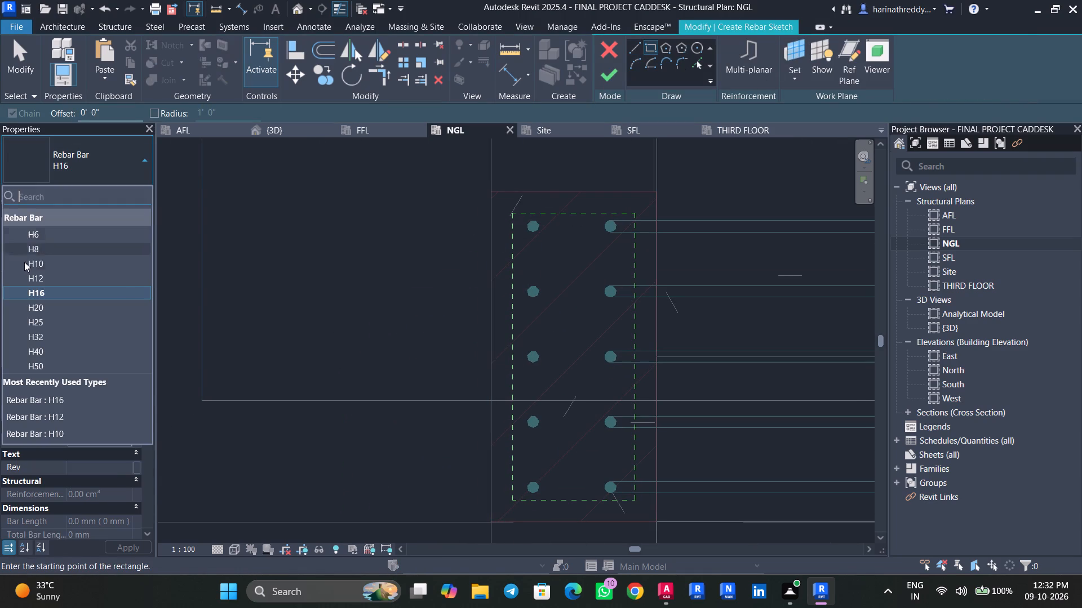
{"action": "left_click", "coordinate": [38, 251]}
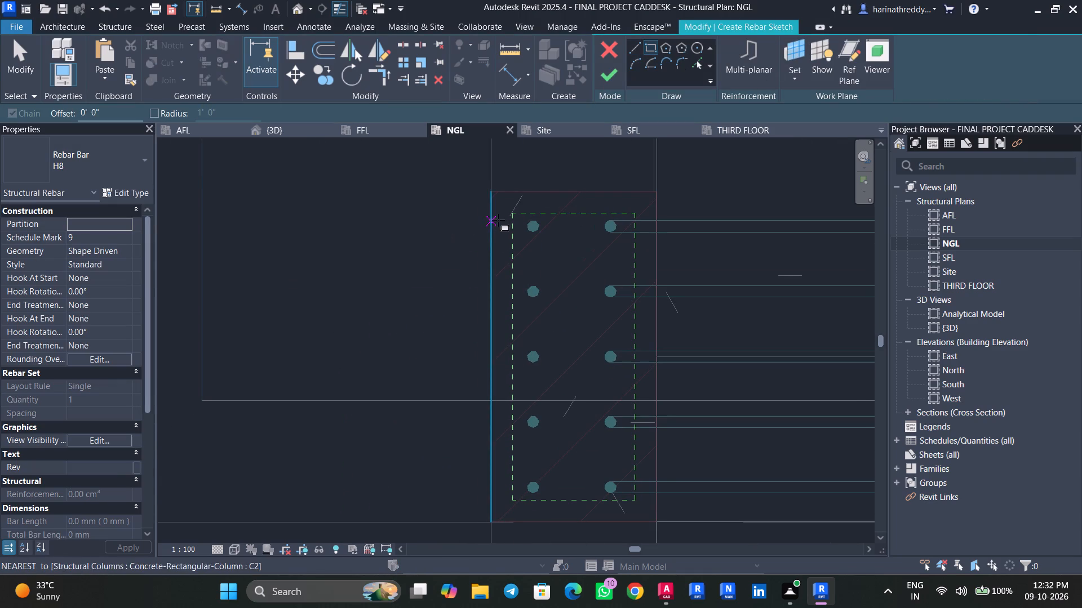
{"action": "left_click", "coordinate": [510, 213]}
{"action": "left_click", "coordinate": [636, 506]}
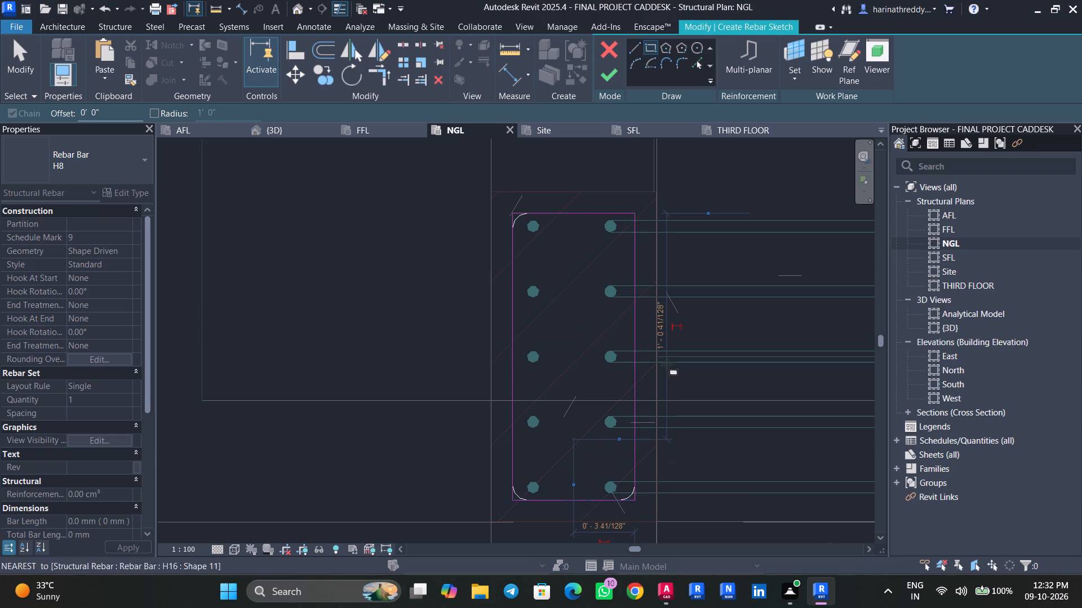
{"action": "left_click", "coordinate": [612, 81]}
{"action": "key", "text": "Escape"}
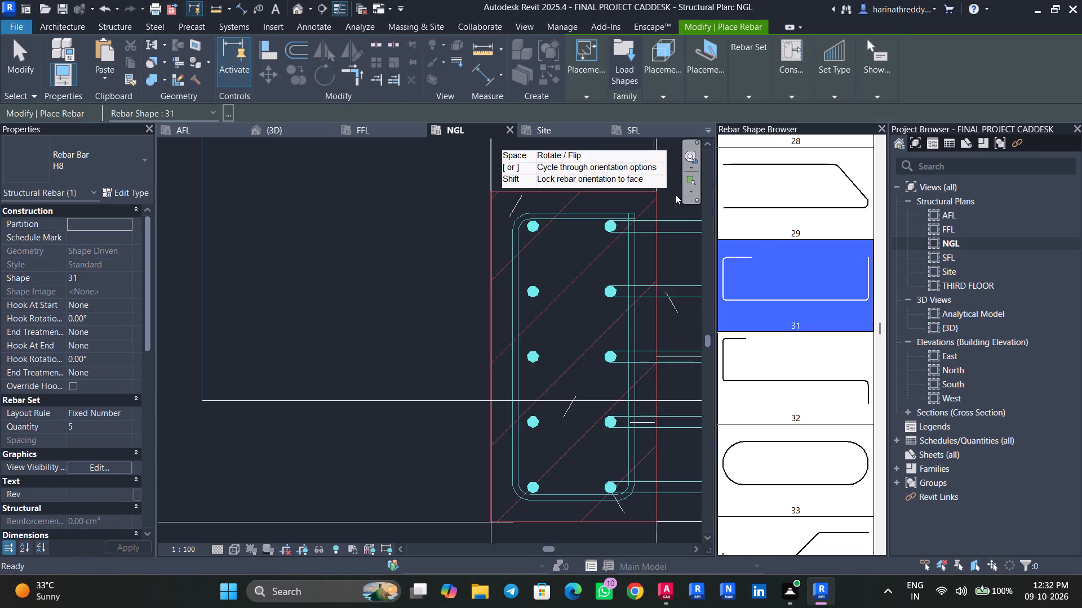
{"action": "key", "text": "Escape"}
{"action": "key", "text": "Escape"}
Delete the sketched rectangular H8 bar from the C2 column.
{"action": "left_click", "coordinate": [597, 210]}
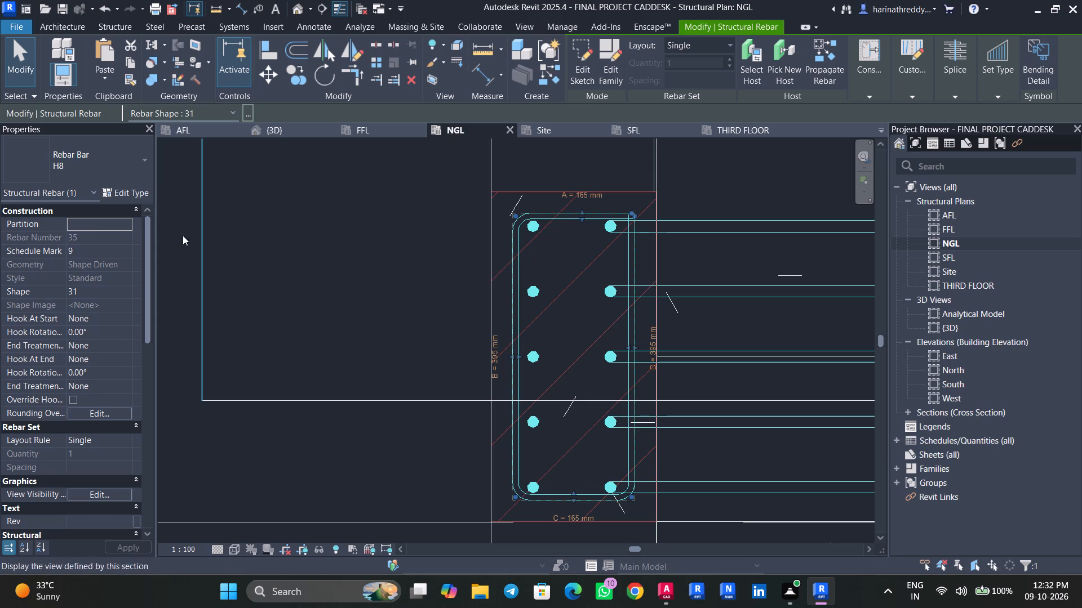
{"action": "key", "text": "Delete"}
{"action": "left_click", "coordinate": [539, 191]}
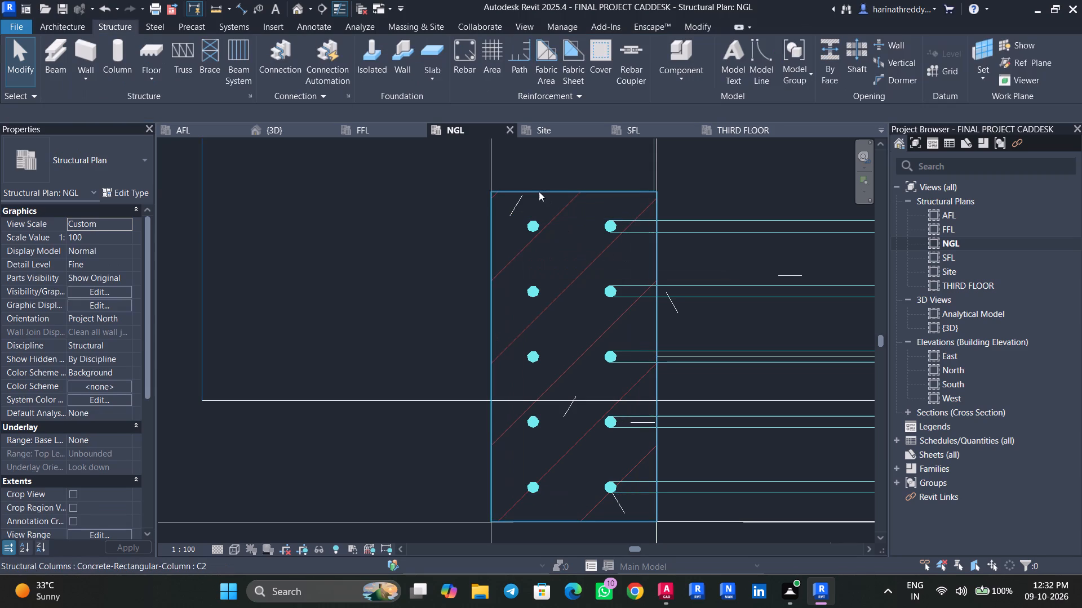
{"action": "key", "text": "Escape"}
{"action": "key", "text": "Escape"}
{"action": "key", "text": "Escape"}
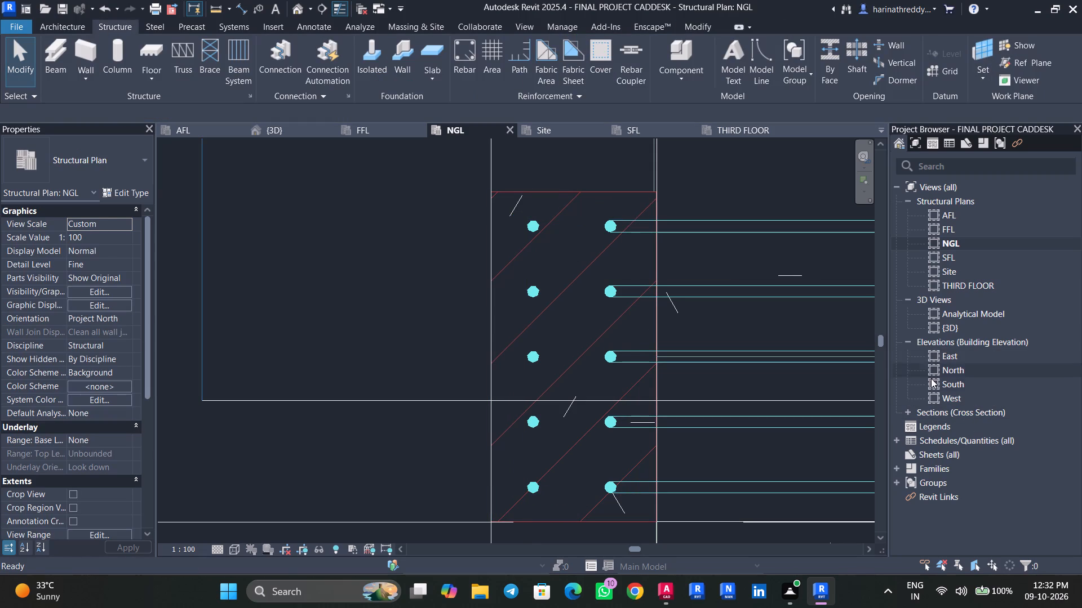
In Section 1, place a five-piece H8 shape 52 tie set in the AFL-to-NGL C2 column, using Far Cover Reference and Perpendicular to Cover.
{"action": "left_click", "coordinate": [912, 412]}
{"action": "double_click", "coordinate": [950, 426]}
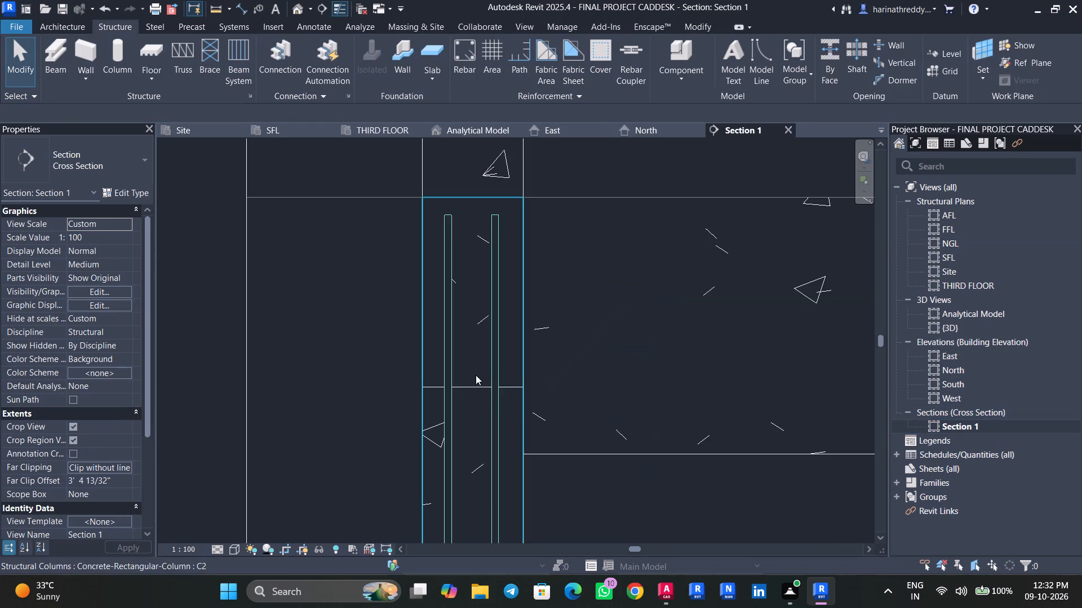
{"action": "scroll", "coordinate": [507, 359], "scroll_direction": "down", "scroll_amount": 2}
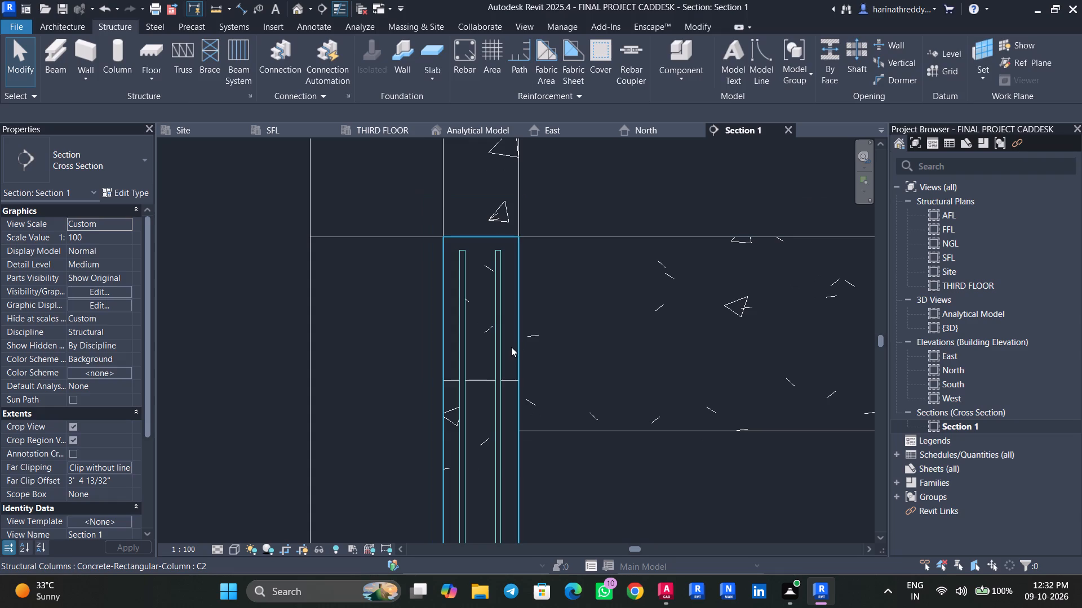
{"action": "left_click", "coordinate": [511, 347]}
{"action": "left_click", "coordinate": [717, 74]}
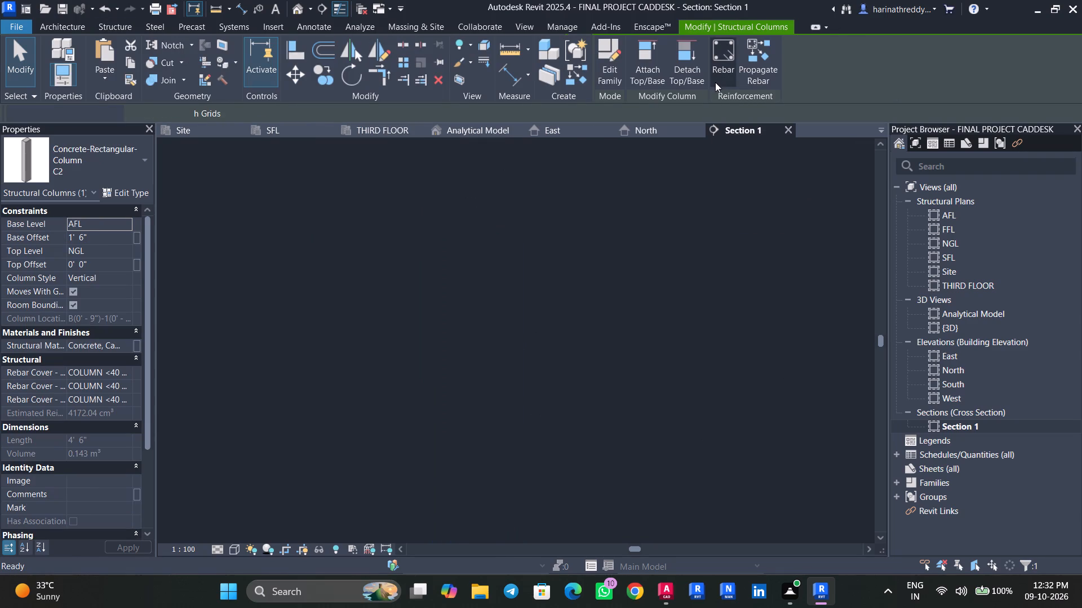
{"action": "scroll", "coordinate": [775, 350], "scroll_direction": "down", "scroll_amount": 8}
{"action": "scroll", "coordinate": [774, 352], "scroll_direction": "up", "scroll_amount": 1}
{"action": "scroll", "coordinate": [774, 352], "scroll_direction": "down", "scroll_amount": 10}
{"action": "scroll", "coordinate": [774, 352], "scroll_direction": "up", "scroll_amount": 1}
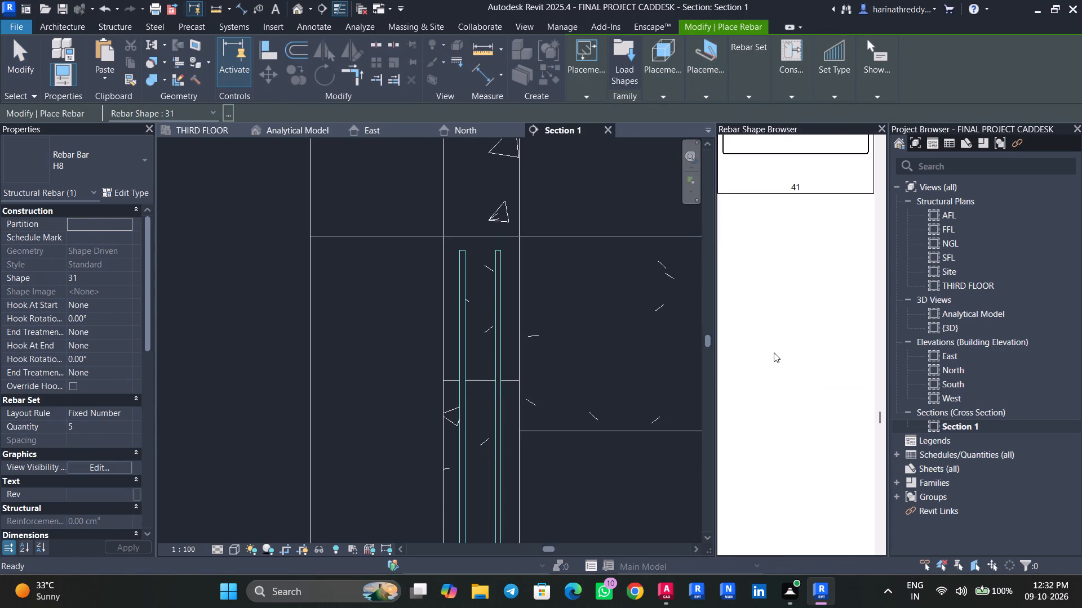
{"action": "scroll", "coordinate": [774, 352], "scroll_direction": "down", "scroll_amount": 5}
{"action": "left_click", "coordinate": [784, 487]}
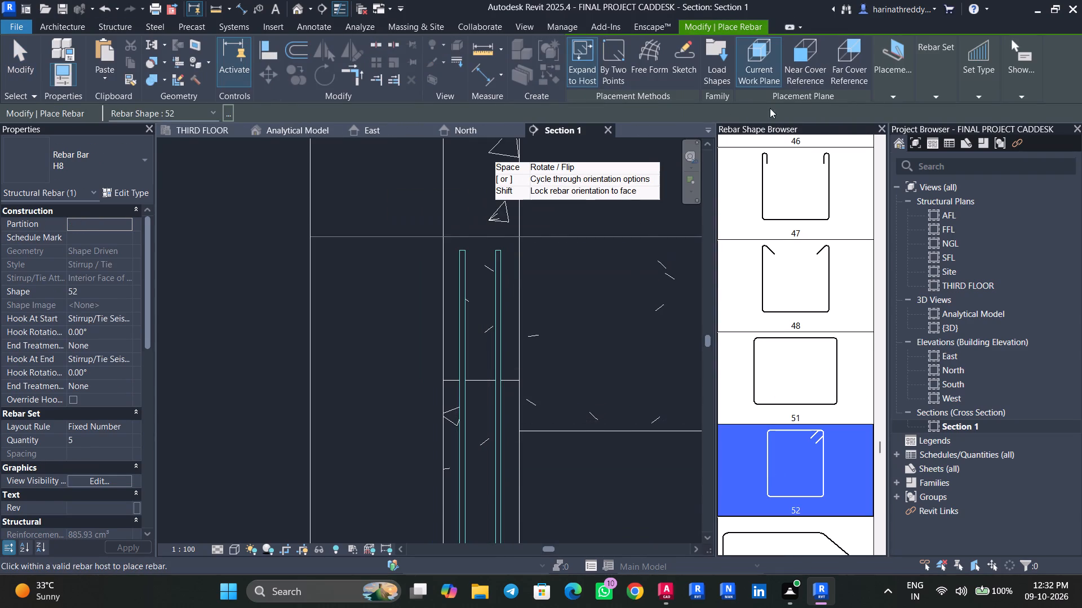
{"action": "left_click", "coordinate": [884, 90]}
{"action": "left_click", "coordinate": [885, 125]}
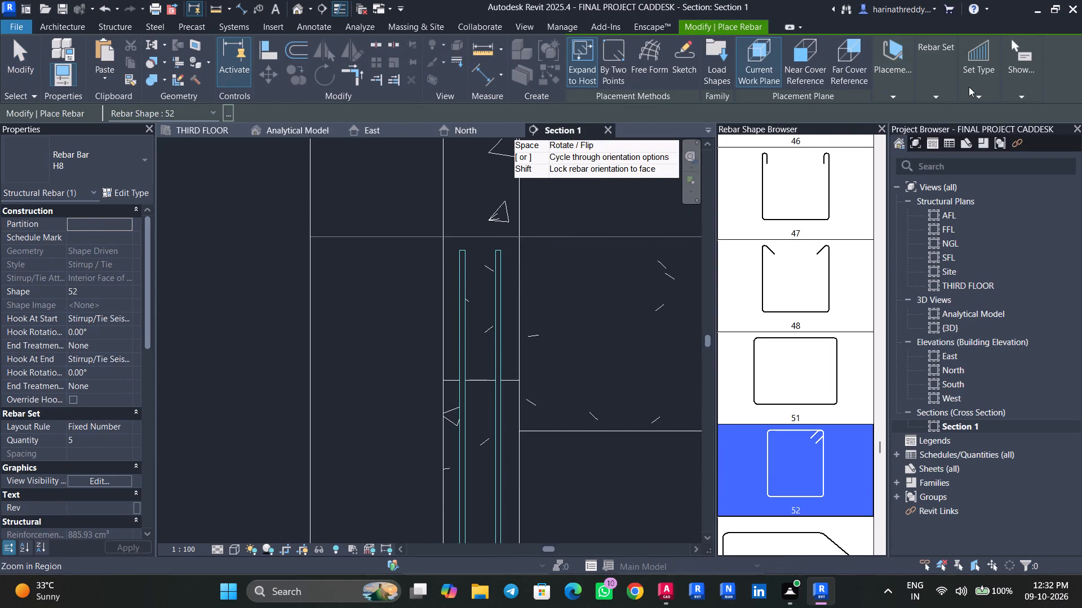
{"action": "left_click", "coordinate": [863, 83]}
{"action": "left_click", "coordinate": [928, 129]}
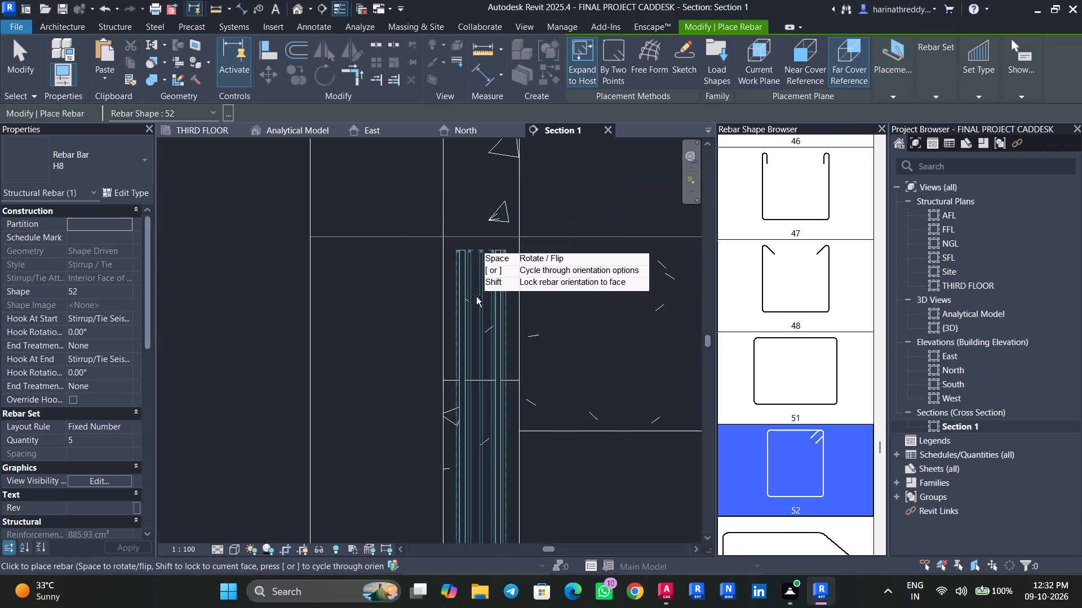
{"action": "scroll", "coordinate": [476, 296], "scroll_direction": "up", "scroll_amount": 3}
{"action": "left_click", "coordinate": [894, 80]}
{"action": "left_click", "coordinate": [981, 127]}
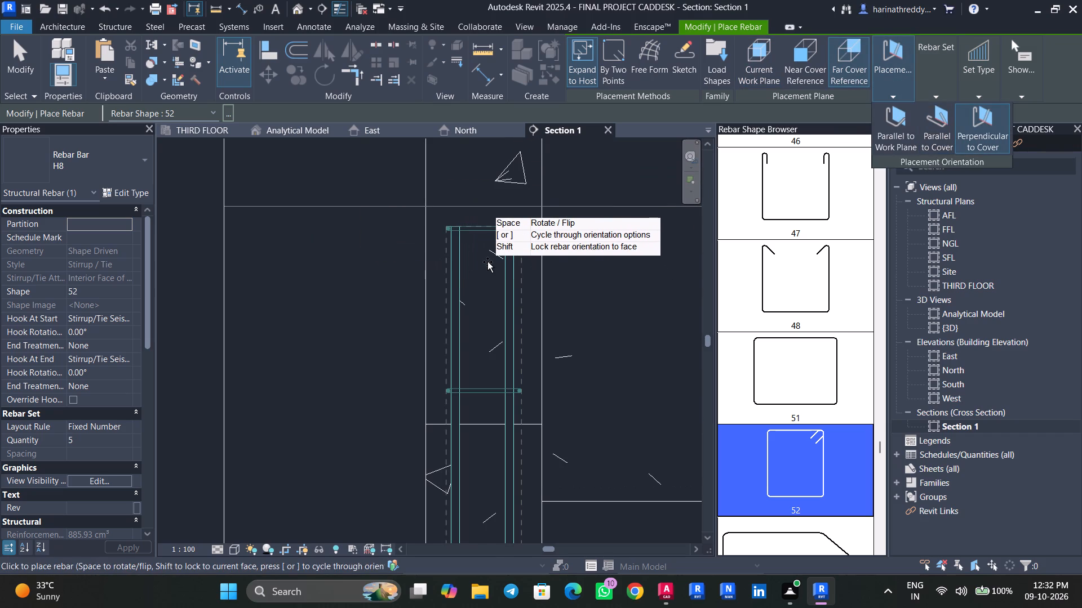
{"action": "left_click", "coordinate": [486, 260]}
{"action": "key", "text": "ctrl+z"}
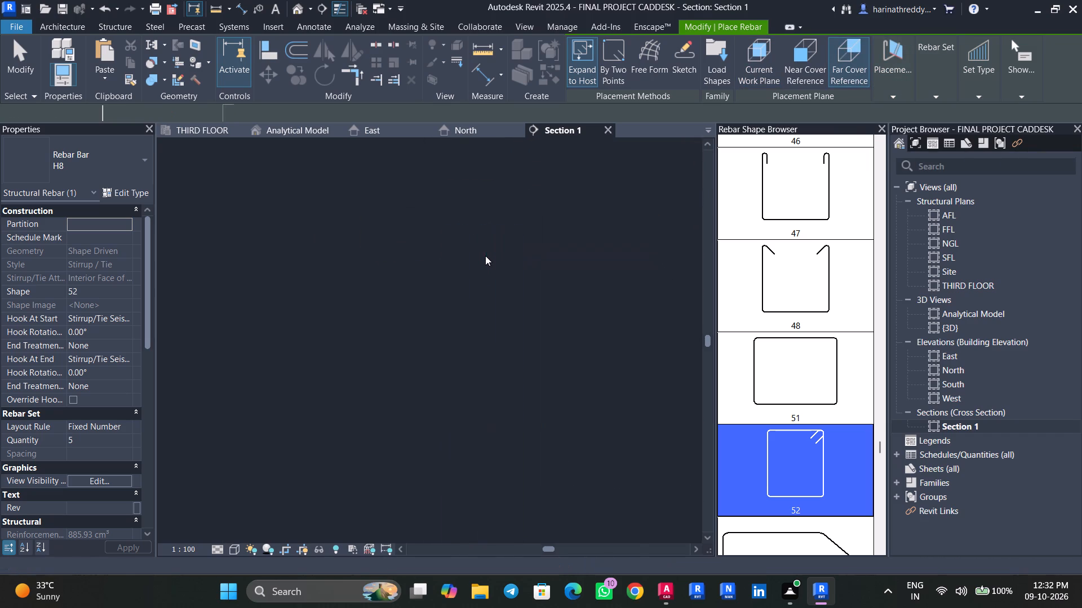
{"action": "left_click", "coordinate": [484, 269]}
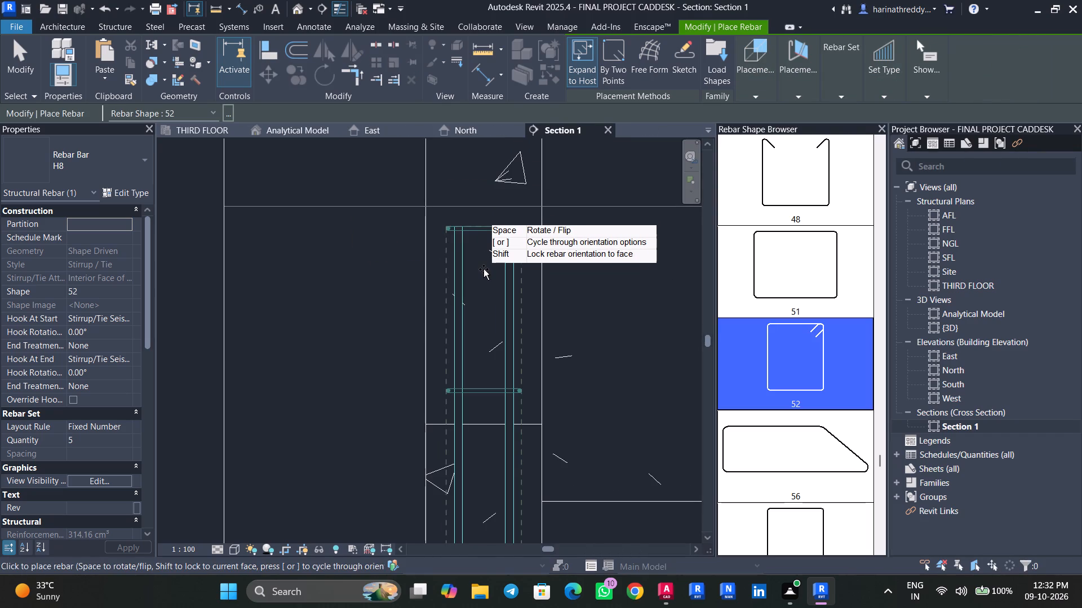
{"action": "key", "text": "Escape"}
{"action": "key", "text": "Escape"}
{"action": "key", "text": "Escape"}
Create a similar H8 shape 52 tie set from the placed one and add it to the same C2 column.
{"action": "left_click", "coordinate": [483, 233]}
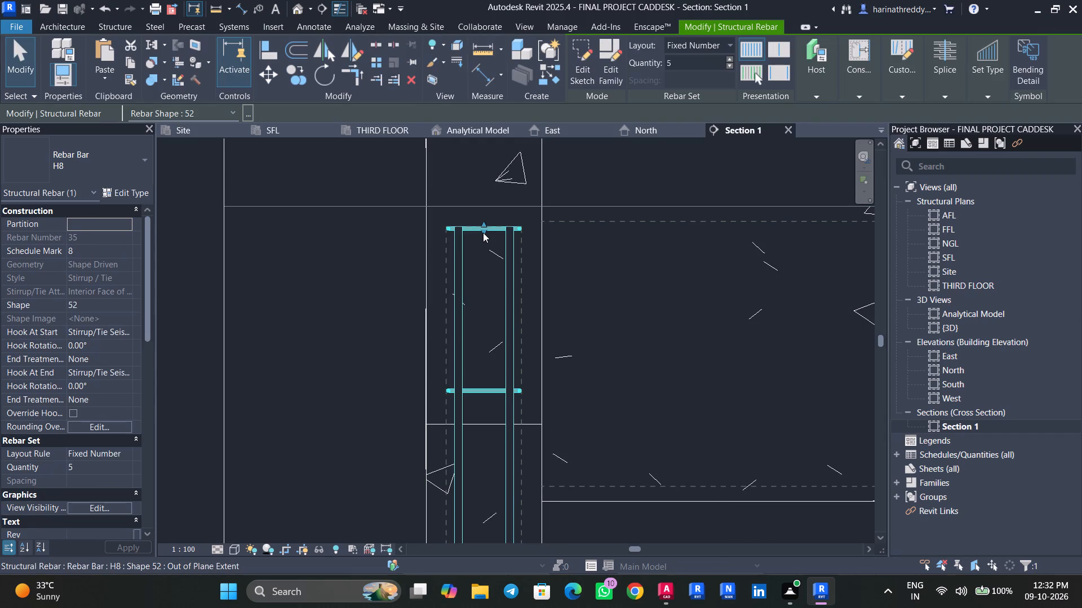
{"action": "type", "text": "CS"}
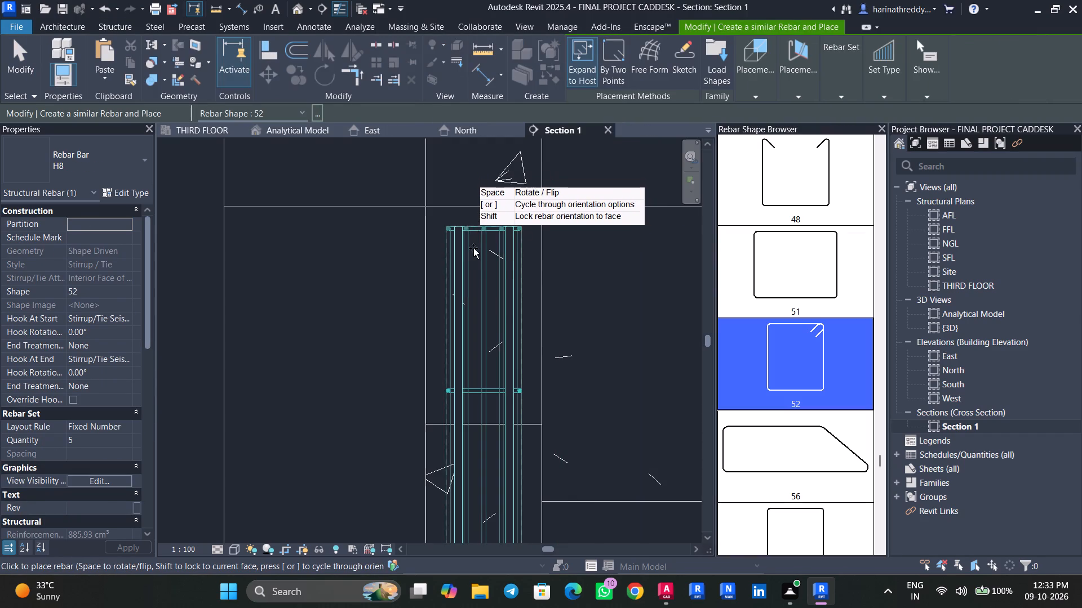
{"action": "left_click", "coordinate": [480, 396]}
{"action": "key", "text": "Escape"}
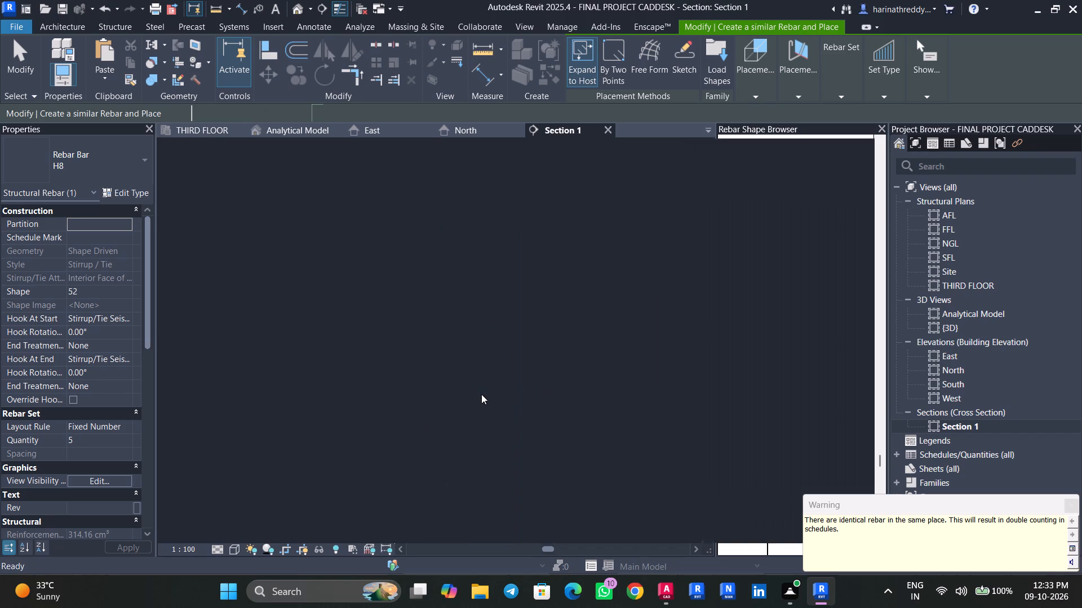
{"action": "key", "text": "Escape"}
{"action": "key", "text": "Escape"}
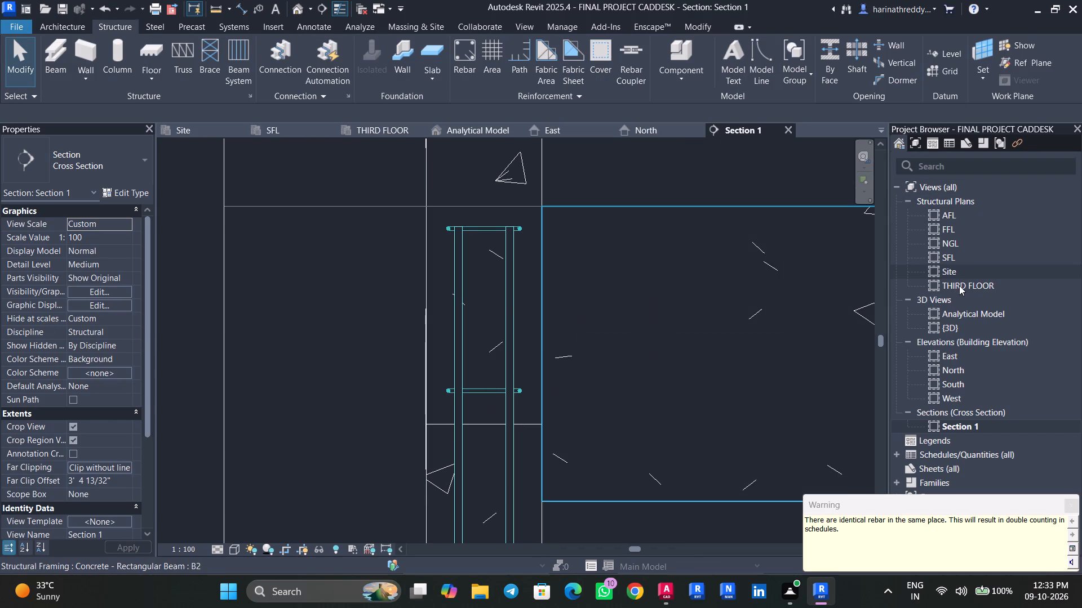
Inspect the placed ties in the NGL structural plan and compare them with the 9" x 18" column's 10-16Ø two-tie layout in ST-03.dwg.
{"action": "double_click", "coordinate": [963, 239]}
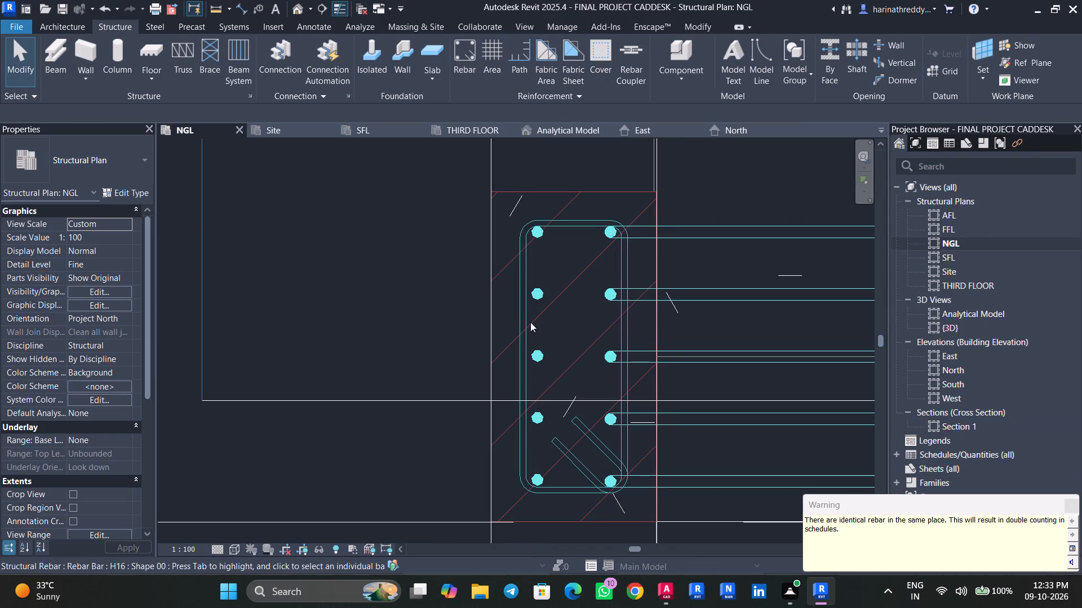
{"action": "scroll", "coordinate": [533, 320], "scroll_direction": "up", "scroll_amount": 2}
{"action": "left_click", "coordinate": [521, 320]}
{"action": "scroll", "coordinate": [570, 370], "scroll_direction": "up", "scroll_amount": 1}
{"action": "middle_click_drag", "start_coordinate": [567, 368], "coordinate": [544, 313]}
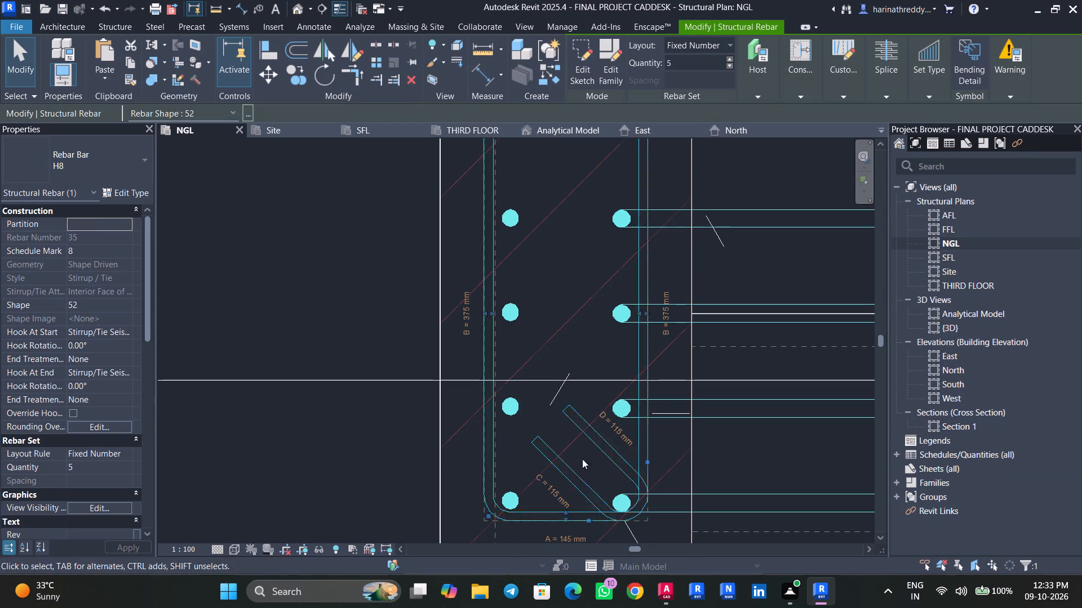
{"action": "left_click", "coordinate": [665, 582]}
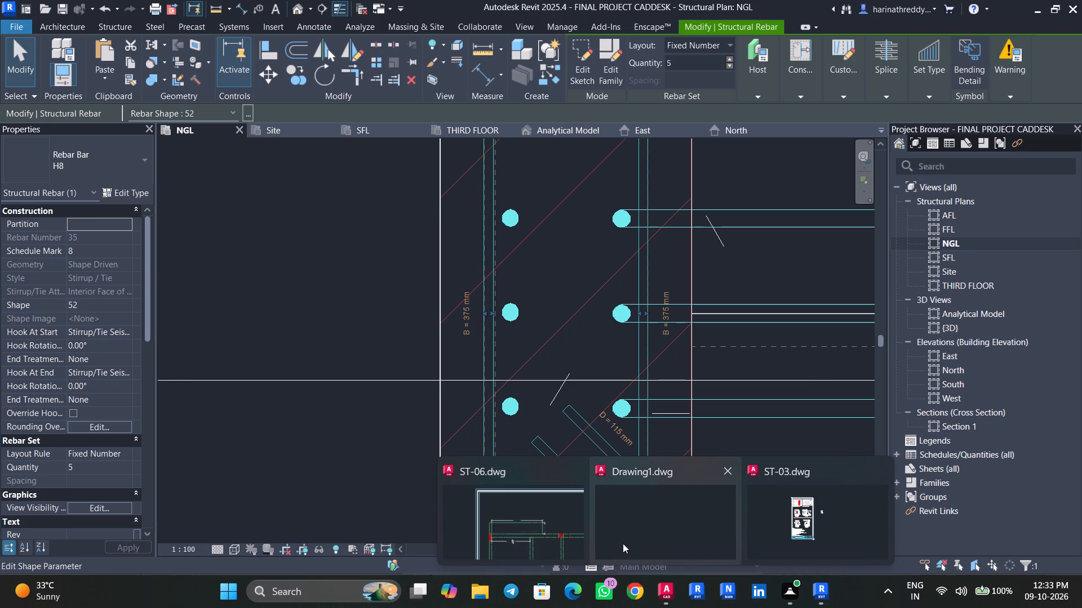
{"action": "left_click", "coordinate": [806, 537]}
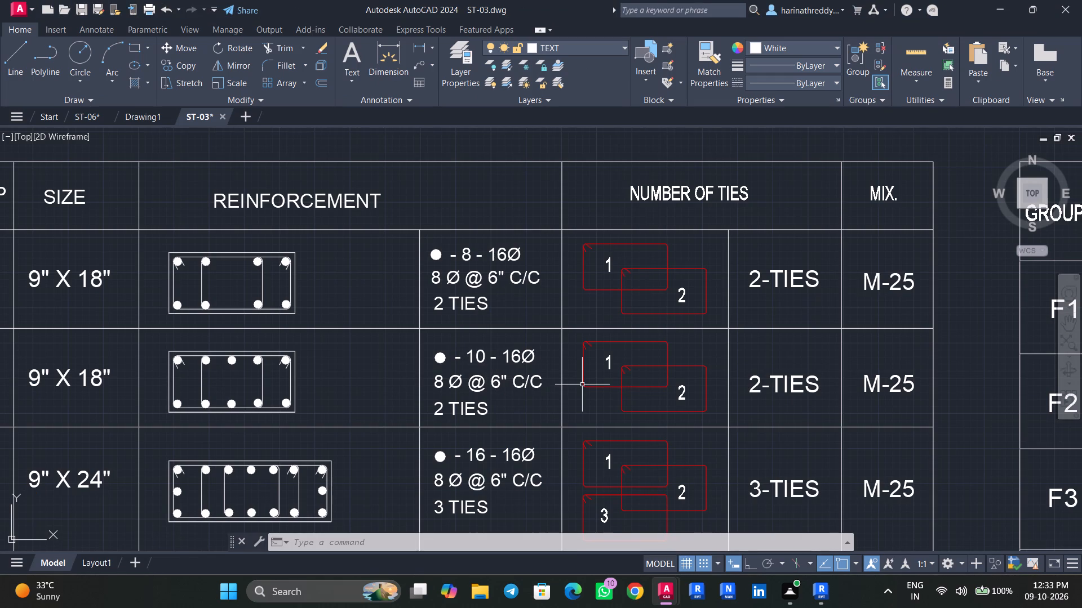
{"action": "left_click", "coordinate": [823, 591]}
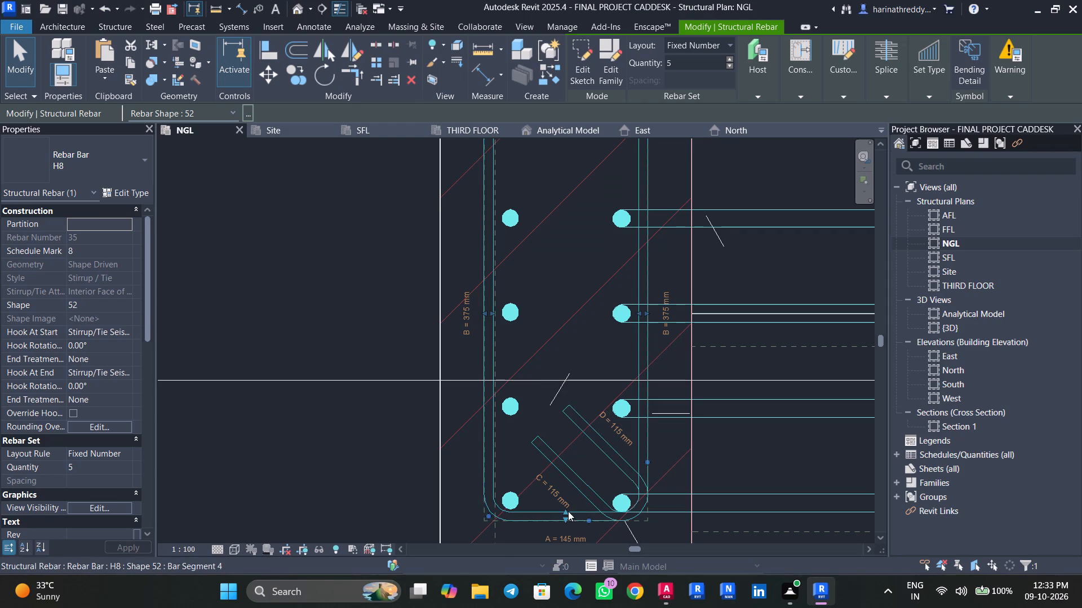
Shorten one of the two H8 ties in the C2 column from both ends to B = 205 mm, around the six middle bars.
{"action": "left_click_drag", "start_coordinate": [568, 511], "coordinate": [565, 424]}
{"action": "middle_click_drag", "start_coordinate": [546, 294], "coordinate": [518, 457]}
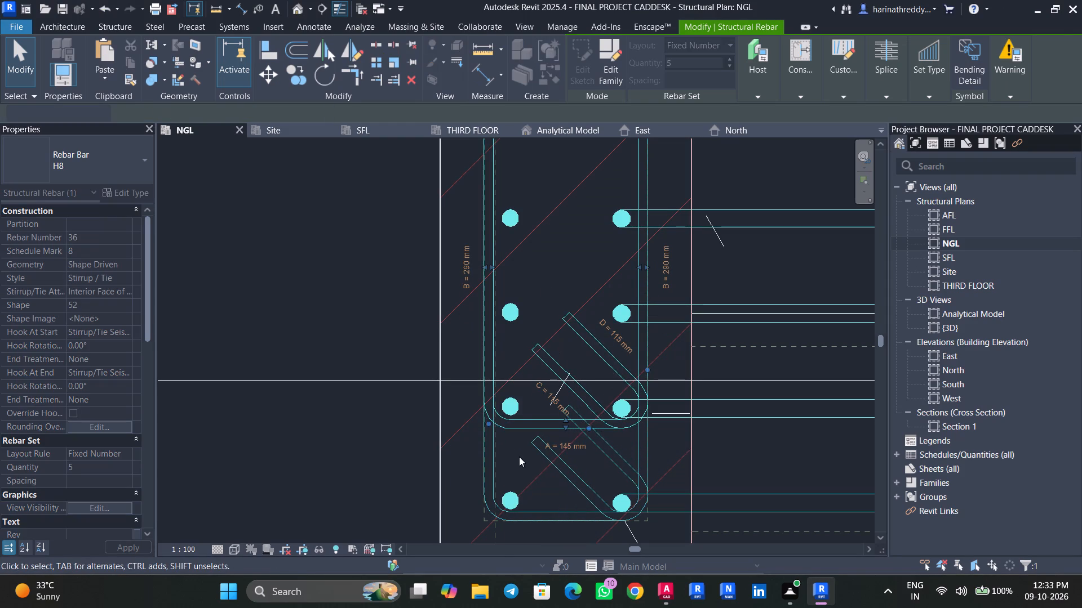
{"action": "left_click_drag", "start_coordinate": [535, 277], "coordinate": [540, 366]}
{"action": "middle_click_drag", "start_coordinate": [543, 433], "coordinate": [544, 231]}
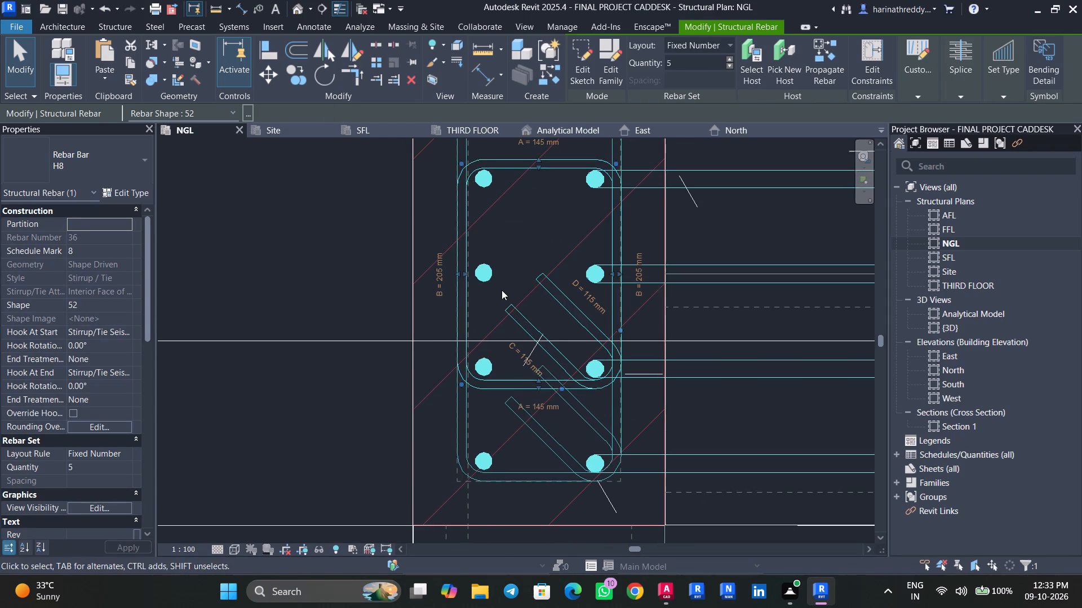
{"action": "key", "text": "Escape"}
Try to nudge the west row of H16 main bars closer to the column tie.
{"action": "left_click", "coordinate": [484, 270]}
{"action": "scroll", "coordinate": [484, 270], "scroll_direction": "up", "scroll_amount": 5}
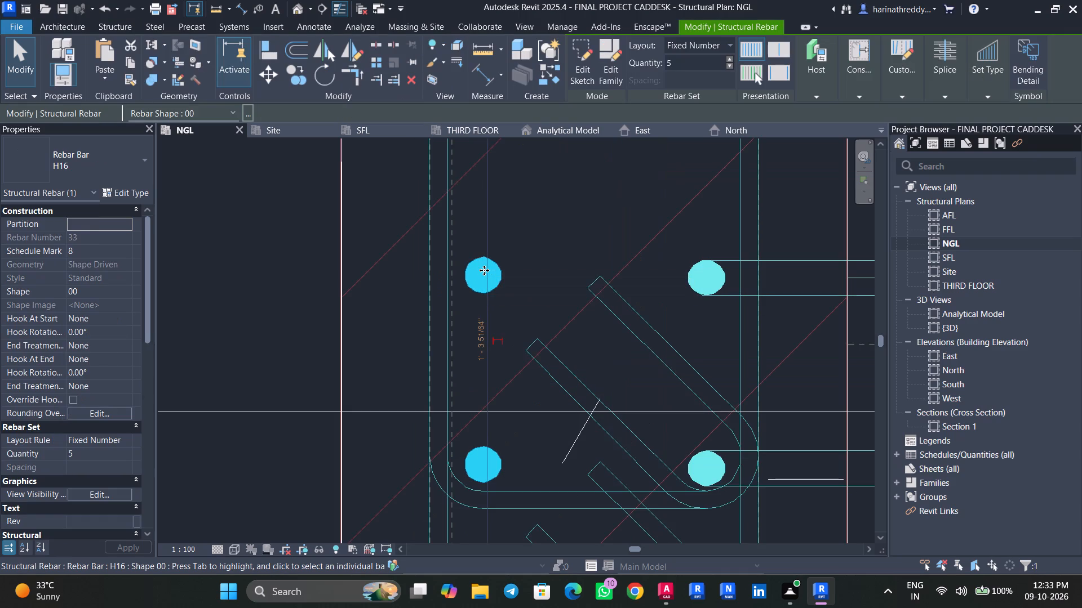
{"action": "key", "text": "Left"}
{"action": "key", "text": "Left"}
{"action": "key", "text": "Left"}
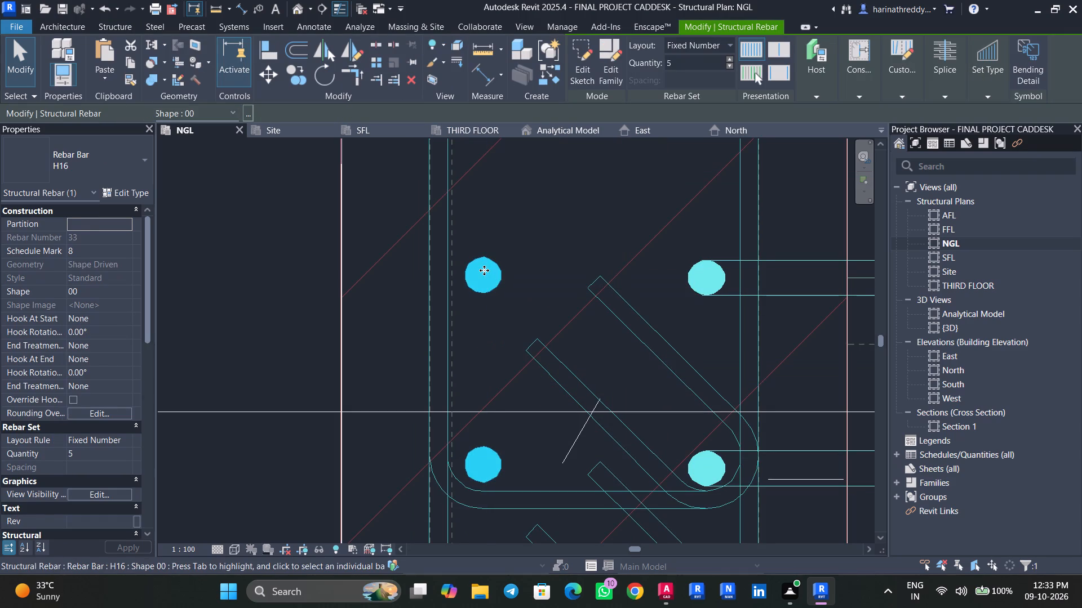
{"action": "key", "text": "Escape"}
Narrow the shortened inner H8 tie to A = 130 mm by moving both long sides inward.
{"action": "left_click", "coordinate": [446, 297]}
{"action": "middle_click_drag", "start_coordinate": [469, 231], "coordinate": [472, 307]}
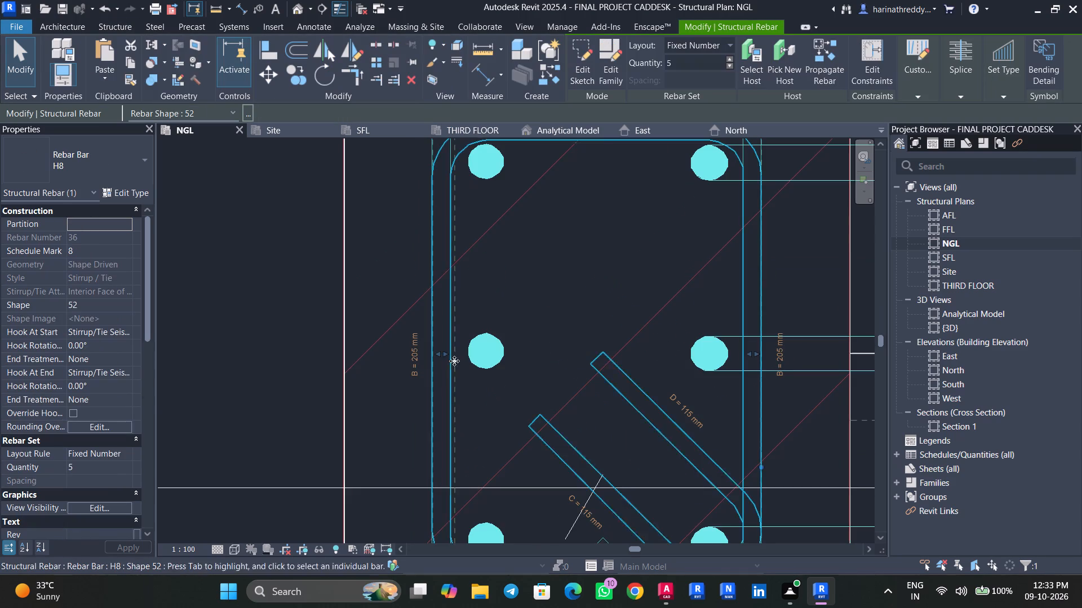
{"action": "left_click_drag", "start_coordinate": [446, 353], "coordinate": [460, 354]}
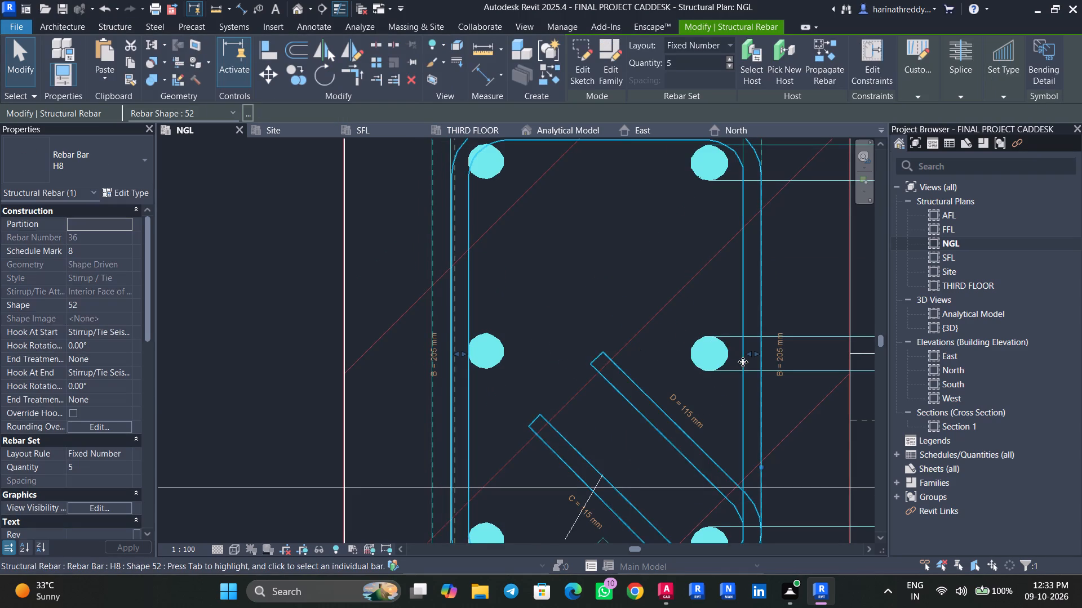
{"action": "left_click_drag", "start_coordinate": [747, 357], "coordinate": [735, 357]}
{"action": "key", "text": "Escape"}
Move the east long side of the outer H8 tie inward to line up with the inner tie.
{"action": "left_click", "coordinate": [750, 334]}
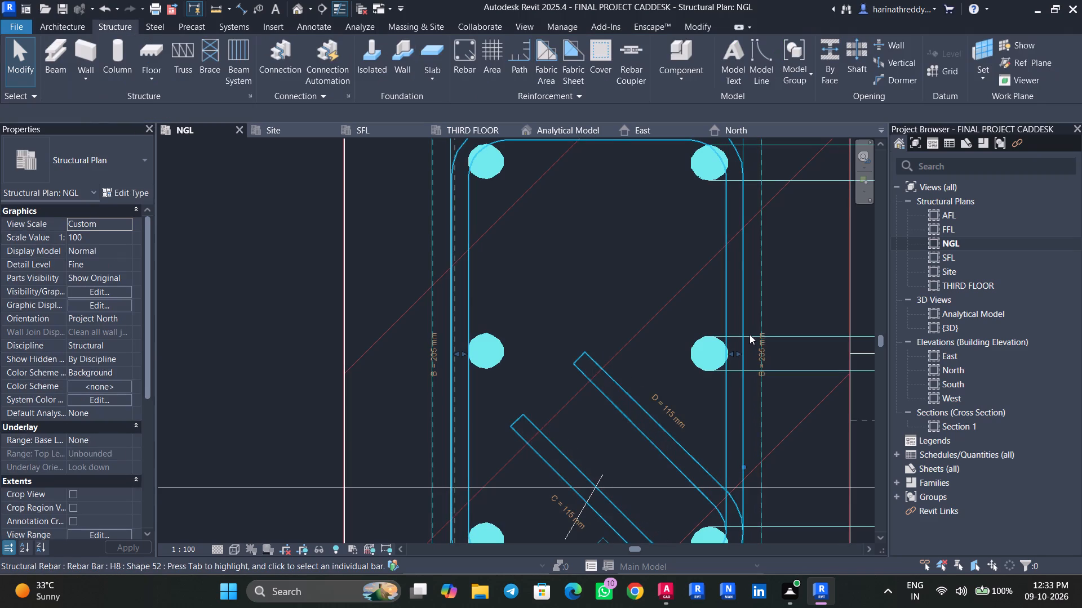
{"action": "key", "text": "Escape"}
{"action": "left_click", "coordinate": [759, 292]}
{"action": "left_click_drag", "start_coordinate": [753, 347], "coordinate": [750, 346]}
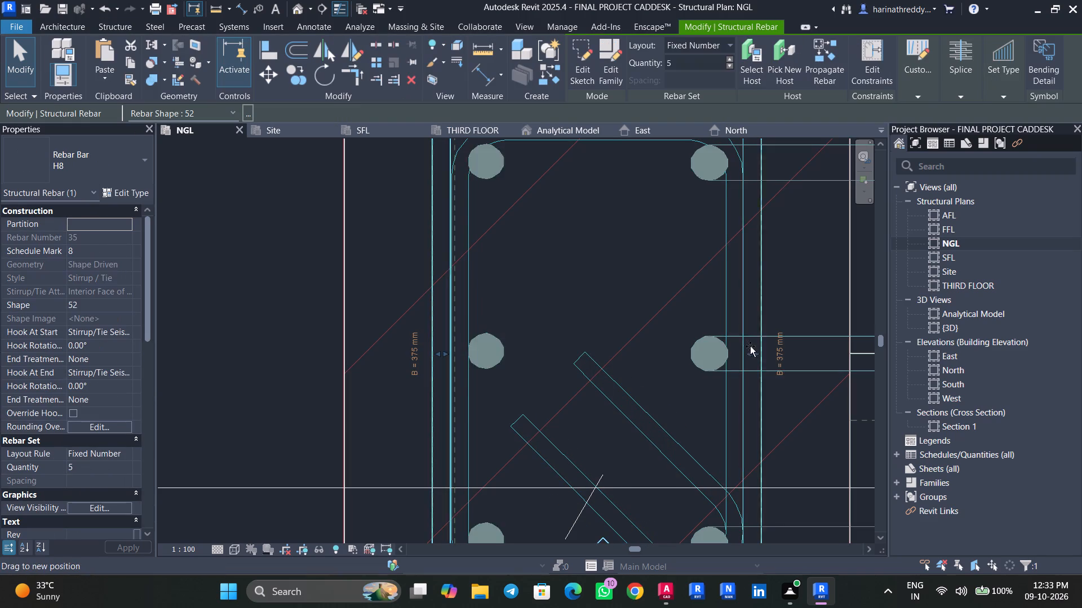
{"action": "left_click_drag", "start_coordinate": [750, 346], "coordinate": [736, 342]}
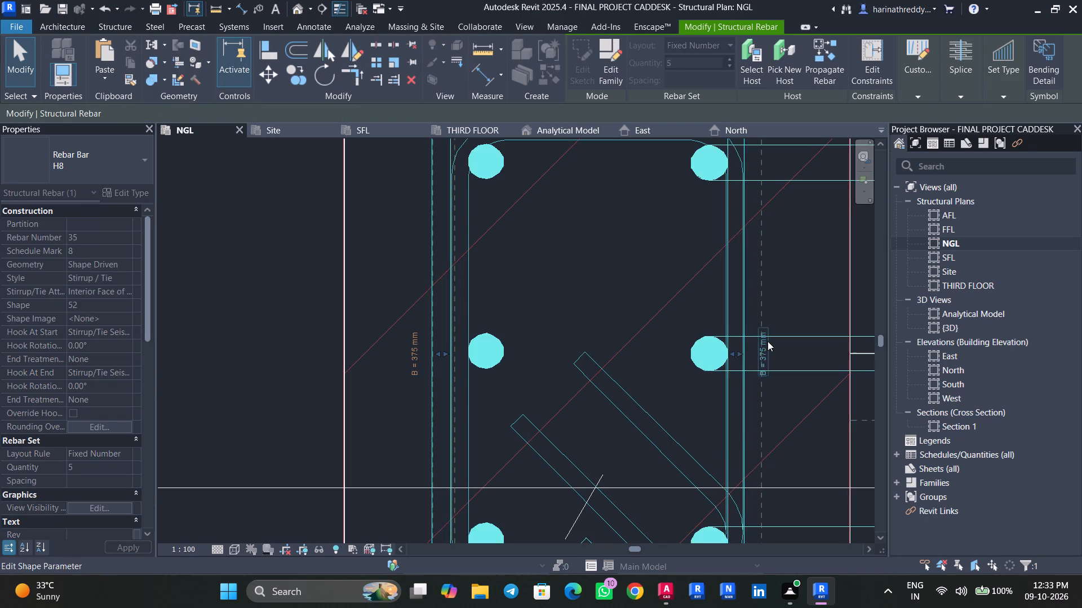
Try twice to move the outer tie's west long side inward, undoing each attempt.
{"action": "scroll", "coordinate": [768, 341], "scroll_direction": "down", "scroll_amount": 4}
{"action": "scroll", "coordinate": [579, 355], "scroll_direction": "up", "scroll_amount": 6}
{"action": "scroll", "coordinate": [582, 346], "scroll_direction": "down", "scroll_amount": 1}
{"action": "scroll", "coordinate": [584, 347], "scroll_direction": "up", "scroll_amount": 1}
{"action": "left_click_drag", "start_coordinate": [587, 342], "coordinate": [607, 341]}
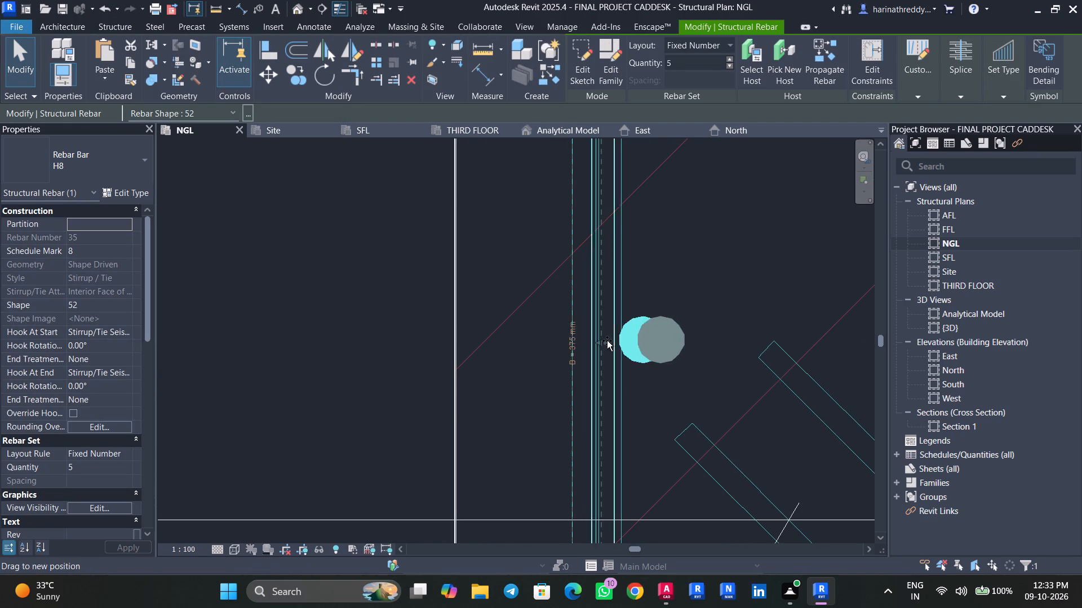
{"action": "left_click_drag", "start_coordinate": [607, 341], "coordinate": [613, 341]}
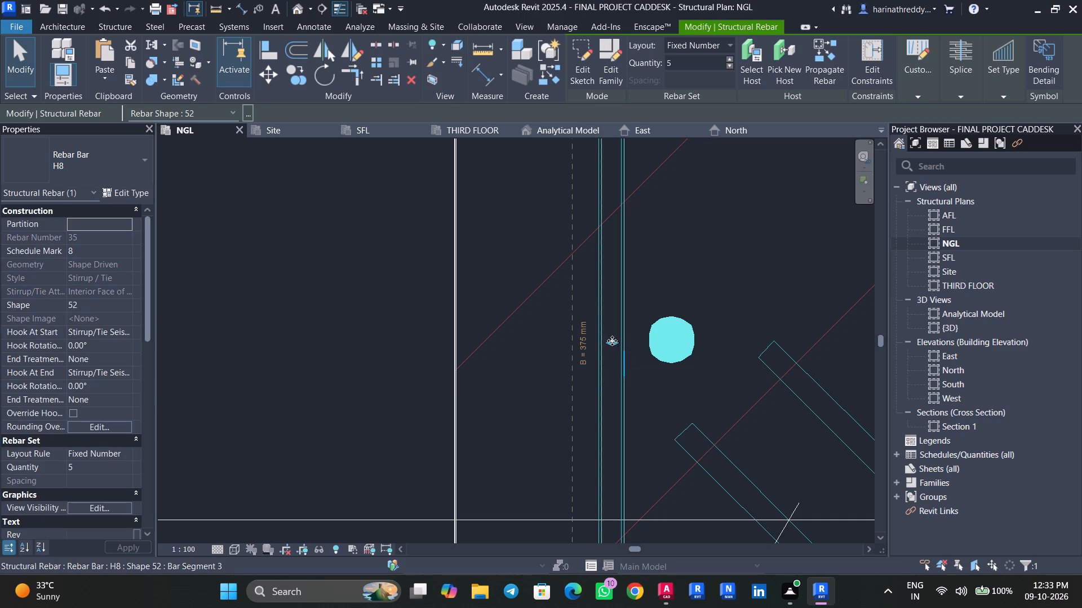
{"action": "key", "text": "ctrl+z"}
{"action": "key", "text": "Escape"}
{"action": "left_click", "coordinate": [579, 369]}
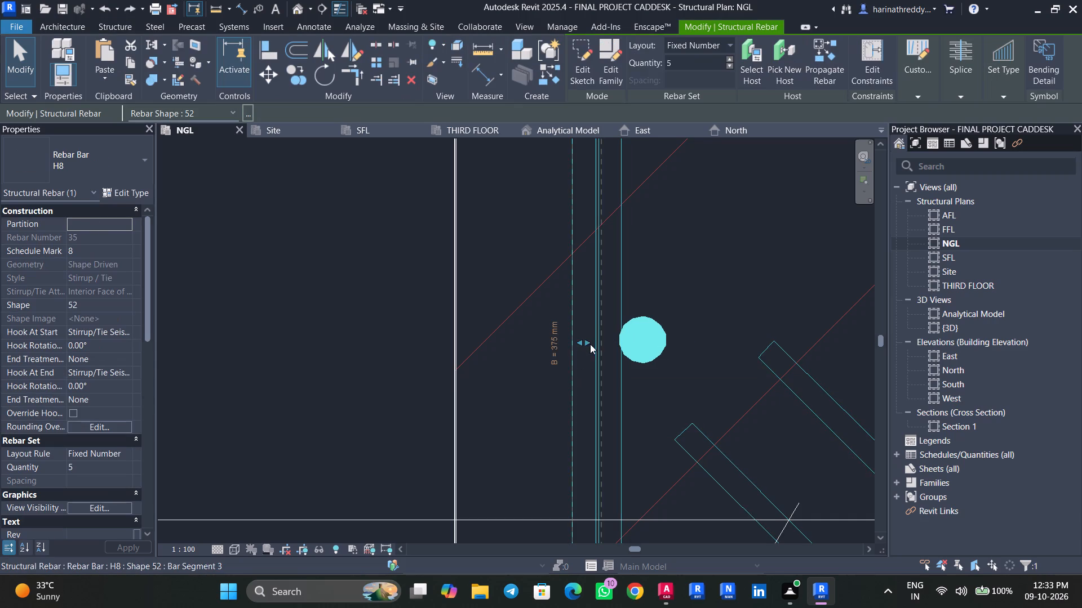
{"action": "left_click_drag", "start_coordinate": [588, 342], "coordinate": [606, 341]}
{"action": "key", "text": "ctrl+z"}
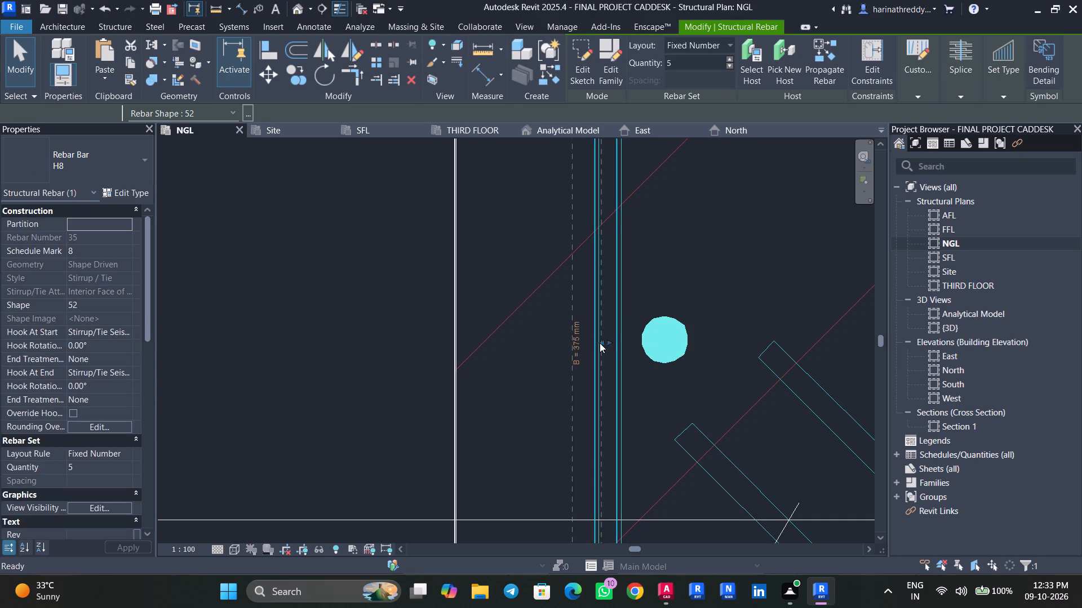
Move the outer H8 tie's west long side inward in line with the inner tie, making A = 130 mm.
{"action": "left_click", "coordinate": [612, 372]}
{"action": "scroll", "coordinate": [612, 372], "scroll_direction": "down", "scroll_amount": 4}
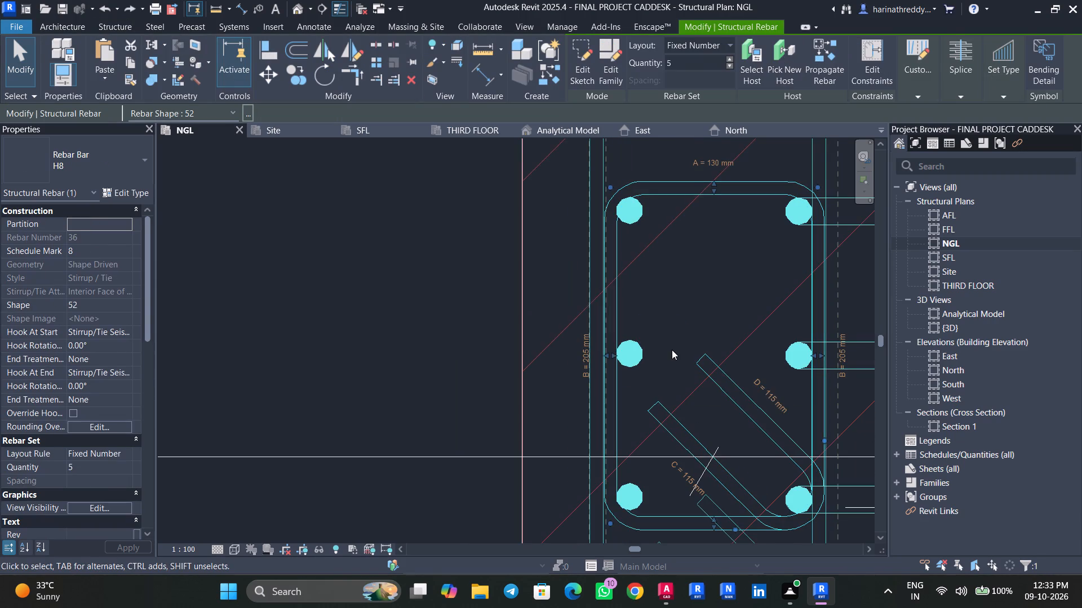
{"action": "key", "text": "Escape"}
{"action": "left_click", "coordinate": [819, 175]}
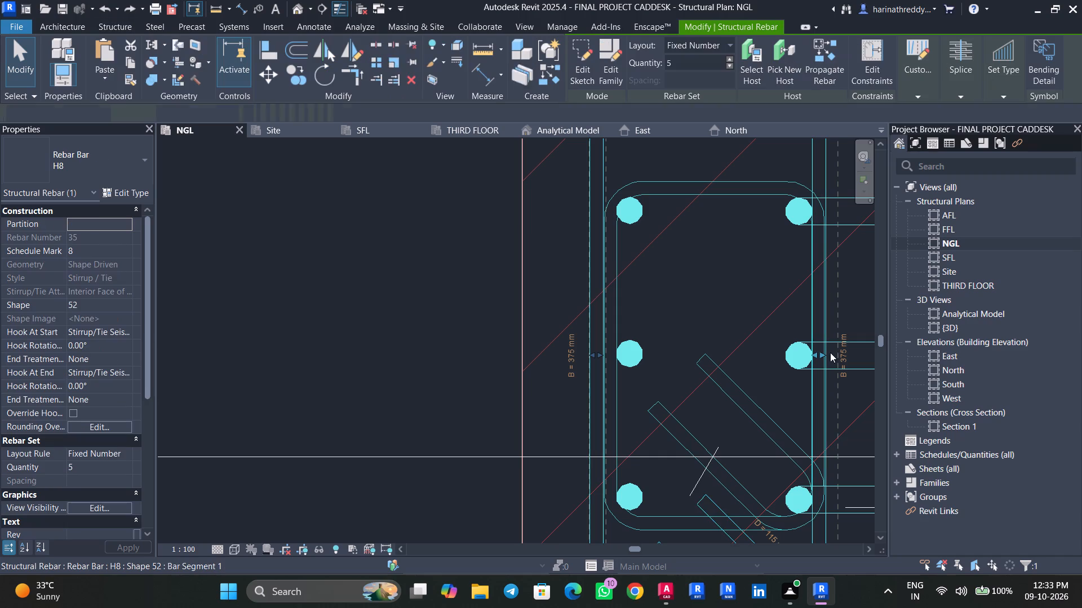
{"action": "key", "text": "Escape"}
{"action": "left_click", "coordinate": [596, 181]}
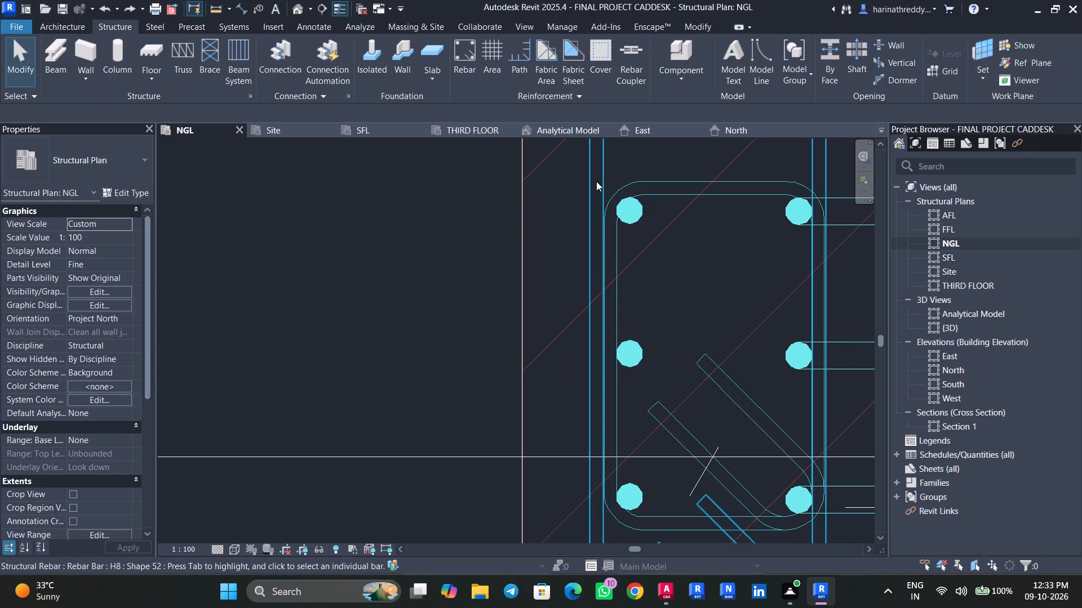
{"action": "scroll", "coordinate": [592, 359], "scroll_direction": "up", "scroll_amount": 2}
{"action": "scroll", "coordinate": [592, 358], "scroll_direction": "down", "scroll_amount": 1}
{"action": "scroll", "coordinate": [592, 357], "scroll_direction": "up", "scroll_amount": 12}
{"action": "left_click_drag", "start_coordinate": [597, 323], "coordinate": [649, 324]}
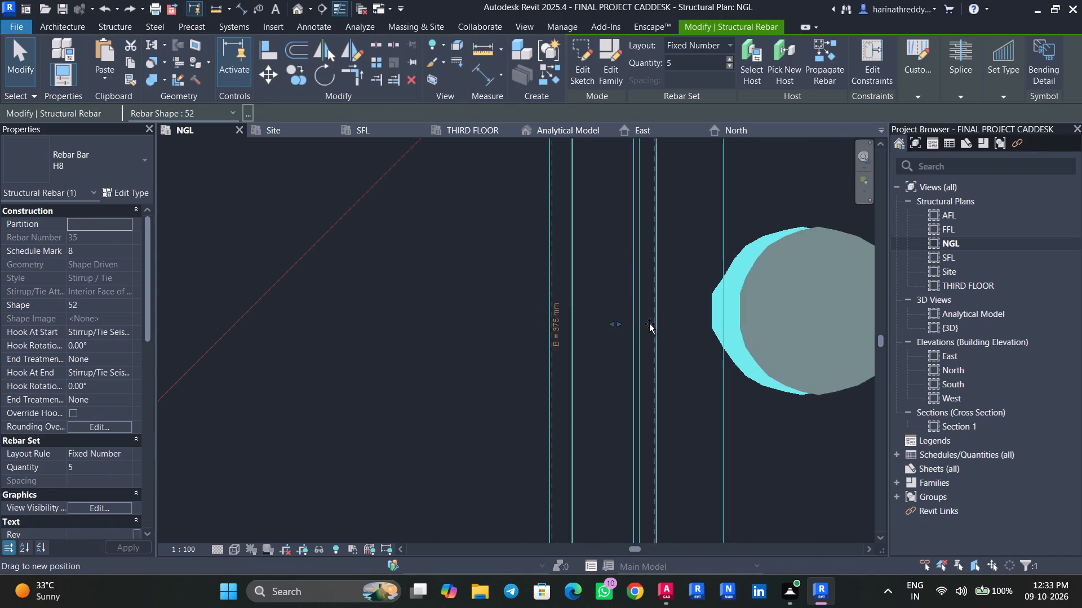
{"action": "left_click_drag", "start_coordinate": [649, 324], "coordinate": [681, 323]}
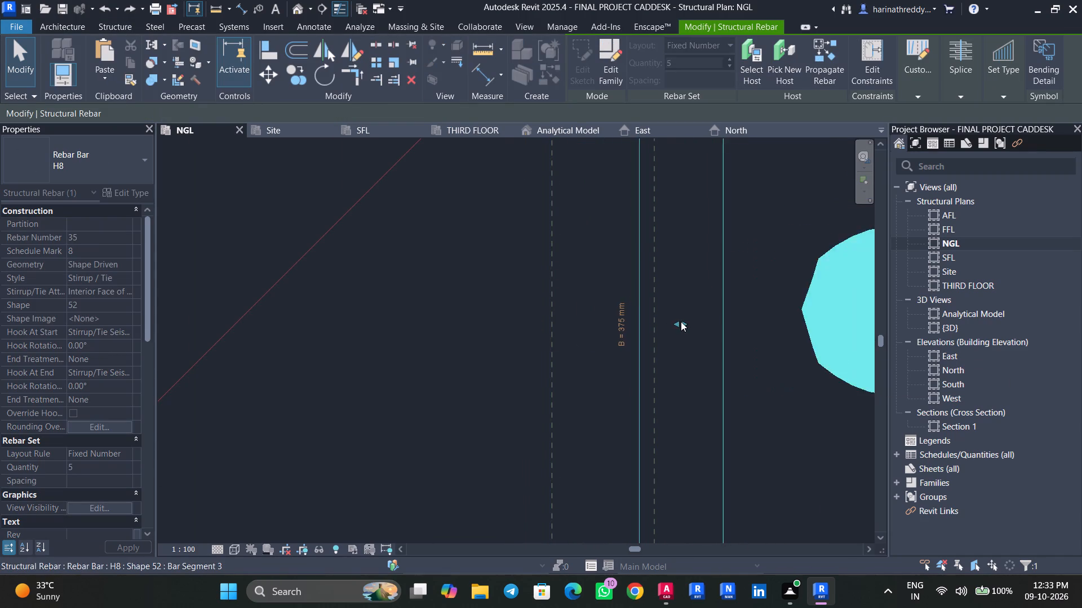
Shift the west row of five H16 main bars closer to the inner face of the ties' west side.
{"action": "scroll", "coordinate": [681, 321], "scroll_direction": "down", "scroll_amount": 8}
{"action": "scroll", "coordinate": [681, 321], "scroll_direction": "up", "scroll_amount": 1}
{"action": "scroll", "coordinate": [681, 321], "scroll_direction": "down", "scroll_amount": 1}
{"action": "middle_click_drag", "start_coordinate": [725, 338], "coordinate": [607, 405]}
{"action": "scroll", "coordinate": [608, 403], "scroll_direction": "down", "scroll_amount": 1}
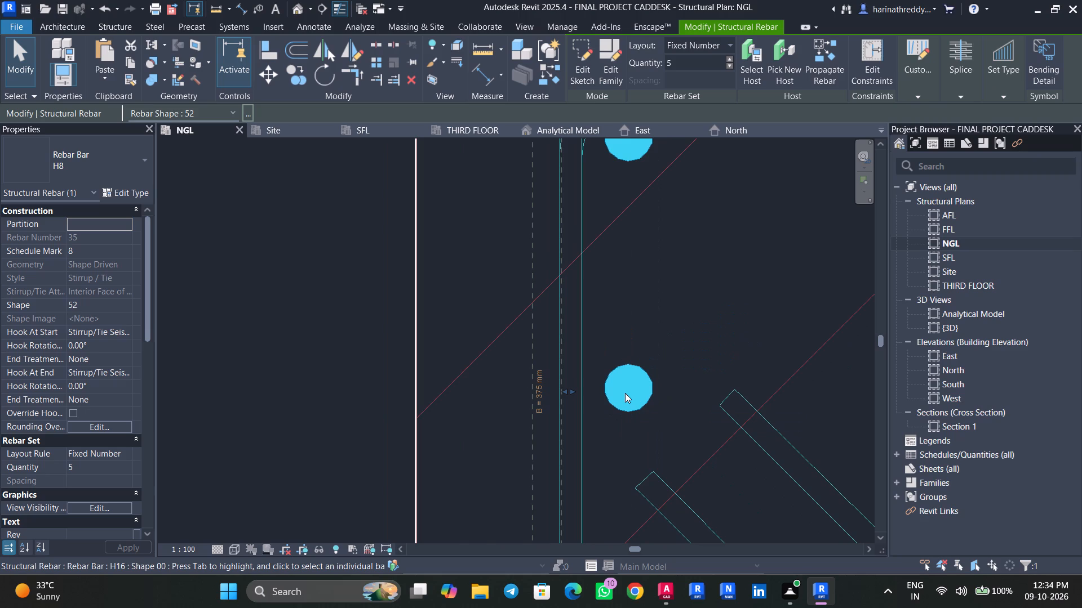
{"action": "left_click", "coordinate": [625, 393]}
{"action": "key", "text": "Left"}
{"action": "key", "text": "Left"}
{"action": "key", "text": "Left"}
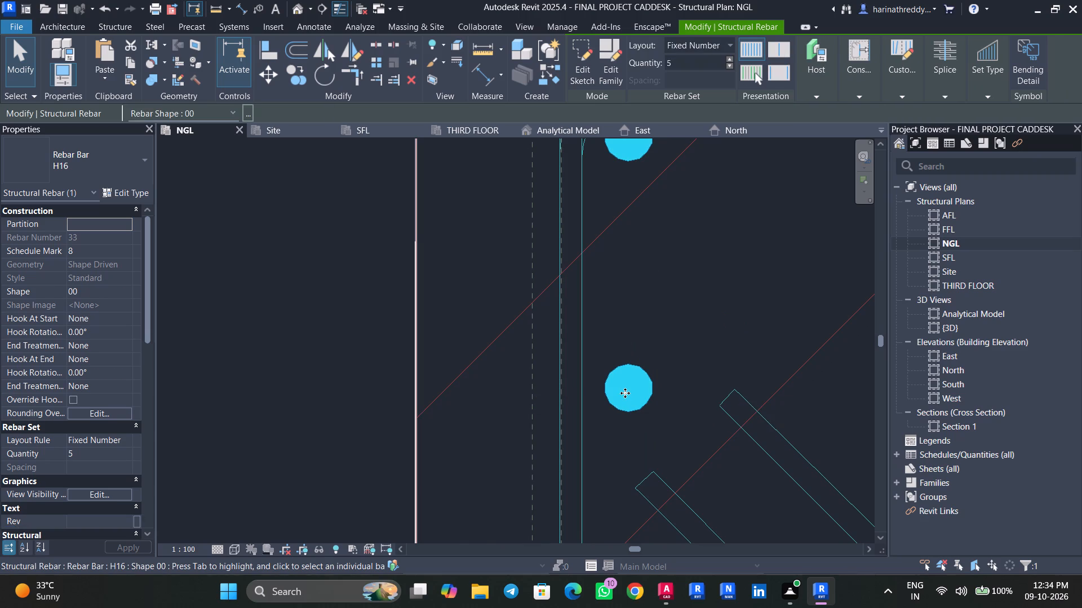
{"action": "left_click_drag", "start_coordinate": [626, 392], "coordinate": [601, 394]}
{"action": "scroll", "coordinate": [601, 394], "scroll_direction": "down", "scroll_amount": 9}
{"action": "scroll", "coordinate": [601, 394], "scroll_direction": "up", "scroll_amount": 7}
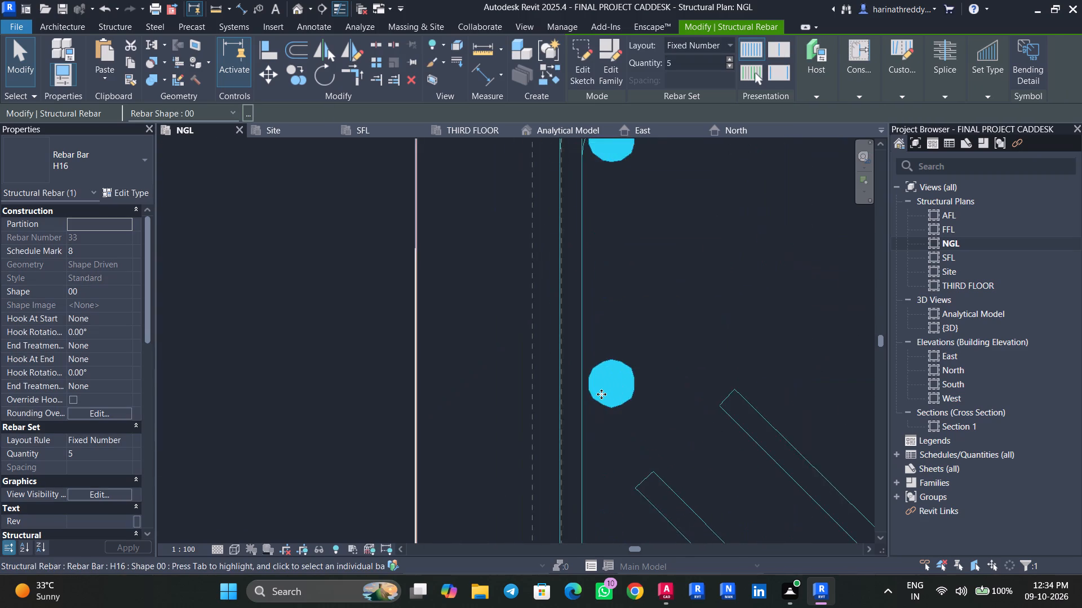
{"action": "scroll", "coordinate": [601, 394], "scroll_direction": "up", "scroll_amount": 3}
{"action": "scroll", "coordinate": [601, 394], "scroll_direction": "down", "scroll_amount": 1}
{"action": "scroll", "coordinate": [601, 394], "scroll_direction": "up", "scroll_amount": 2}
{"action": "key", "text": "Escape"}
Set the inner H8 tie set's layout to Maximum Spacing at 6".
{"action": "scroll", "coordinate": [615, 405], "scroll_direction": "down", "scroll_amount": 12}
{"action": "scroll", "coordinate": [615, 405], "scroll_direction": "up", "scroll_amount": 1}
{"action": "scroll", "coordinate": [615, 405], "scroll_direction": "down", "scroll_amount": 1}
{"action": "middle_click_drag", "start_coordinate": [615, 405], "coordinate": [610, 367]}
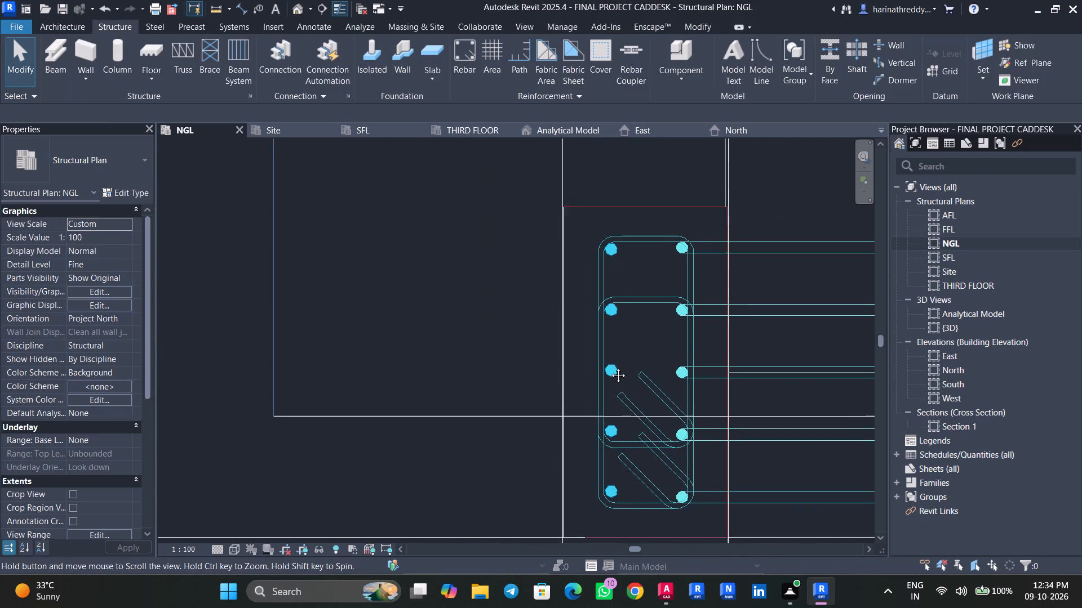
{"action": "middle_click_drag", "start_coordinate": [610, 367], "coordinate": [609, 365]}
{"action": "left_click", "coordinate": [623, 433]}
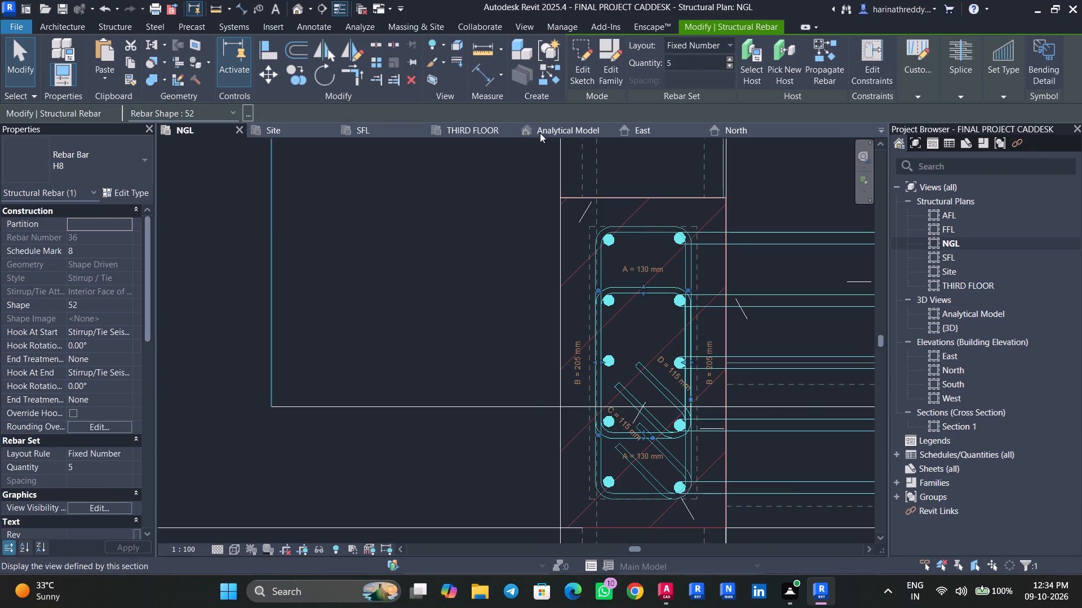
{"action": "left_click", "coordinate": [695, 51]}
{"action": "left_click", "coordinate": [699, 91]}
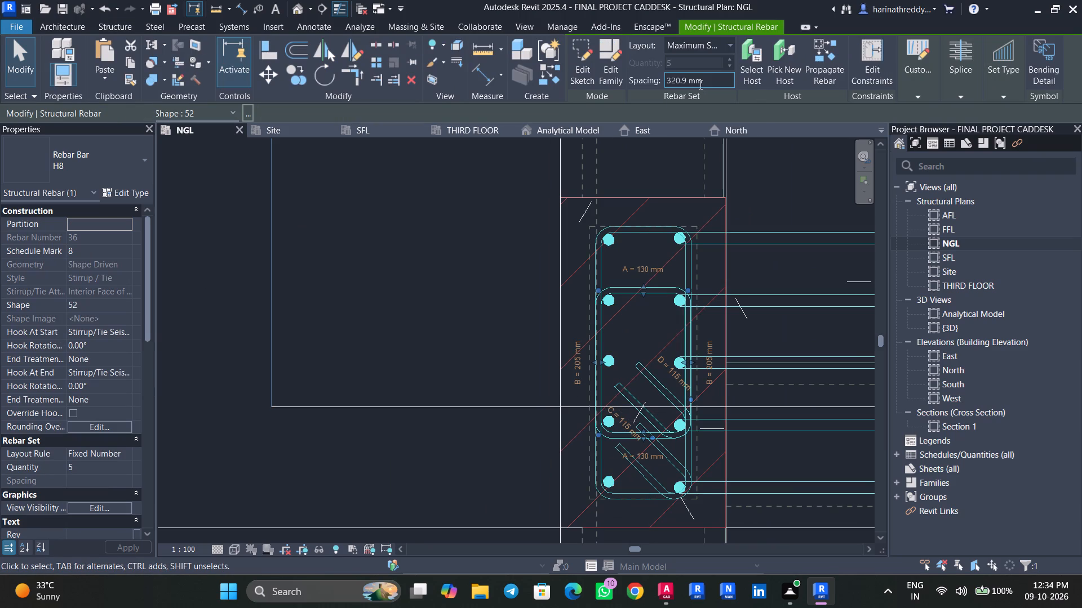
{"action": "left_click_drag", "start_coordinate": [706, 83], "coordinate": [617, 95]}
{"action": "type", "text": "6\""}
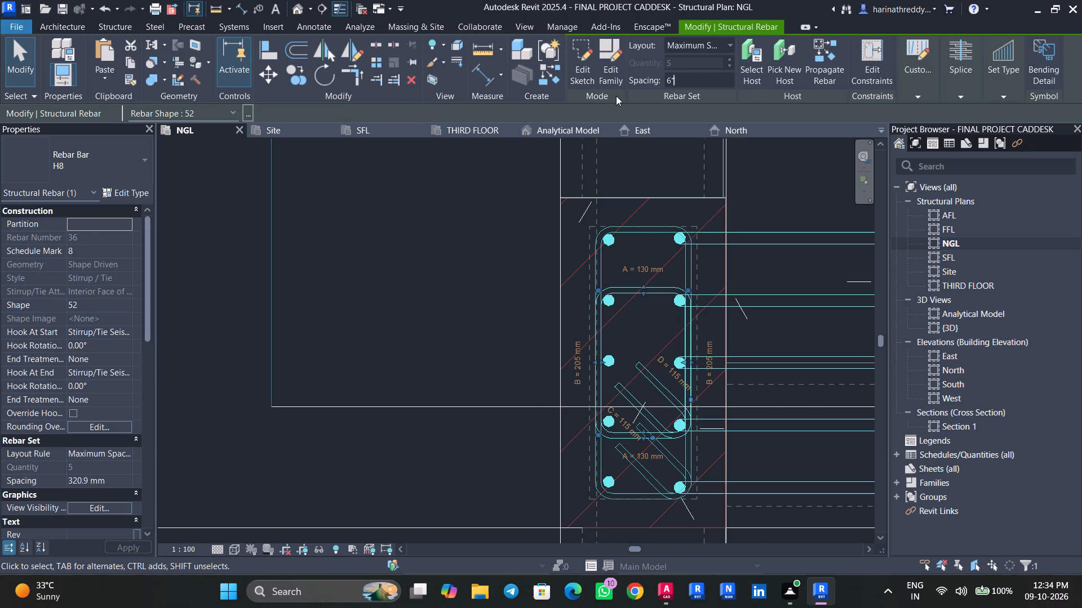
{"action": "key", "text": "Return"}
{"action": "key", "text": "Escape"}
Set the outer H8 tie set's layout to Maximum Spacing at 6".
{"action": "left_click", "coordinate": [653, 229]}
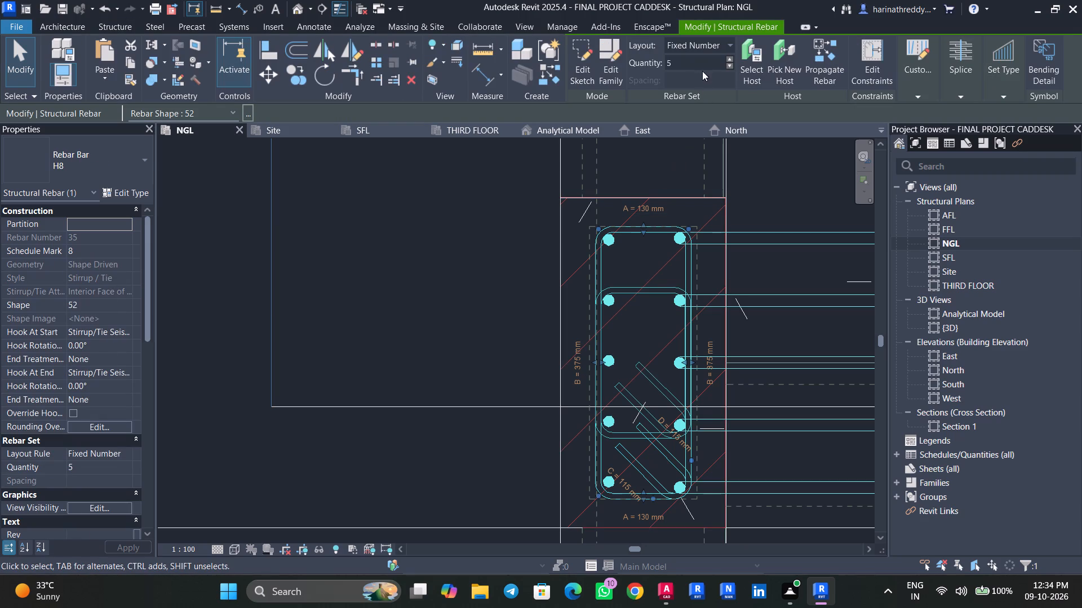
{"action": "left_click", "coordinate": [702, 68]}
{"action": "left_click", "coordinate": [715, 43]}
{"action": "left_click", "coordinate": [699, 96]}
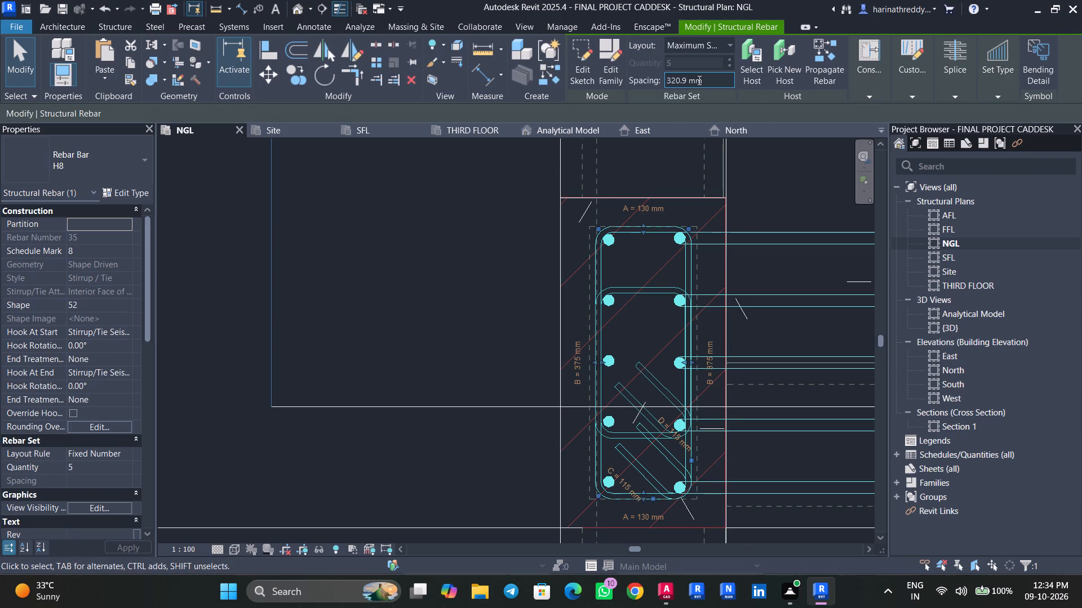
{"action": "left_click_drag", "start_coordinate": [707, 81], "coordinate": [626, 95]}
{"action": "key", "text": "6"}
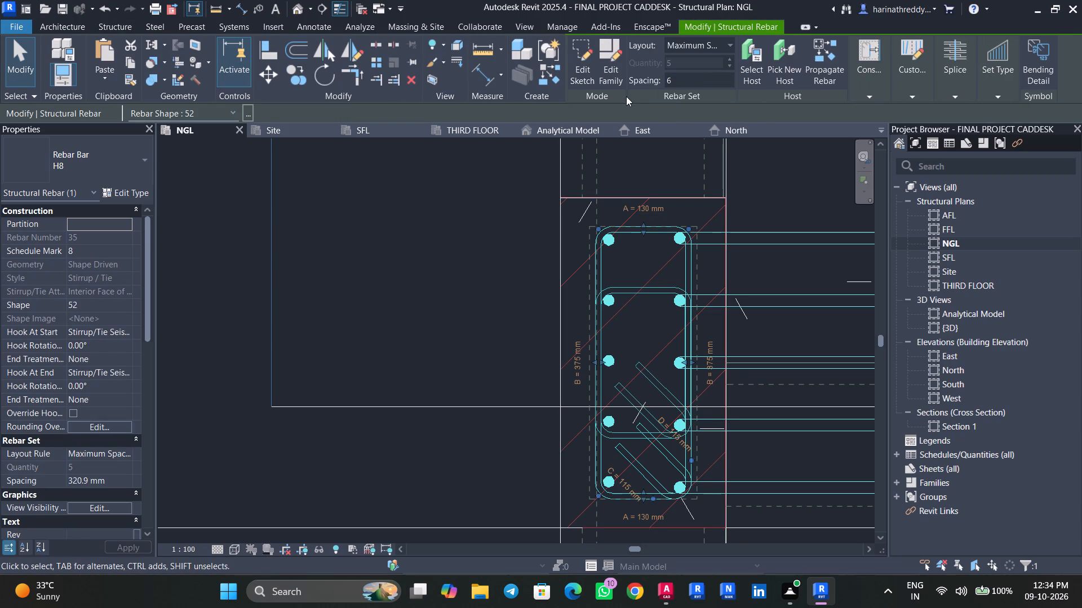
{"action": "key", "text": "shift+quotedbl"}
{"action": "key", "text": "Return"}
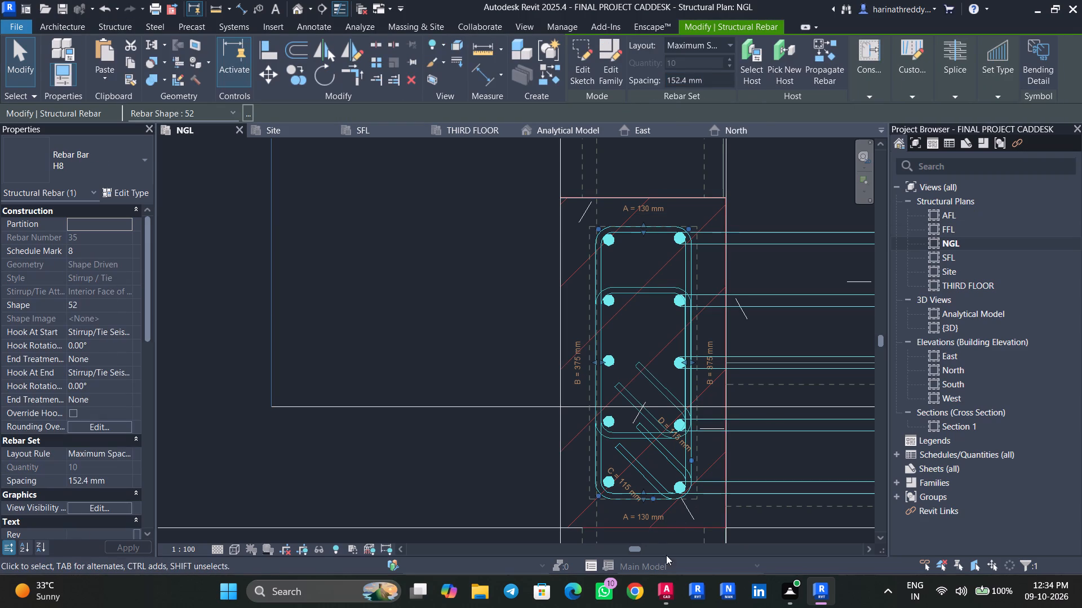
Check the column tie and reinforcement details in the ST-03 schedule in AutoCAD and return to Revit.
{"action": "left_click", "coordinate": [668, 583]}
{"action": "left_click", "coordinate": [814, 517]}
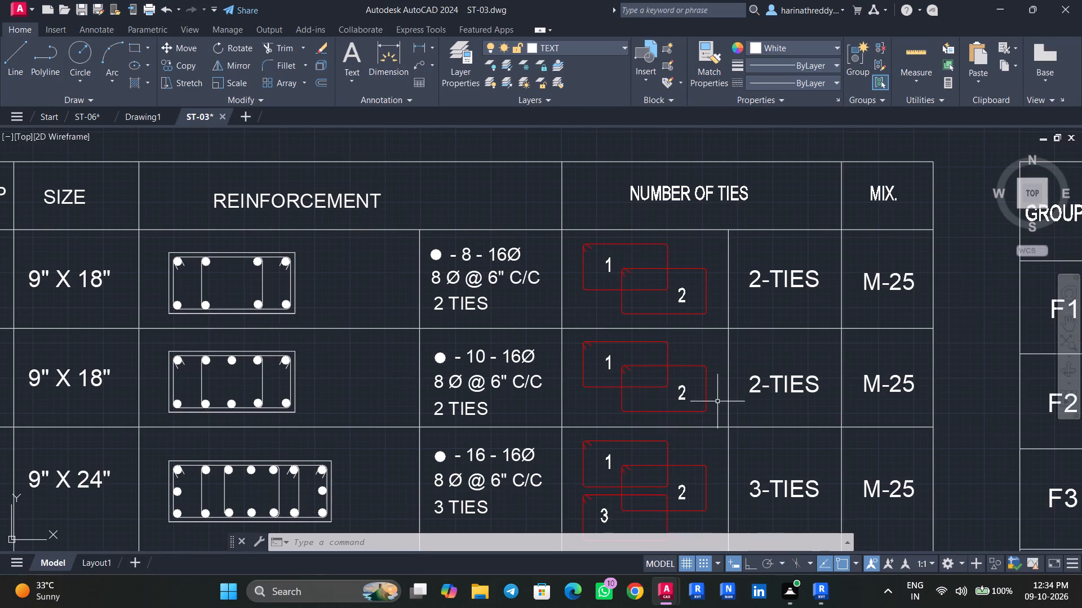
{"action": "left_click", "coordinate": [815, 585]}
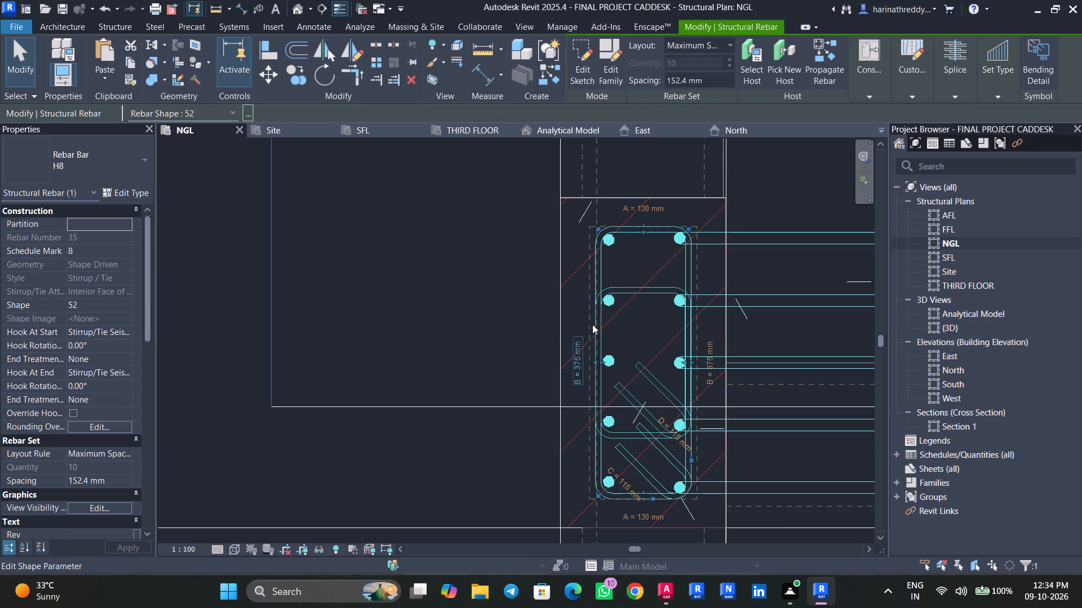
Set both of the column's H8 tie sets to show unobscured in the {3D} view.
{"action": "type", "text": "SA"}
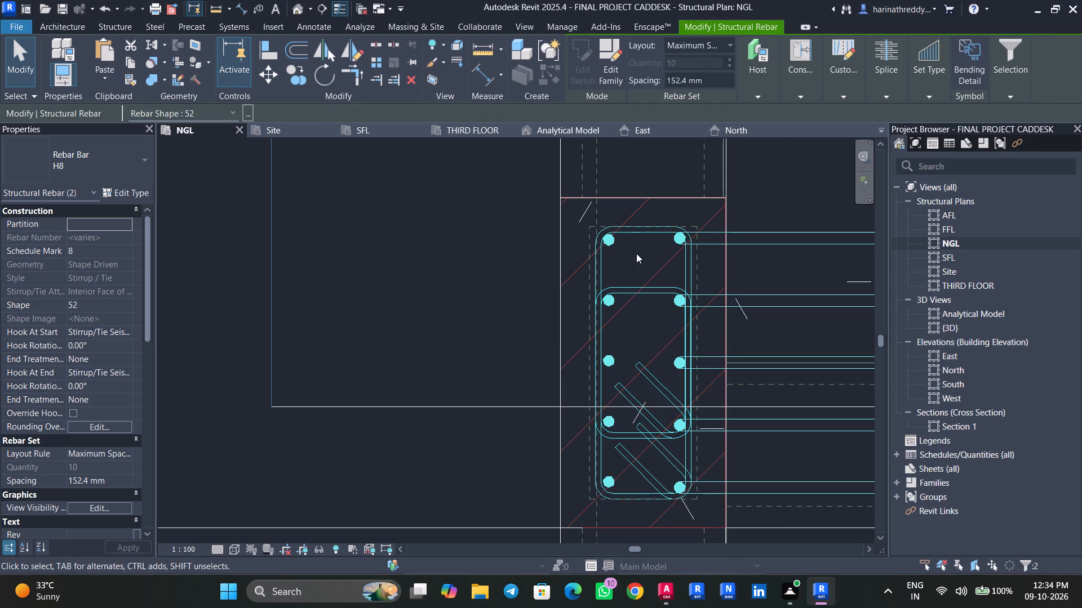
{"action": "key", "text": "Escape"}
{"action": "left_click", "coordinate": [639, 231]}
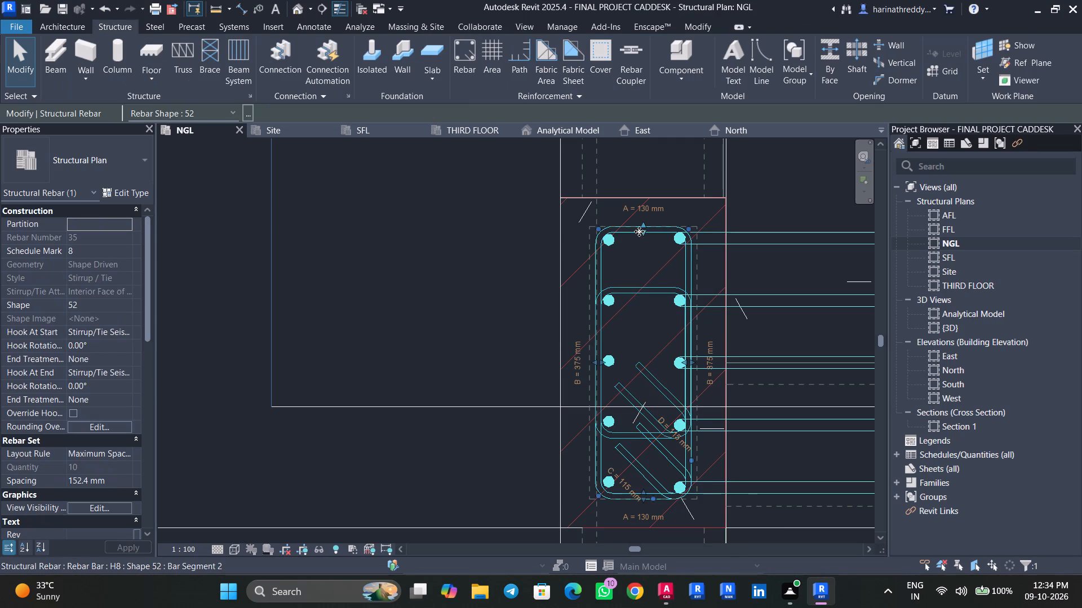
{"action": "type", "text": "SA"}
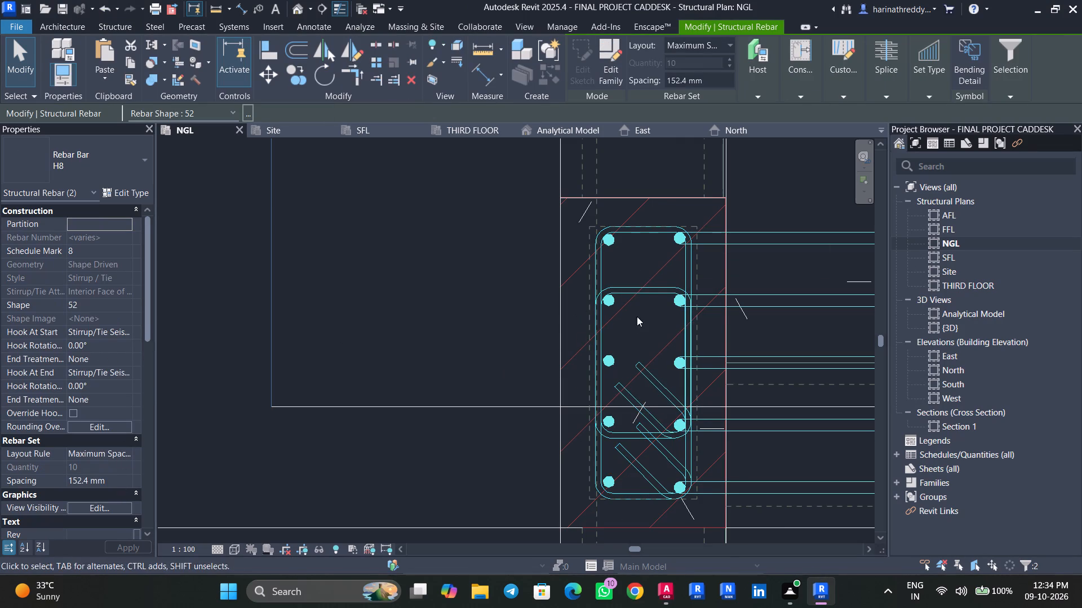
{"action": "left_click", "coordinate": [640, 296], "text": "ctrl"}
{"action": "type", "text": "SA"}
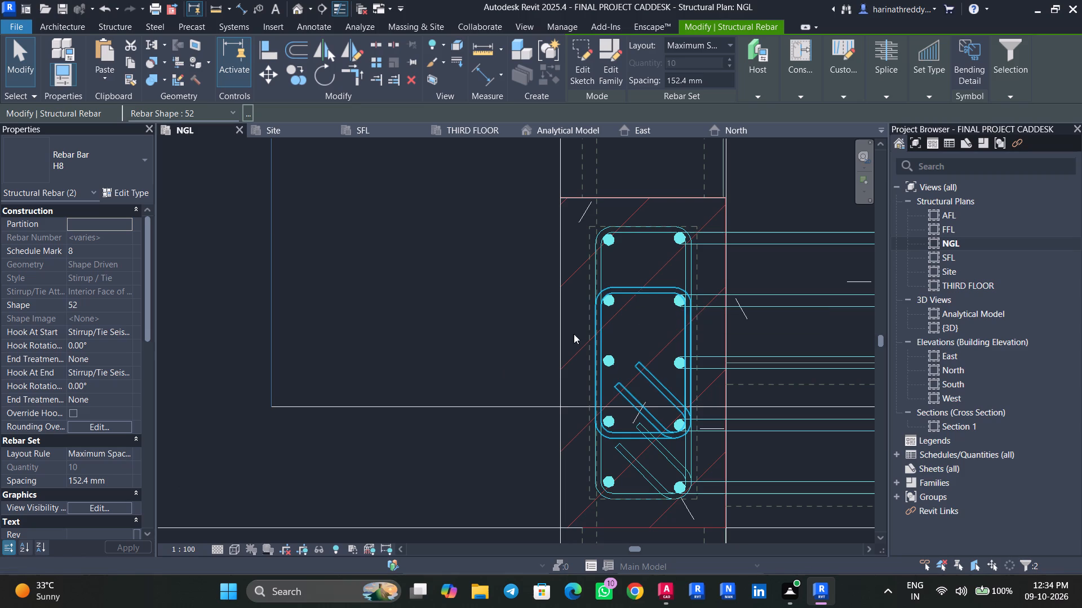
{"action": "left_click", "coordinate": [108, 513]}
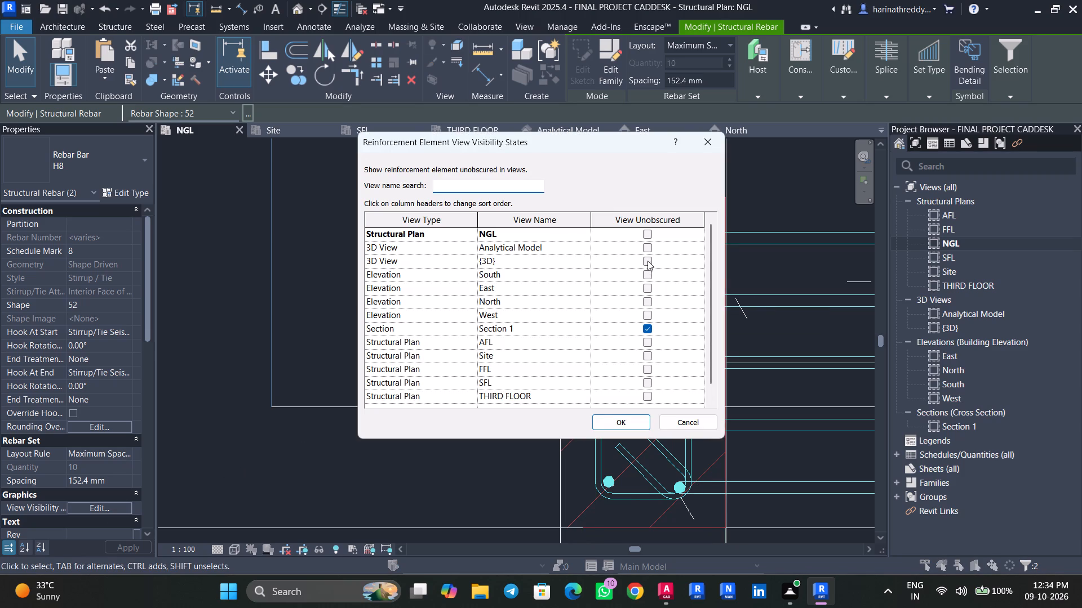
{"action": "left_click", "coordinate": [646, 260]}
{"action": "left_click", "coordinate": [632, 419]}
{"action": "key", "text": "Escape"}
{"action": "key", "text": "Escape"}
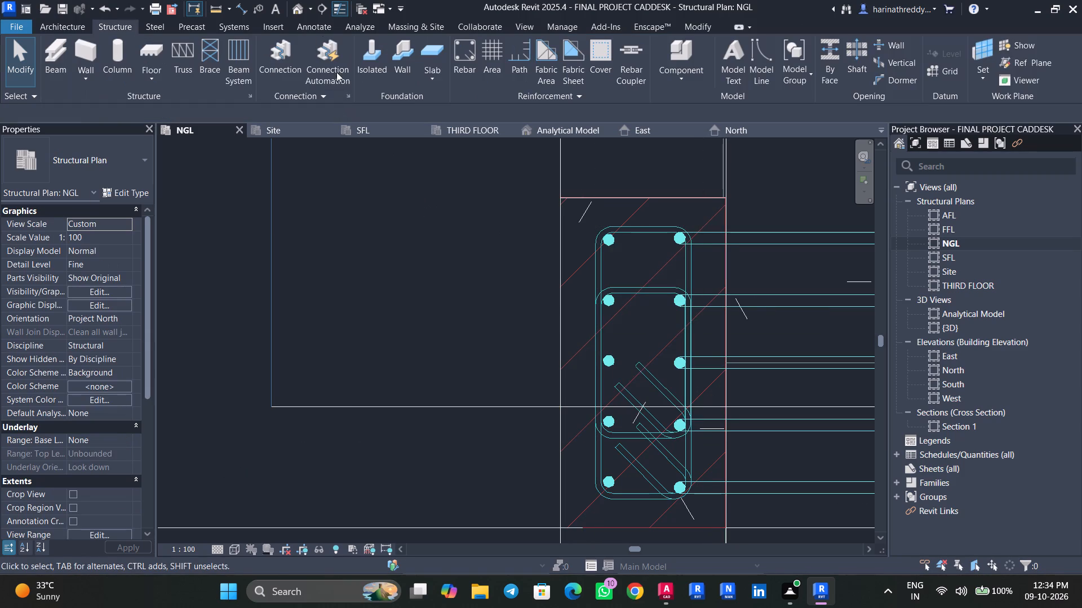
Examine the C2 column's main bars and ties above the footing in the {3D} view.
{"action": "left_click", "coordinate": [298, 13]}
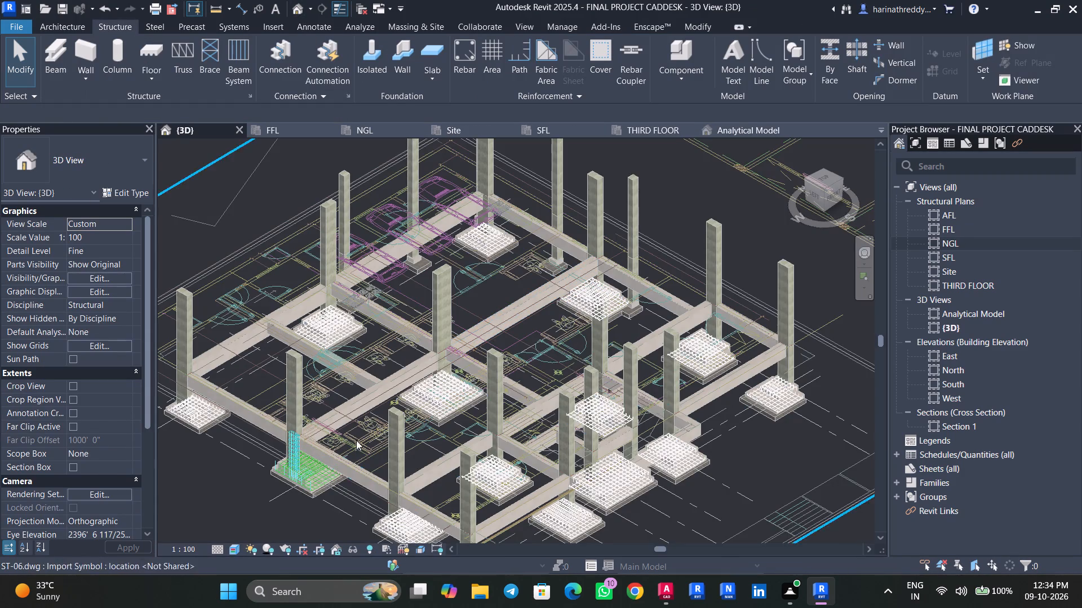
{"action": "scroll", "coordinate": [295, 458], "scroll_direction": "up", "scroll_amount": 8}
{"action": "scroll", "coordinate": [261, 478], "scroll_direction": "down", "scroll_amount": 1}
{"action": "scroll", "coordinate": [258, 463], "scroll_direction": "up", "scroll_amount": 4}
{"action": "scroll", "coordinate": [259, 462], "scroll_direction": "down", "scroll_amount": 1}
{"action": "scroll", "coordinate": [262, 457], "scroll_direction": "up", "scroll_amount": 10}
{"action": "middle_click_drag", "start_coordinate": [301, 378], "coordinate": [258, 495]}
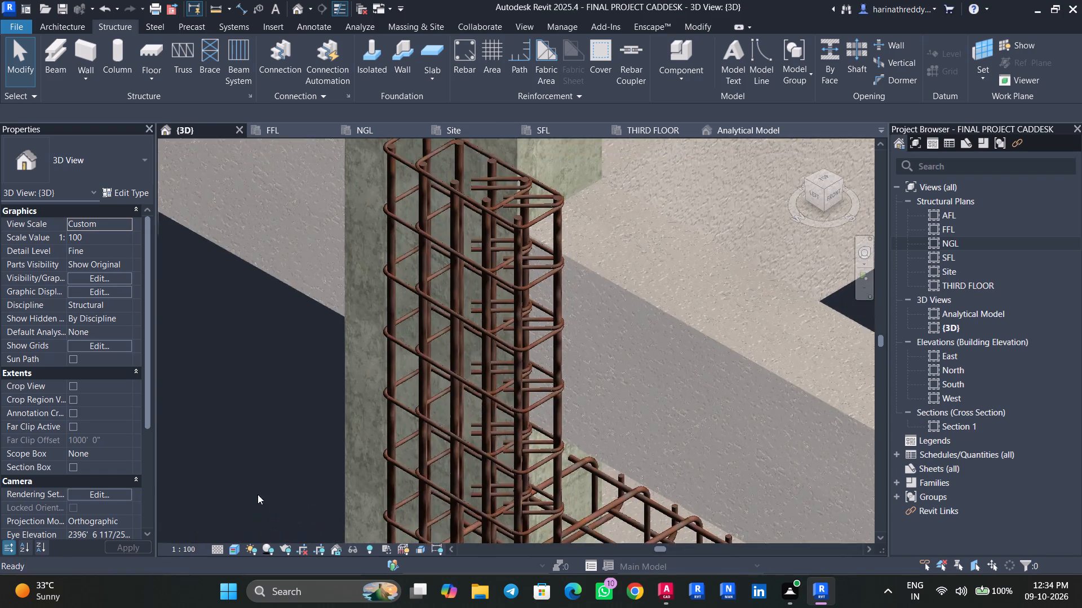
{"action": "scroll", "coordinate": [251, 469], "scroll_direction": "down", "scroll_amount": 5}
{"action": "middle_click_drag", "start_coordinate": [251, 469], "coordinate": [303, 461], "text": "shift"}
{"action": "scroll", "coordinate": [303, 461], "scroll_direction": "down", "scroll_amount": 1, "text": "shift"}
{"action": "middle_click_drag", "start_coordinate": [468, 446], "coordinate": [524, 94]}
{"action": "scroll", "coordinate": [524, 94], "scroll_direction": "up", "scroll_amount": 1}
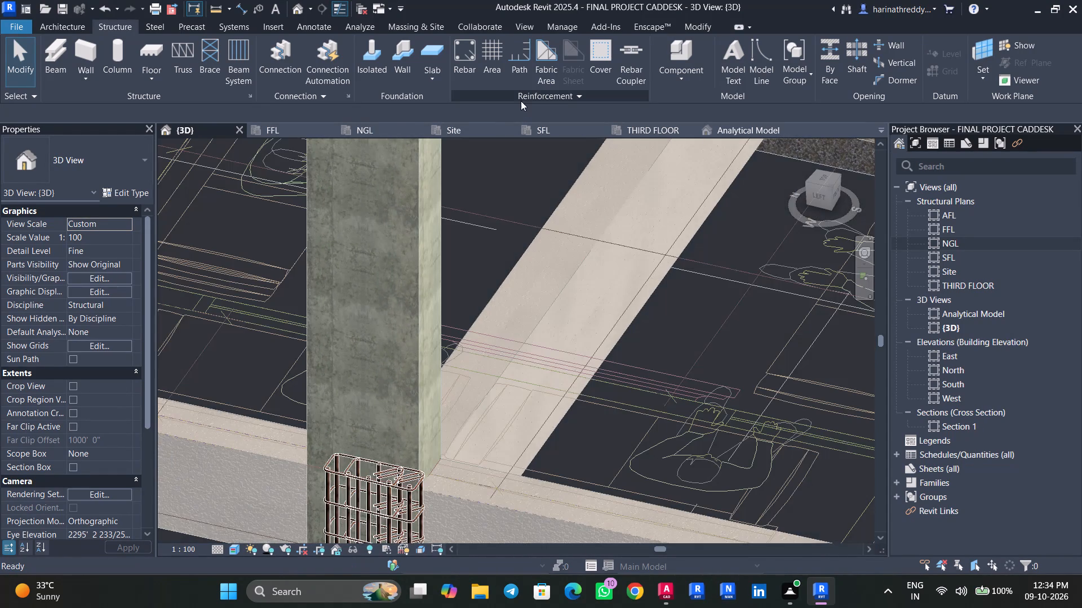
{"action": "scroll", "coordinate": [521, 101], "scroll_direction": "down", "scroll_amount": 6}
{"action": "scroll", "coordinate": [460, 256], "scroll_direction": "down", "scroll_amount": 2}
{"action": "middle_click_drag", "start_coordinate": [487, 265], "coordinate": [622, 70]}
{"action": "middle_click_drag", "start_coordinate": [588, 348], "coordinate": [602, 305]}
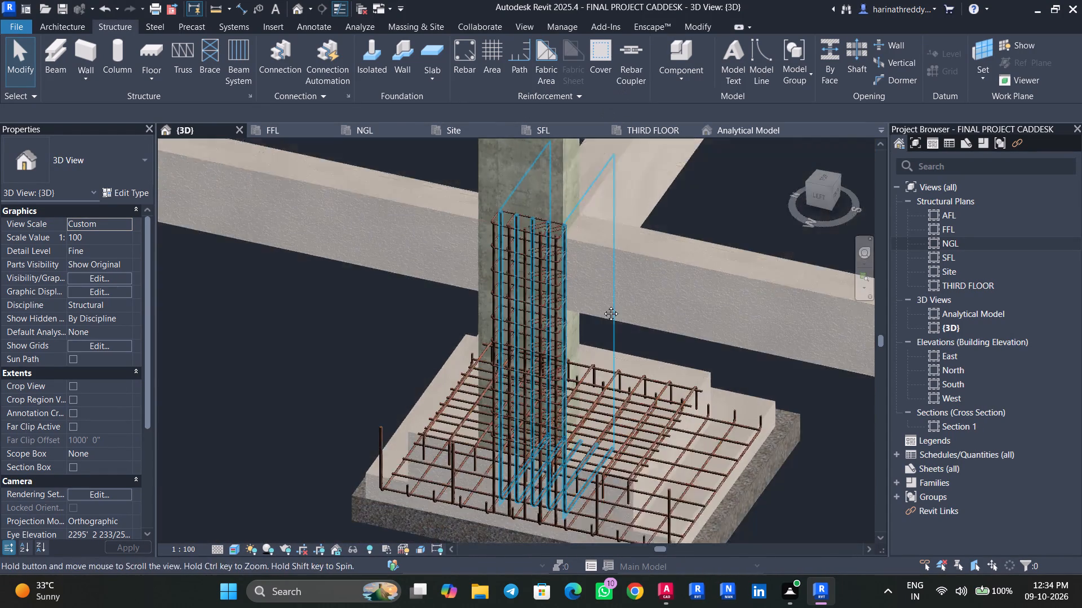
{"action": "middle_click_drag", "start_coordinate": [602, 305], "coordinate": [620, 269]}
{"action": "middle_click_drag", "start_coordinate": [528, 222], "coordinate": [538, 319]}
{"action": "scroll", "coordinate": [569, 243], "scroll_direction": "up", "scroll_amount": 1}
{"action": "scroll", "coordinate": [569, 243], "scroll_direction": "down", "scroll_amount": 1}
{"action": "scroll", "coordinate": [569, 243], "scroll_direction": "up", "scroll_amount": 1}
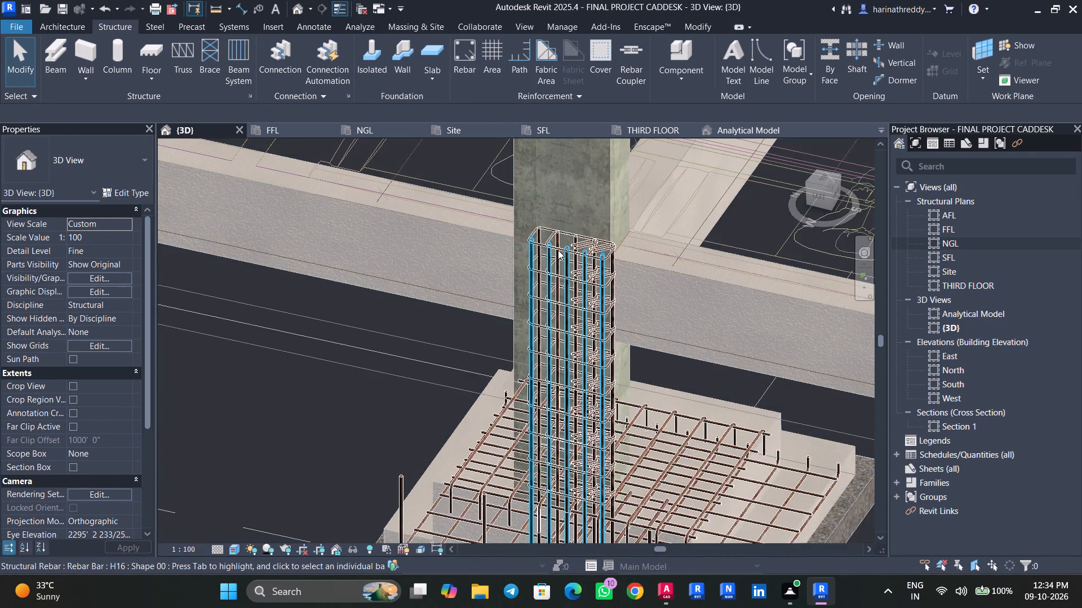
{"action": "scroll", "coordinate": [558, 250], "scroll_direction": "up", "scroll_amount": 8}
Lower the inner H8 tie set slightly along the column so its top tie sits below the bar ends.
{"action": "left_click", "coordinate": [509, 234]}
{"action": "scroll", "coordinate": [509, 234], "scroll_direction": "up", "scroll_amount": 5}
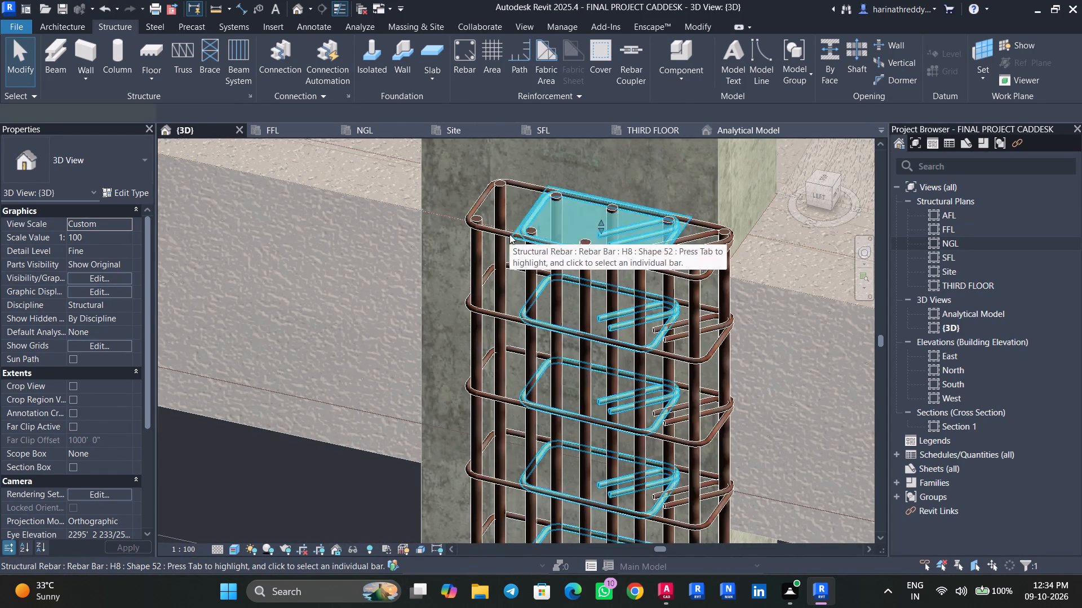
{"action": "left_click_drag", "start_coordinate": [693, 229], "coordinate": [693, 249]}
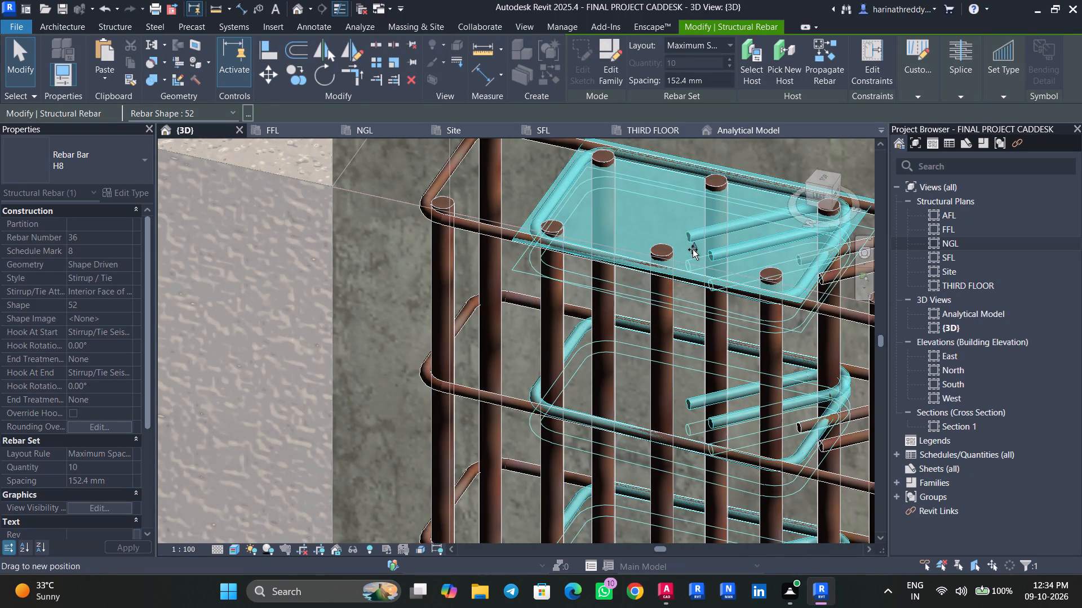
{"action": "left_click_drag", "start_coordinate": [693, 249], "coordinate": [693, 258]}
{"action": "key", "text": "Escape"}
Lower the outer H8 tie set along the column to about the same level as the inner tie set.
{"action": "left_click", "coordinate": [504, 237]}
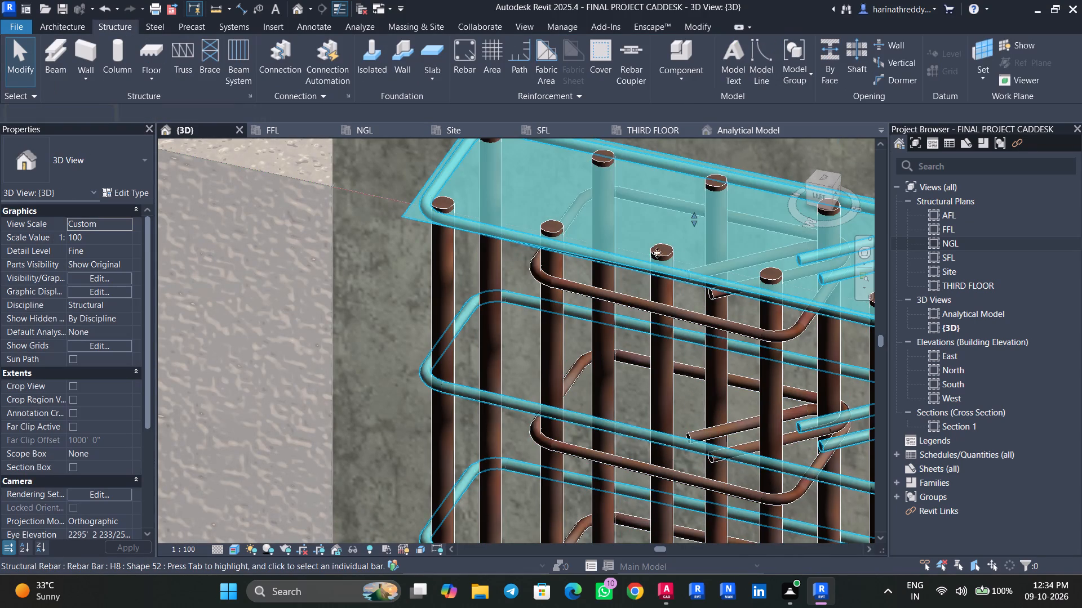
{"action": "left_click_drag", "start_coordinate": [690, 221], "coordinate": [680, 269]}
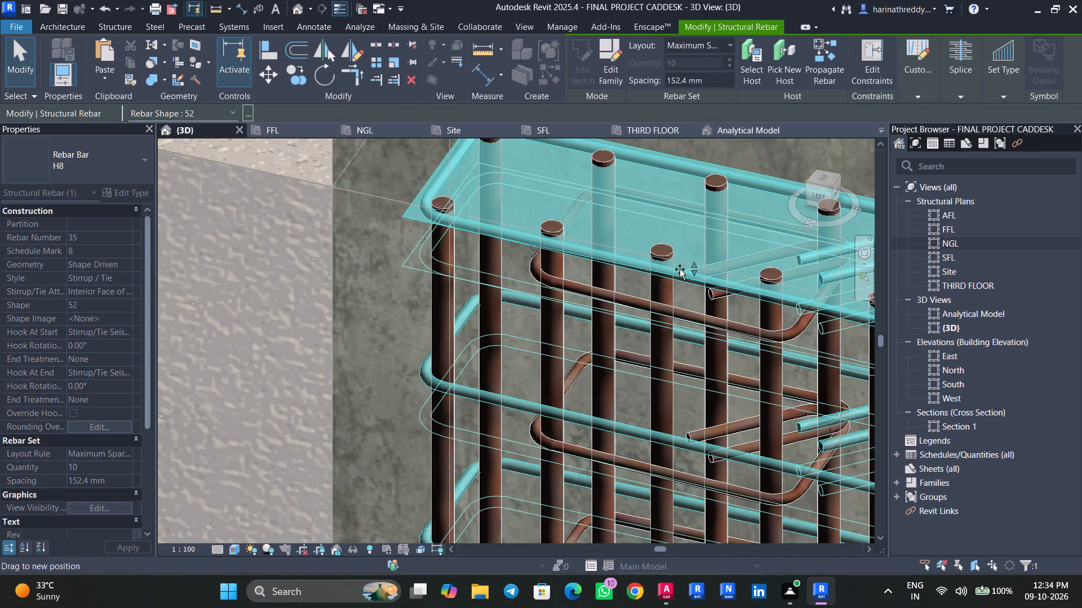
{"action": "left_click_drag", "start_coordinate": [680, 269], "coordinate": [680, 266]}
{"action": "middle_click_drag", "start_coordinate": [717, 337], "coordinate": [773, 306], "text": "shift"}
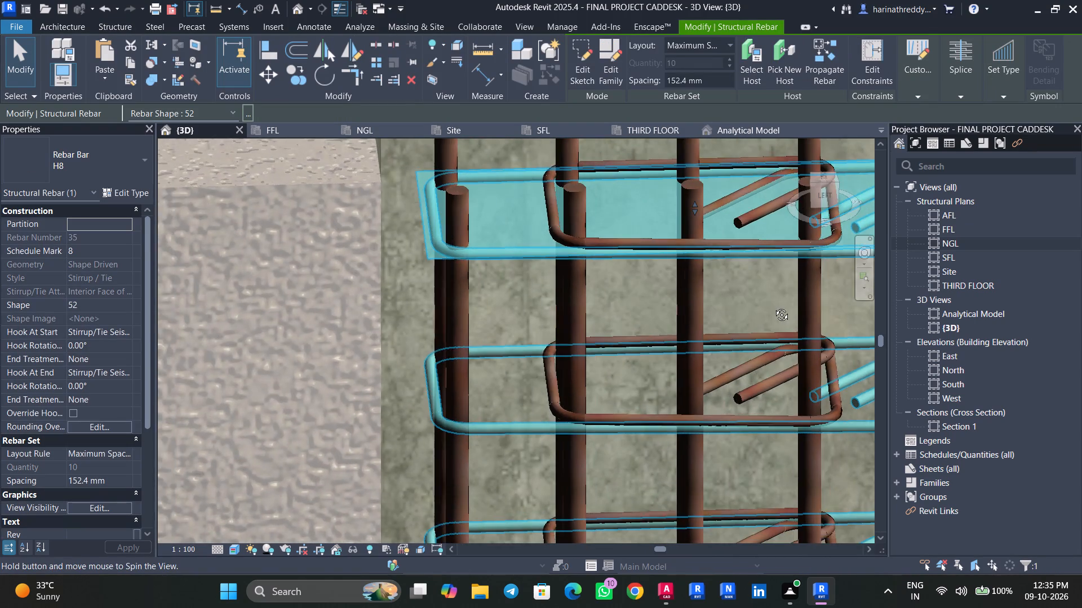
{"action": "middle_click_drag", "start_coordinate": [773, 306], "coordinate": [774, 306], "text": "shift"}
{"action": "left_click_drag", "start_coordinate": [698, 204], "coordinate": [698, 198]}
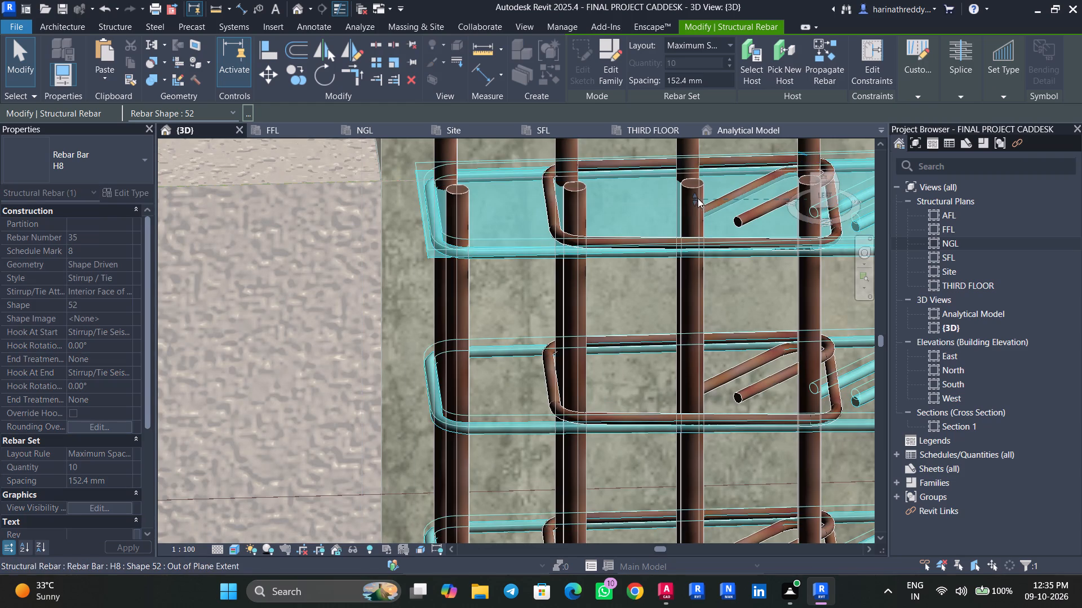
{"action": "scroll", "coordinate": [698, 202], "scroll_direction": "up", "scroll_amount": 5}
{"action": "key", "text": "Escape"}
{"action": "key", "text": "Escape"}
{"action": "scroll", "coordinate": [641, 258], "scroll_direction": "down", "scroll_amount": 3}
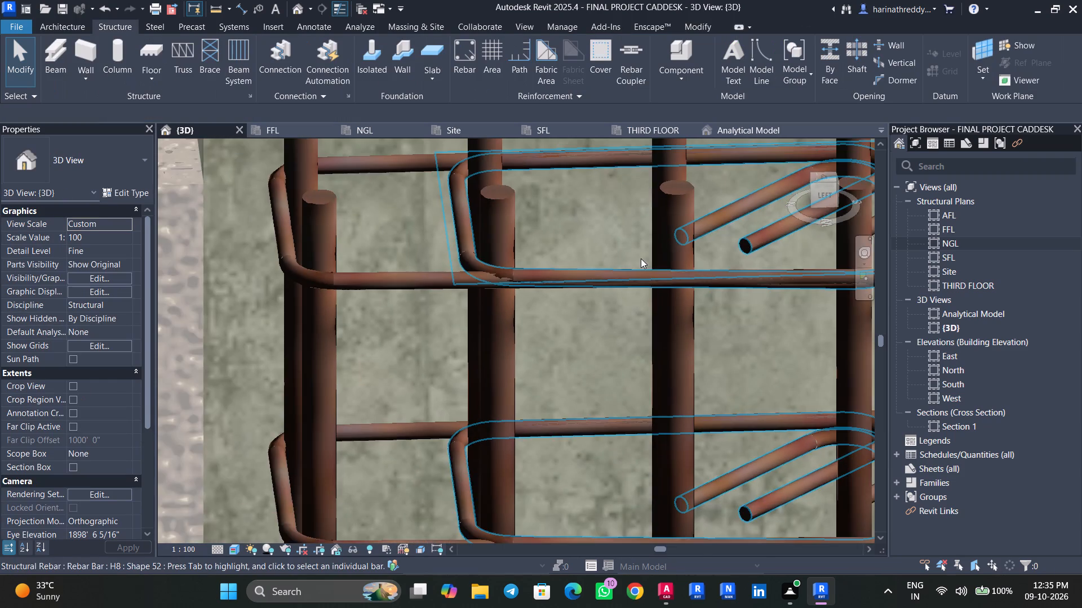
Inspect the overlapping inner and outer ties from above, and reopen the NGL structural plan.
{"action": "middle_click_drag", "start_coordinate": [641, 258], "coordinate": [747, 313], "text": "shift"}
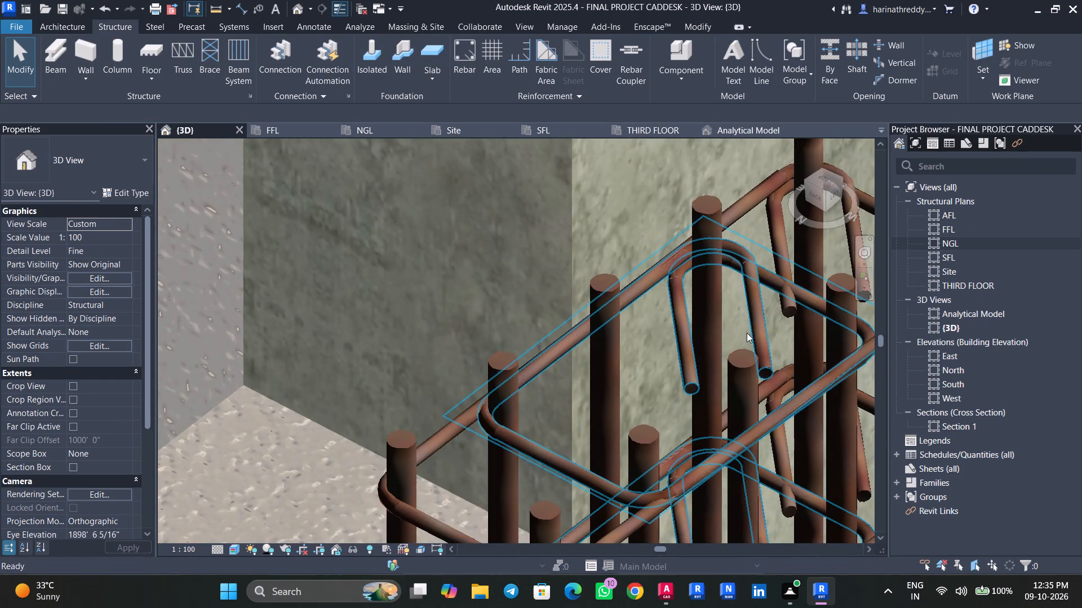
{"action": "scroll", "coordinate": [733, 357], "scroll_direction": "down", "scroll_amount": 5}
{"action": "left_click", "coordinate": [632, 397]}
{"action": "middle_click_drag", "start_coordinate": [674, 385], "coordinate": [678, 395], "text": "shift"}
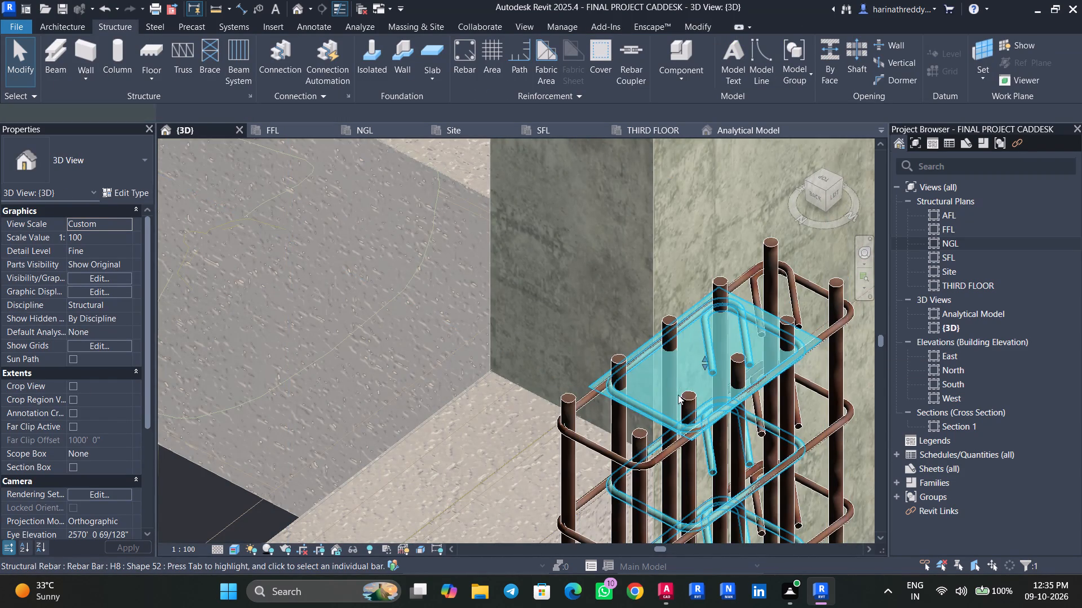
{"action": "middle_click_drag", "start_coordinate": [678, 395], "coordinate": [702, 430], "text": "shift"}
{"action": "double_click", "coordinate": [951, 244]}
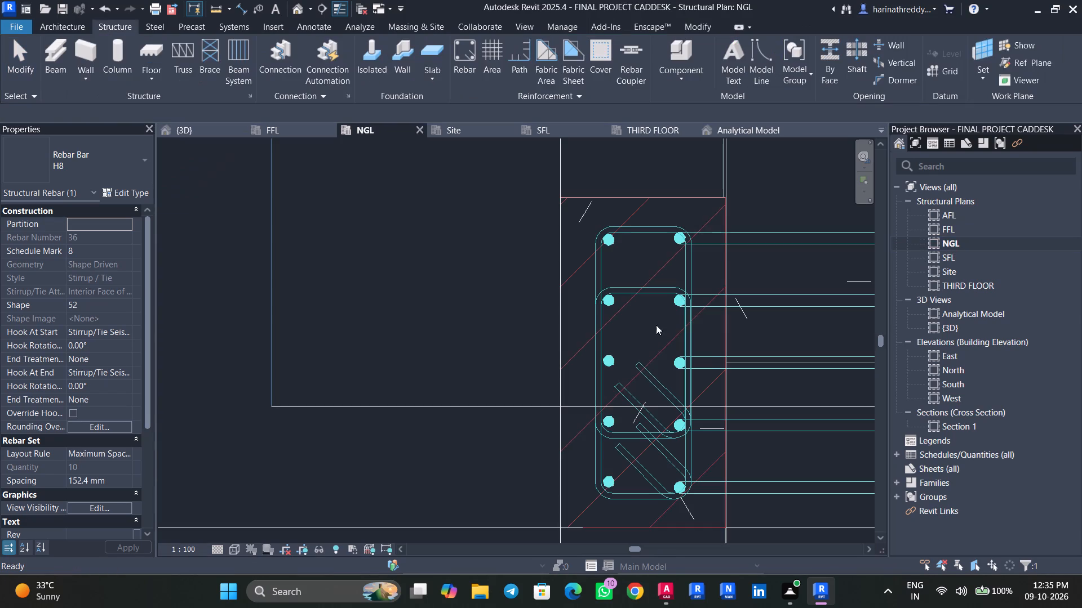
{"action": "key", "text": "Escape"}
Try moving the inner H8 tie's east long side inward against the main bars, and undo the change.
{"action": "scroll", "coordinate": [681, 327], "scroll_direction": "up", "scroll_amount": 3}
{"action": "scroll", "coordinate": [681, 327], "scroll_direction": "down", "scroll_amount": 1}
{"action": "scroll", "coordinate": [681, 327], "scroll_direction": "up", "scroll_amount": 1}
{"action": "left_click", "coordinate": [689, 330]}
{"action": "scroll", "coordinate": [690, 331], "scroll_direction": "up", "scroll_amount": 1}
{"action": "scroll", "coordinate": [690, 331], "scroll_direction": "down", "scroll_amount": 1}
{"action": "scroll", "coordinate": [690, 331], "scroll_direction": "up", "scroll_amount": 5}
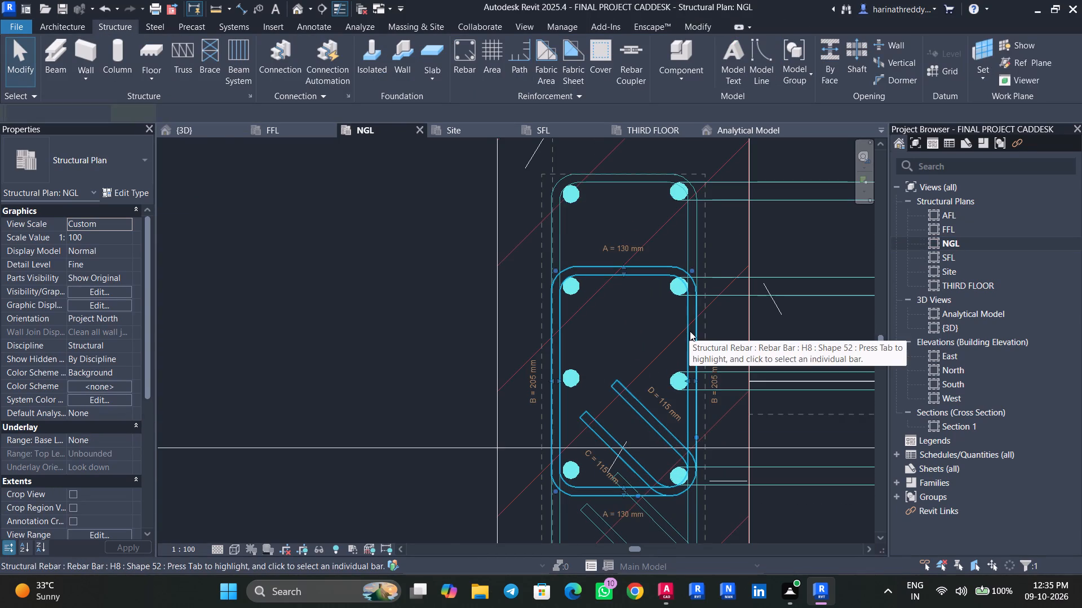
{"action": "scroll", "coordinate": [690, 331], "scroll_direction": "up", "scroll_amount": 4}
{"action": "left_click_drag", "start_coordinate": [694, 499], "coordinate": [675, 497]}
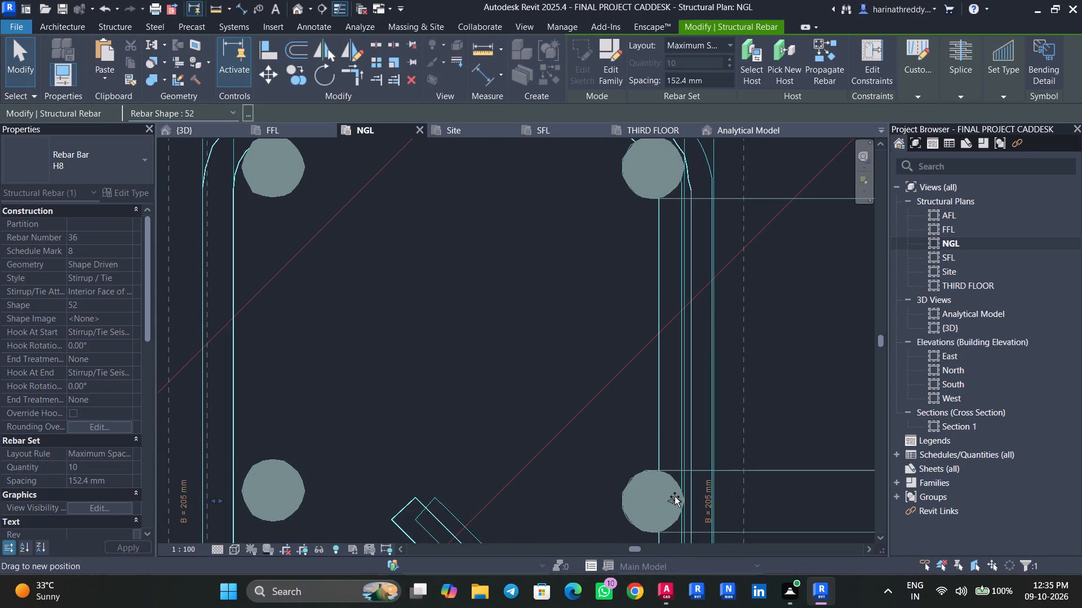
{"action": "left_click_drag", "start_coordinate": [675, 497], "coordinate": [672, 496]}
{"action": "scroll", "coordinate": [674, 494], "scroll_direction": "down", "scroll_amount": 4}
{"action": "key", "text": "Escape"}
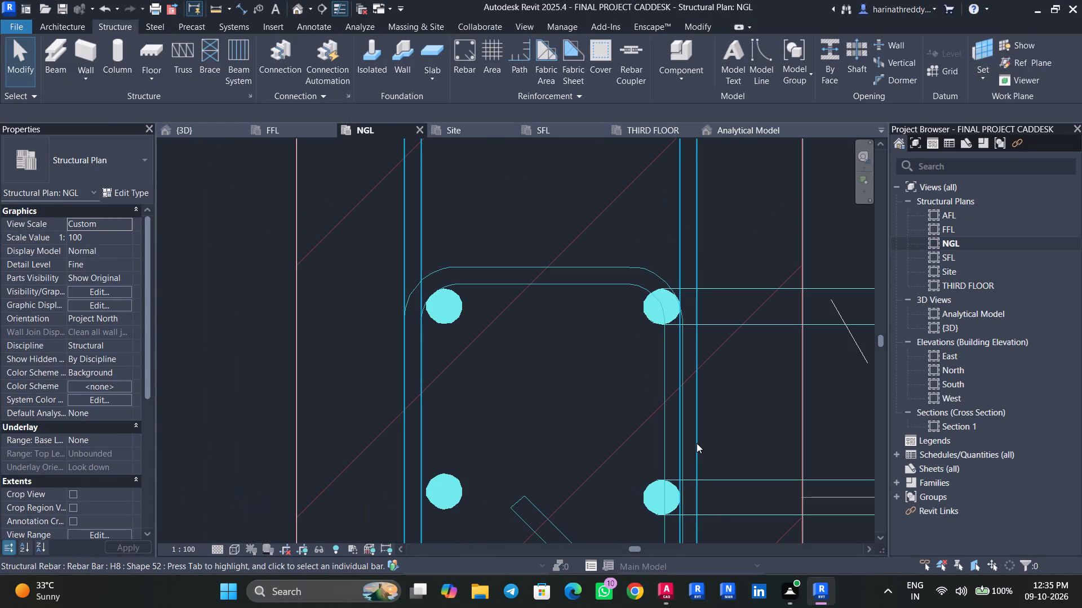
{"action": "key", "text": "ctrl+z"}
Move the outer H8 tie's east and west long sides outward so it clears the inner tie on both sides.
{"action": "middle_click_drag", "start_coordinate": [692, 222], "coordinate": [673, 394]}
{"action": "scroll", "coordinate": [673, 394], "scroll_direction": "up", "scroll_amount": 1}
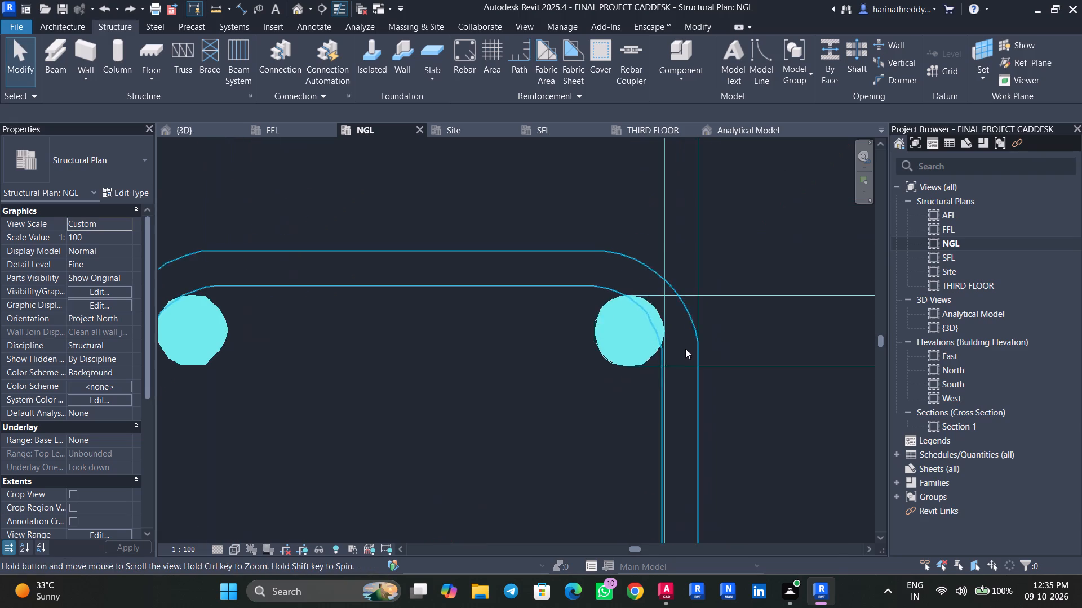
{"action": "left_click", "coordinate": [688, 240]}
{"action": "scroll", "coordinate": [715, 350], "scroll_direction": "down", "scroll_amount": 5}
{"action": "left_click", "coordinate": [695, 267]}
{"action": "middle_click_drag", "start_coordinate": [721, 420], "coordinate": [715, 406]}
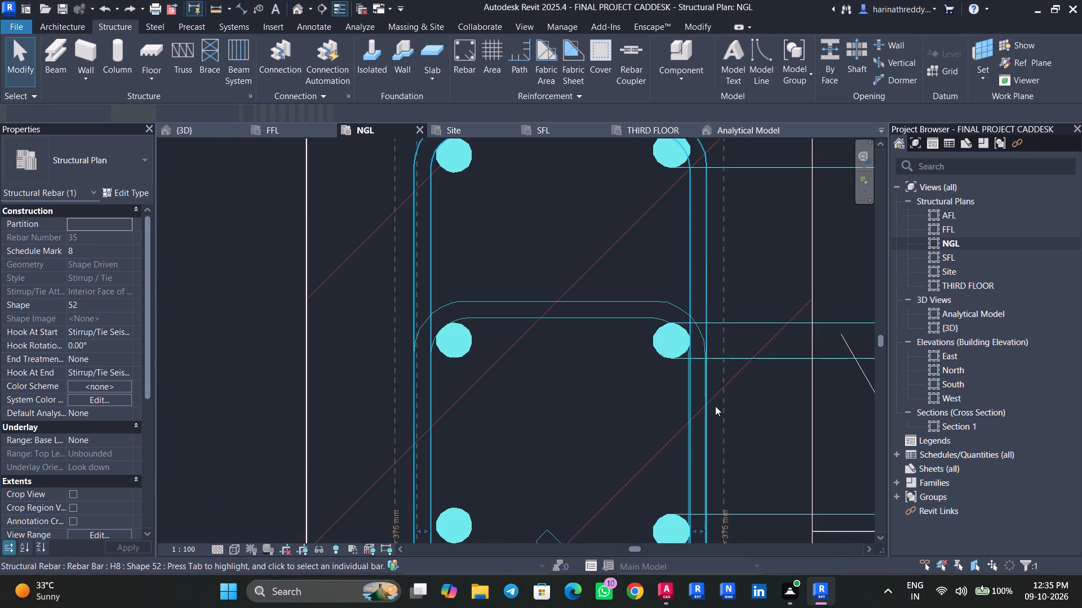
{"action": "middle_click_drag", "start_coordinate": [715, 406], "coordinate": [709, 347]}
{"action": "left_click_drag", "start_coordinate": [696, 461], "coordinate": [703, 461]}
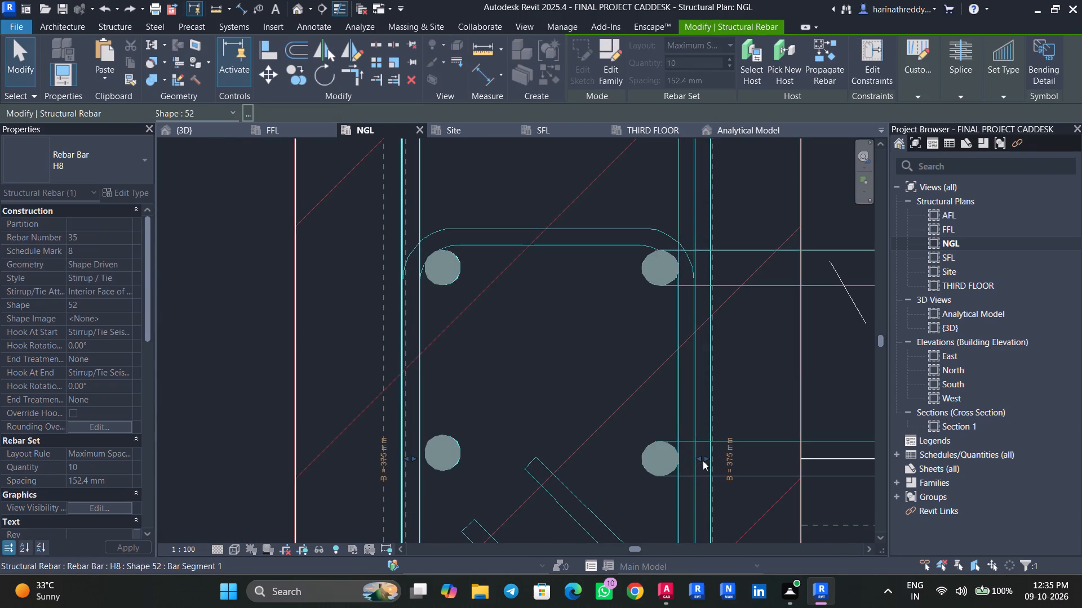
{"action": "left_click_drag", "start_coordinate": [405, 461], "coordinate": [388, 459]}
{"action": "key", "text": "Escape"}
{"action": "key", "text": "Escape"}
Save the project.
{"action": "scroll", "coordinate": [493, 377], "scroll_direction": "down", "scroll_amount": 4}
{"action": "scroll", "coordinate": [493, 377], "scroll_direction": "up", "scroll_amount": 1}
{"action": "scroll", "coordinate": [493, 377], "scroll_direction": "down", "scroll_amount": 4}
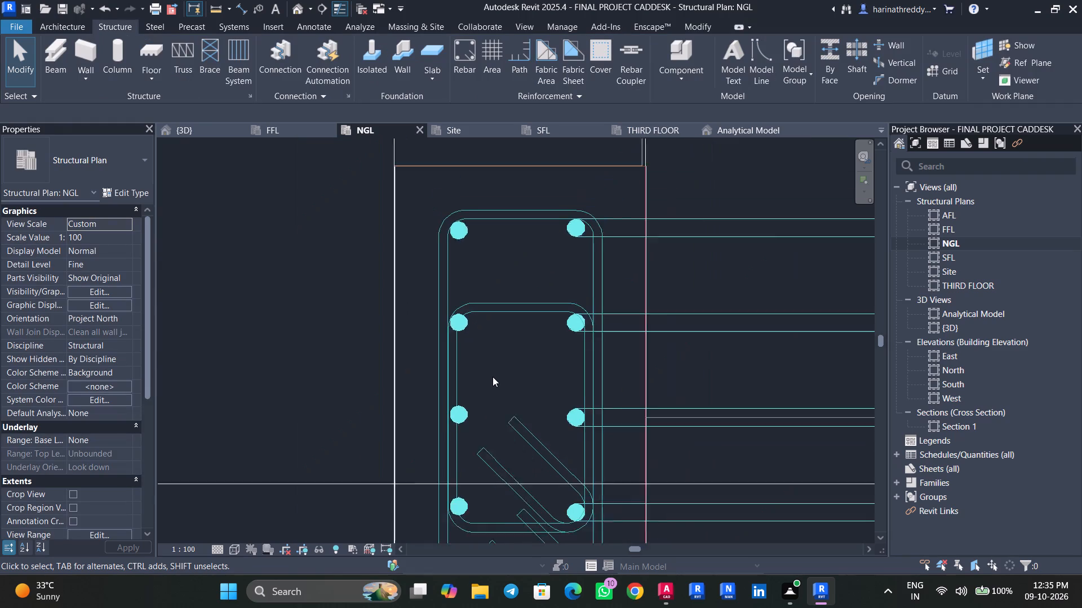
{"action": "key", "text": "ctrl+s"}
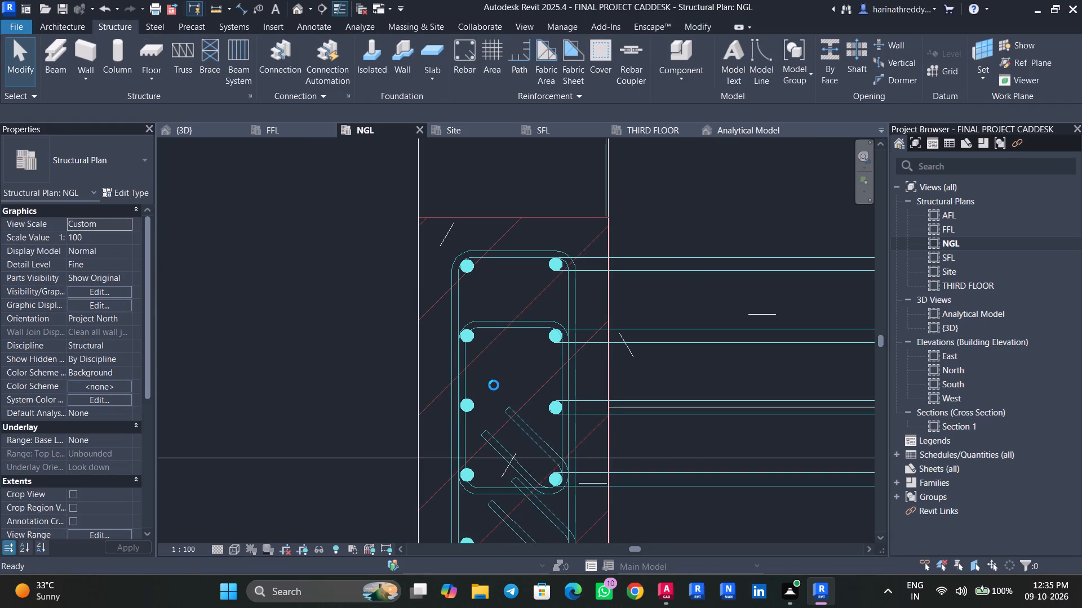